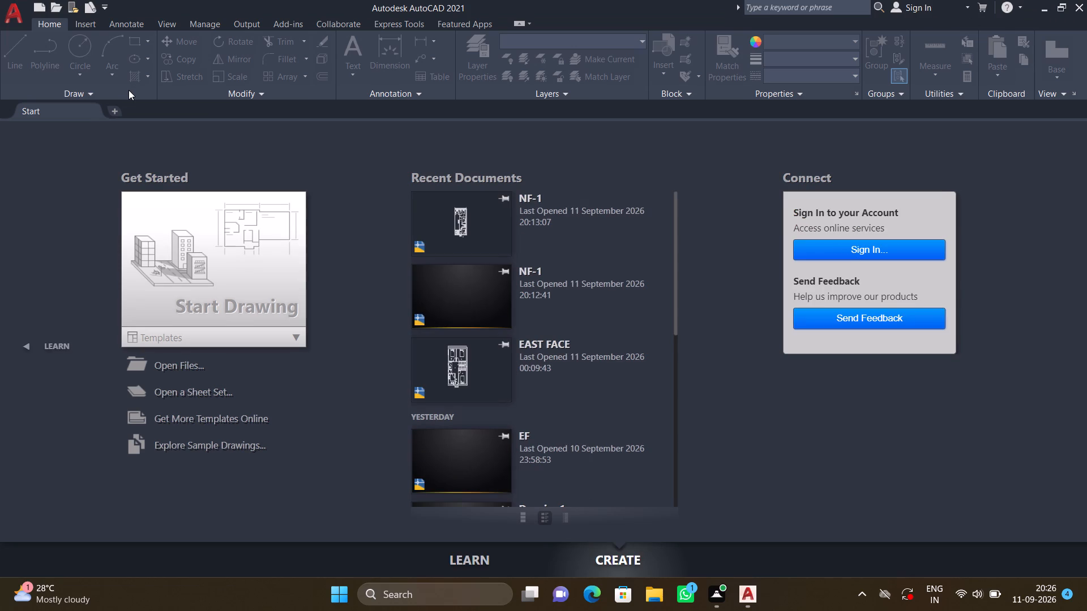
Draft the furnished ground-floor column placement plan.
Start a new blank drawing.
click(218, 256)
click(218, 256)
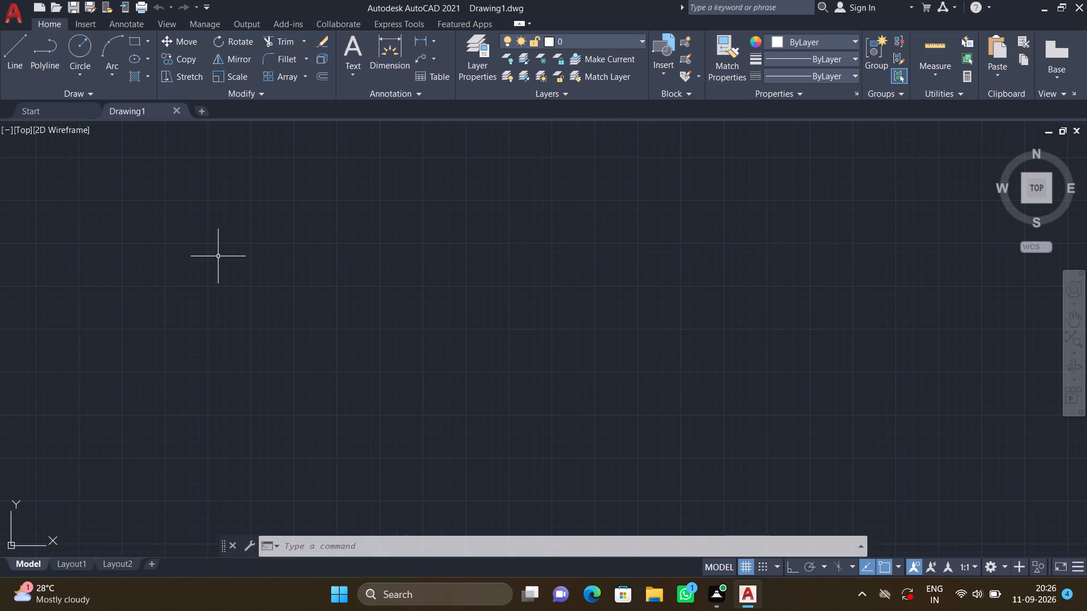
Open the drawing units settings and bring up the choices for the length type.
text(UN)
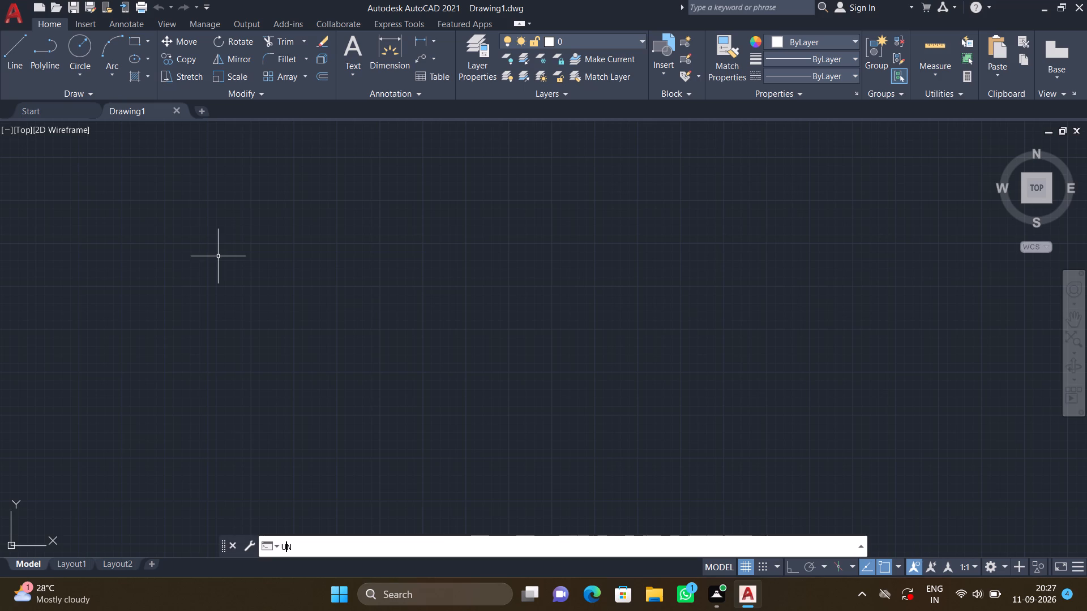
key(Return)
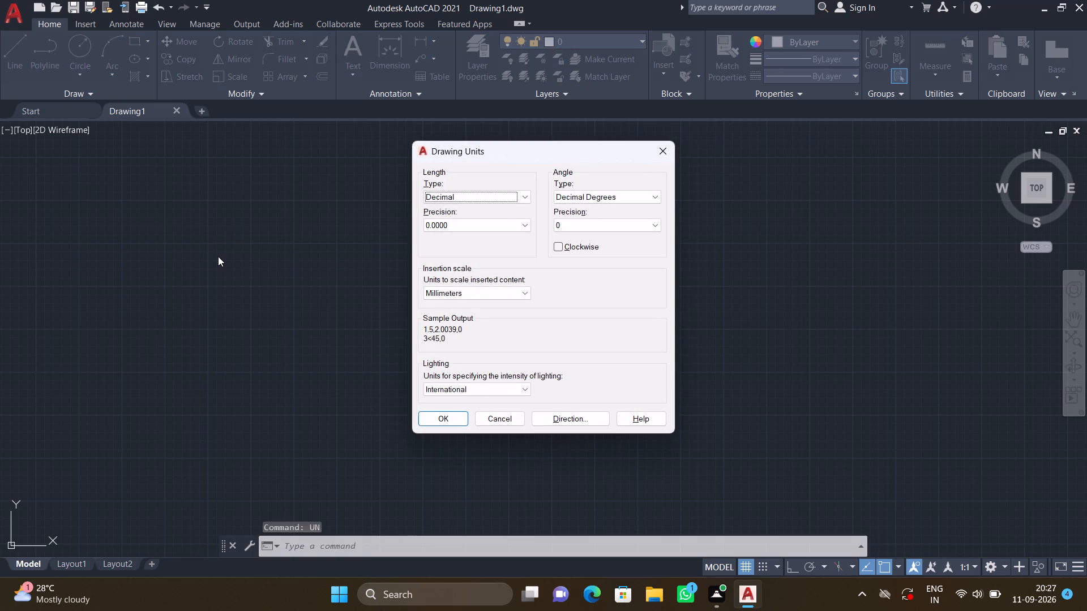
click(471, 196)
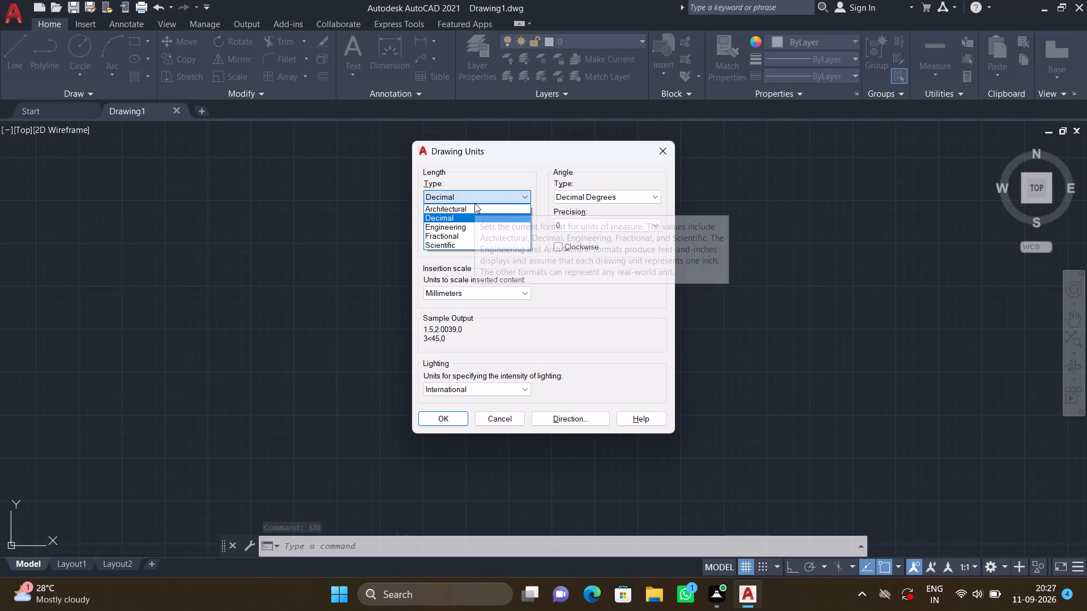
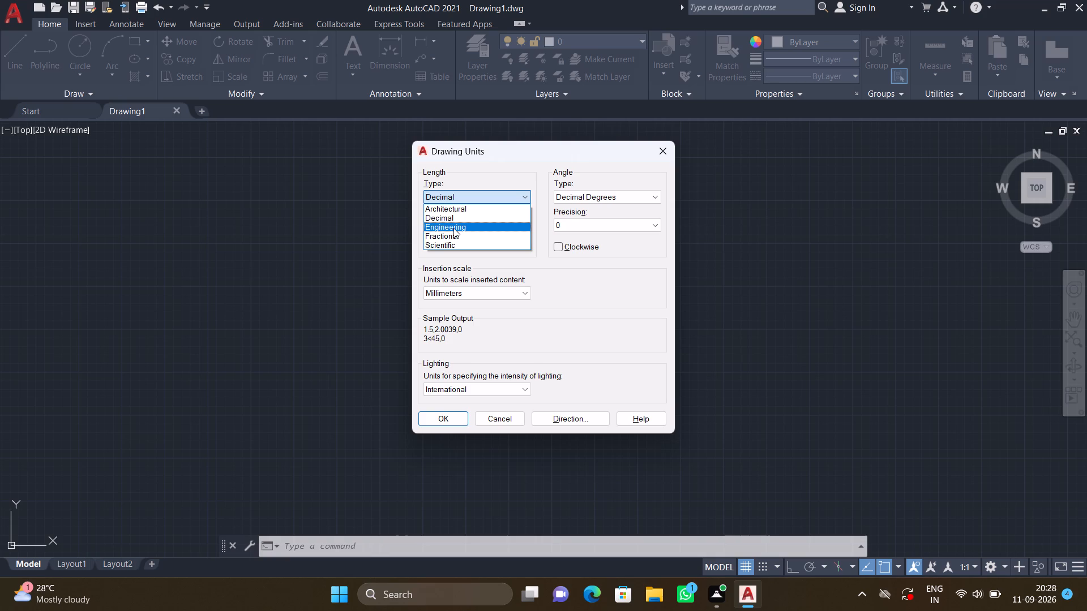
Set the drawing units to Engineering length with 0'-0.0" precision and an insertion scale of Inches.
click(456, 225)
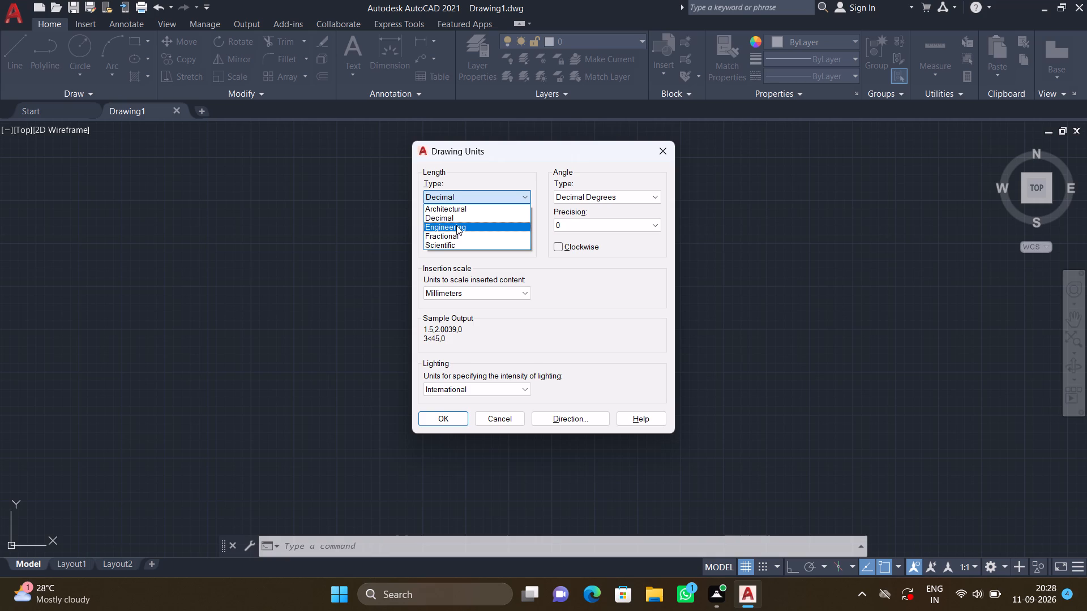
click(457, 225)
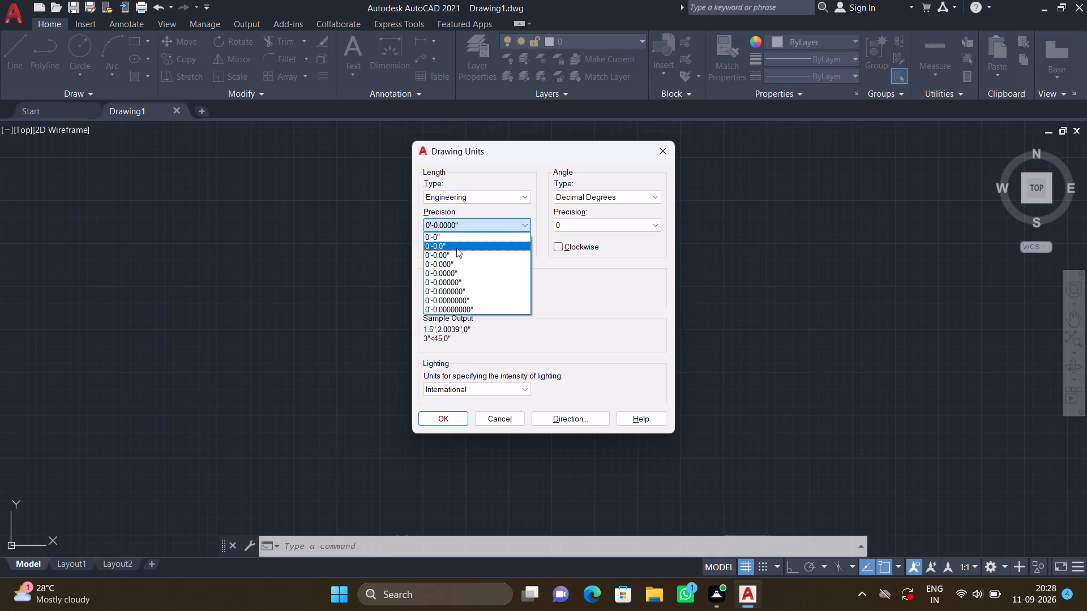
click(455, 244)
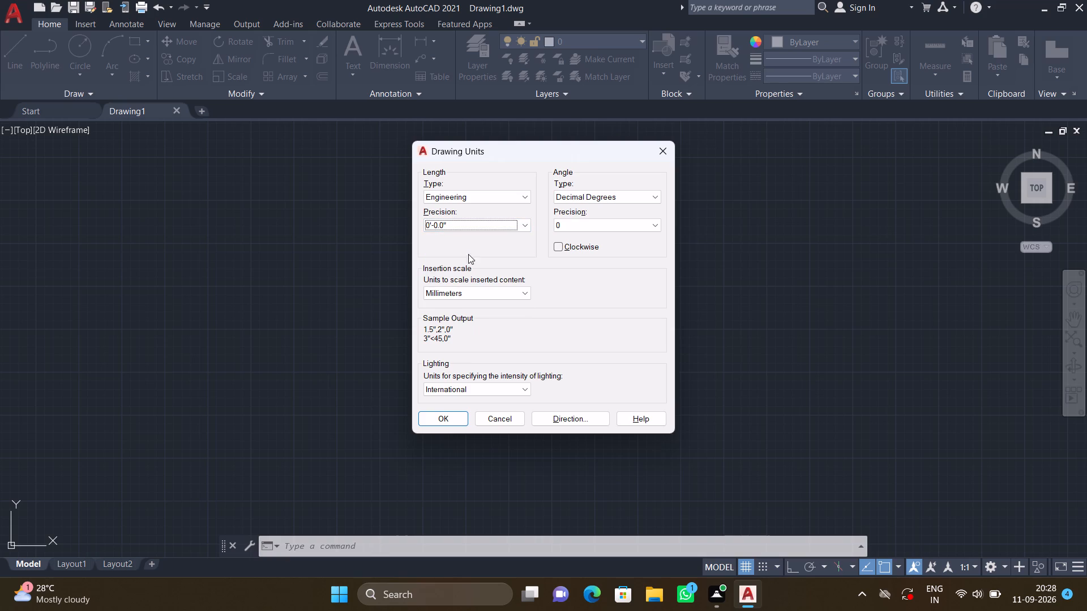
click(467, 293)
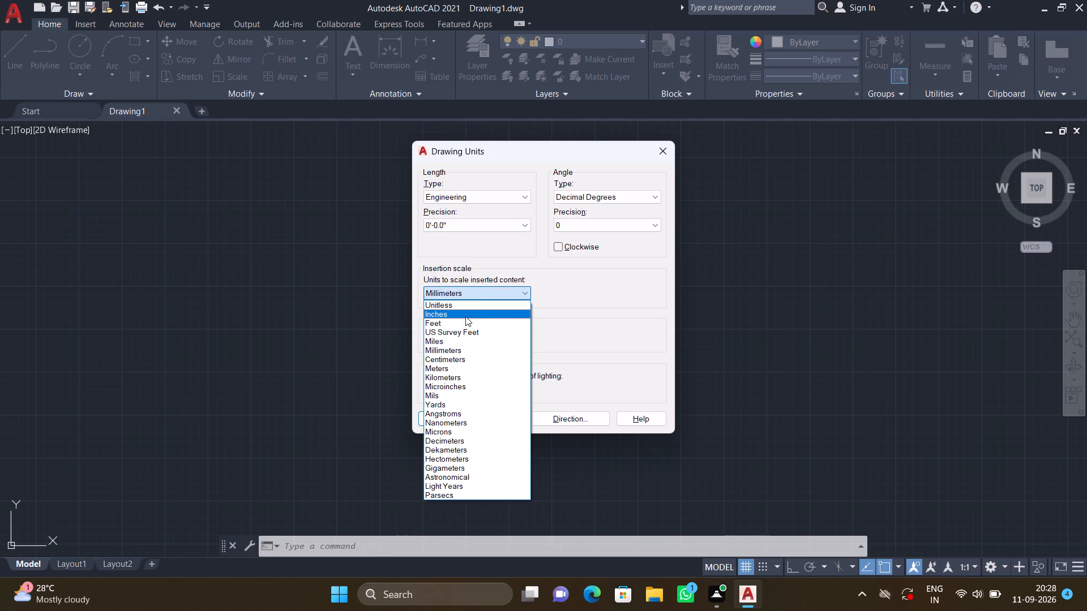
click(465, 316)
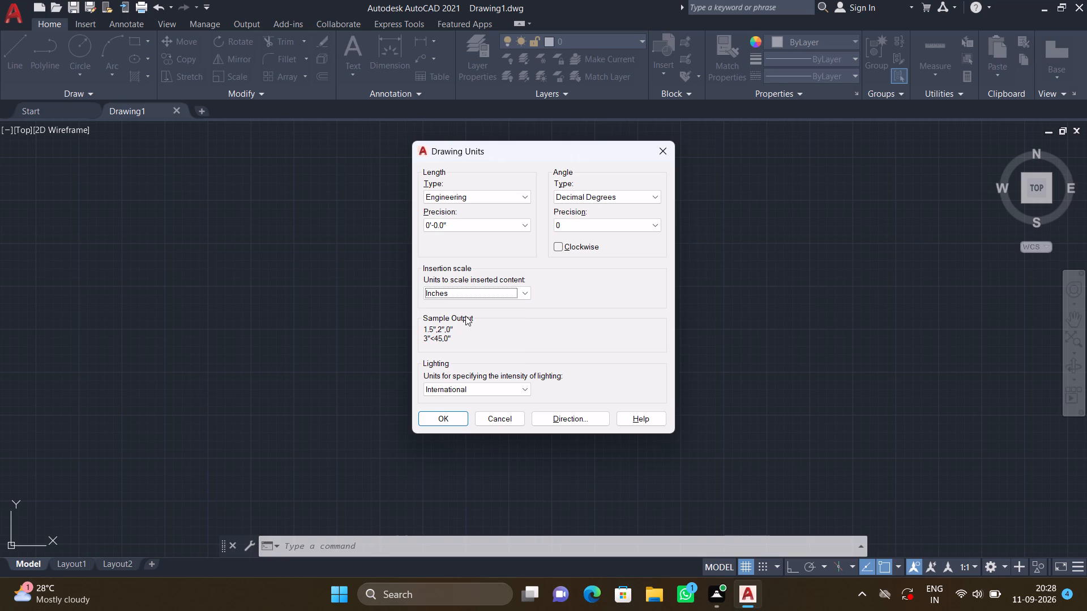
click(453, 415)
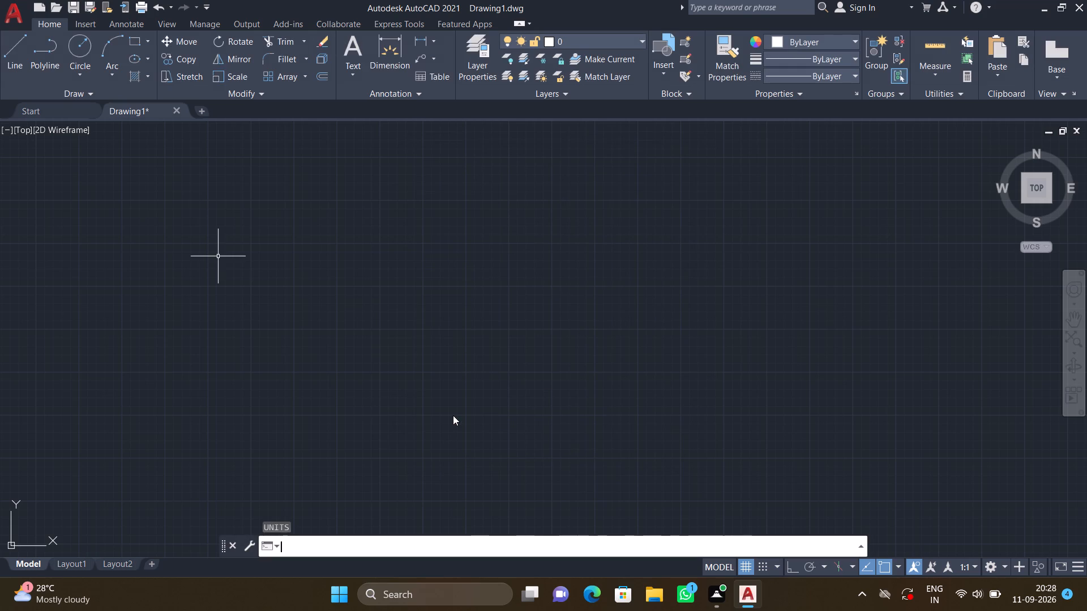
Reopen the drawing units settings to check them, and close them without changes.
text(UN)
key(Return)
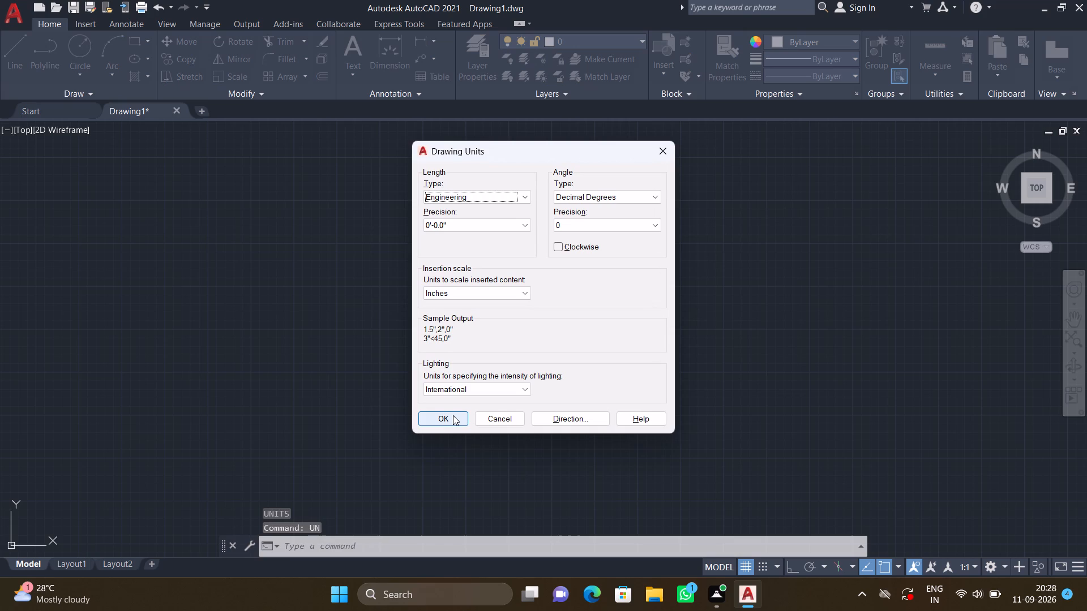
click(667, 153)
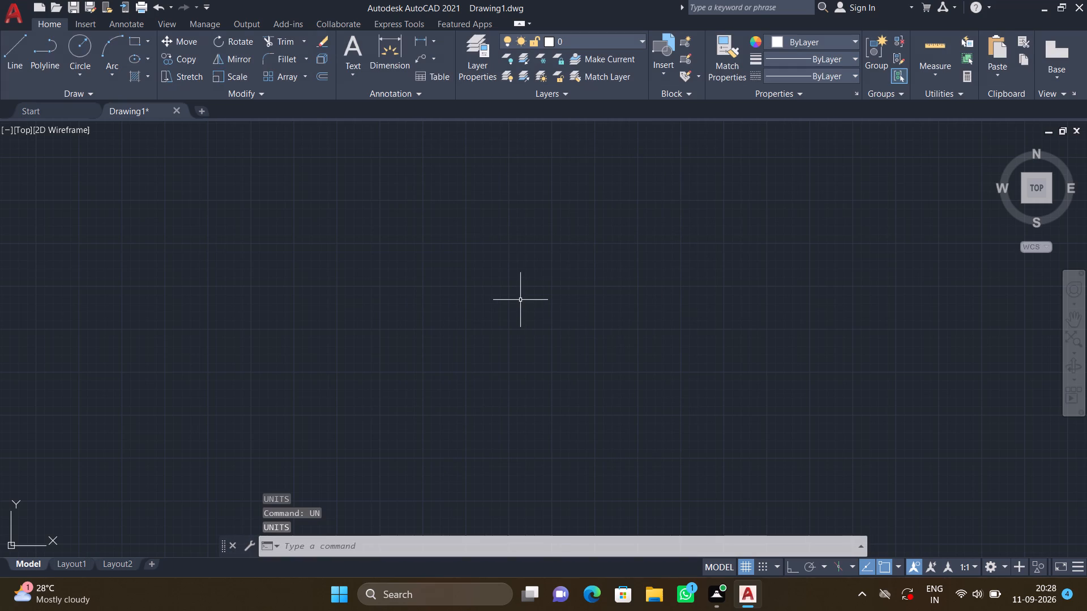
Modify the ISO-25 dimension style's primary units to Engineering format with 0'-0.0" precision and set the style current.
key(c)
key(BackSpace)
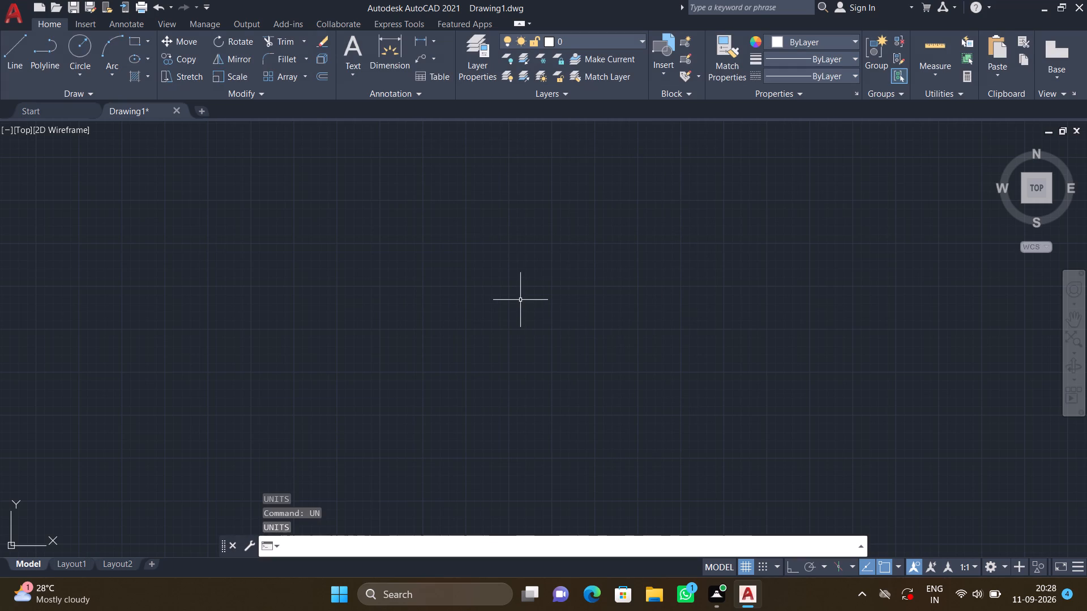
key(d)
key(Return)
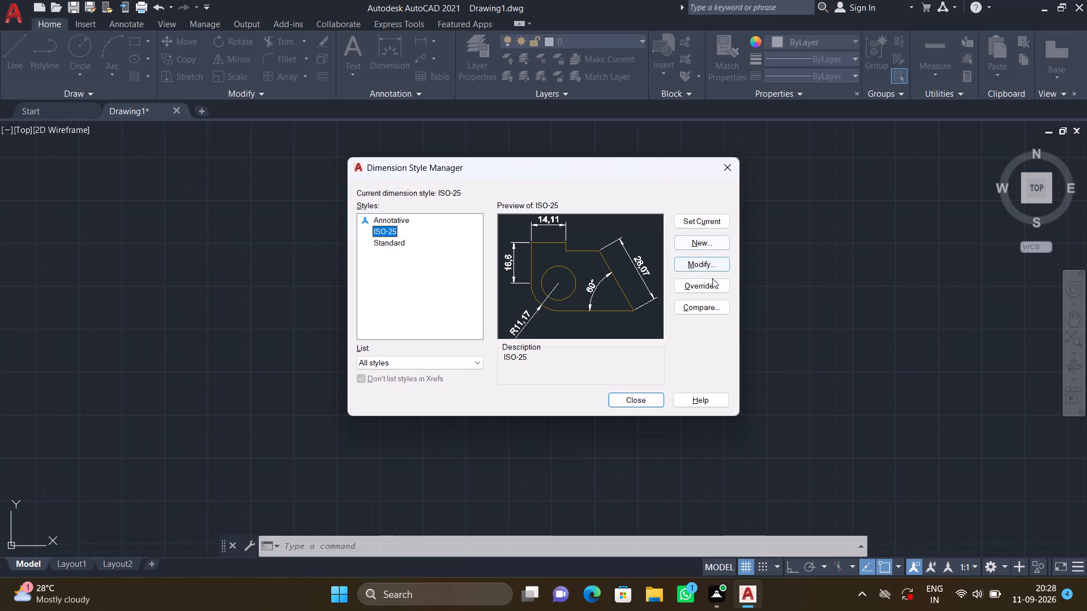
click(708, 261)
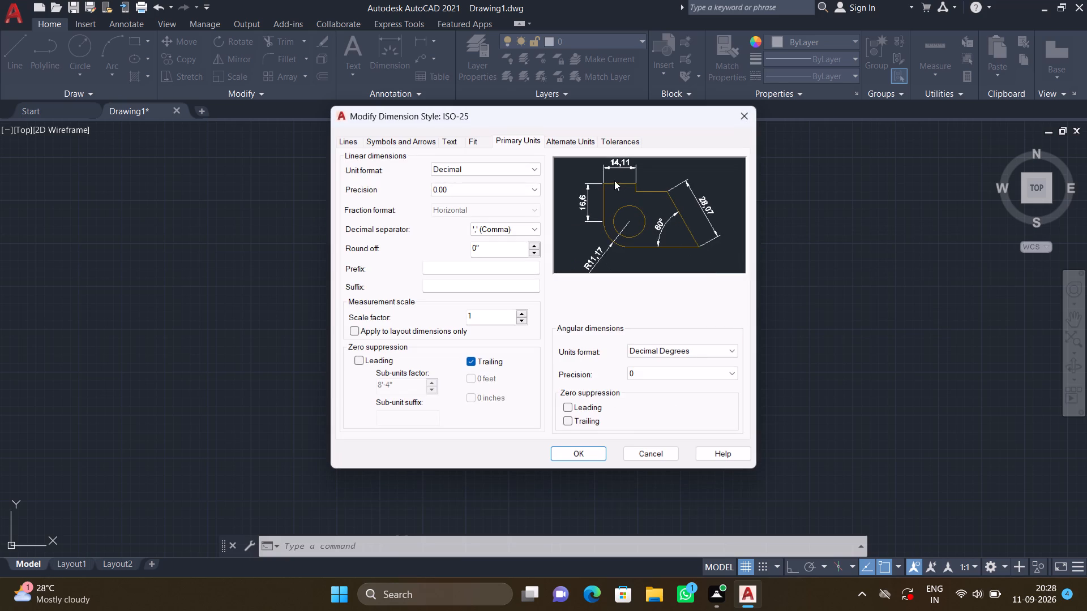
click(459, 166)
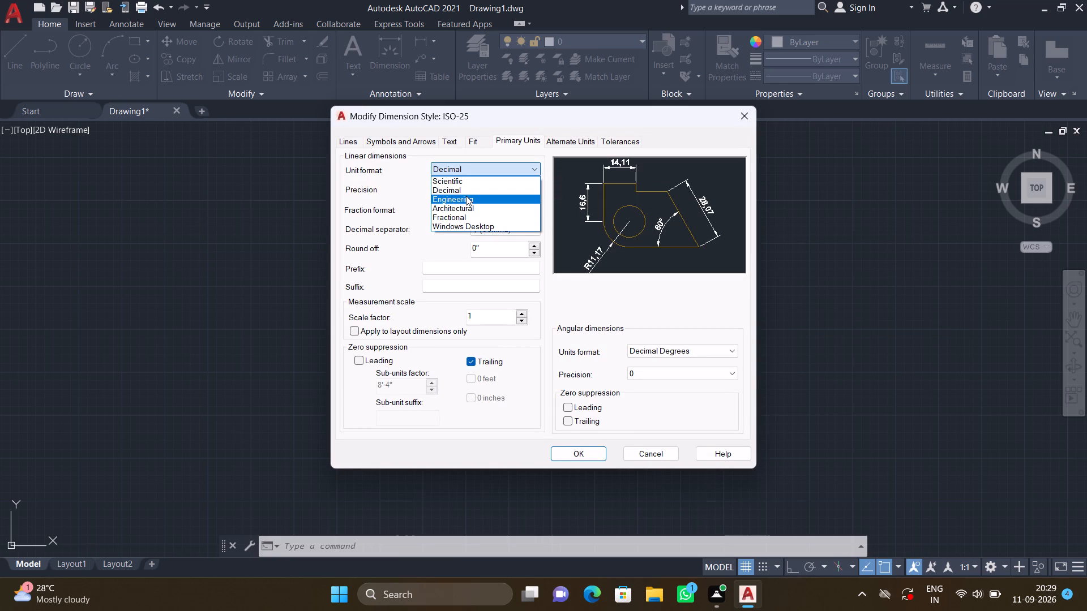
click(467, 196)
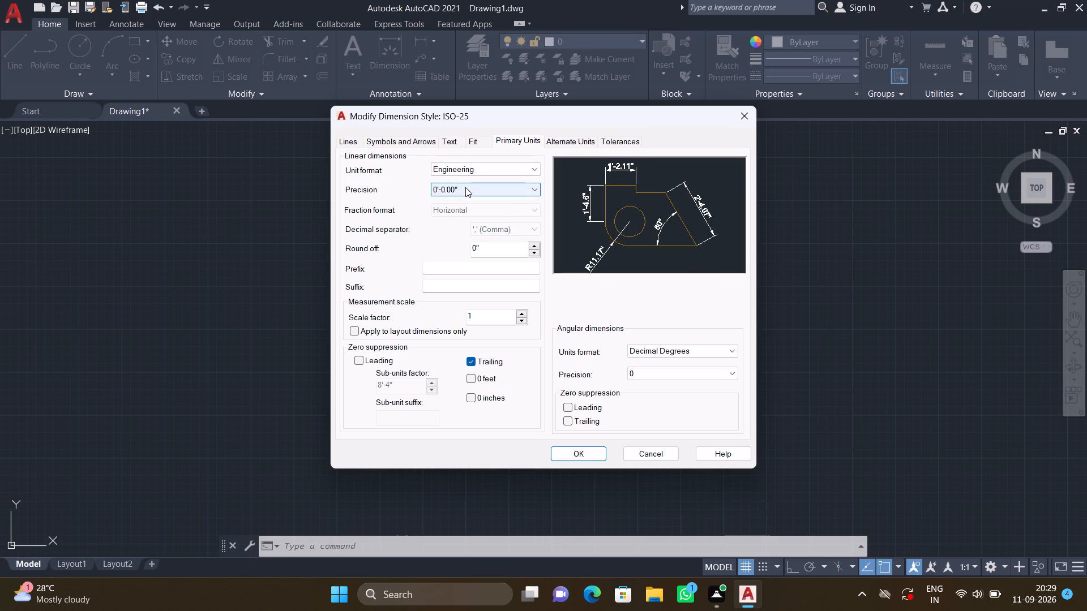
click(465, 187)
click(469, 206)
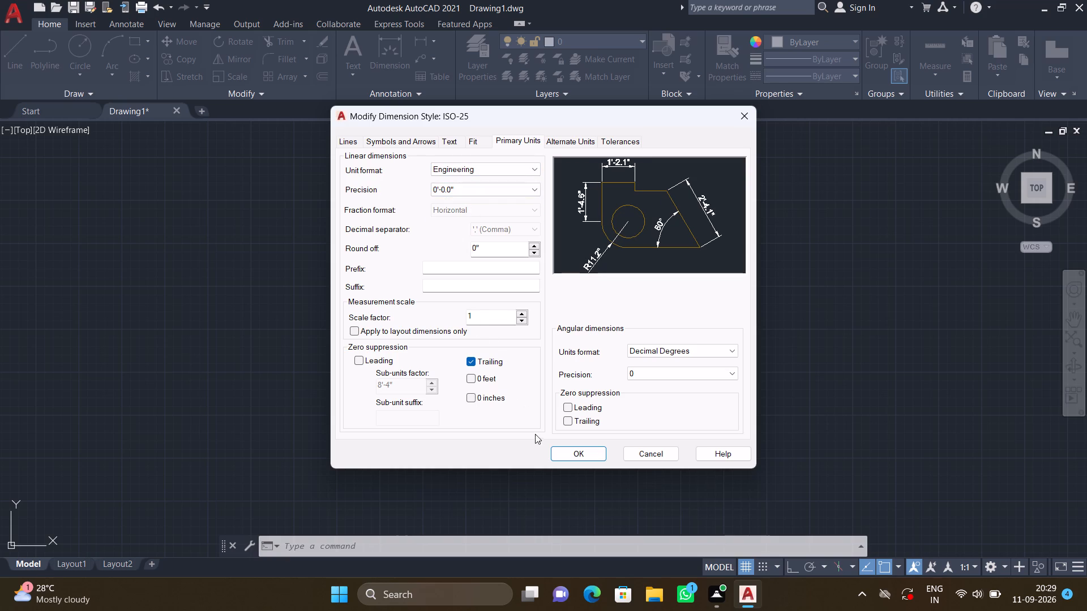
click(574, 453)
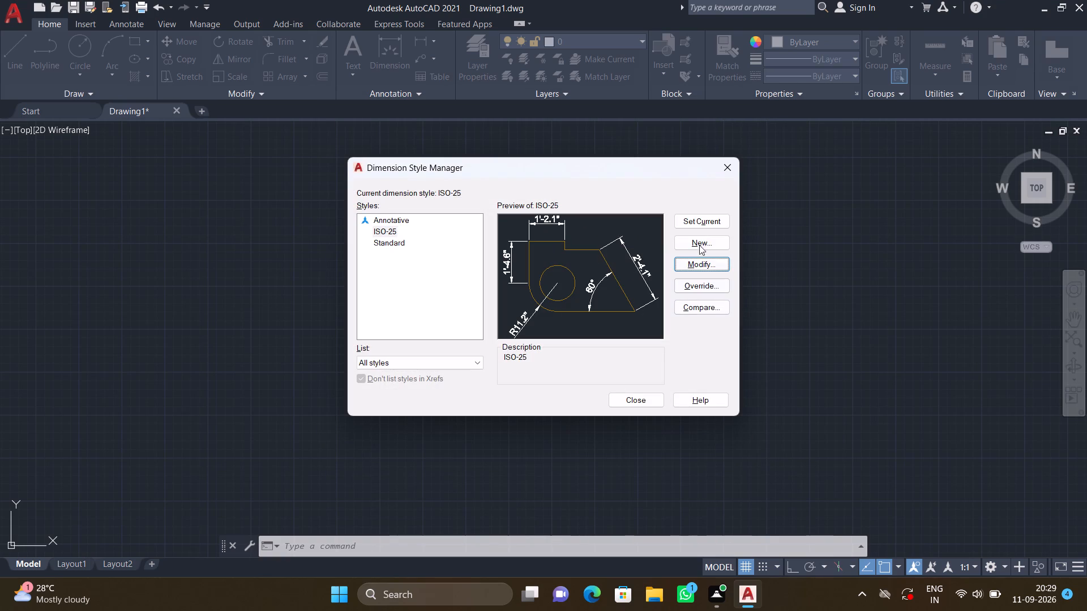
click(694, 217)
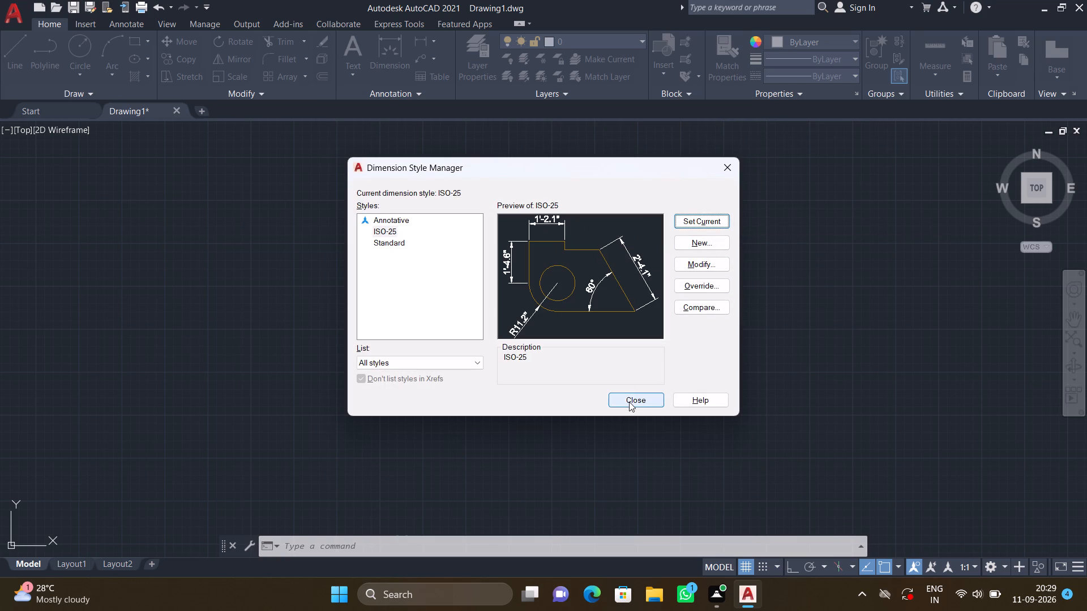
click(628, 399)
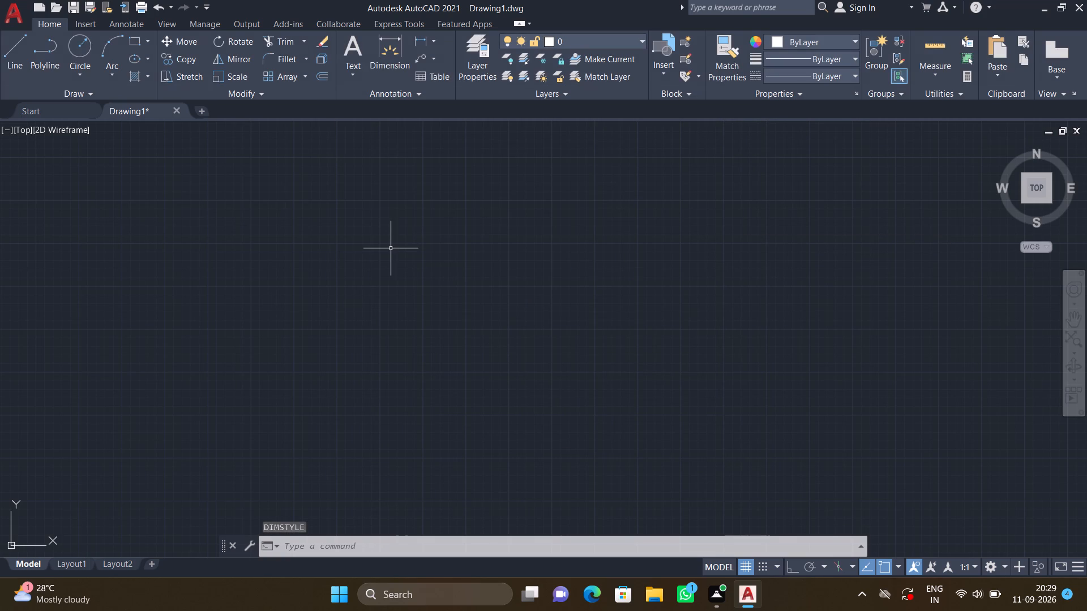
Draw a rectangle by dimensions, 37' long and 32' wide, in the empty drawing area.
key(r)
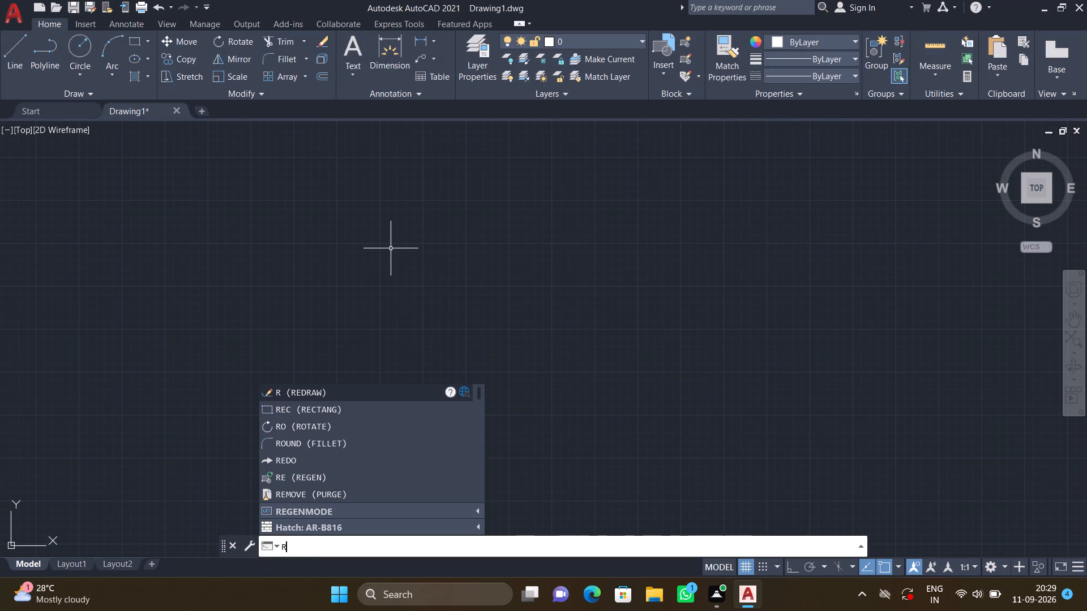
text(EC)
key(Return)
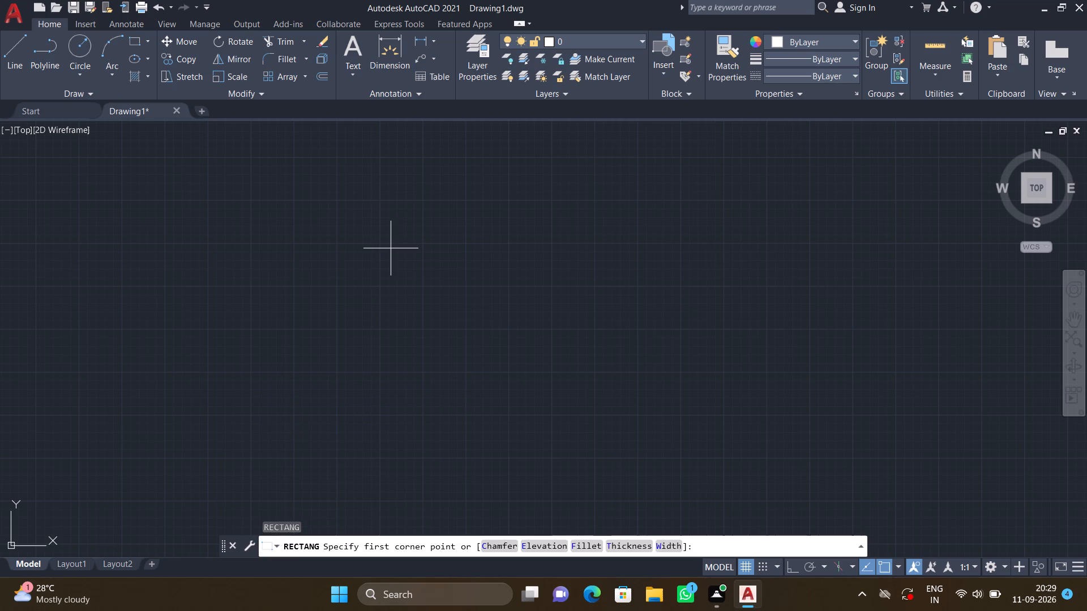
click(393, 220)
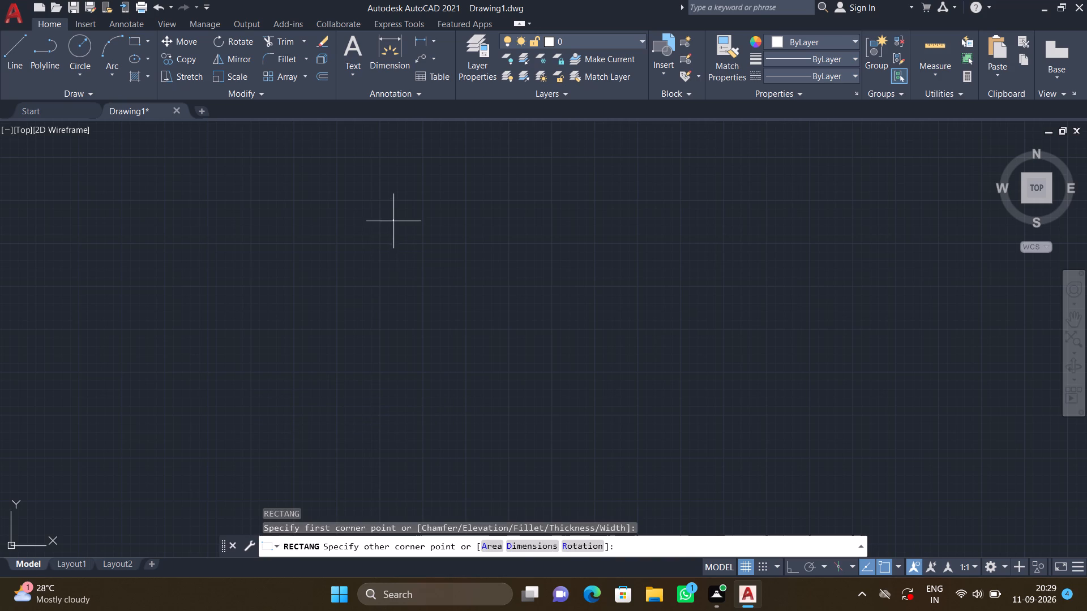
key(d)
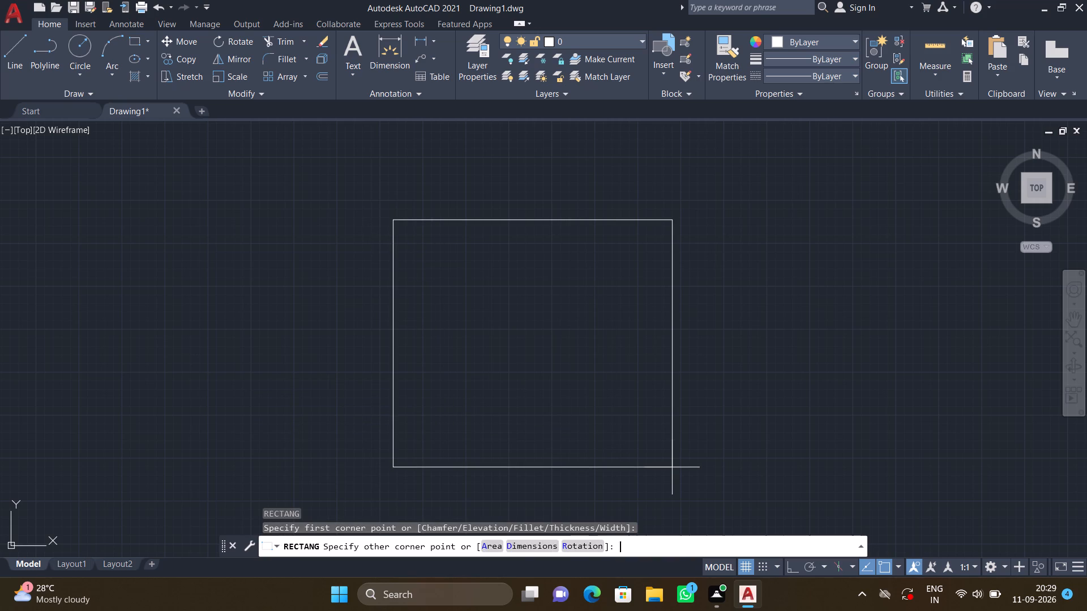
key(Return)
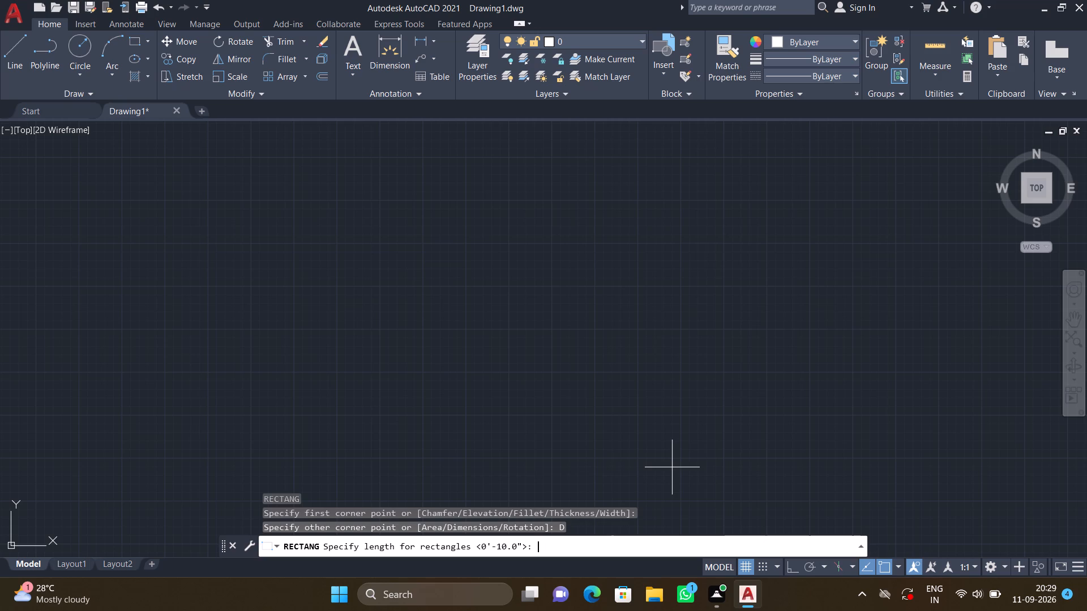
text(37')
key(Return)
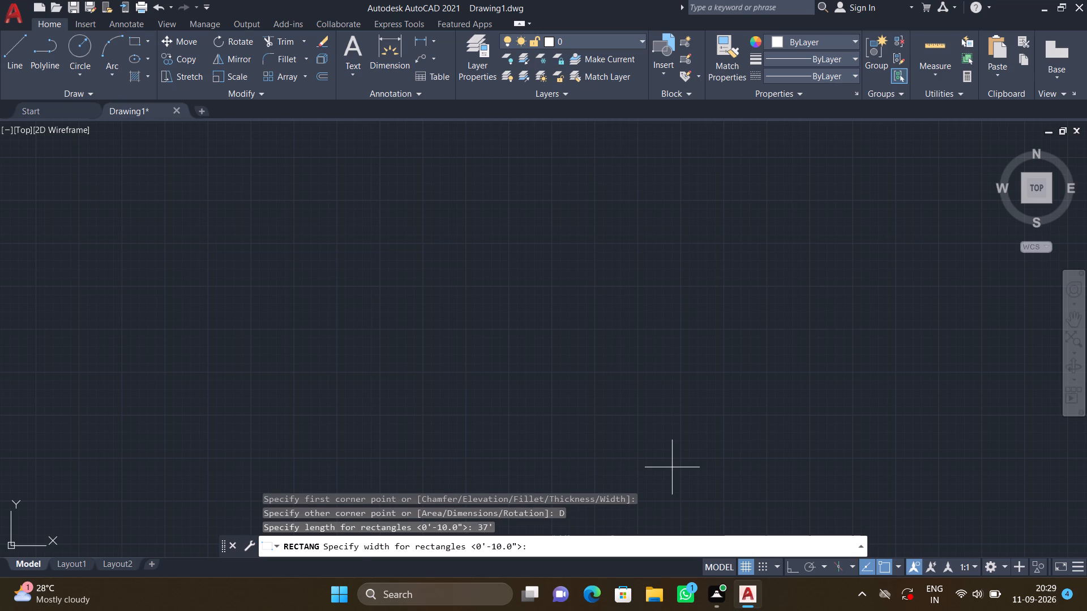
text(32')
key(Return)
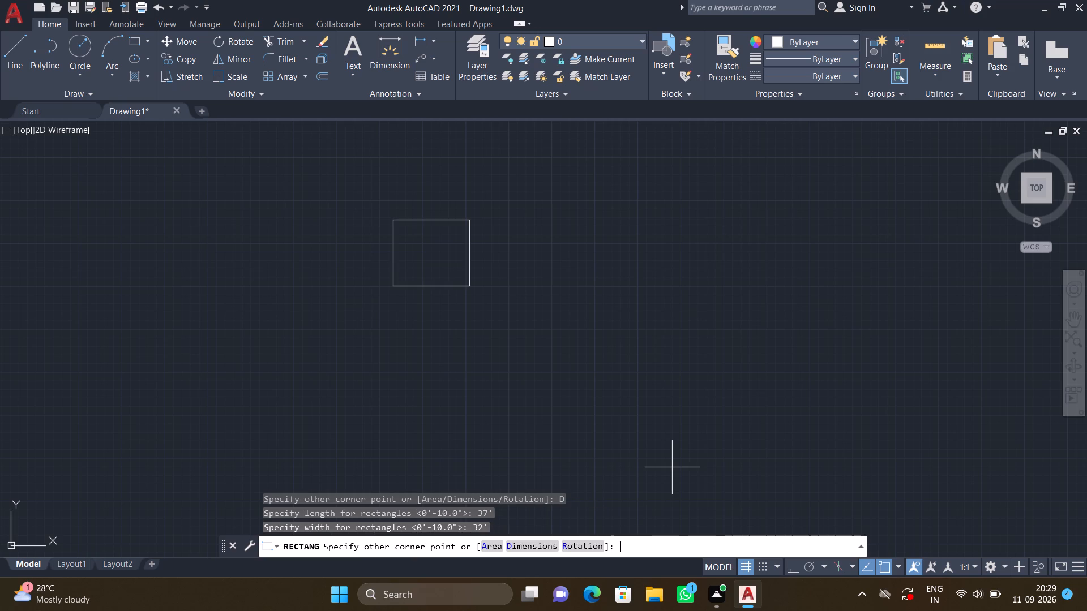
click(527, 302)
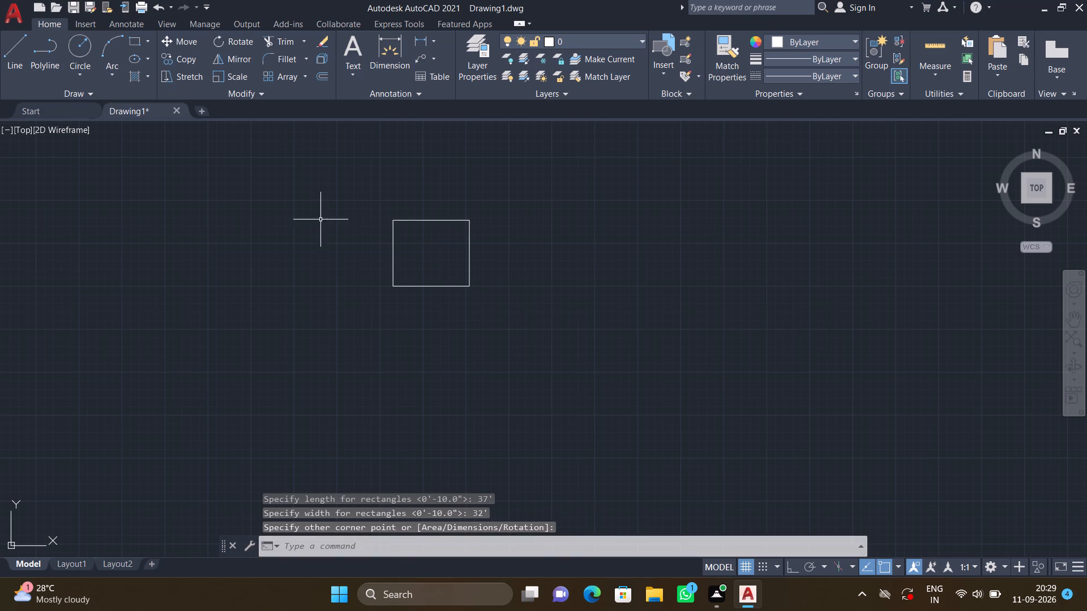
Turn Ortho on and check the length of the rectangle's top edge with a linear dimension, cancelling before placing it.
middle_drag(403, 231, 423, 305)
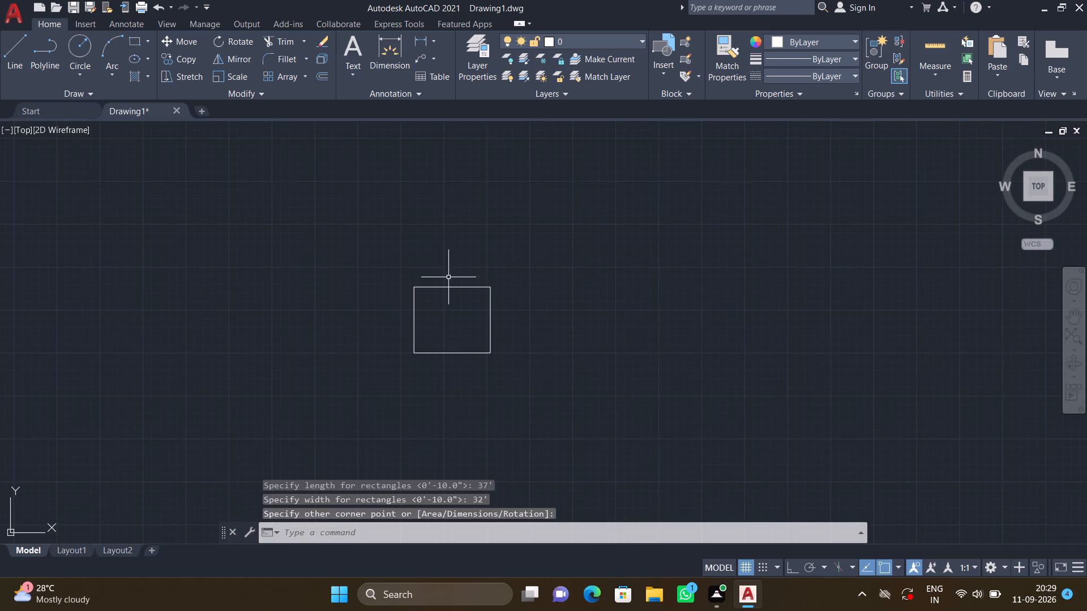
scroll(443, 278, up, 2)
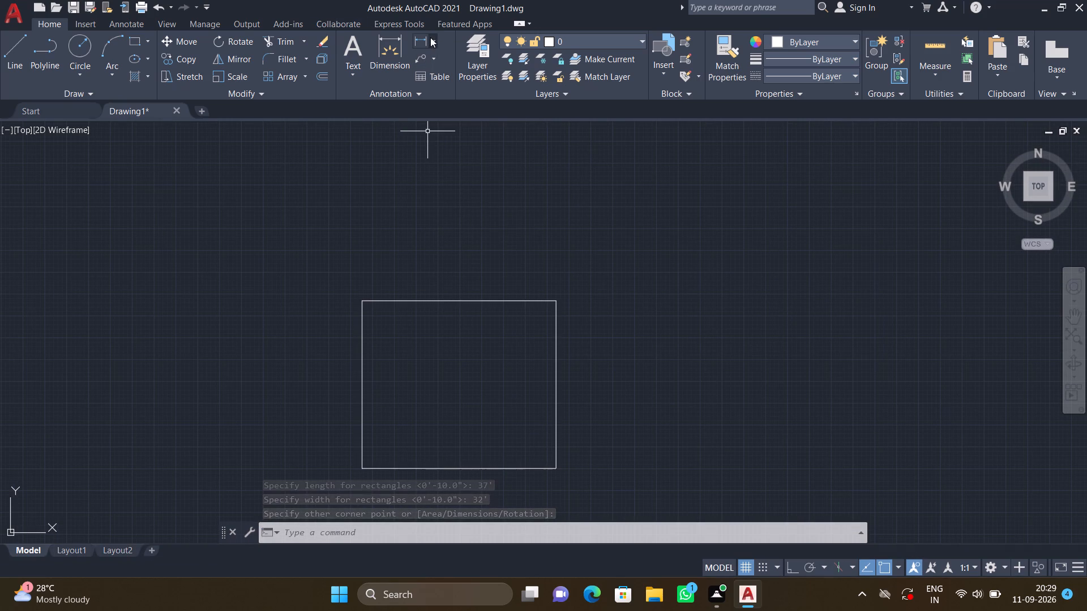
click(434, 38)
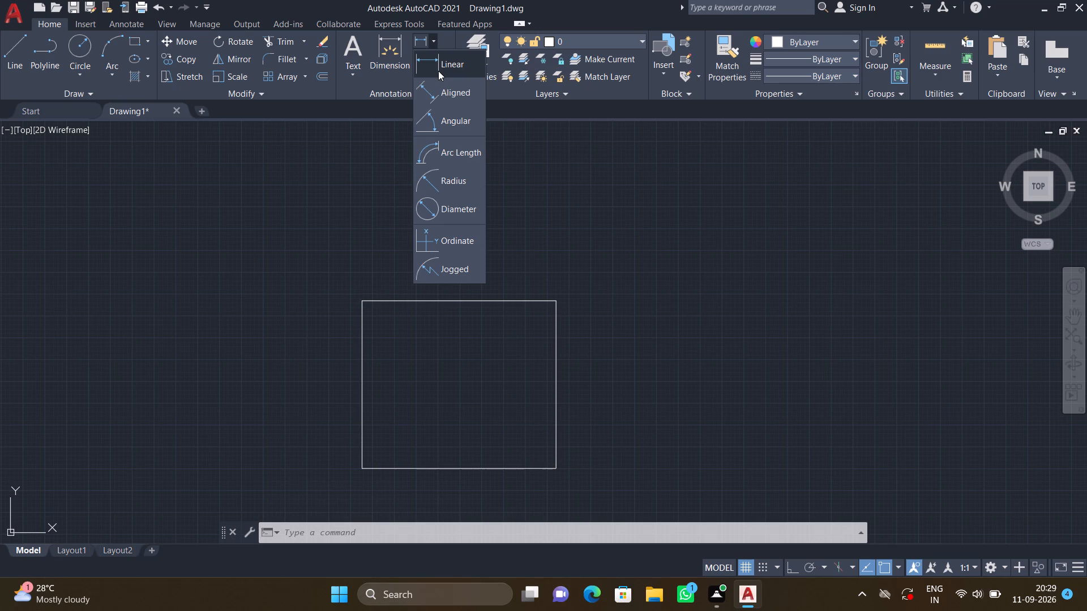
click(442, 66)
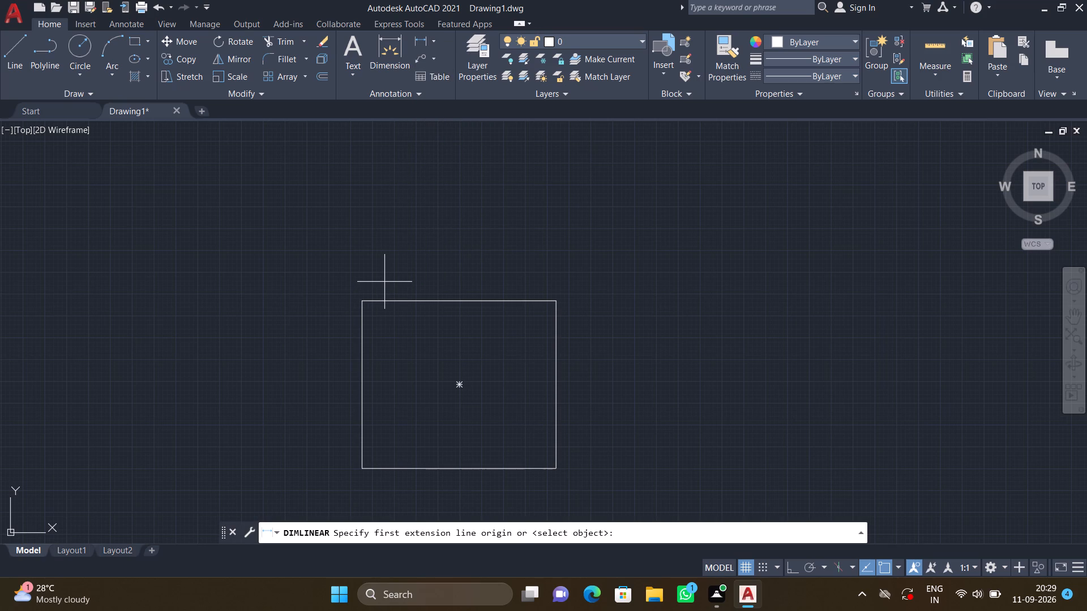
key(F8)
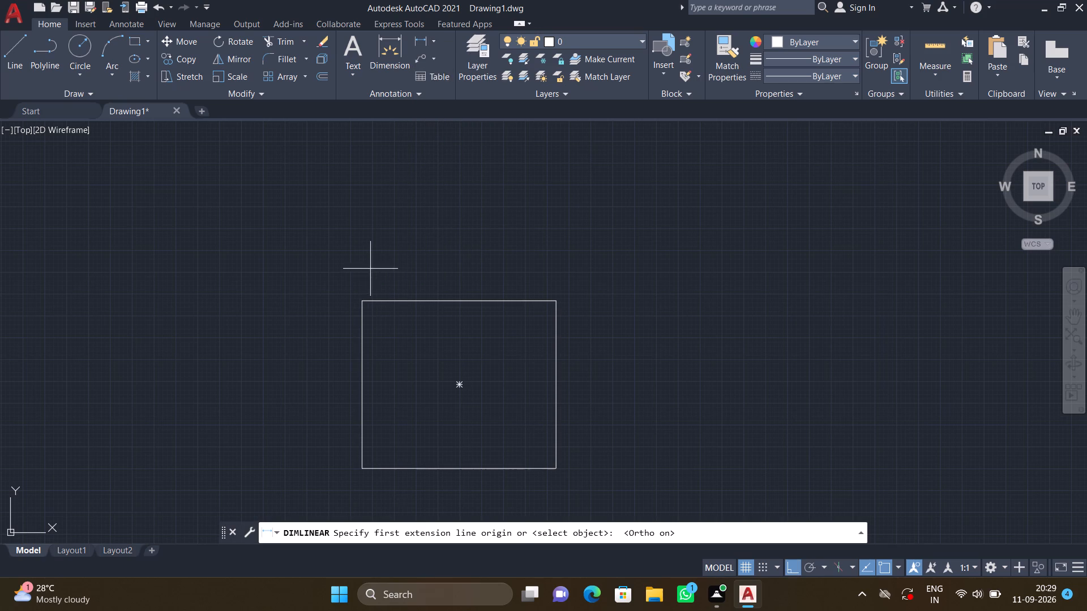
click(363, 301)
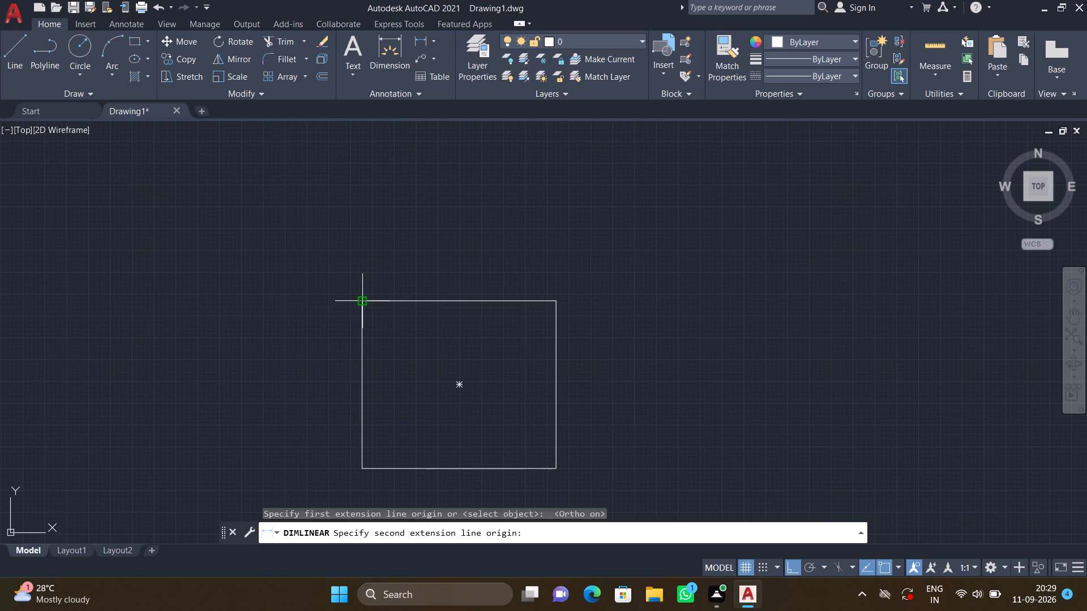
click(553, 303)
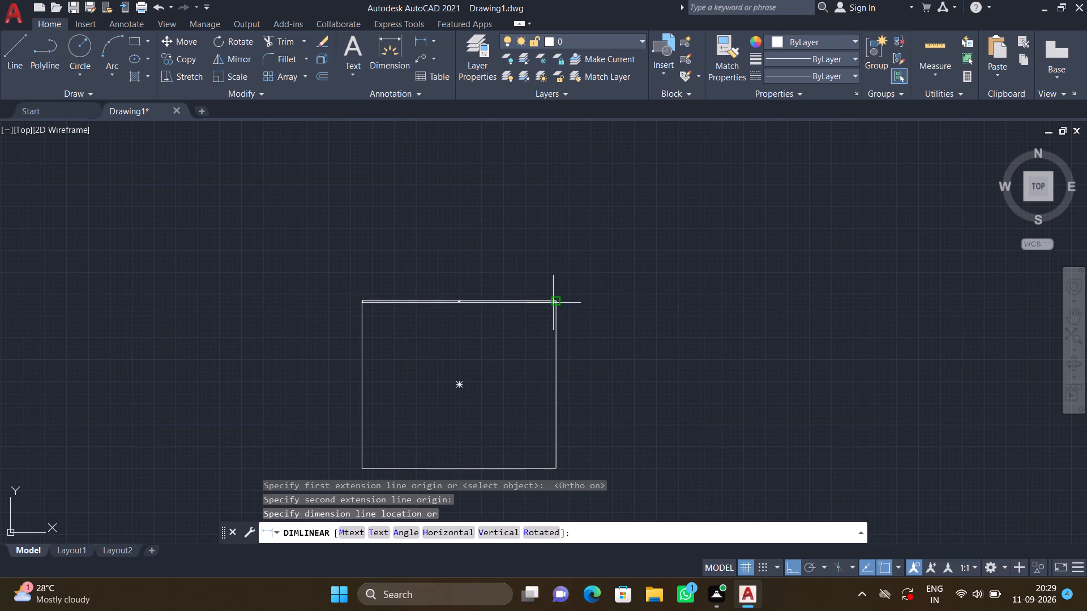
scroll(467, 257, up, 7)
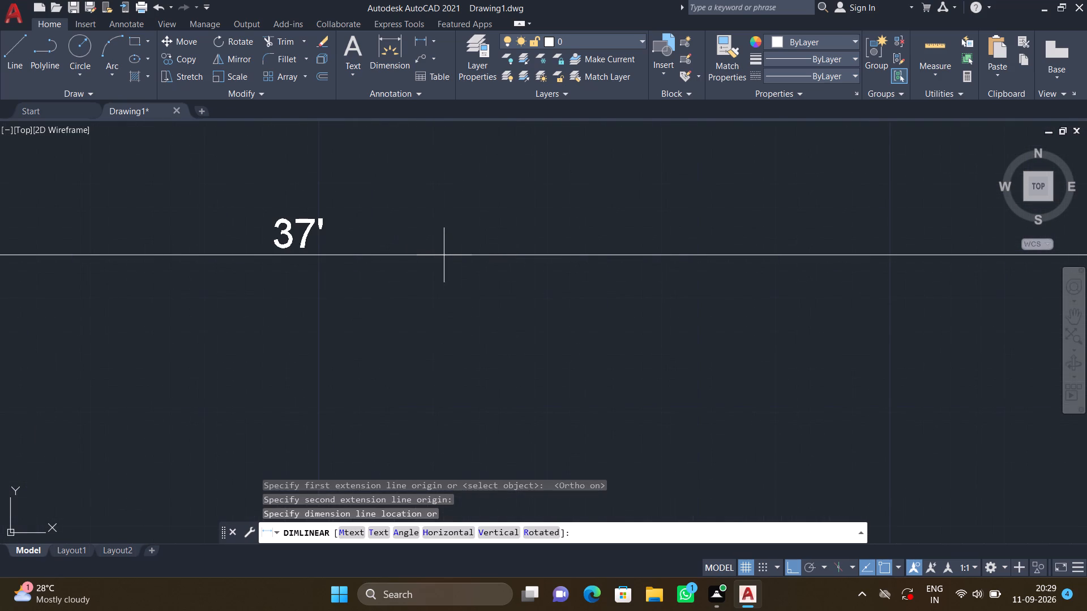
scroll(444, 255, down, 6)
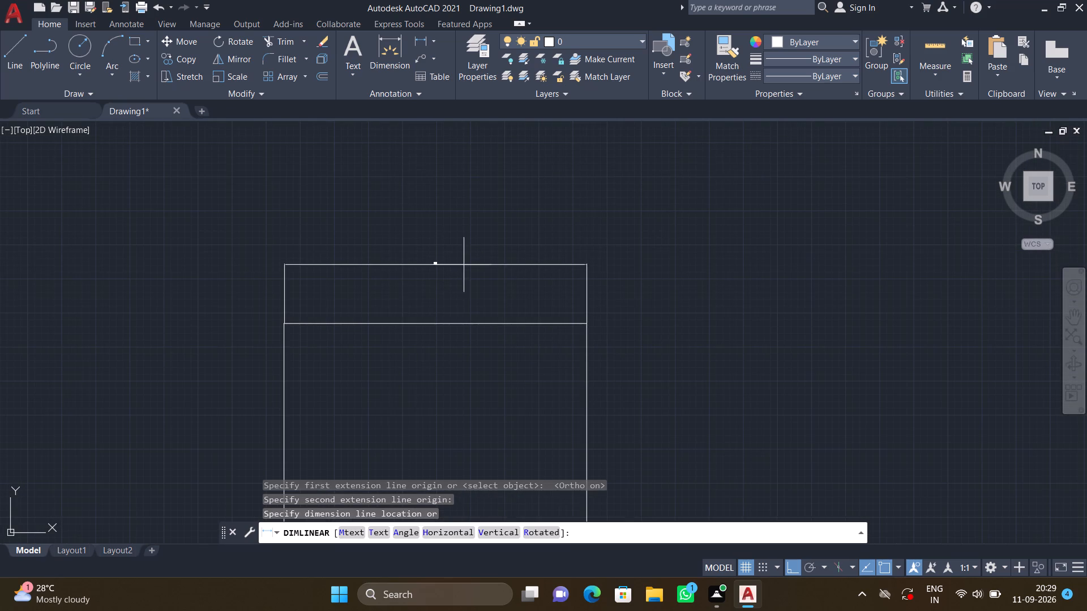
scroll(427, 266, up, 7)
scroll(427, 266, down, 6)
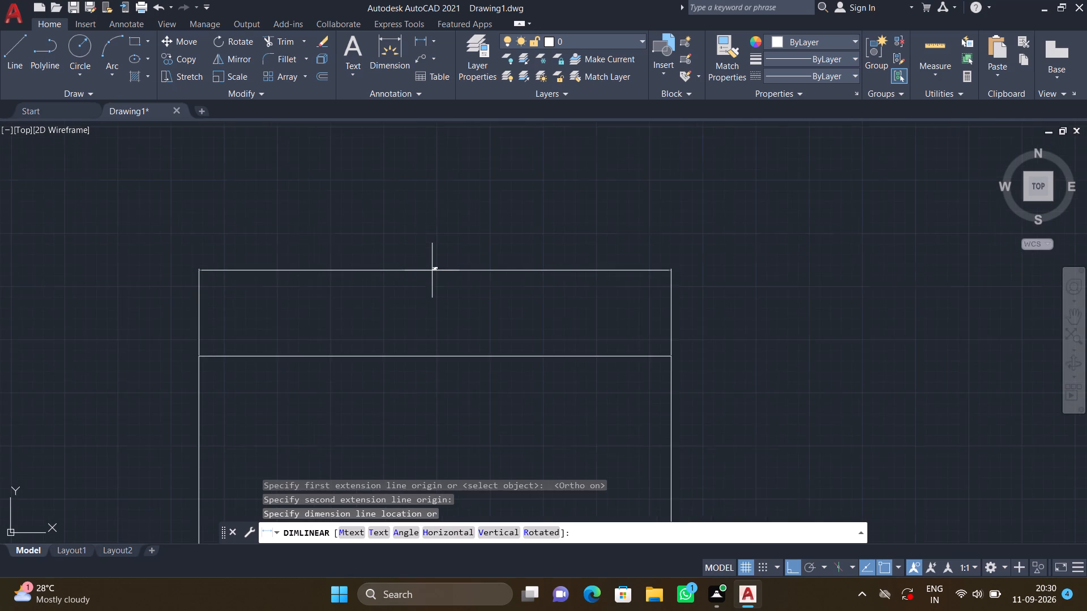
scroll(434, 275, down, 3)
key(Escape)
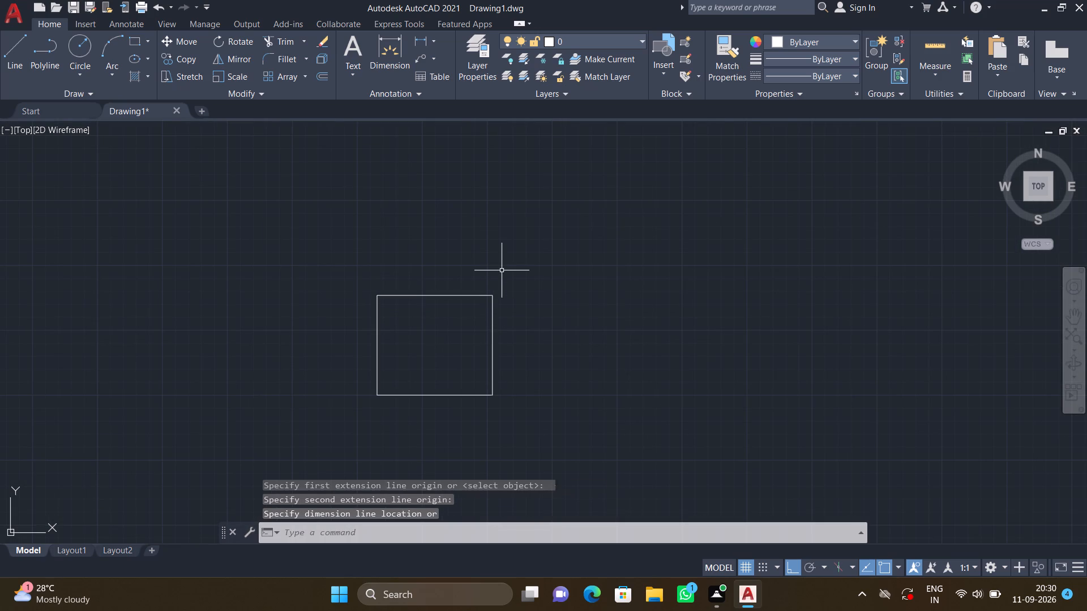
Check the length of the rectangle's right edge with a linear dimension between its corners, cancelling before placing it.
key(space)
scroll(495, 300, up, 1)
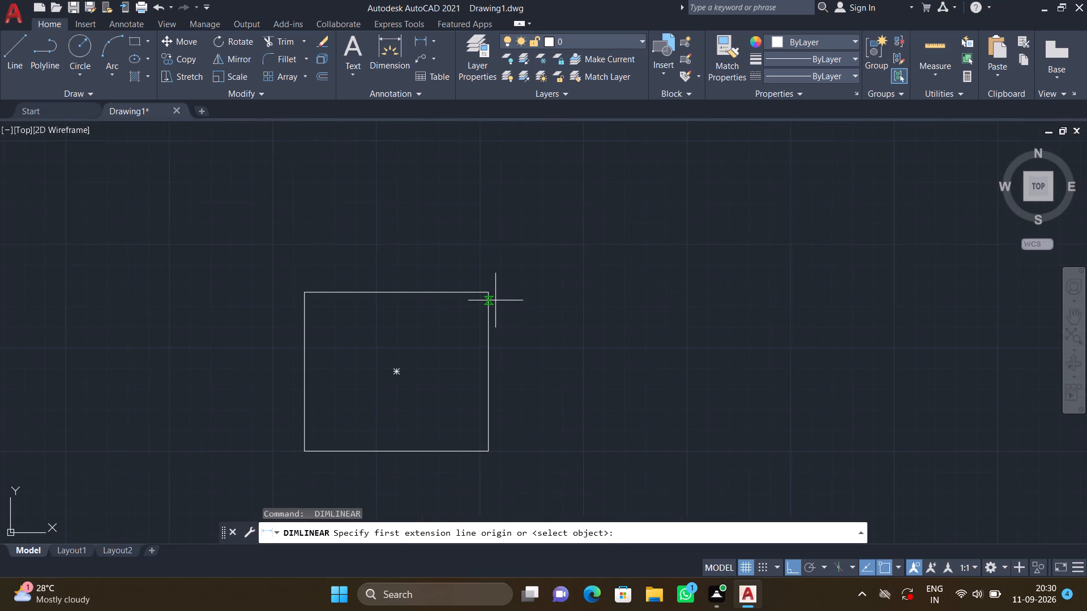
scroll(495, 300, up, 3)
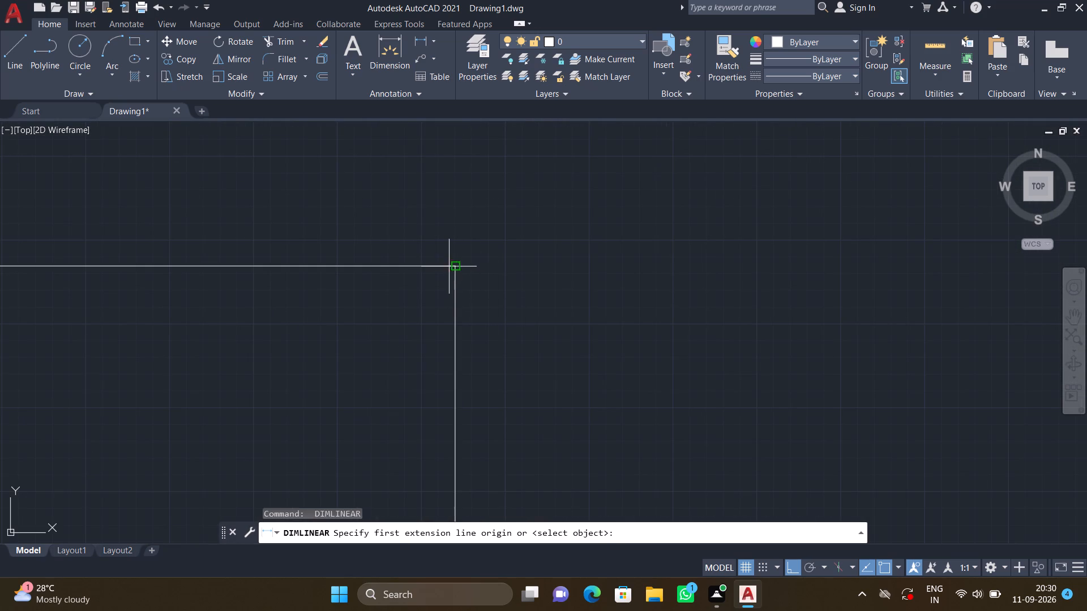
click(453, 265)
scroll(490, 359, down, 5)
middle_drag(484, 398, 495, 276)
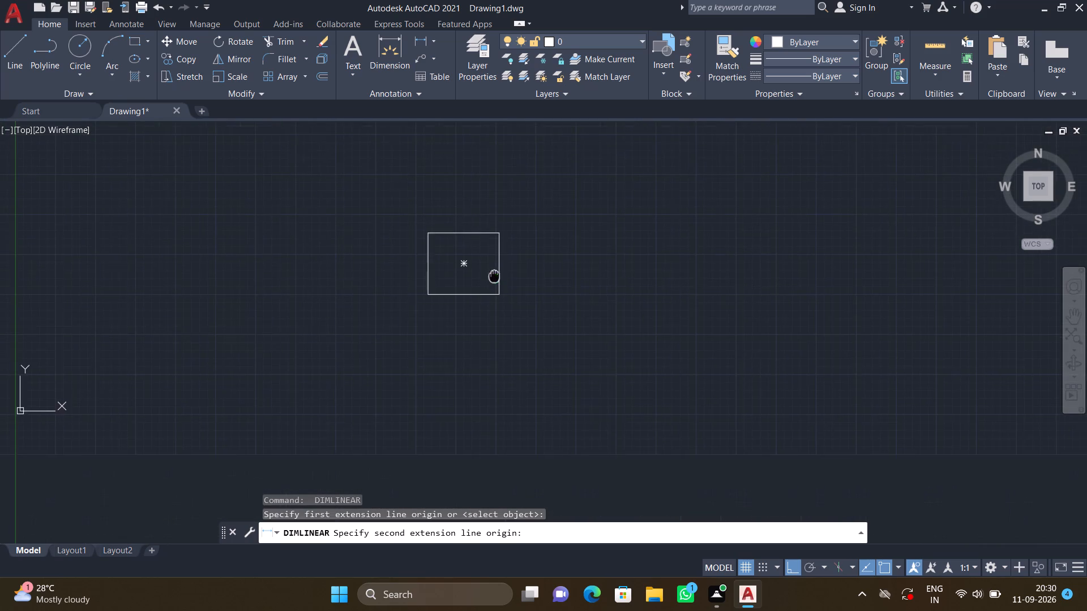
middle_drag(495, 276, 495, 276)
scroll(512, 292, up, 4)
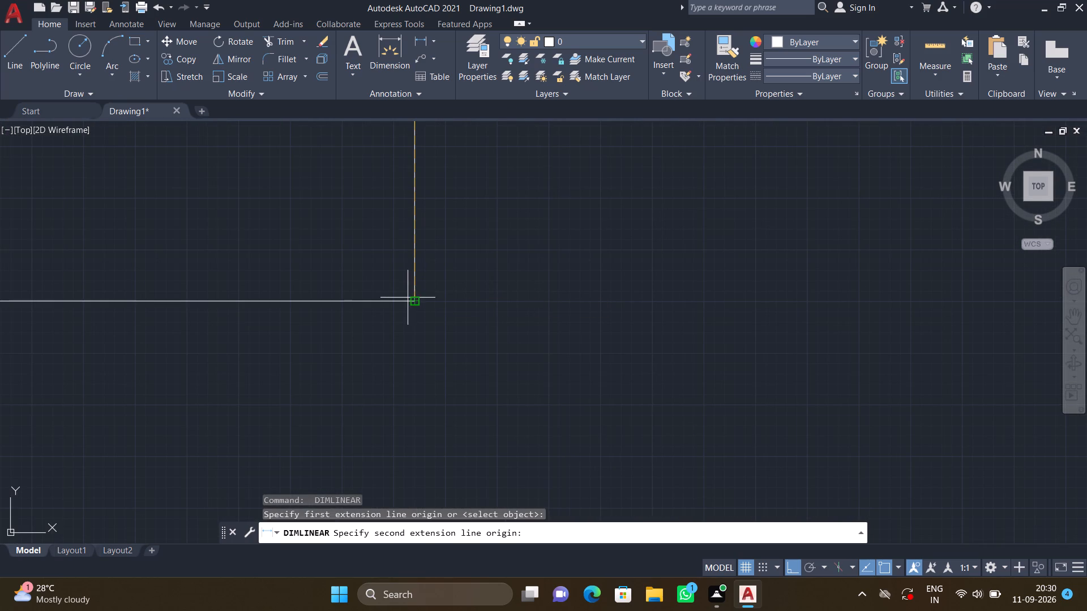
click(415, 301)
scroll(457, 279, down, 2)
scroll(469, 193, down, 1)
scroll(469, 193, up, 2)
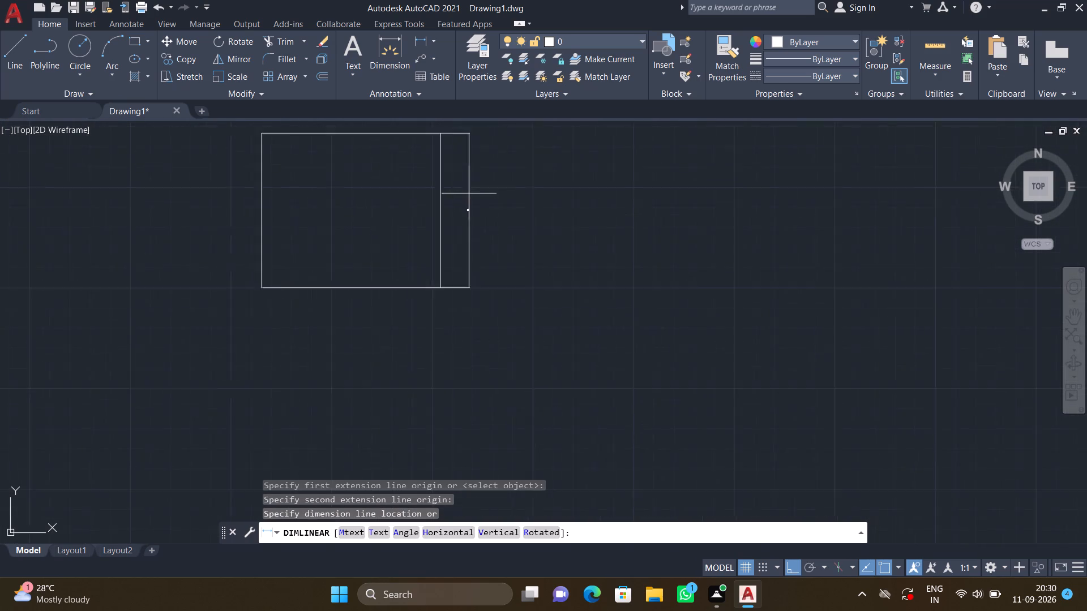
scroll(469, 193, up, 6)
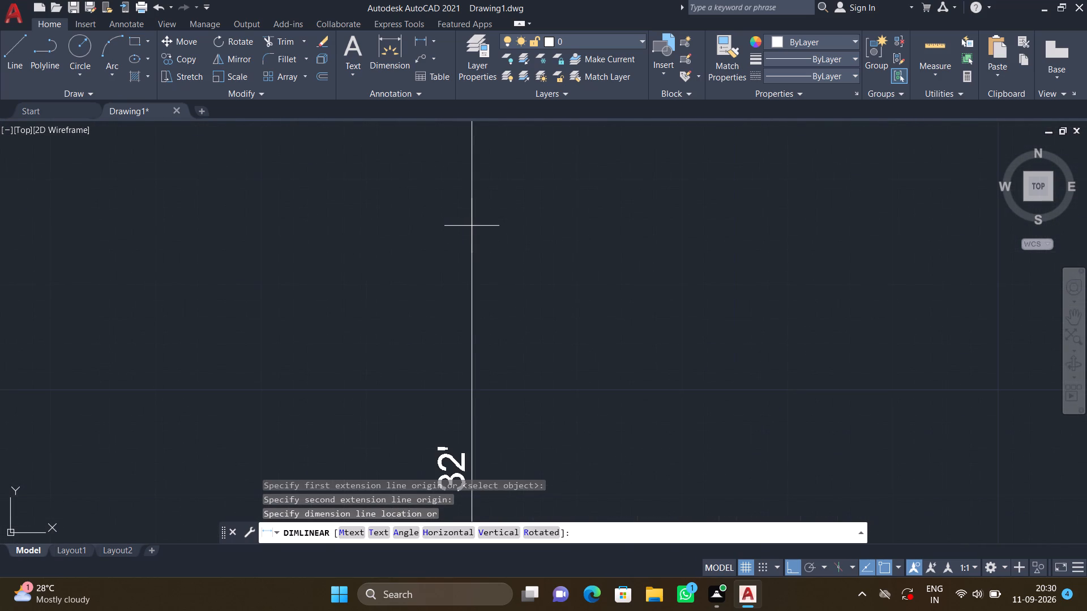
key(Escape)
scroll(438, 227, down, 5)
scroll(389, 249, down, 3)
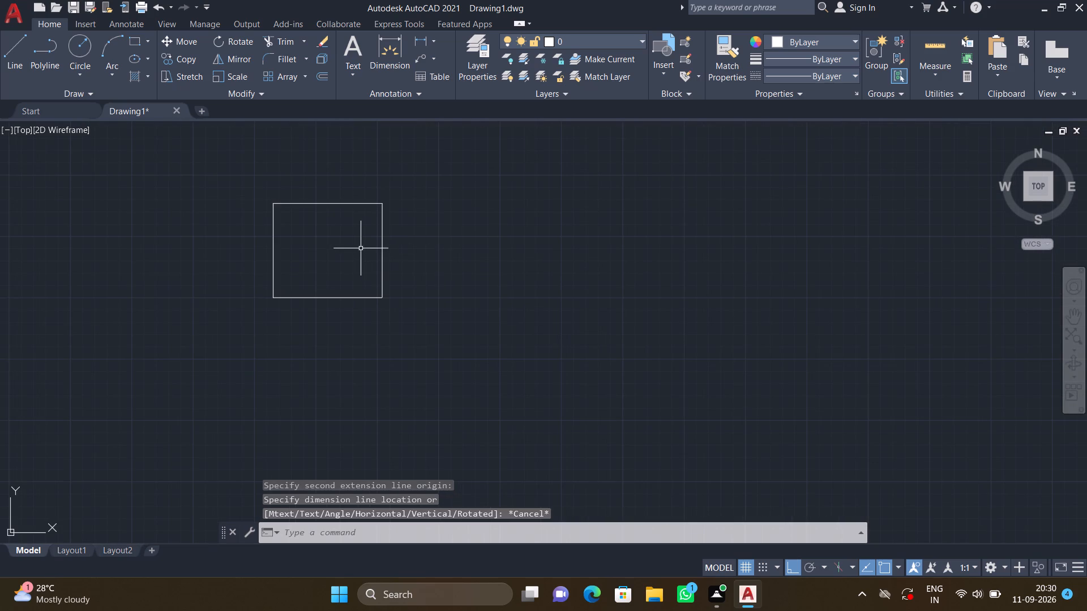
Offset the rectangular outline 9" inward to form the outer wall thickness.
middle_drag(357, 248, 617, 344)
scroll(601, 337, up, 2)
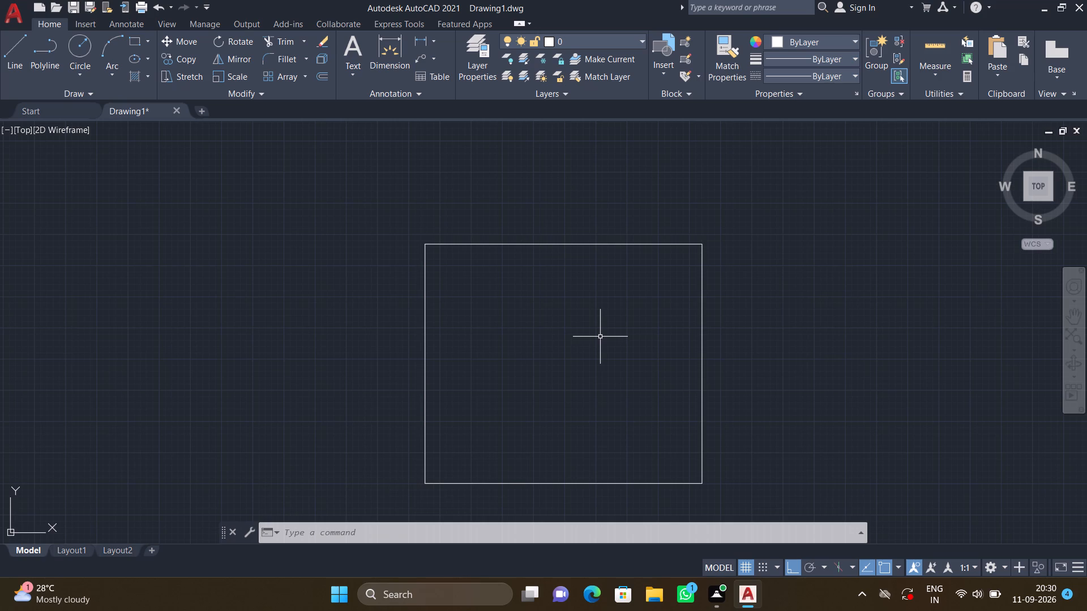
key(o)
key(Return)
key(9)
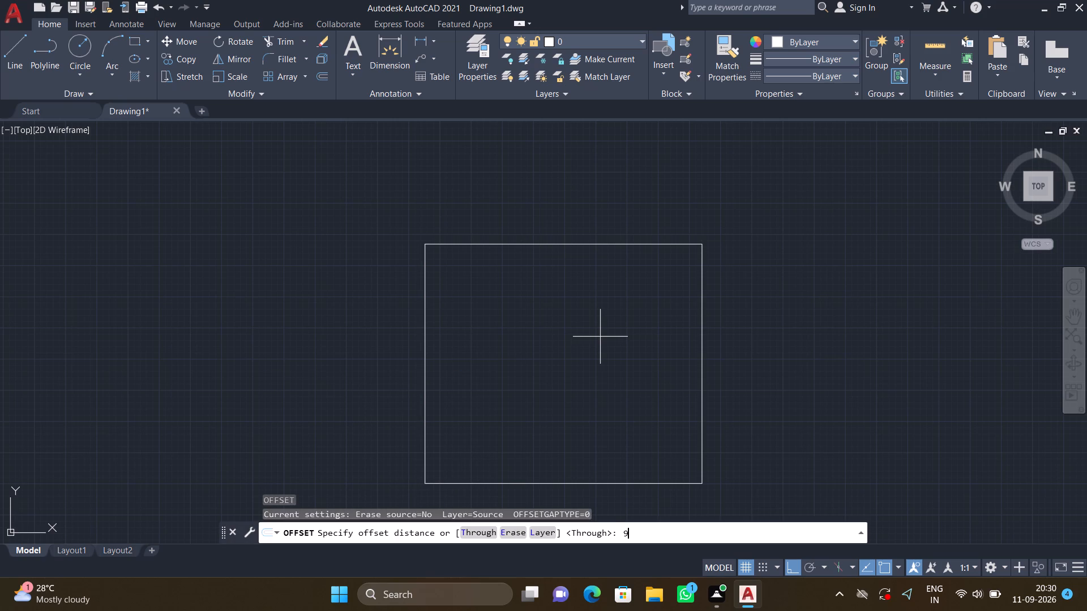
key(shift+quotedbl)
key(Return)
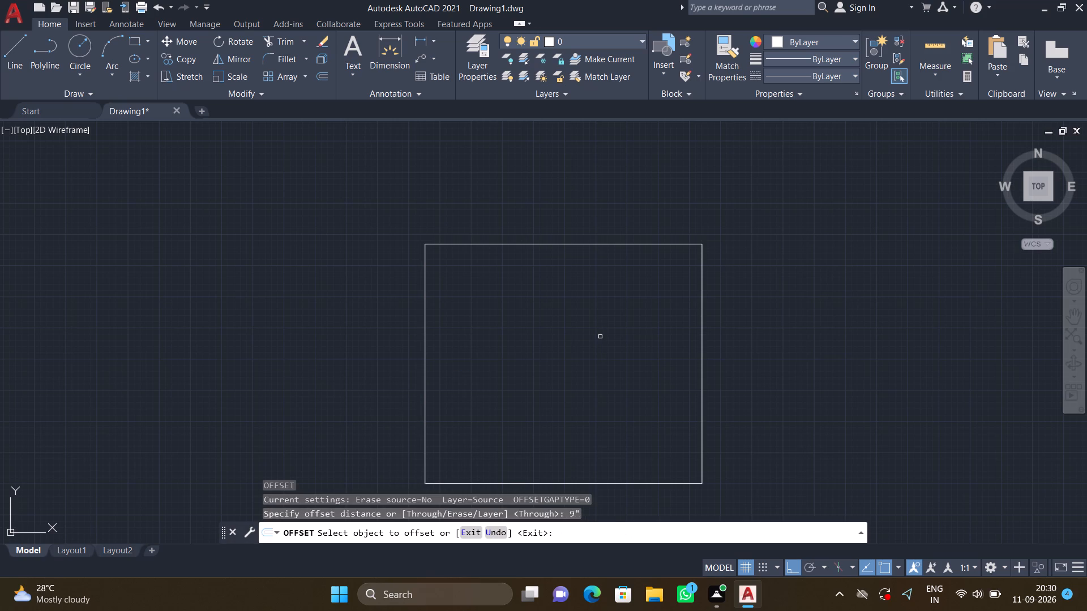
click(578, 243)
click(578, 273)
key(Return)
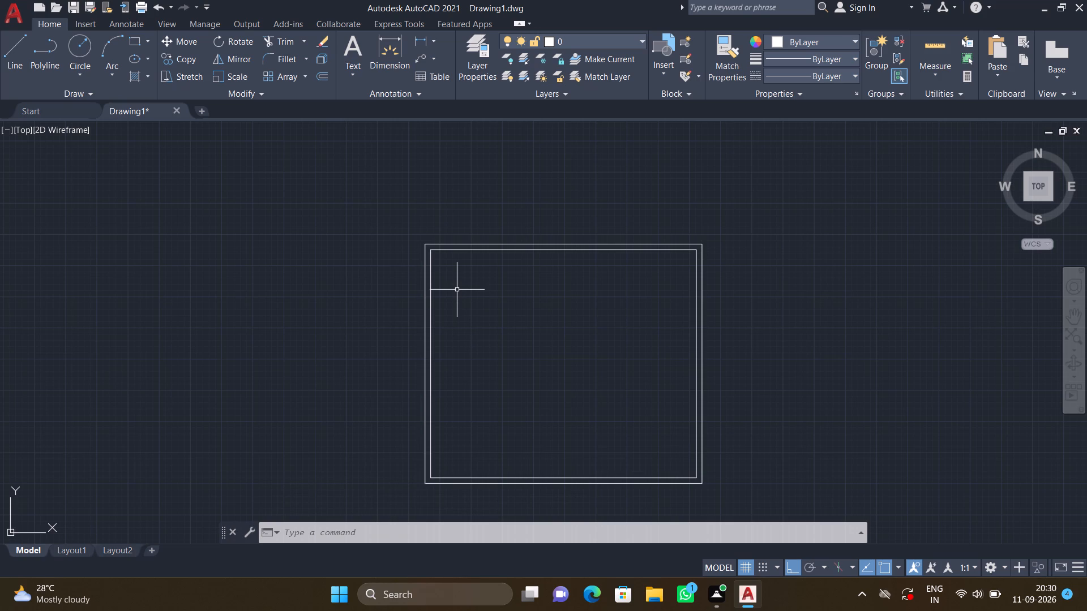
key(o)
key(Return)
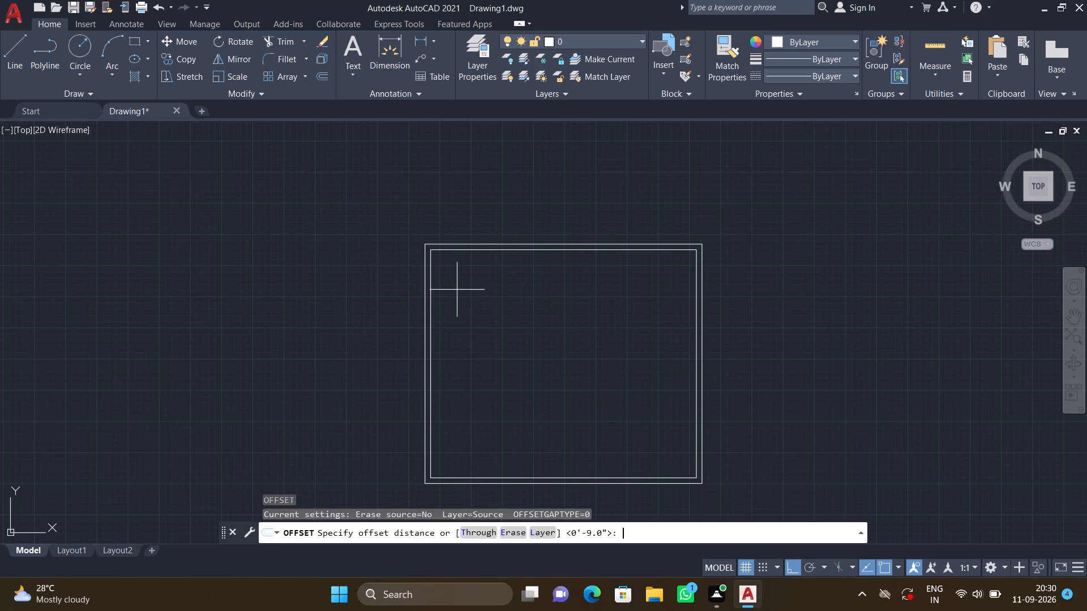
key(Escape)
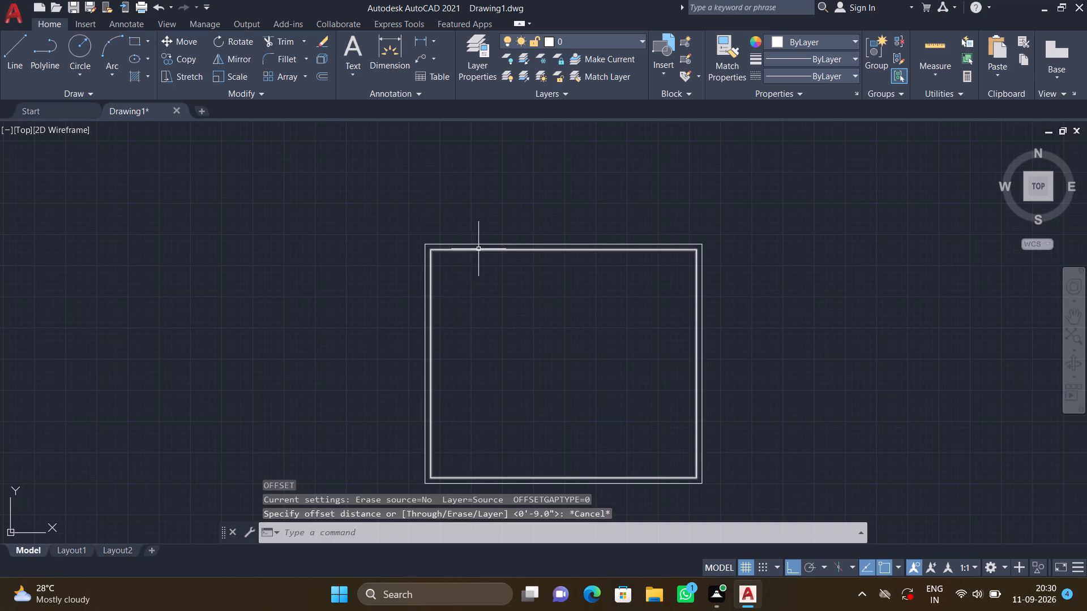
Explode the inner rectangle into separate lines.
click(478, 248)
key(x)
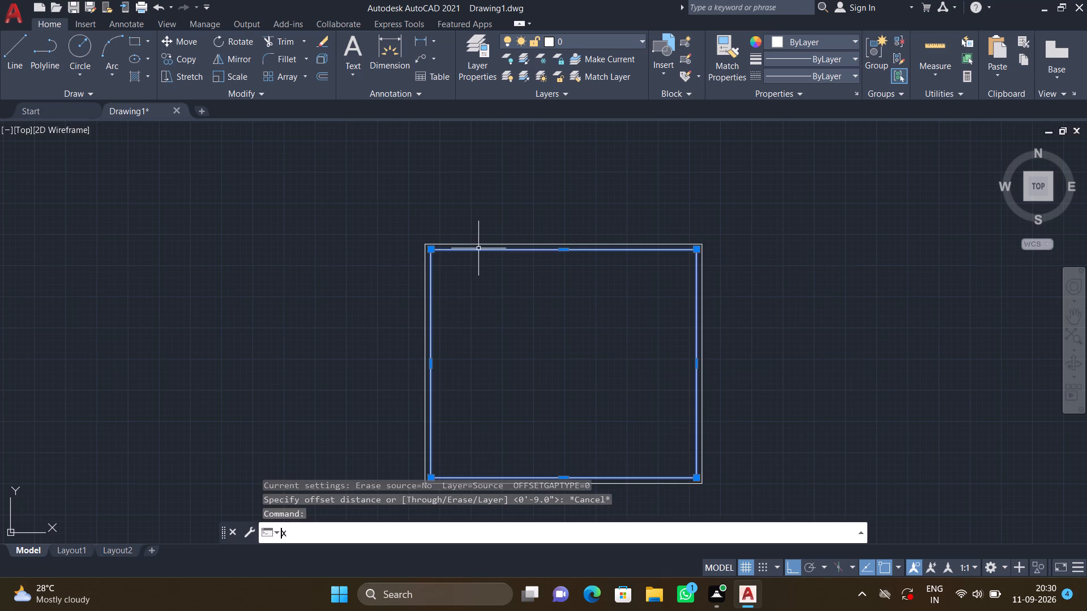
key(Return)
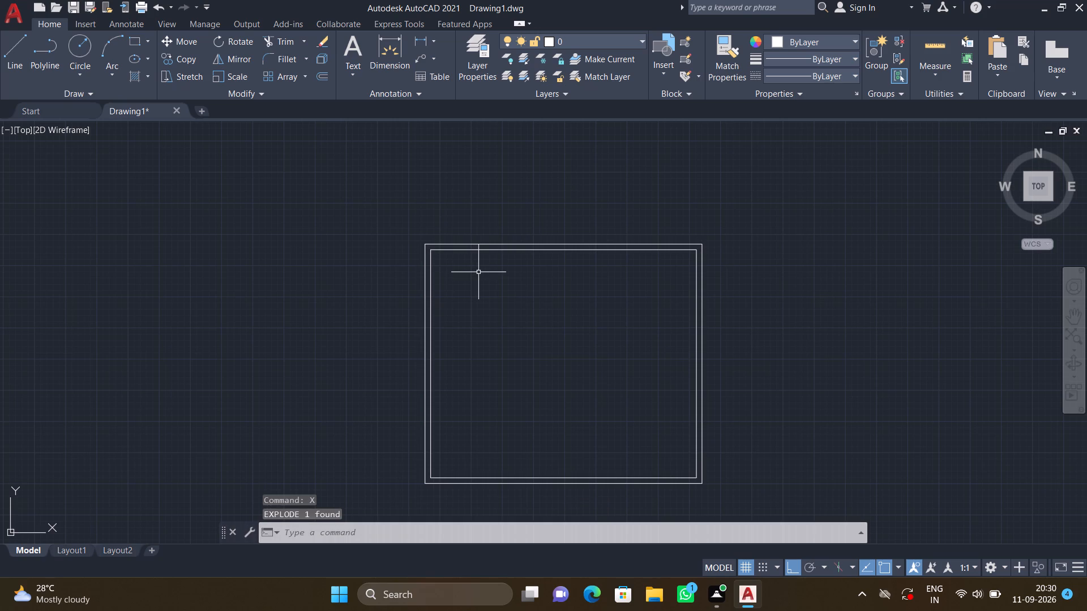
Offset the left line of the inner rectangle 10' to the right, into the interior.
key(o)
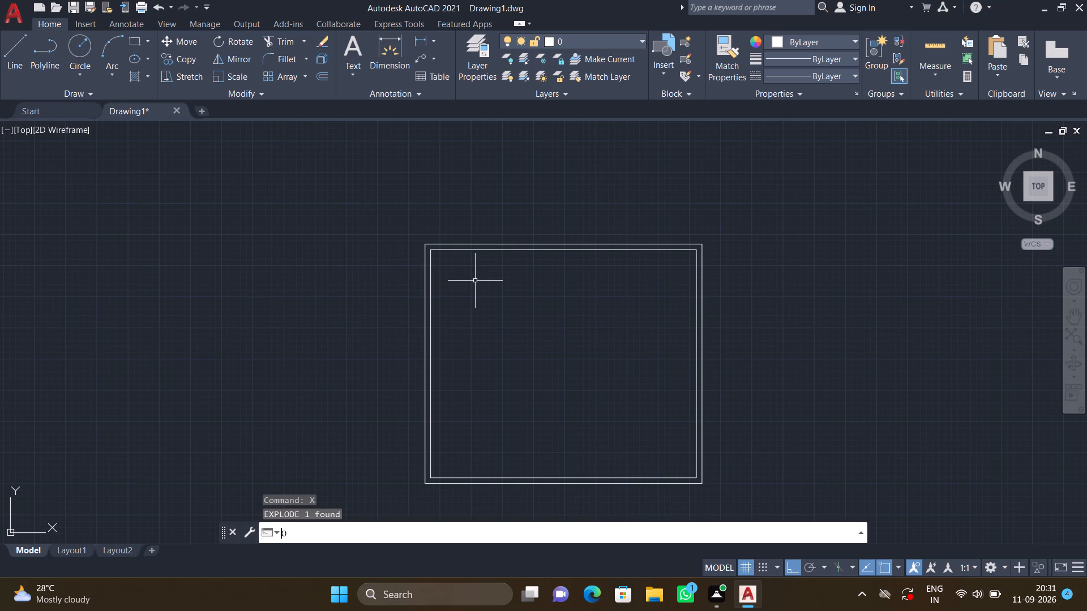
key(Return)
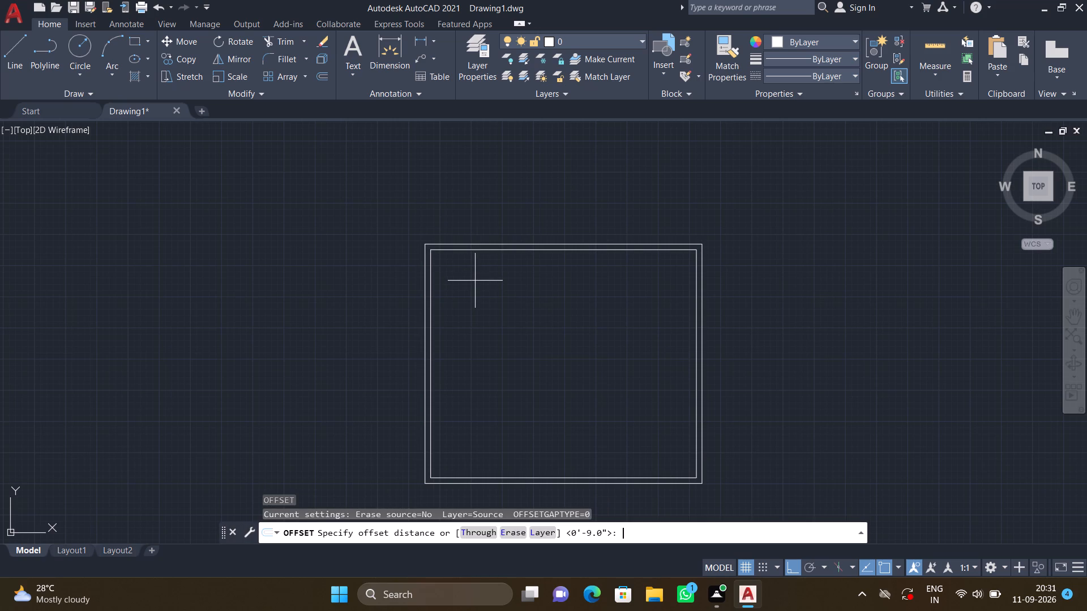
text(10')
key(Return)
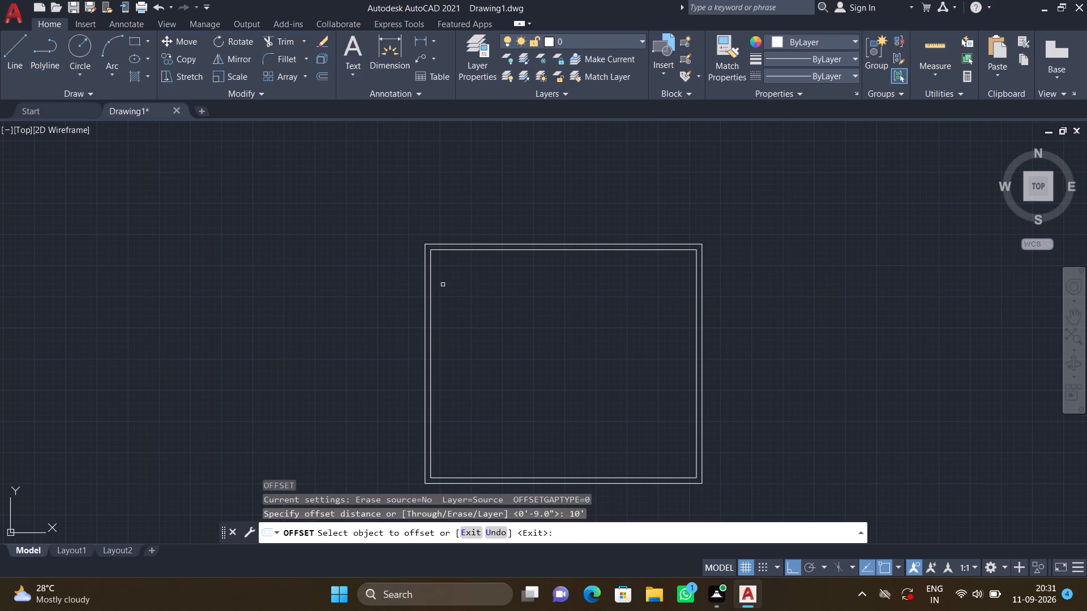
click(430, 279)
click(468, 277)
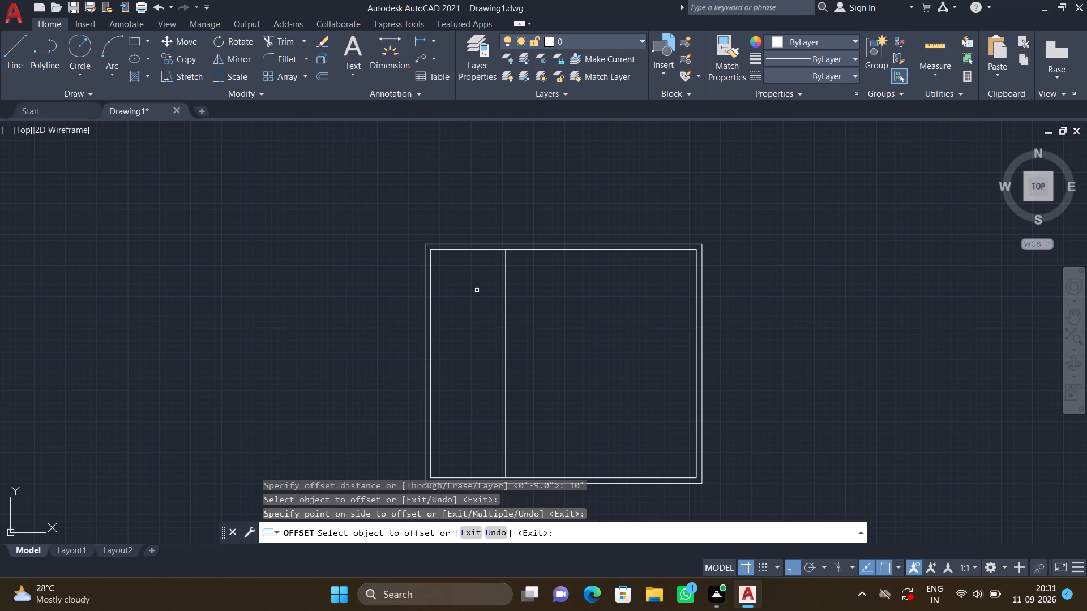
key(Return)
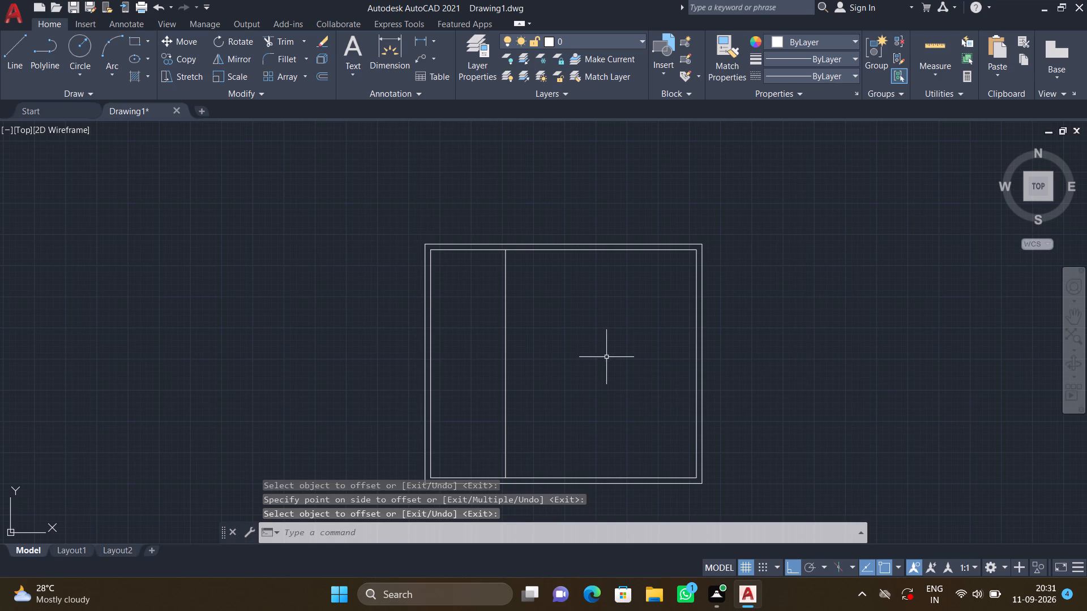
Offset the right line of the inner rectangle 15' to the left, into the interior.
key(o)
key(Return)
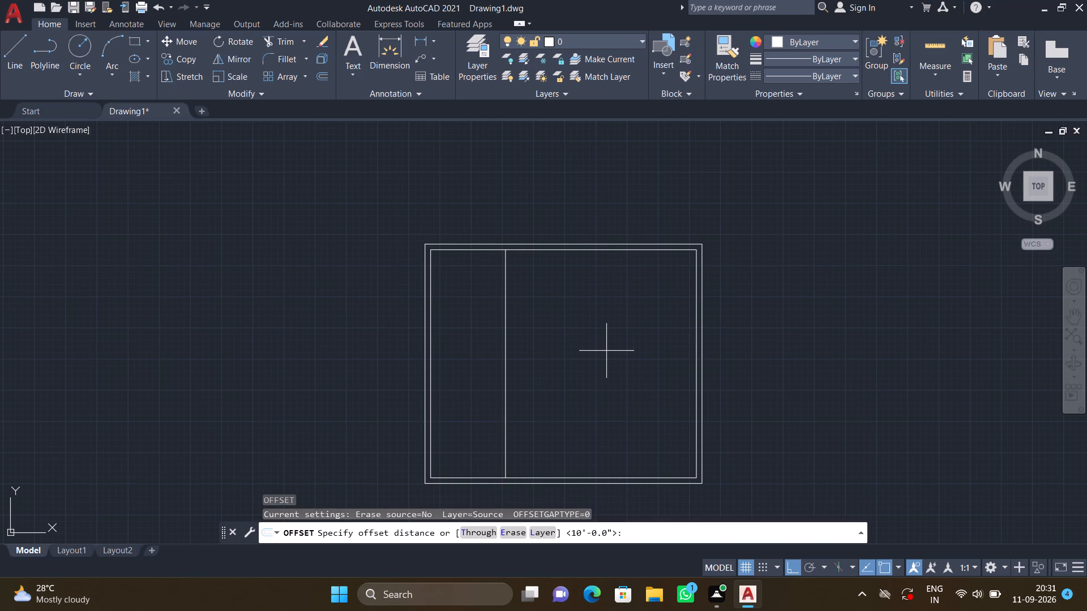
text(15')
key(Return)
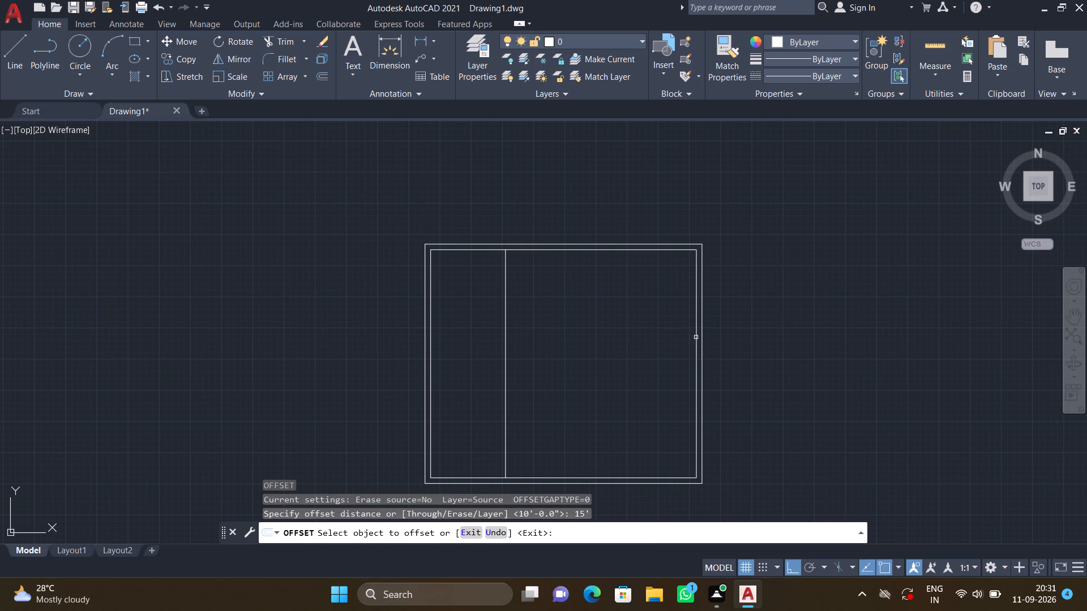
click(696, 337)
click(634, 341)
key(Return)
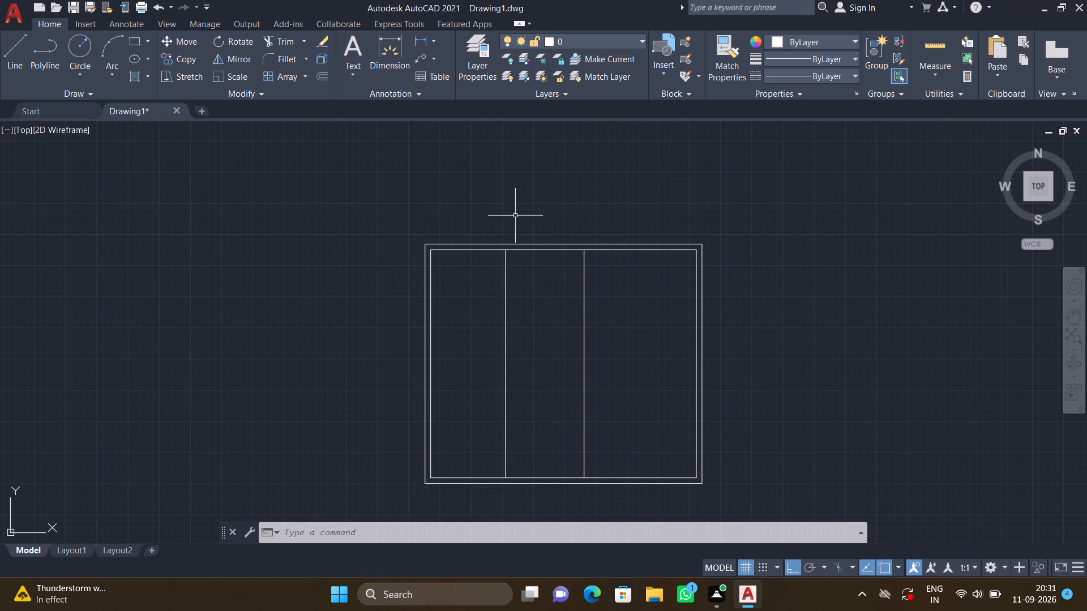
Measure the spacing between the two interior vertical lines along the top inner wall line with a linear dimension.
click(433, 40)
click(443, 63)
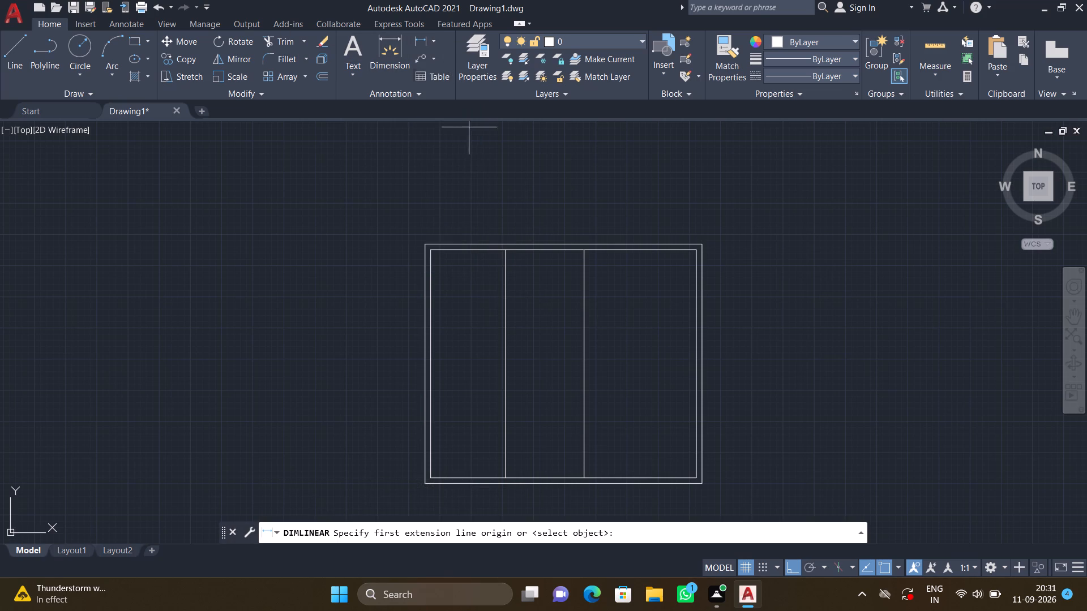
scroll(554, 268, up, 2)
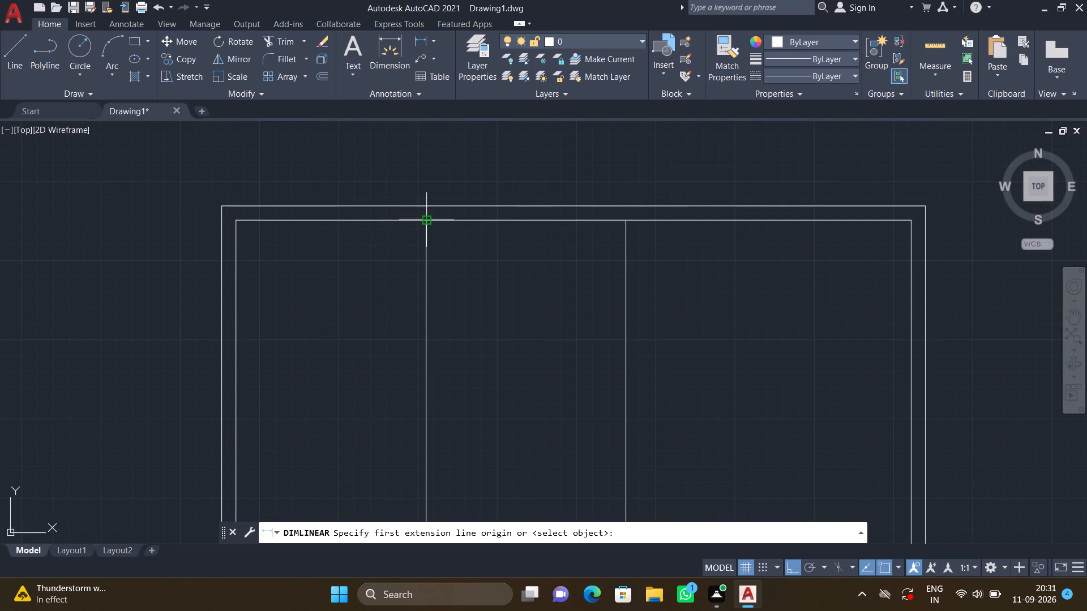
click(429, 223)
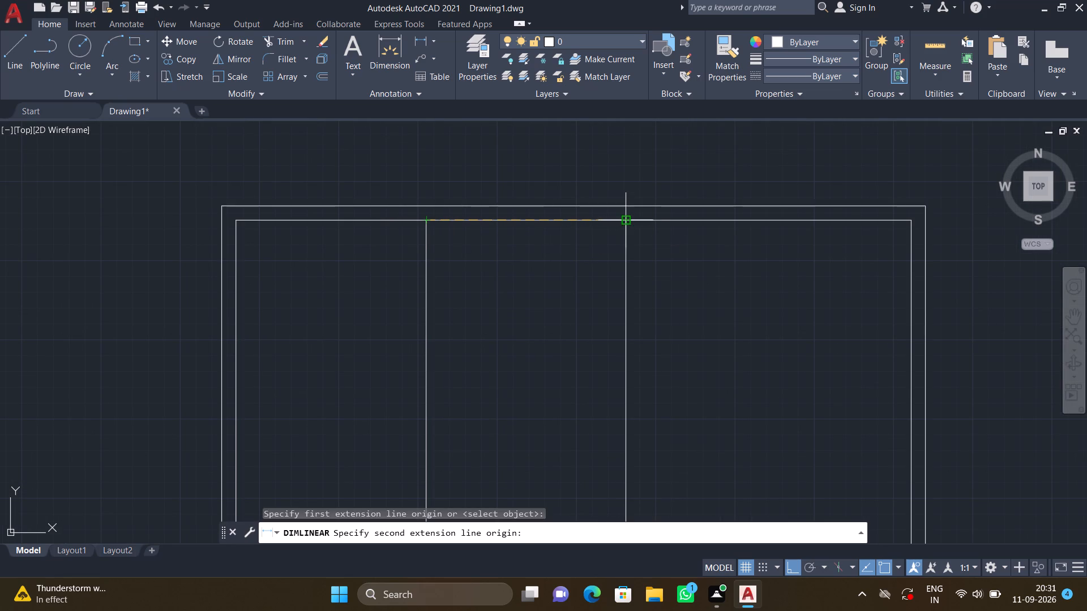
click(626, 222)
scroll(513, 238, up, 3)
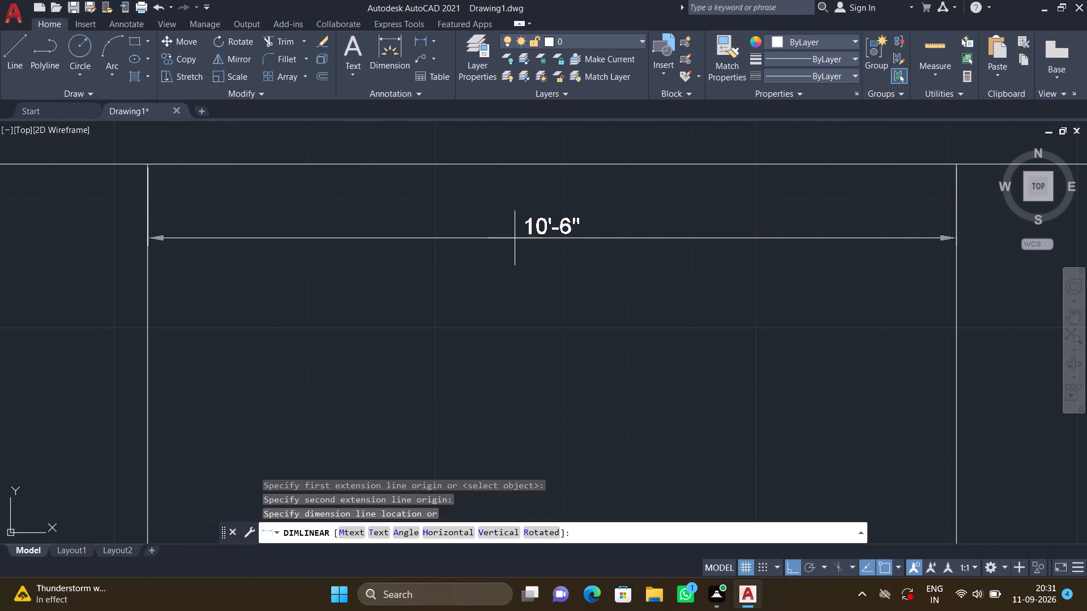
key(Escape)
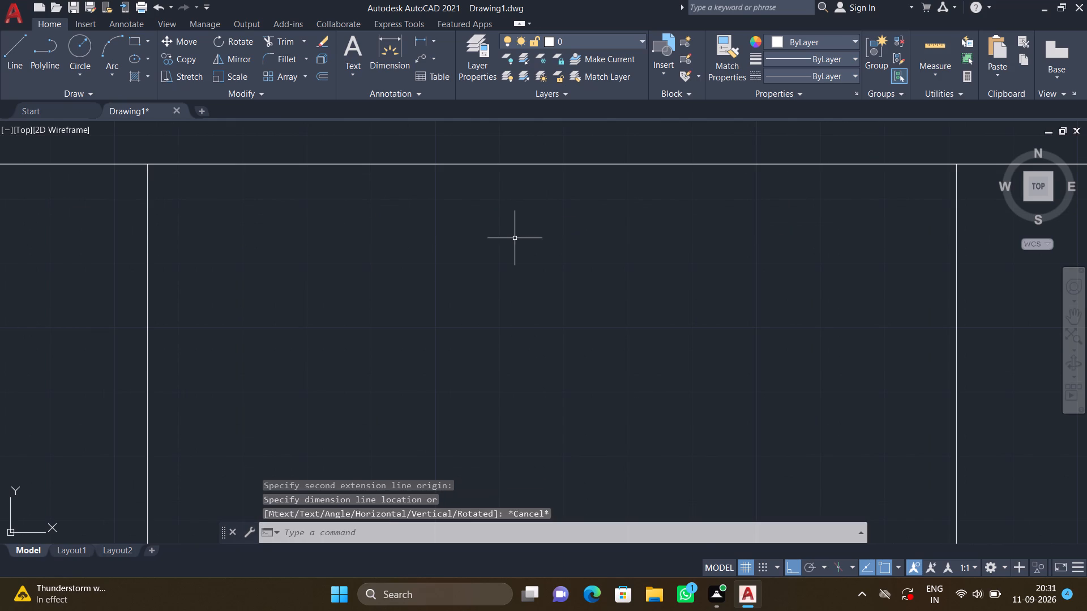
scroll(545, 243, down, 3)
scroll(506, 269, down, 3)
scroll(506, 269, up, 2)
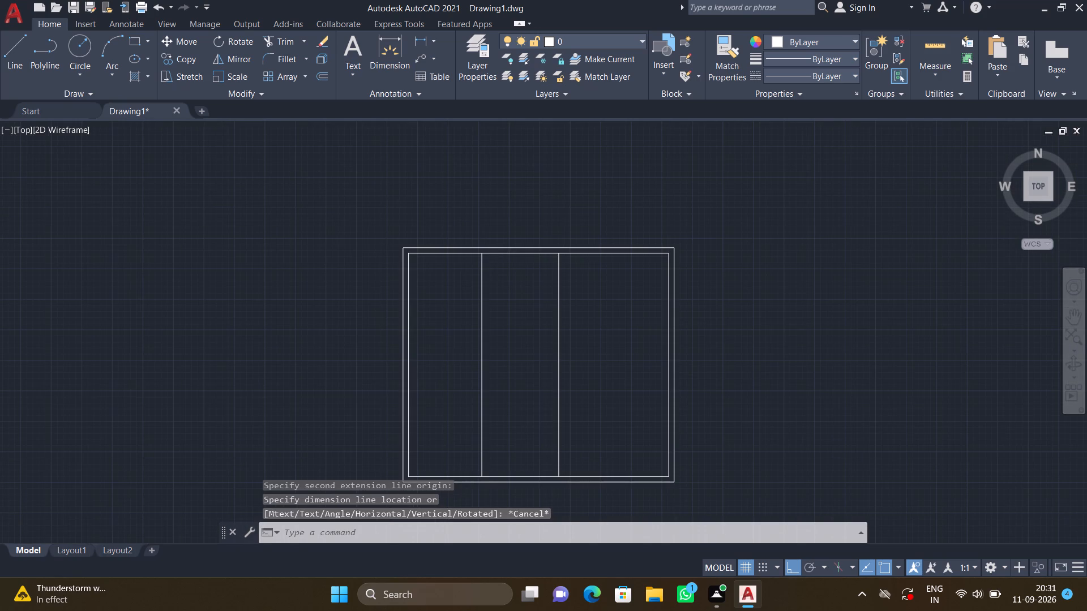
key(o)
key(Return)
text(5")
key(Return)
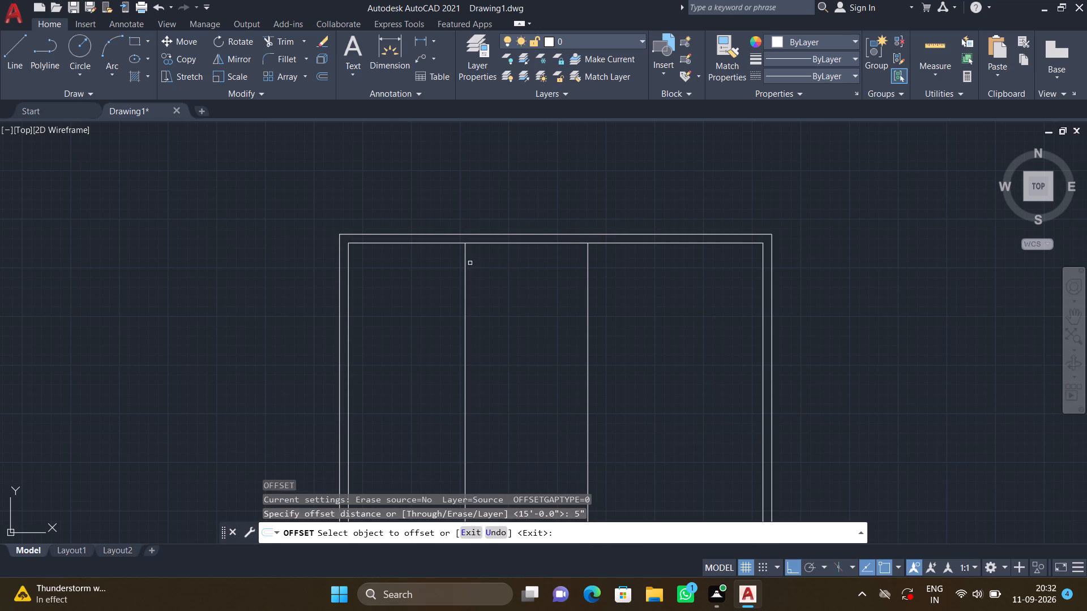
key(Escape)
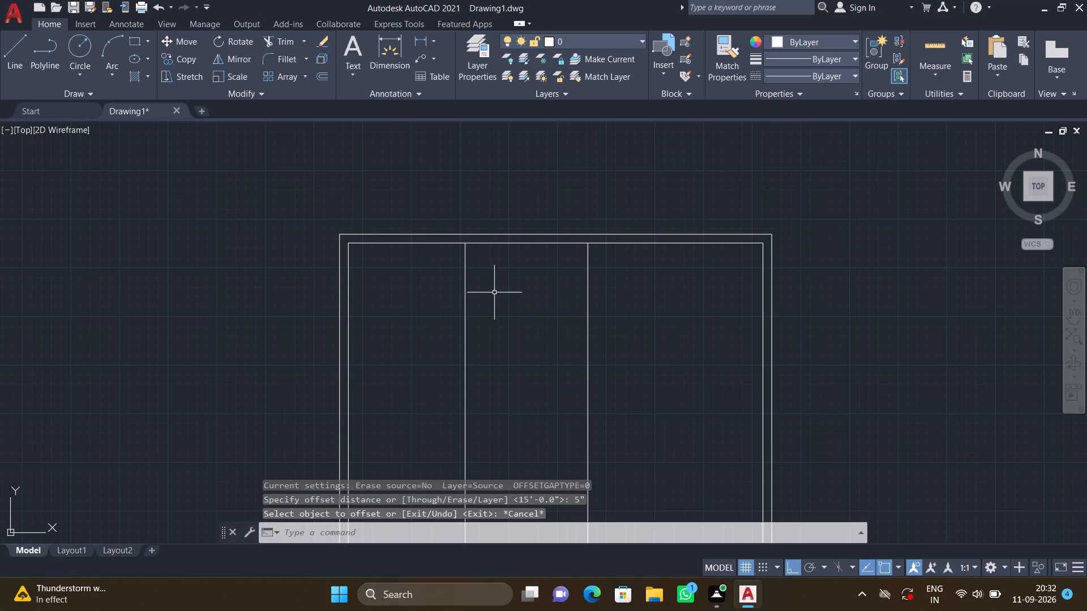
Offset both interior vertical lines 6" toward each other, into the middle room, to give the partition walls thickness.
key(o)
key(Return)
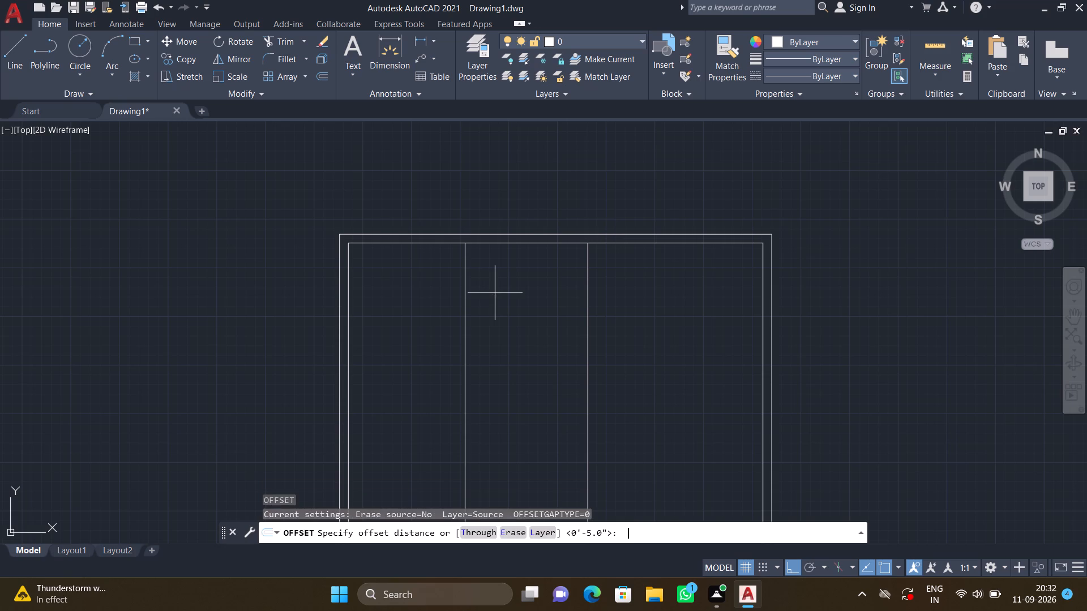
text(6")
key(Return)
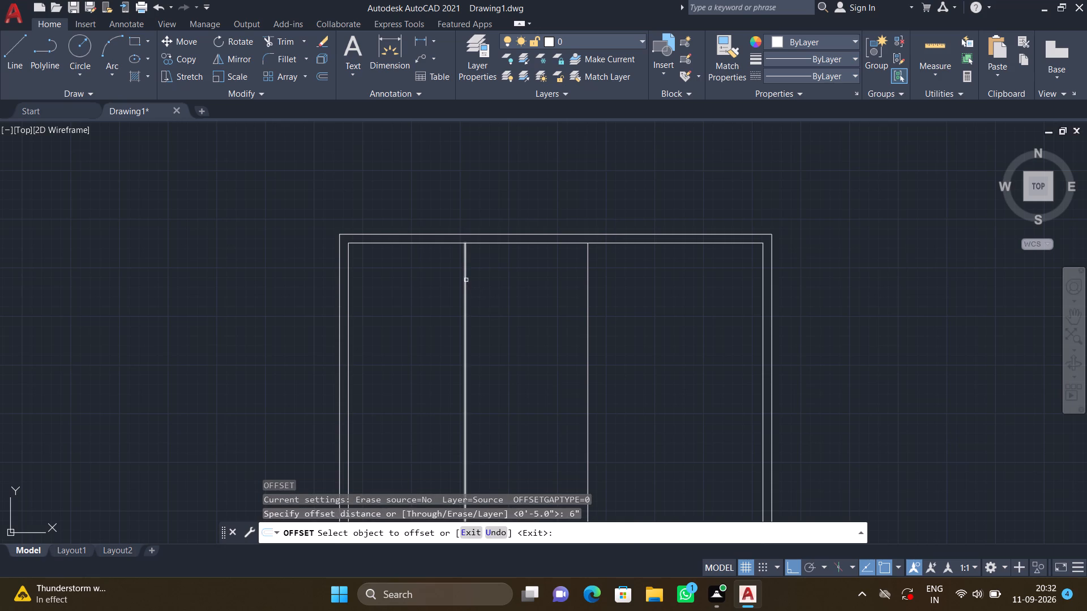
click(466, 279)
click(482, 279)
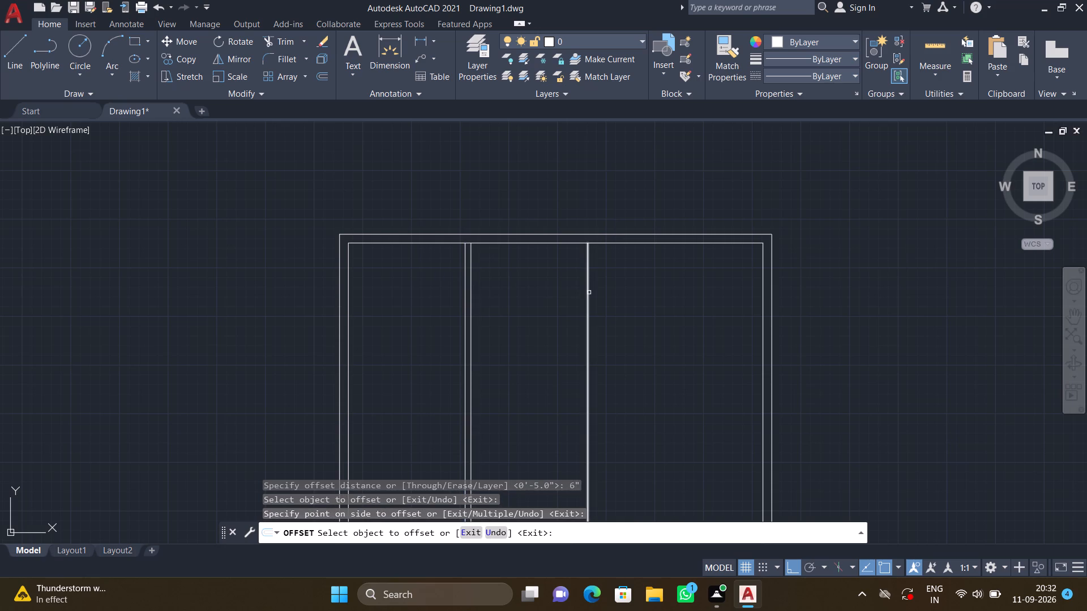
click(589, 292)
click(577, 291)
key(Return)
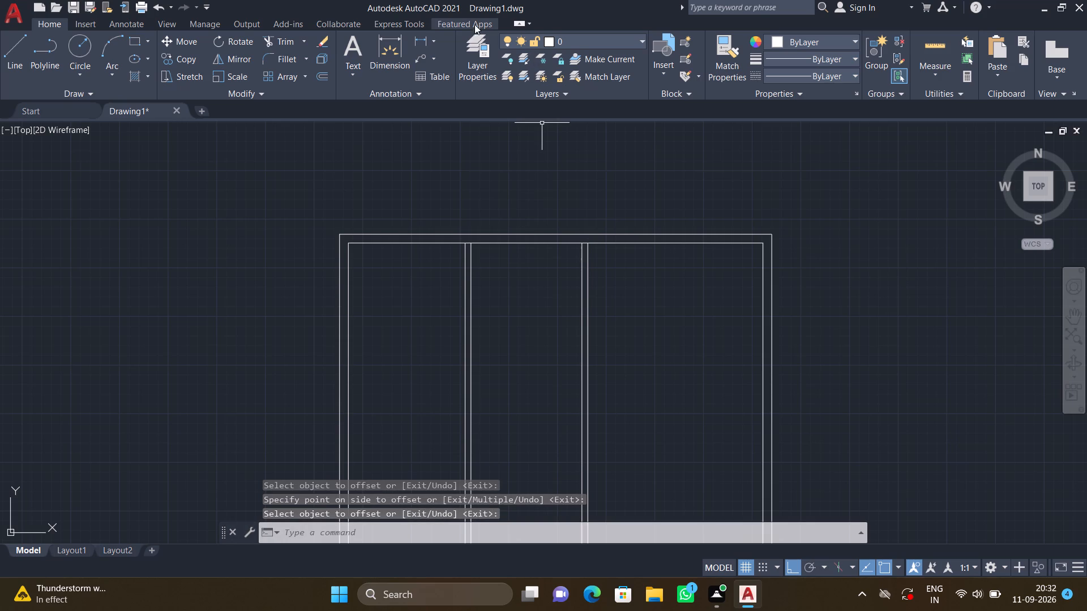
Measure the clear width of the middle room between the facing partition lines with a linear dimension.
scroll(460, 57, down, 1)
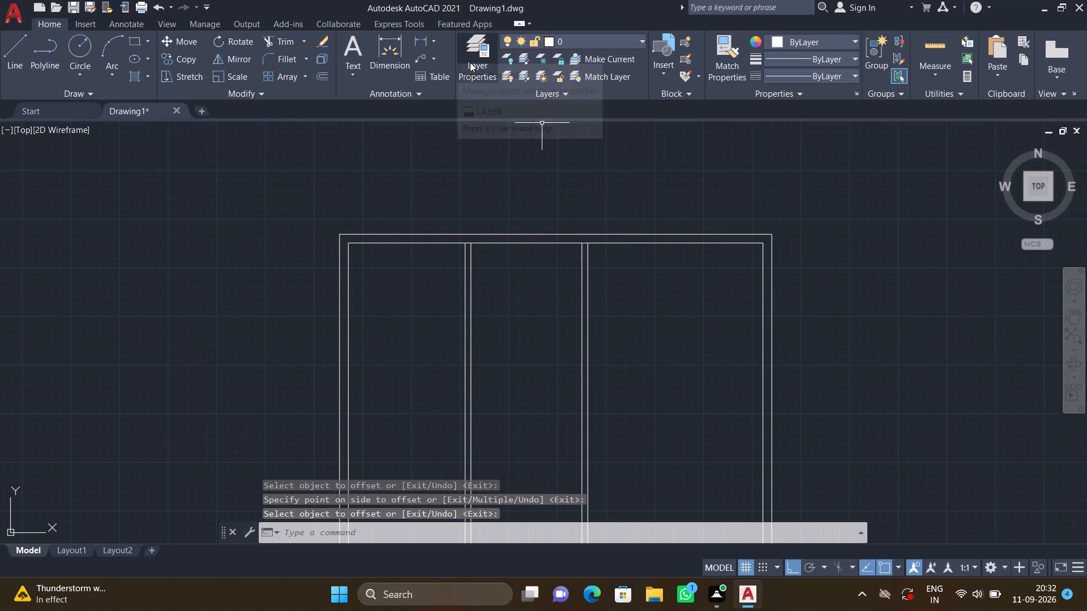
click(435, 38)
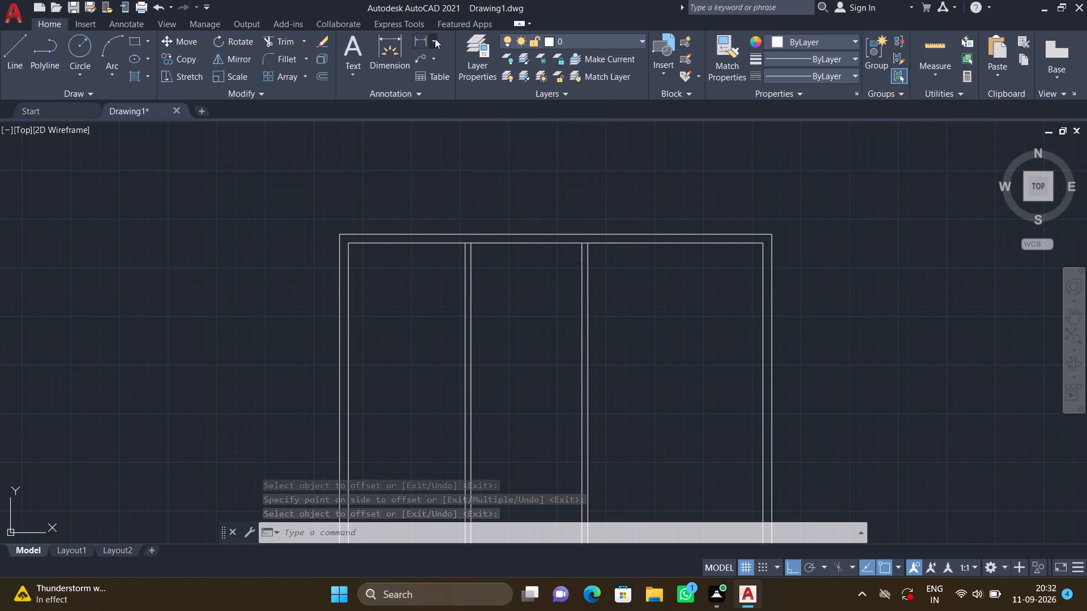
click(444, 70)
scroll(469, 295, up, 1)
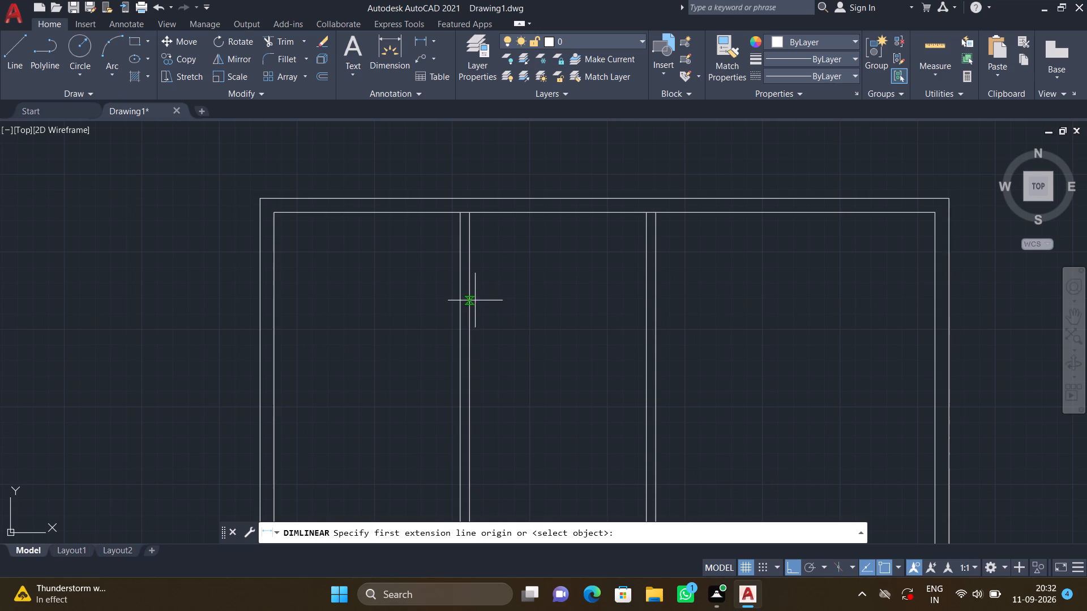
click(465, 212)
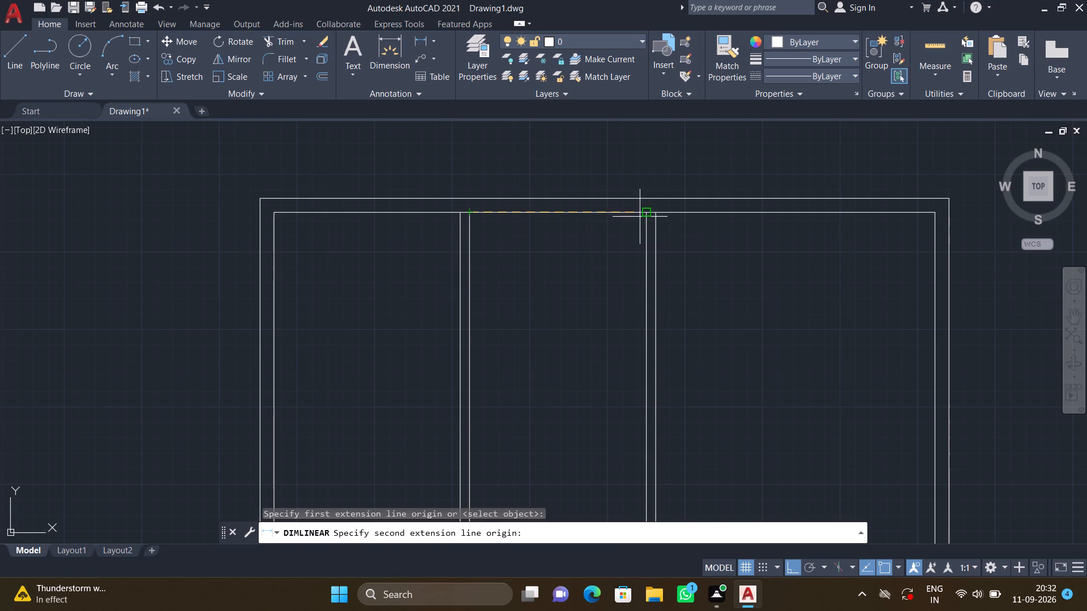
click(644, 215)
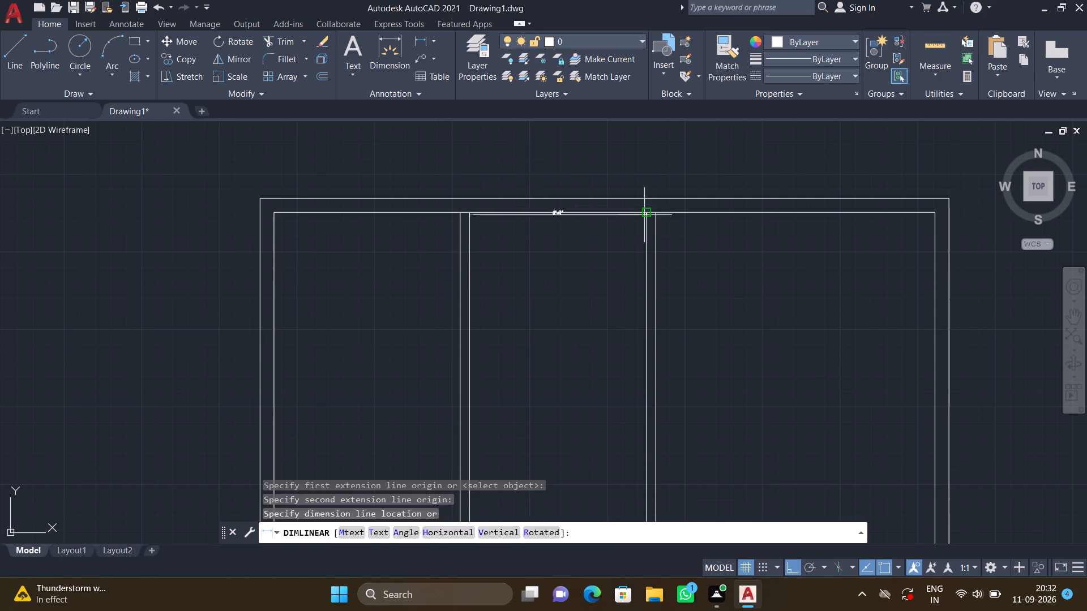
scroll(555, 223, up, 4)
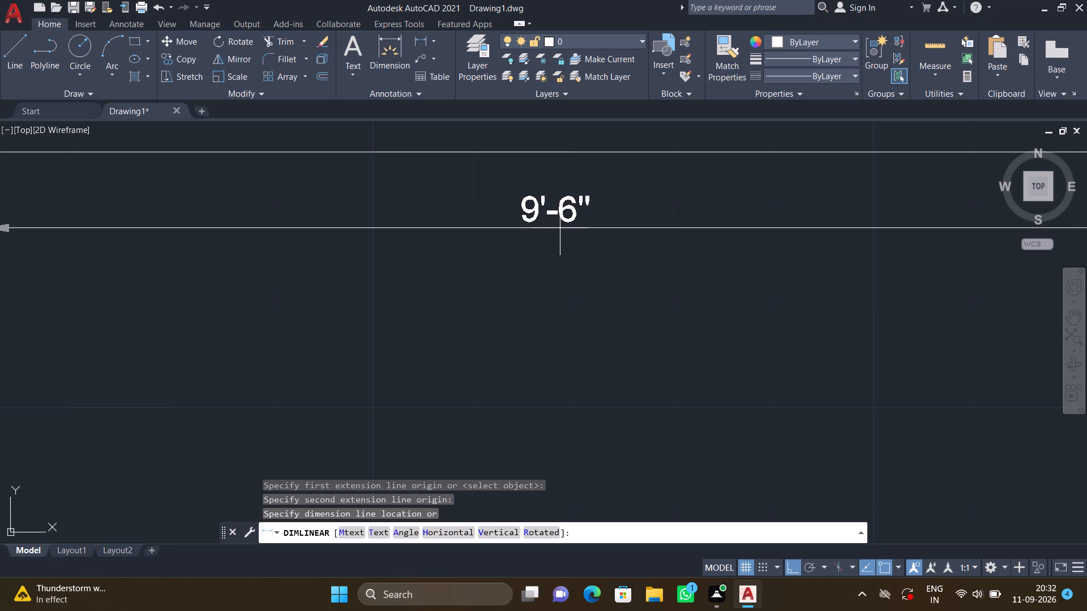
key(Return)
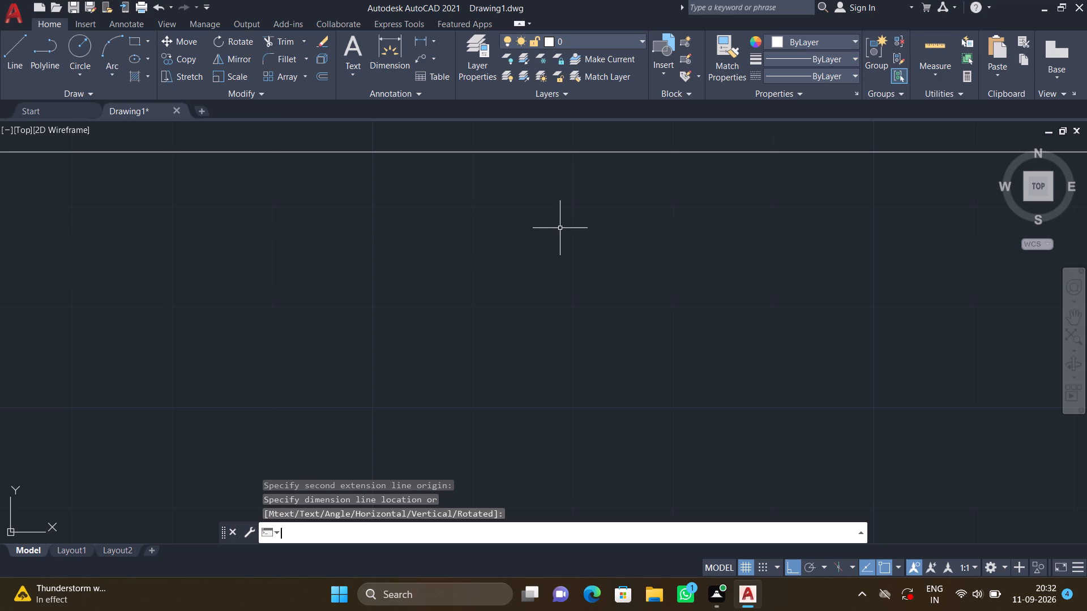
Offset the top line of the inner rectangle 10'6" downward, into the interior.
scroll(560, 228, down, 5)
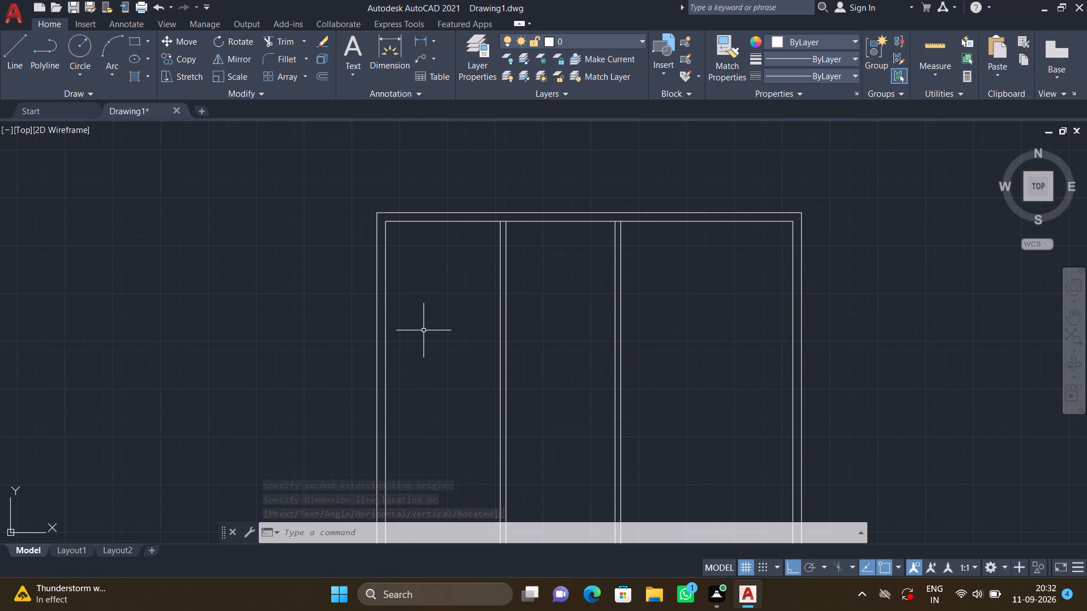
key(o)
key(Return)
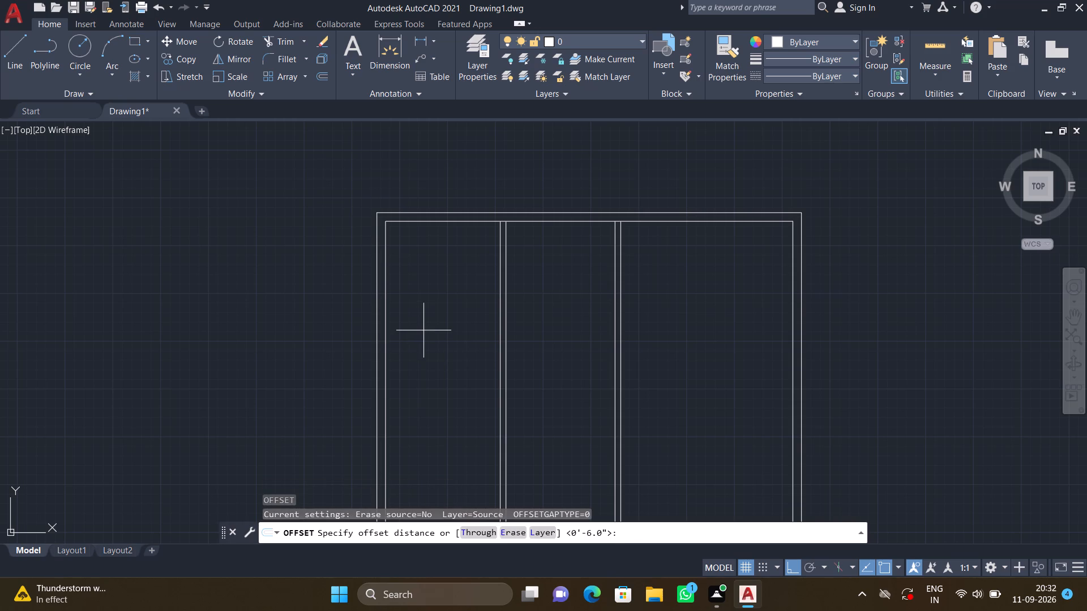
text(10')
text(6")
key(Return)
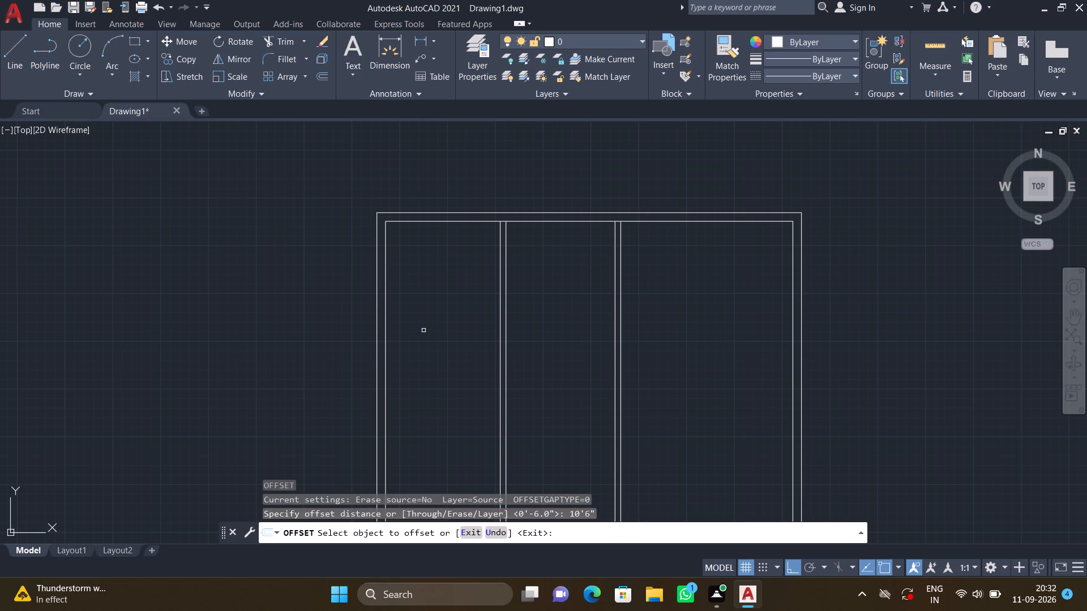
click(416, 220)
click(446, 296)
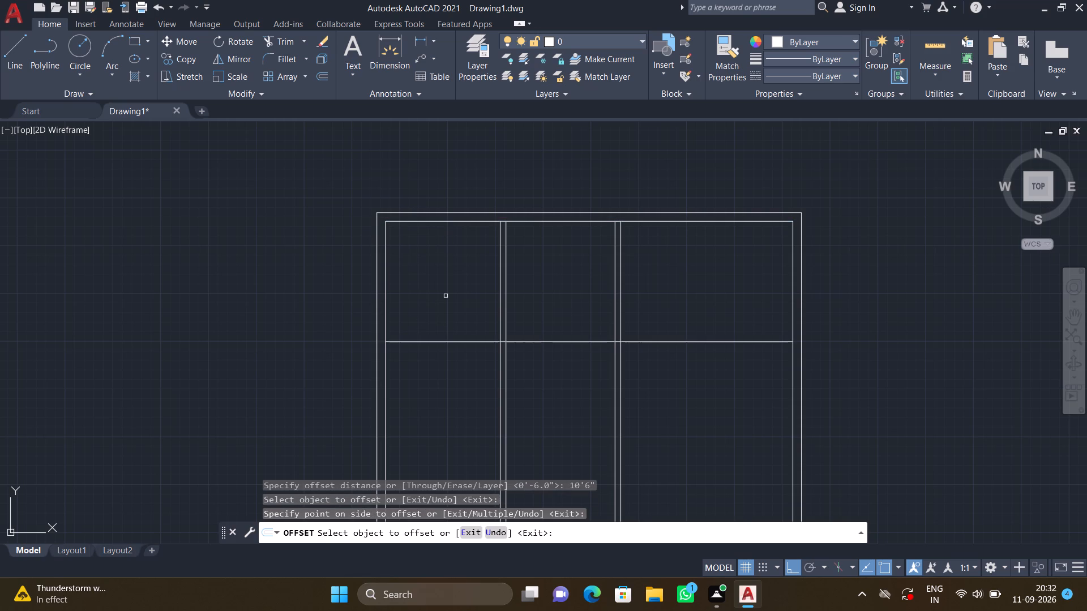
key(Return)
Trim away the interior horizontal line's portions across the middle room and inside the left partition wall.
scroll(461, 369, down, 3)
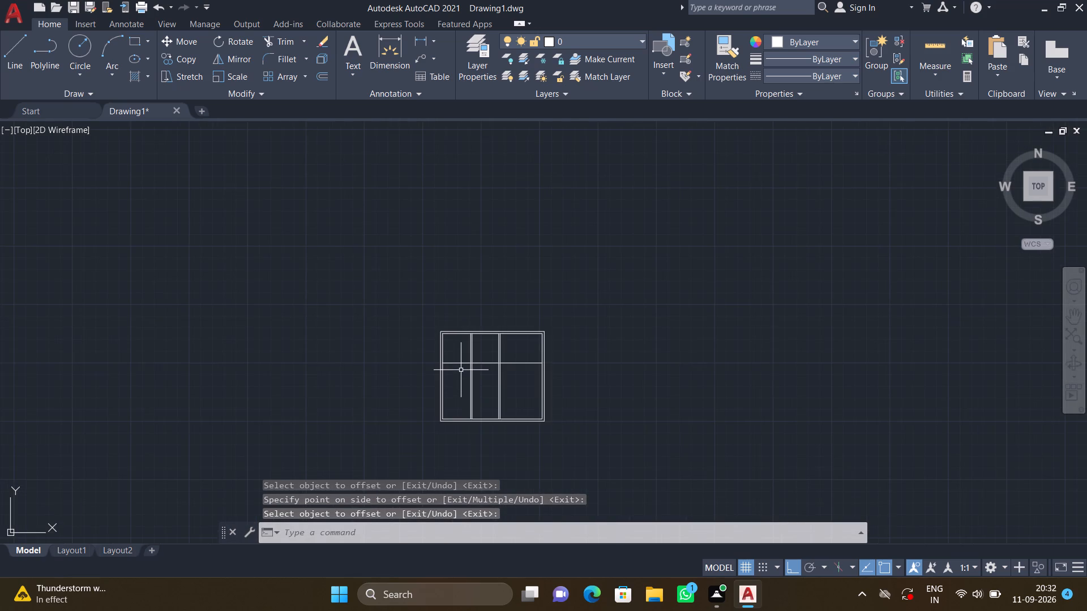
scroll(461, 369, up, 3)
middle_drag(452, 356, 432, 252)
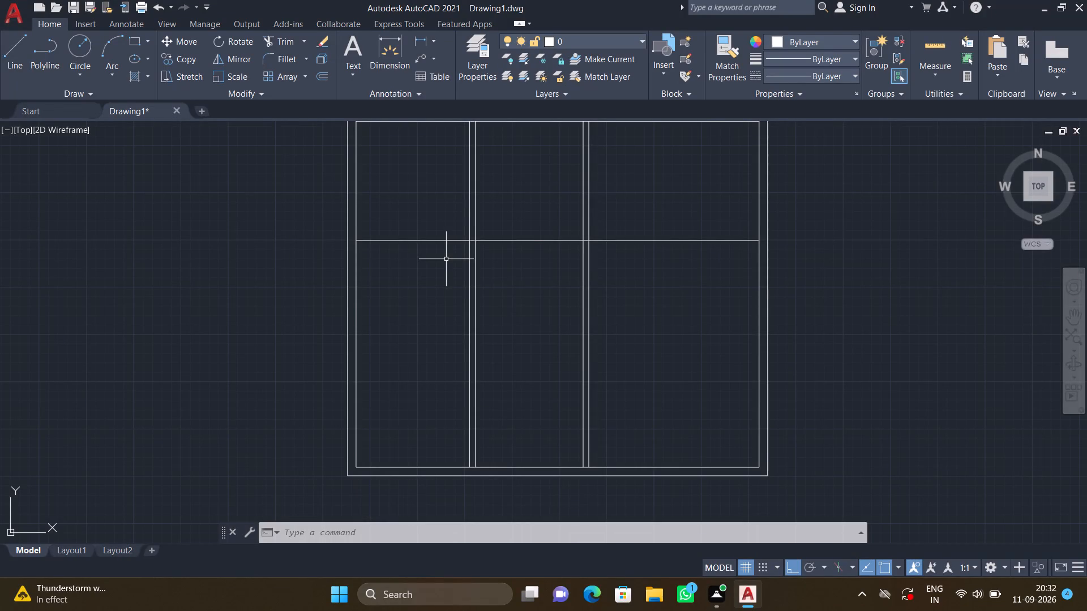
scroll(505, 239, down, 1)
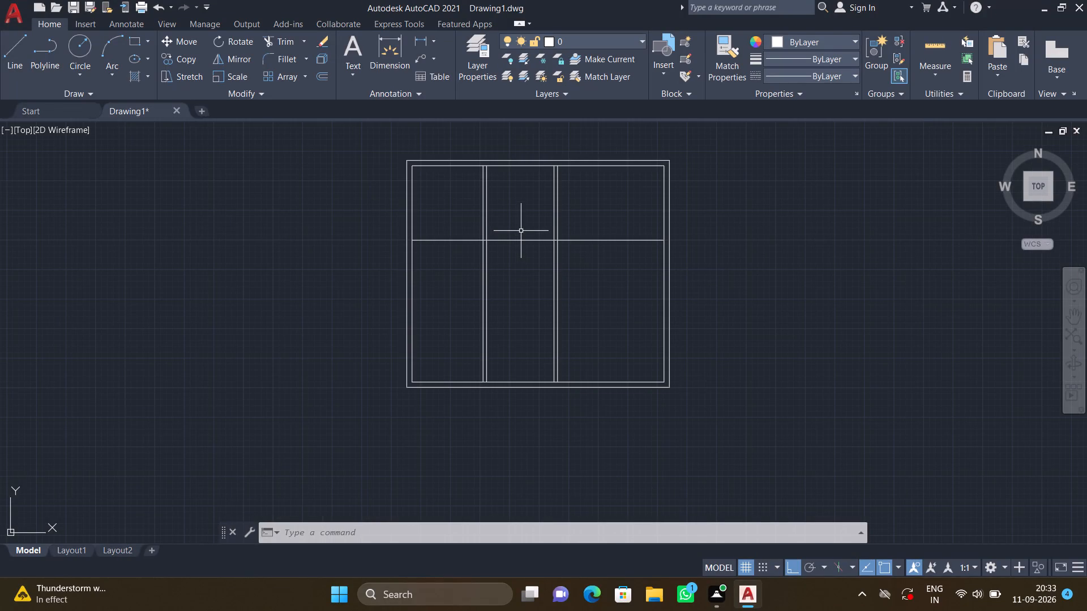
text(TR)
key(Return)
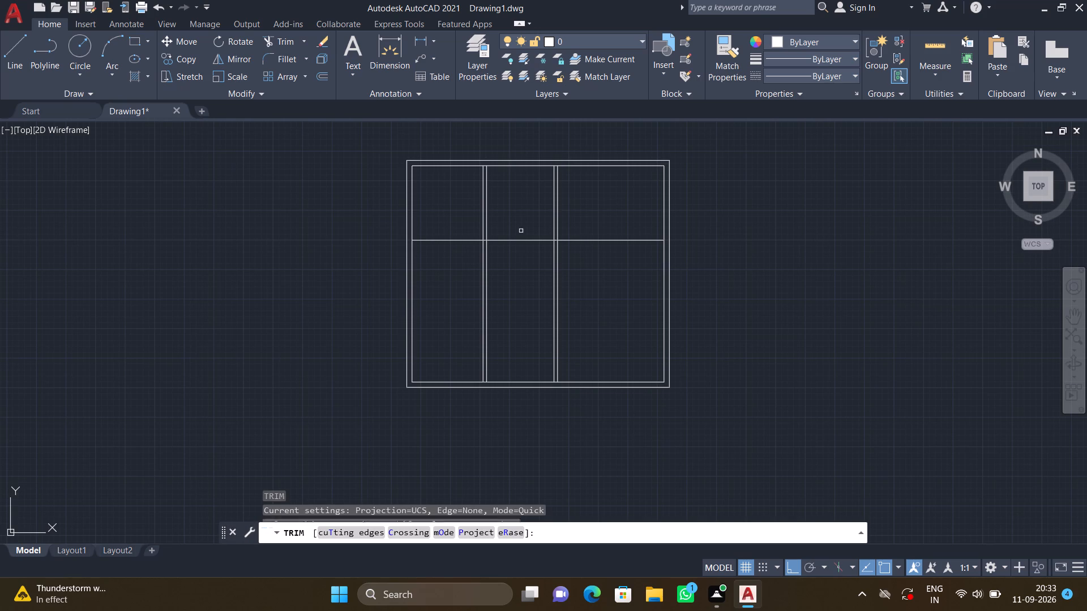
click(522, 222)
click(528, 259)
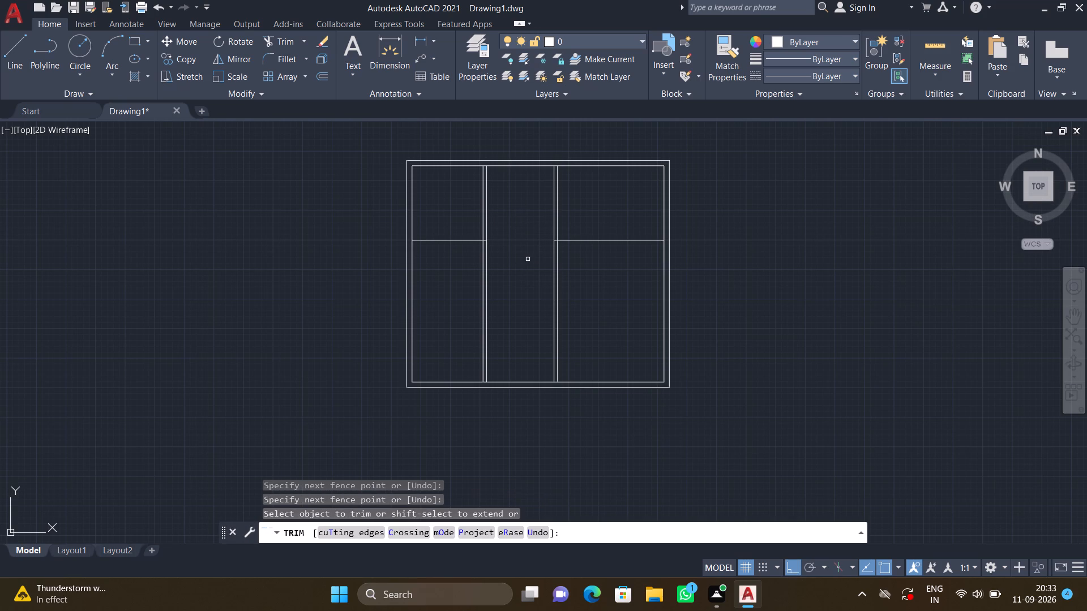
scroll(528, 259, up, 2)
scroll(460, 213, up, 2)
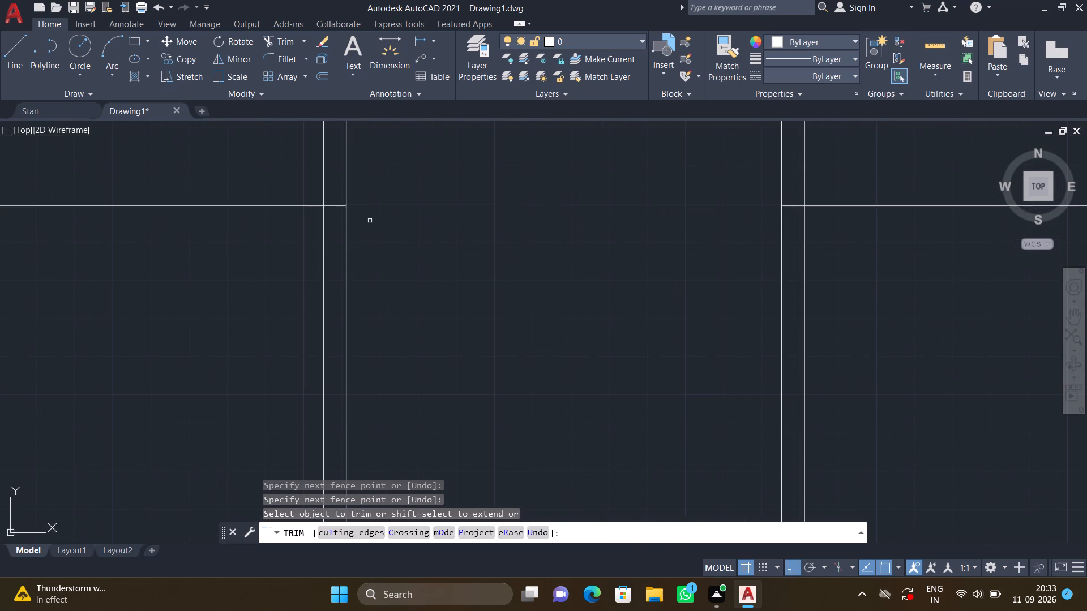
click(332, 196)
click(335, 222)
Trim away the interior horizontal line's portions inside the right partition wall and across the right room.
scroll(805, 231, up, 1)
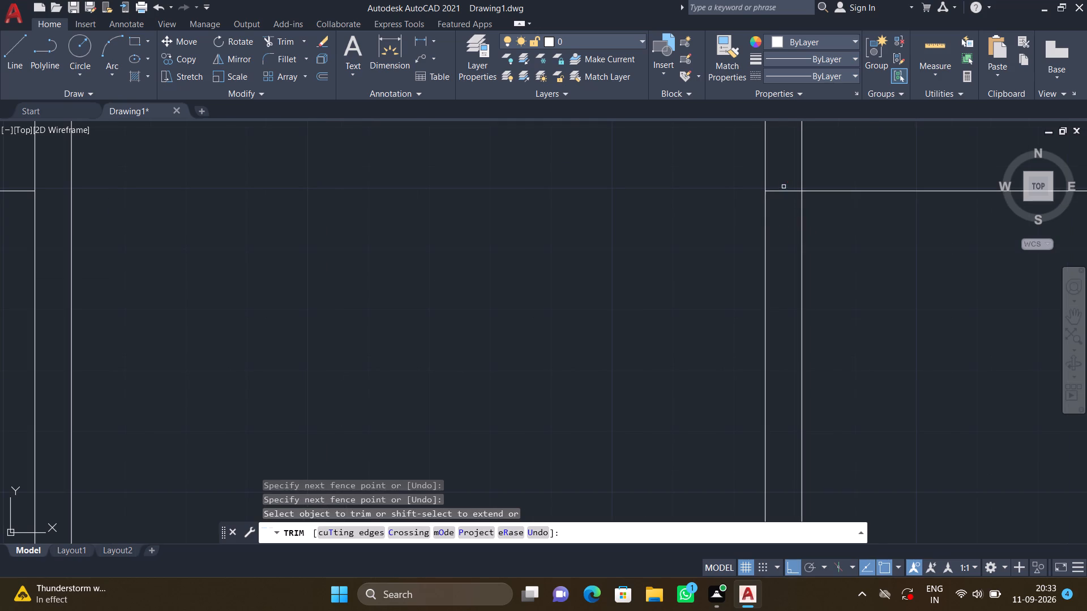
click(784, 187)
click(784, 213)
click(871, 186)
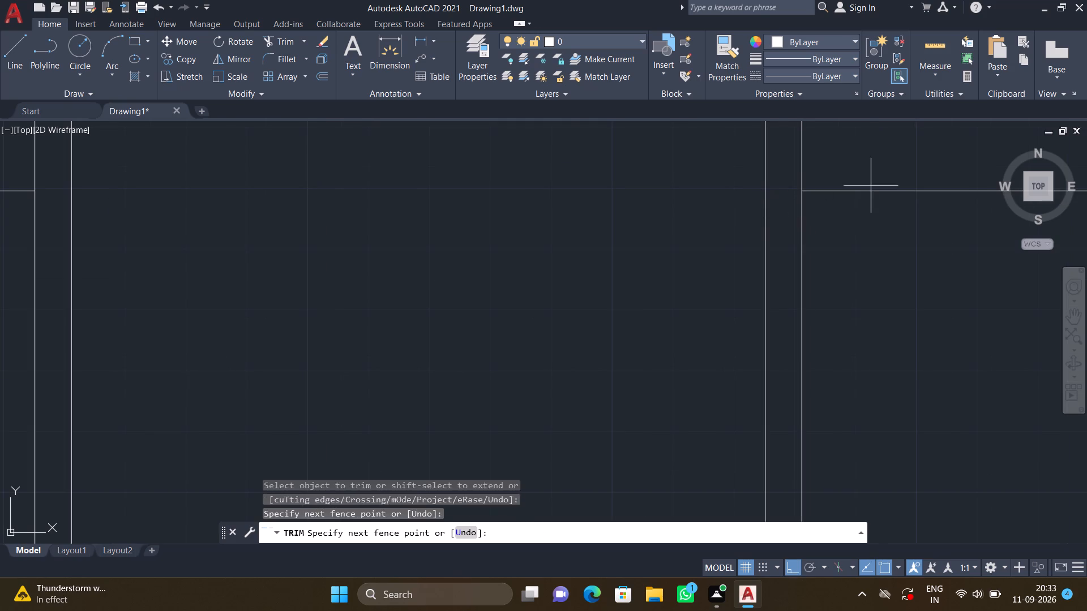
click(878, 214)
key(Return)
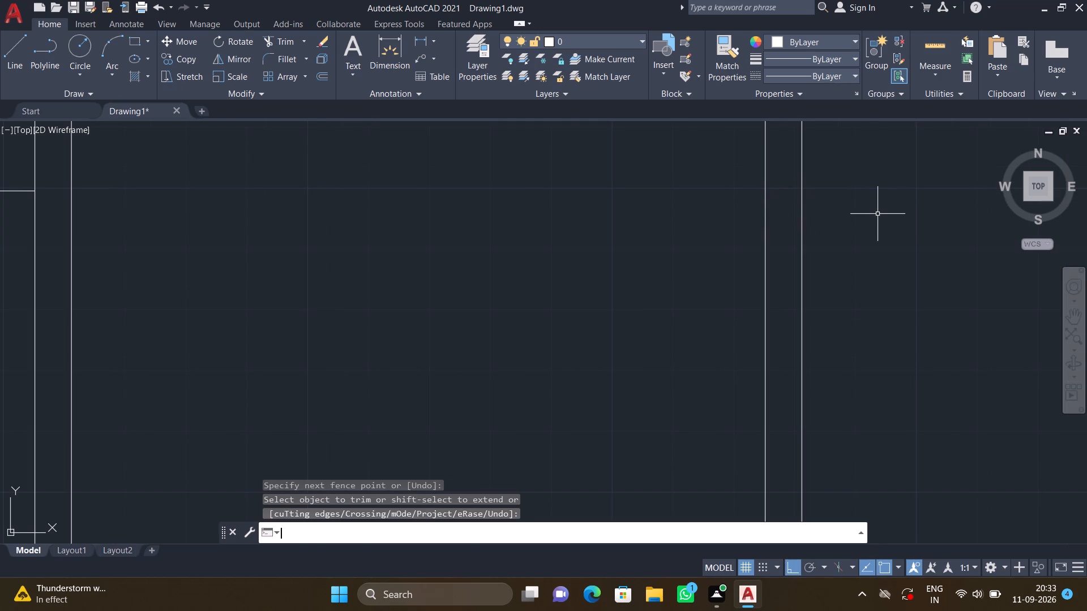
scroll(878, 214, down, 3)
scroll(588, 169, down, 4)
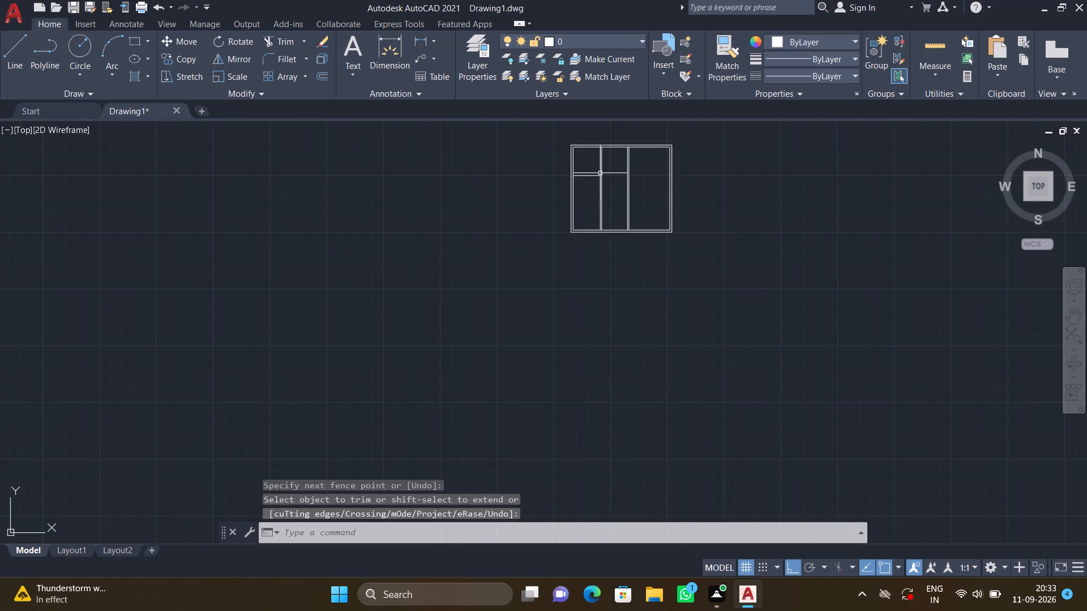
Offset the top line of the inner rectangle 15' downward, into the interior.
middle_drag(607, 174, 610, 287)
scroll(615, 276, up, 4)
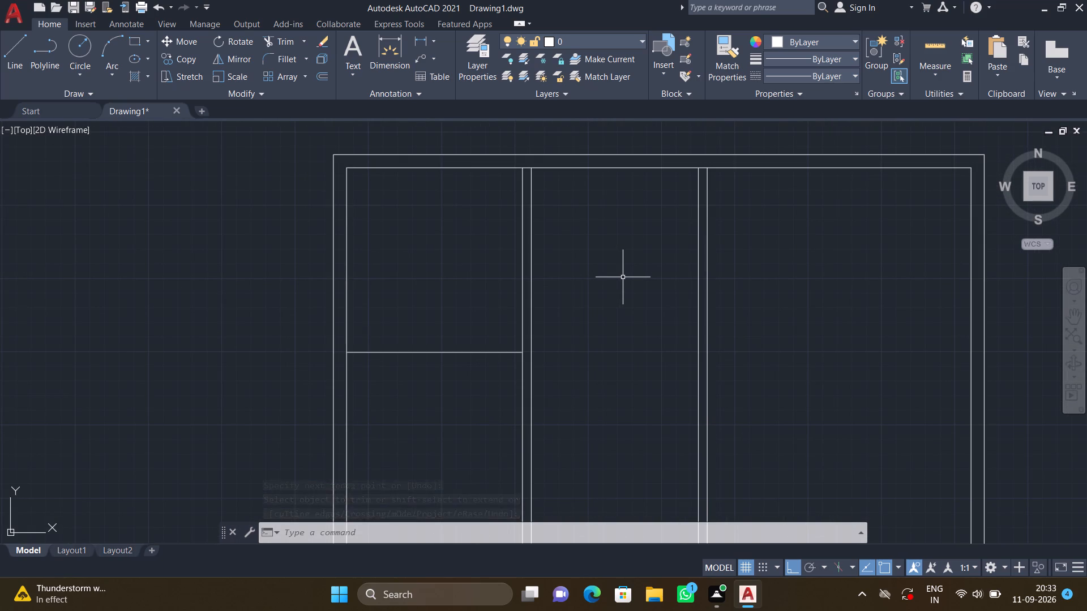
key(o)
key(Return)
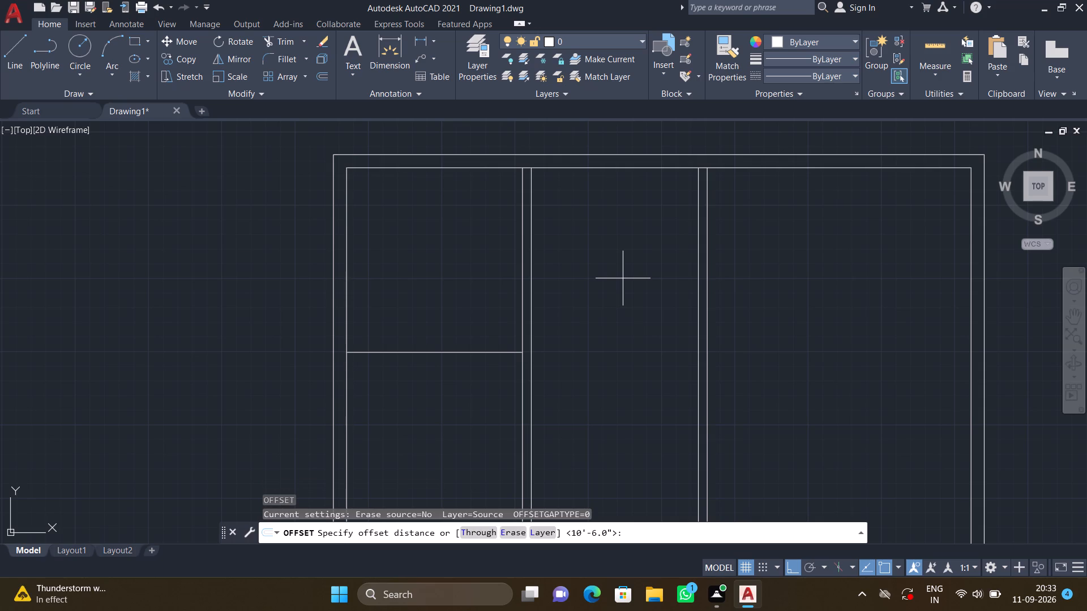
text(15')
key(Return)
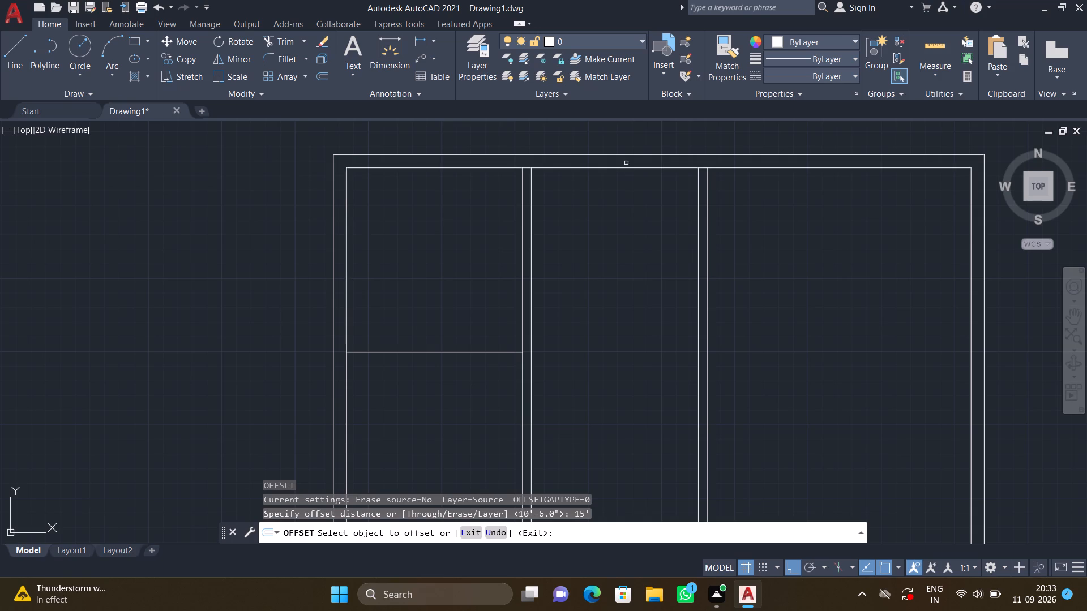
click(628, 169)
click(631, 368)
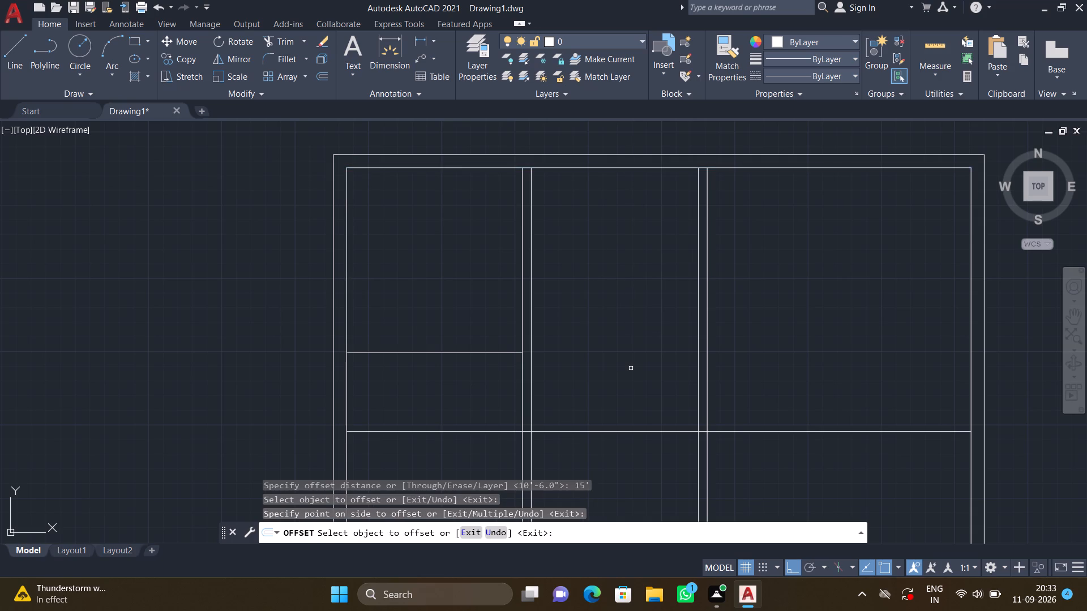
key(Return)
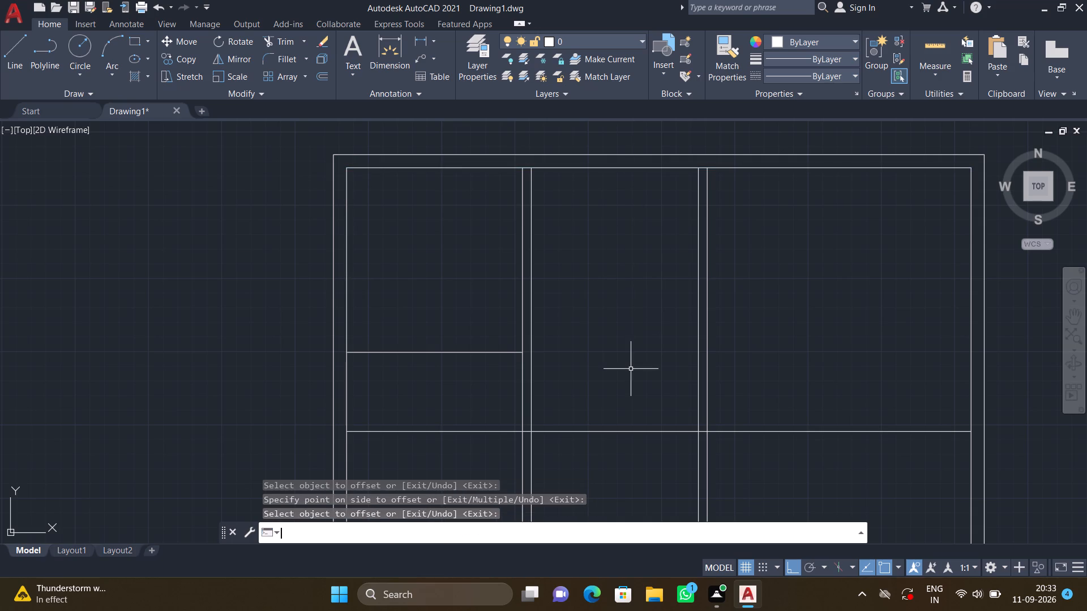
Trim away the new horizontal line's portion across the left room, up to the left partition wall.
scroll(631, 369, down, 3)
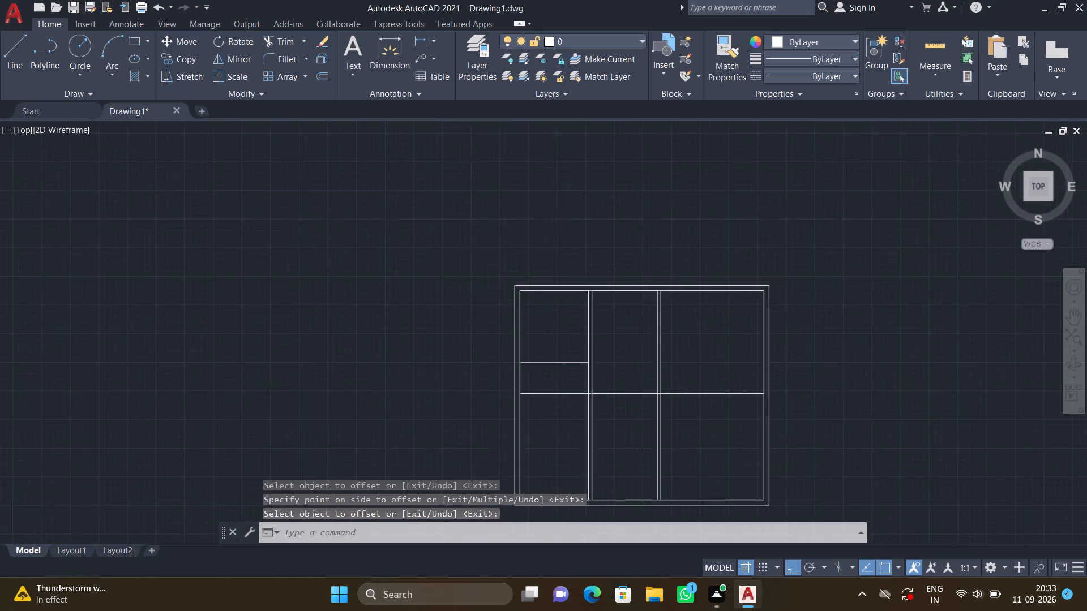
scroll(605, 398, up, 2)
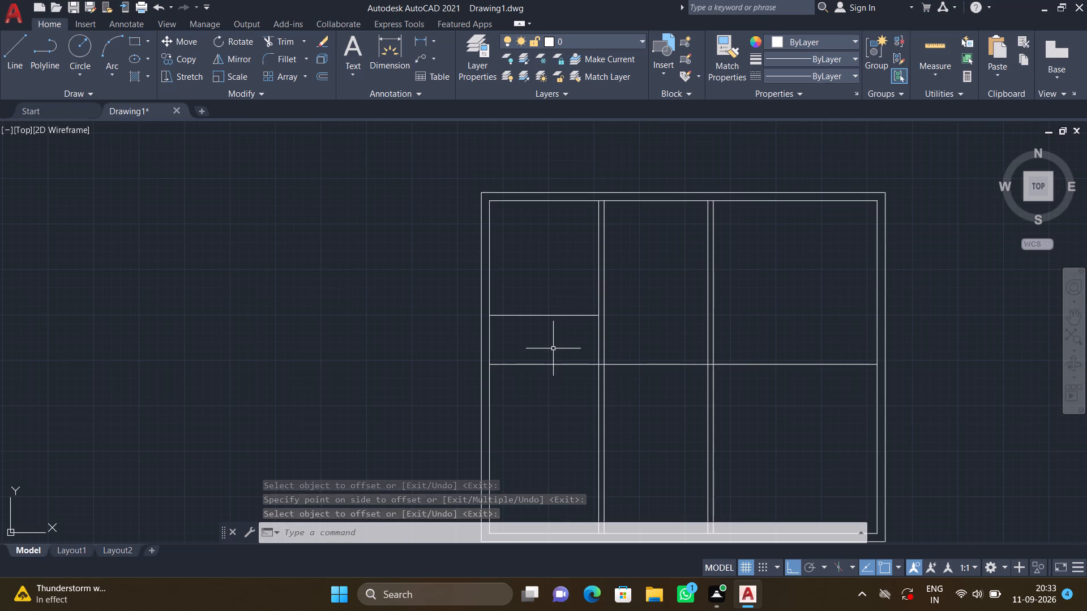
text(TR)
key(Return)
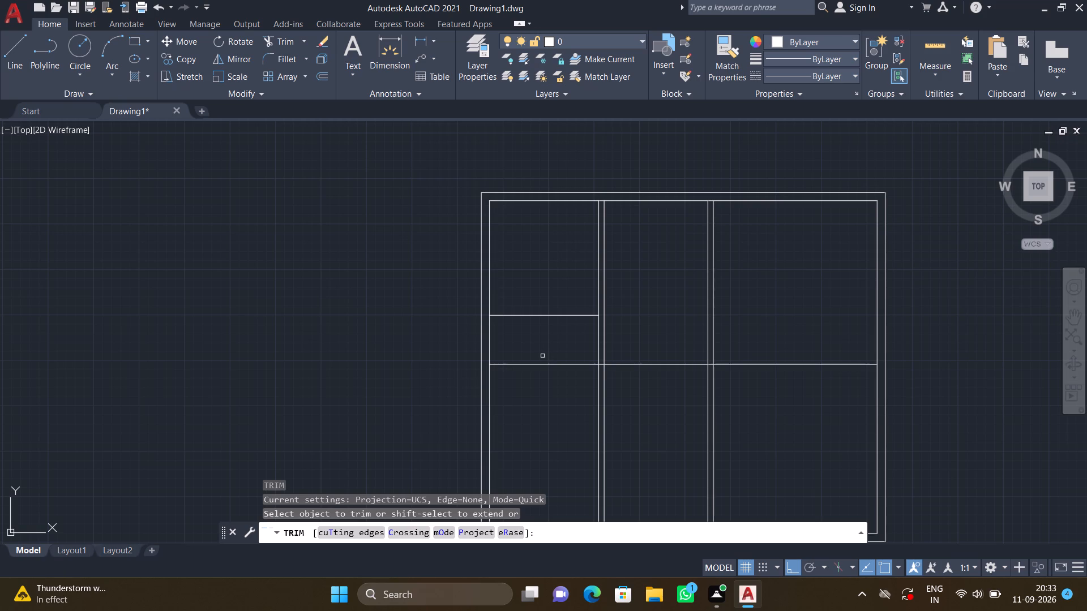
click(541, 354)
click(547, 382)
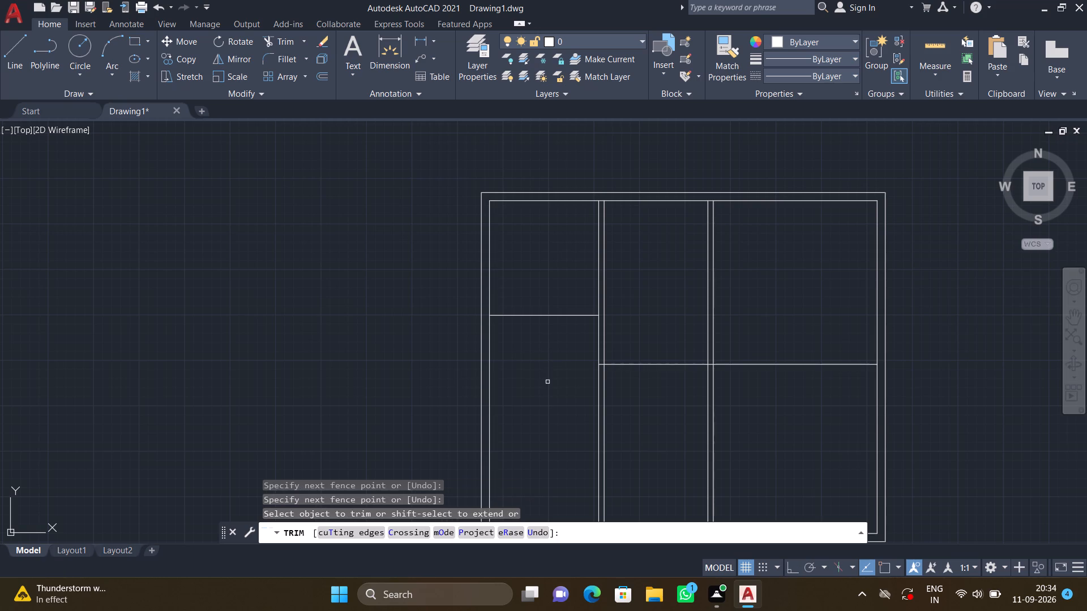
key(Return)
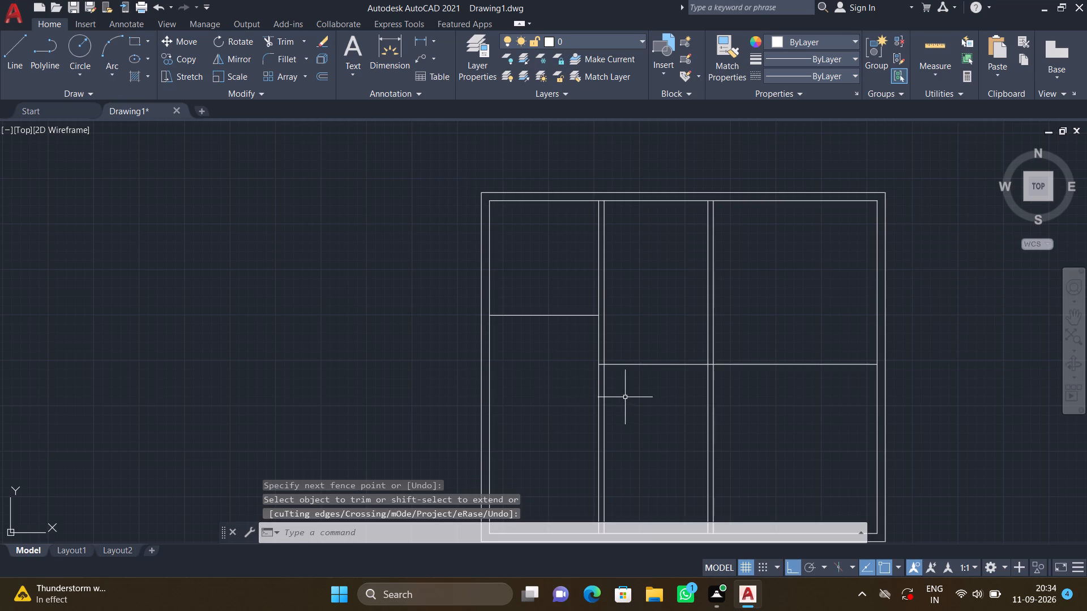
Check the upper-left room's width and height with the Quick measure tool.
scroll(624, 397, up, 2)
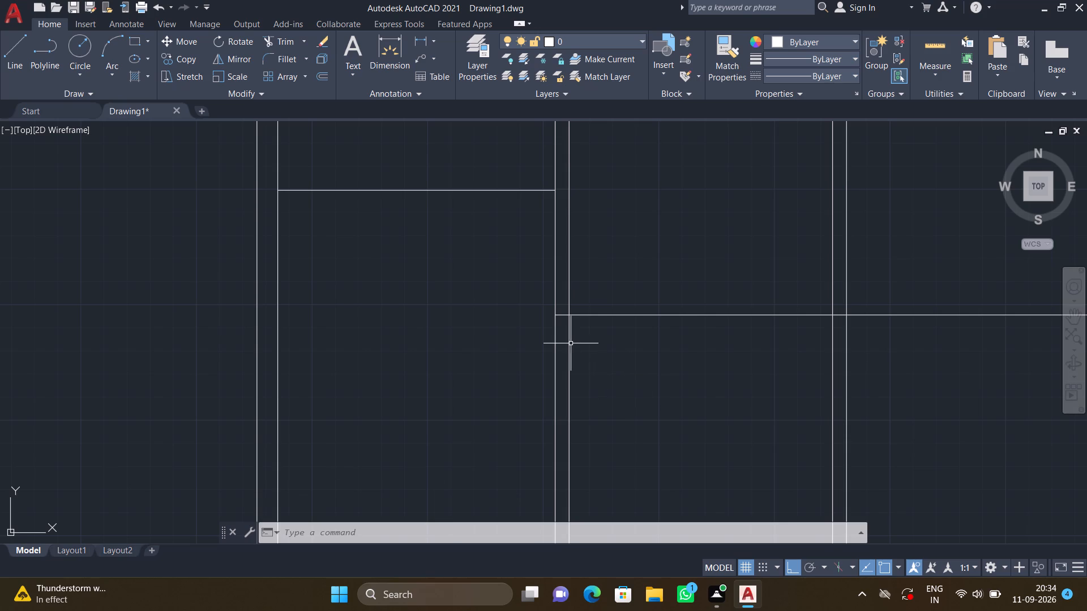
scroll(562, 323, up, 2)
scroll(562, 323, down, 2)
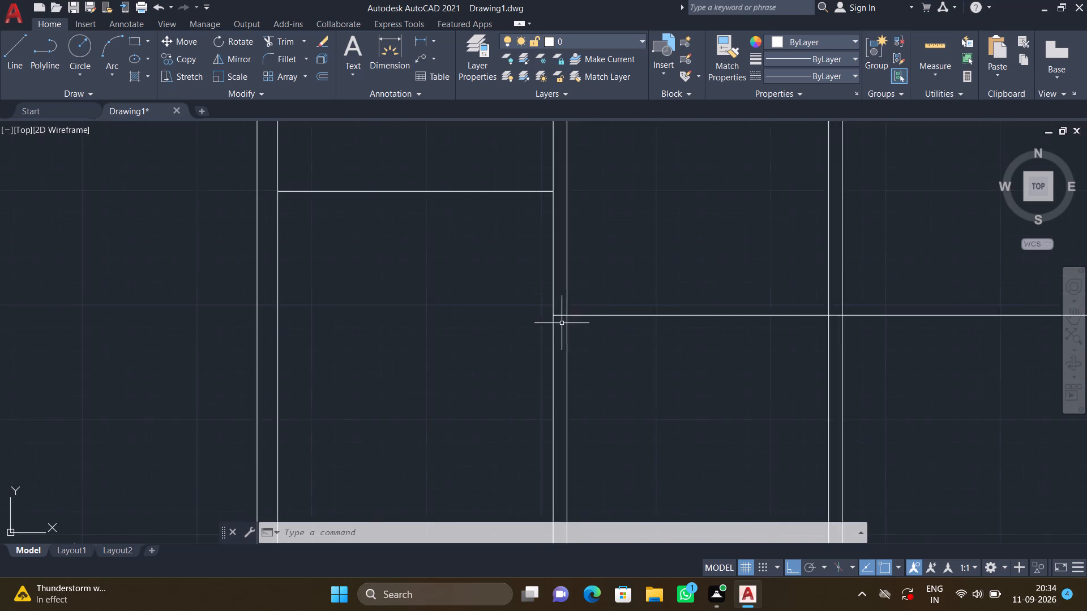
scroll(562, 323, down, 2)
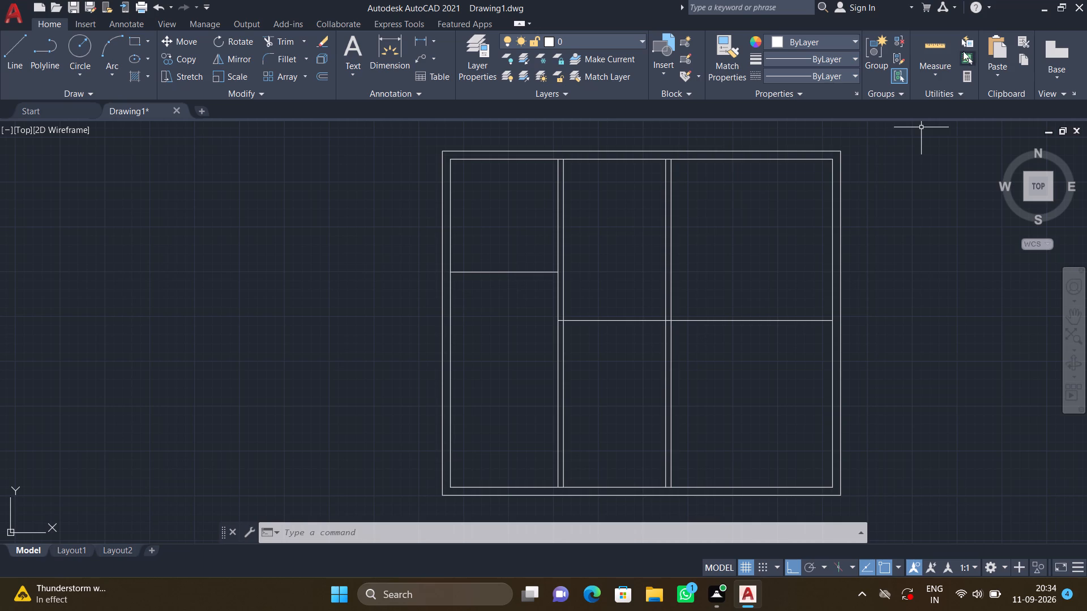
click(936, 72)
click(933, 104)
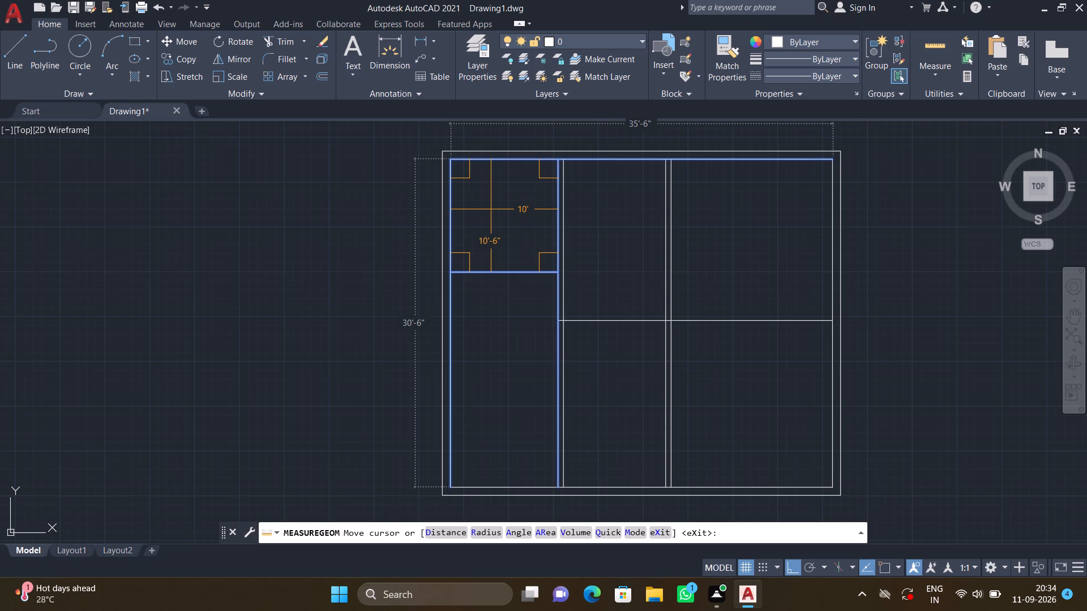
key(Escape)
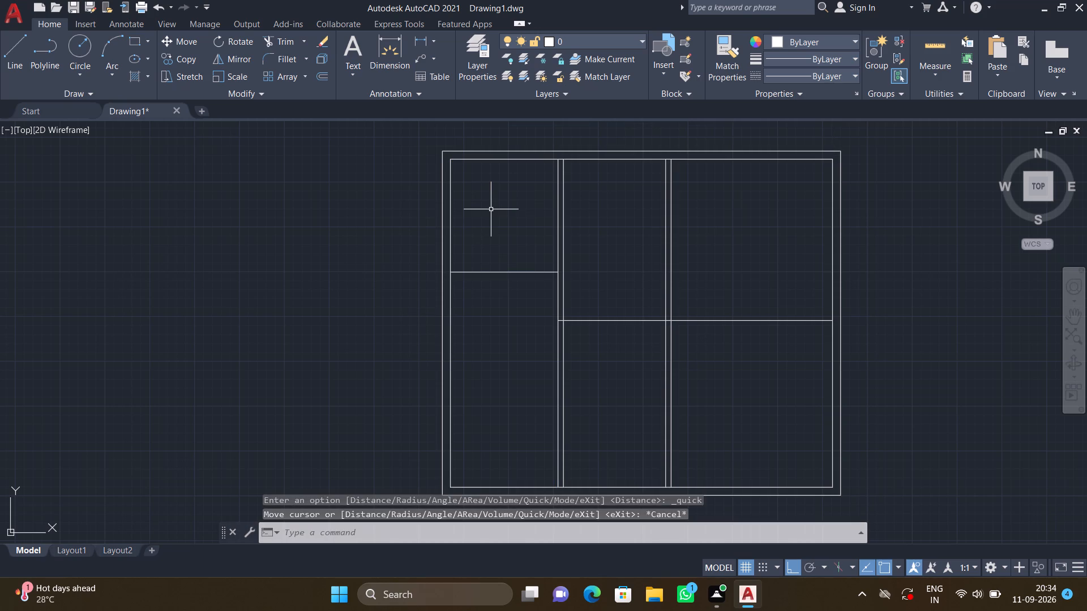
Offset the left room's horizontal line 6" downward to form a partition wall.
key(o)
key(Return)
text(6")
key(Return)
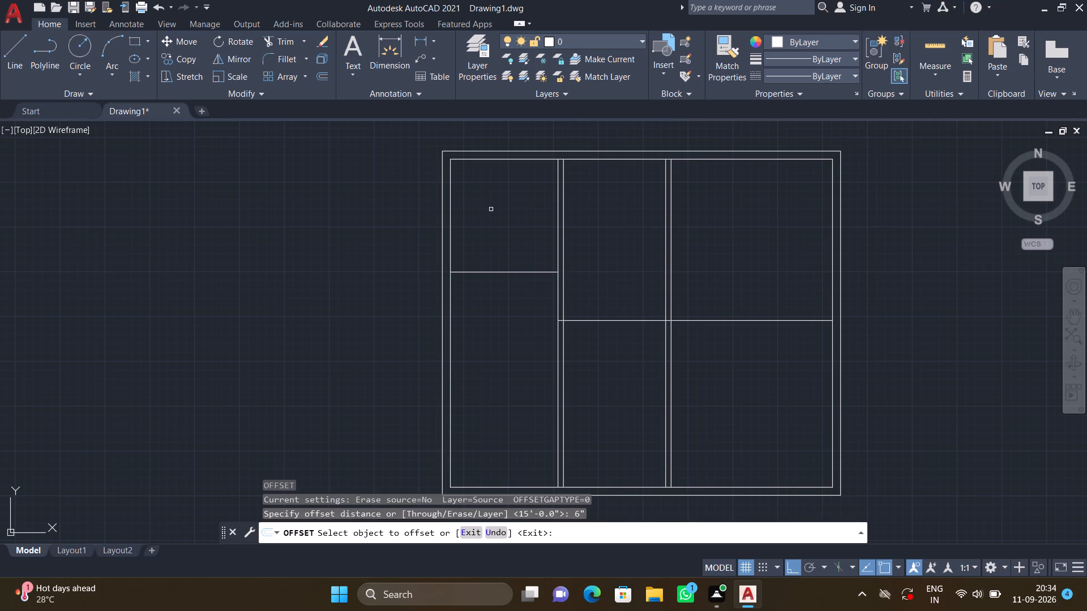
click(489, 273)
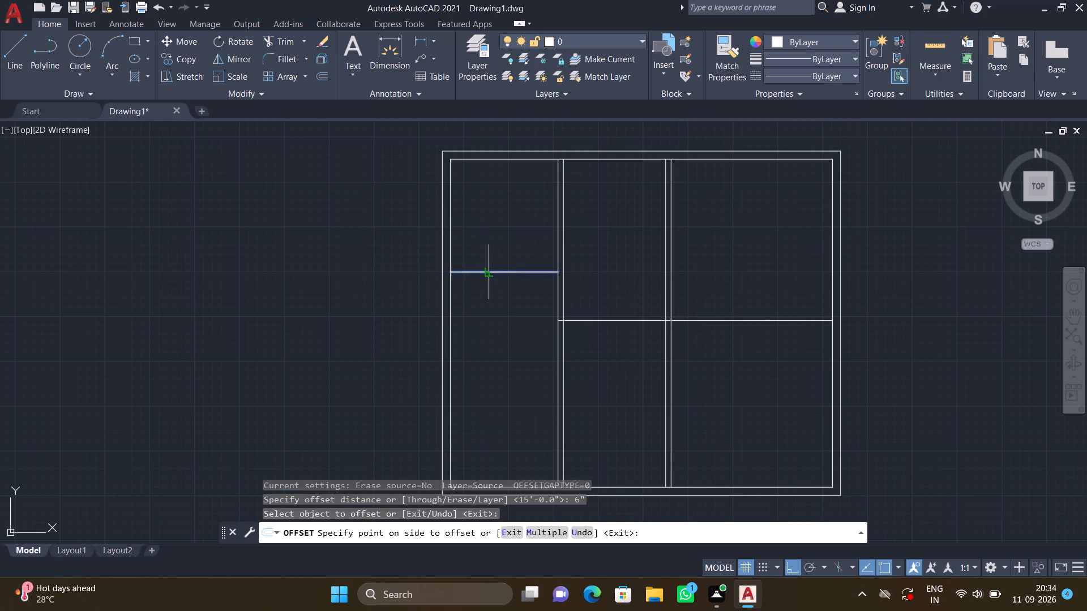
click(497, 307)
key(Return)
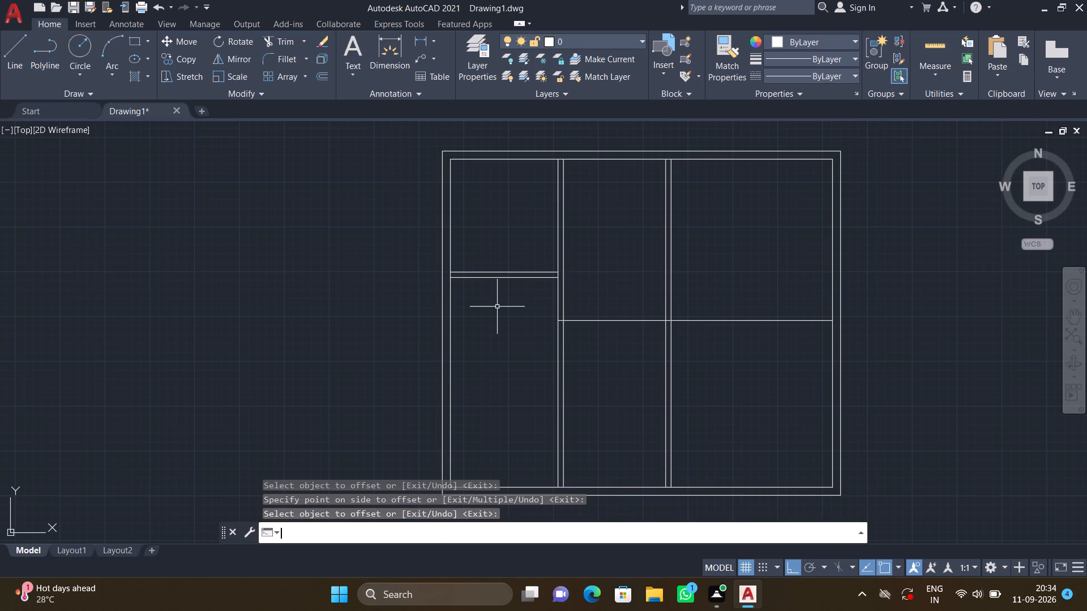
Offset the lower line of the left room's horizontal partition 4' downward.
scroll(497, 308, down, 1)
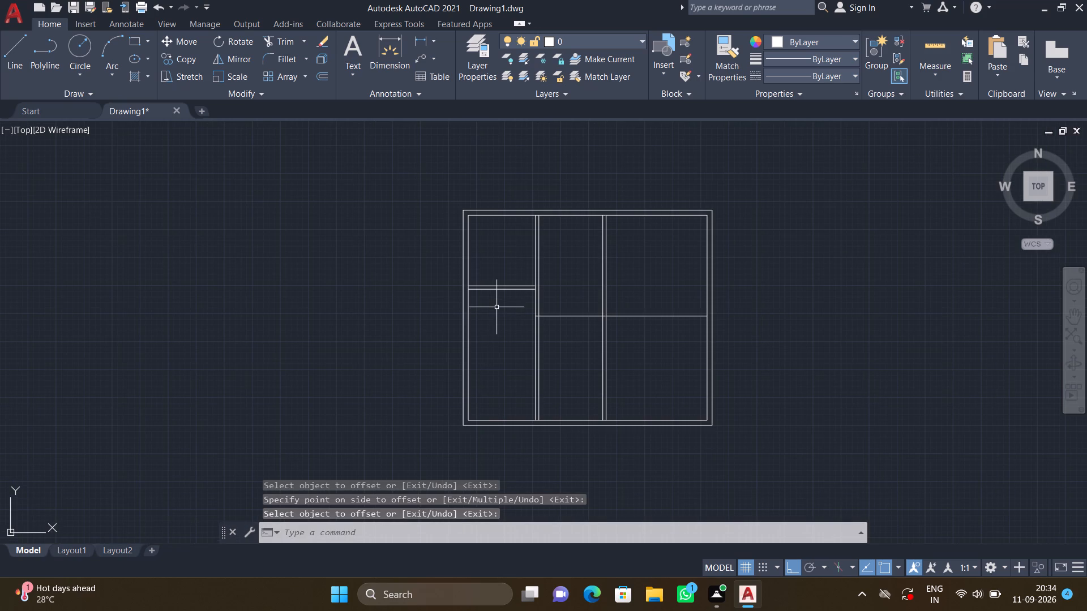
key(o)
key(Return)
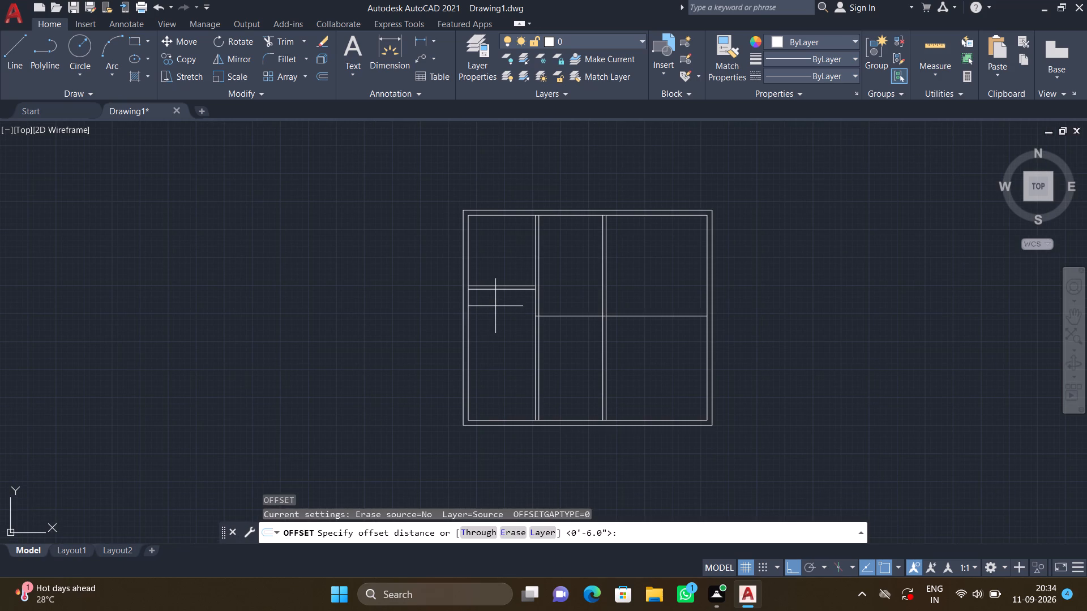
text(4')
key(Return)
scroll(498, 303, up, 2)
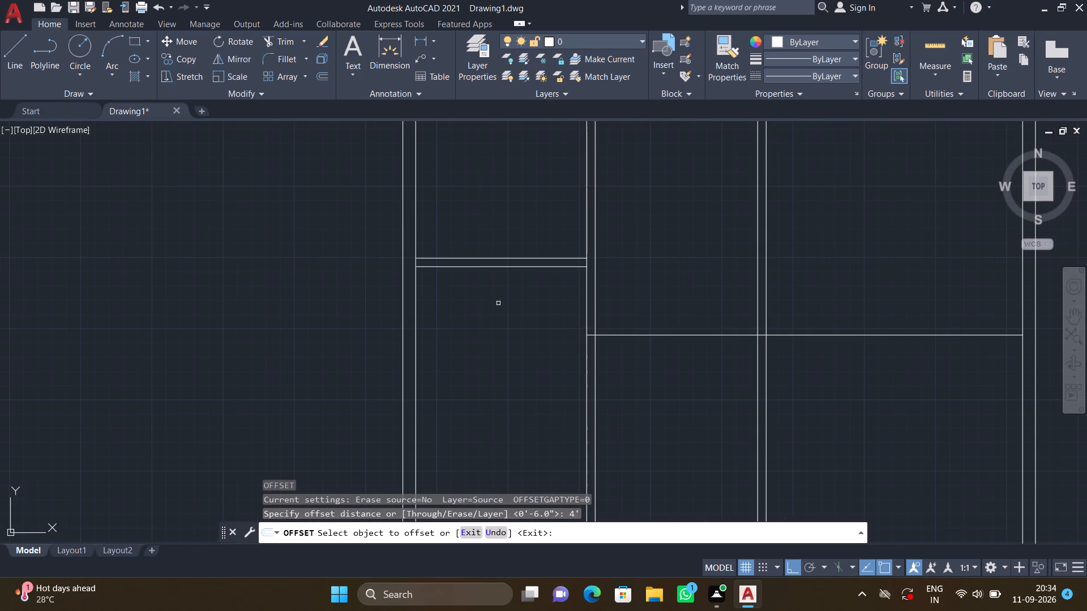
click(483, 266)
click(495, 358)
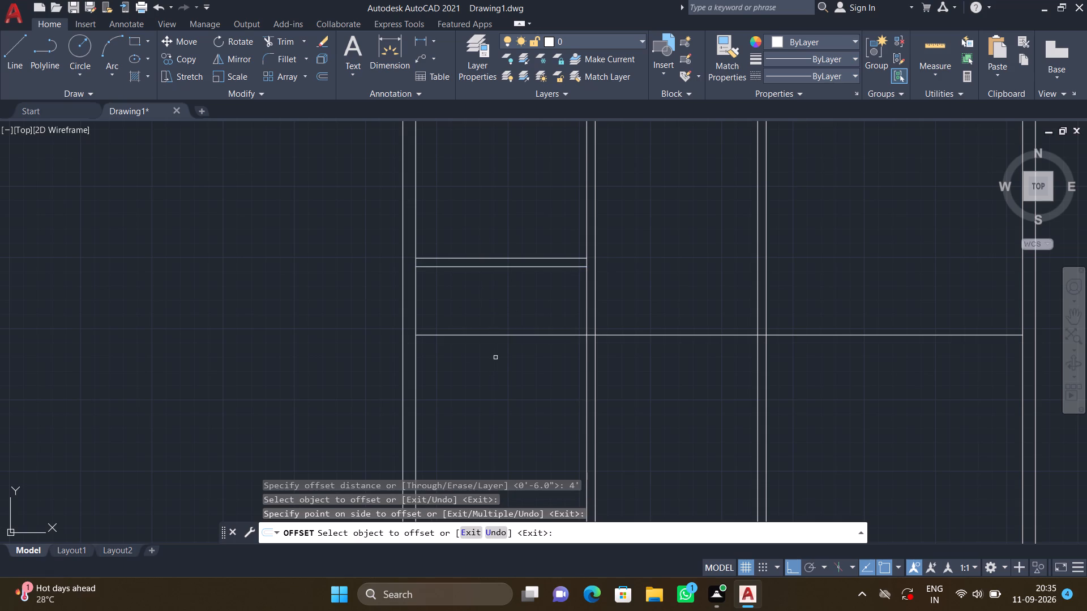
key(Return)
Offset the left room's lowest horizontal line 6" downward to form a second partition wall.
scroll(495, 358, down, 1)
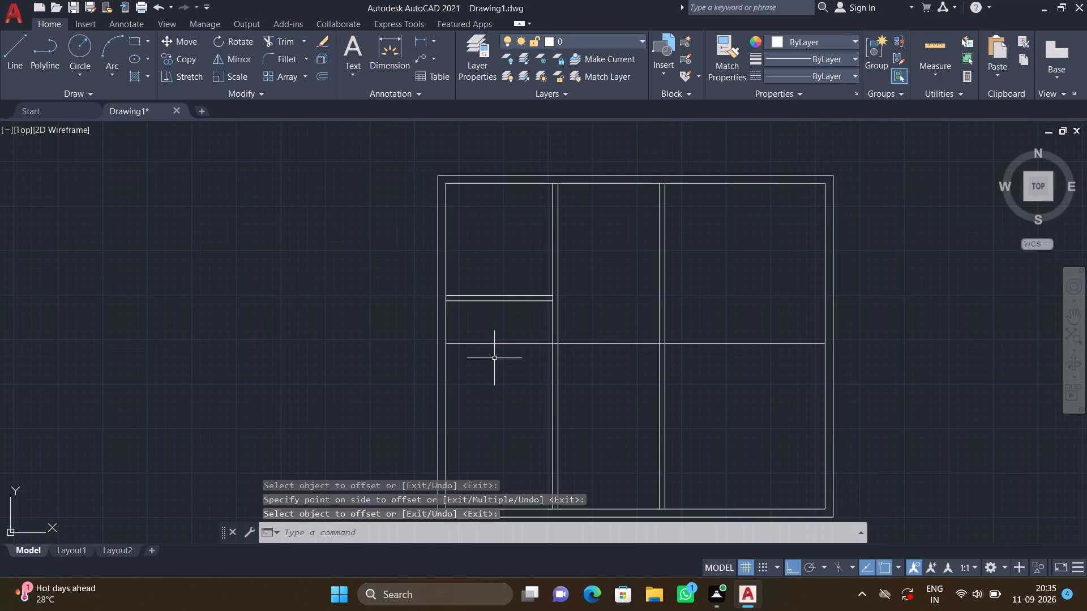
key(o)
key(Return)
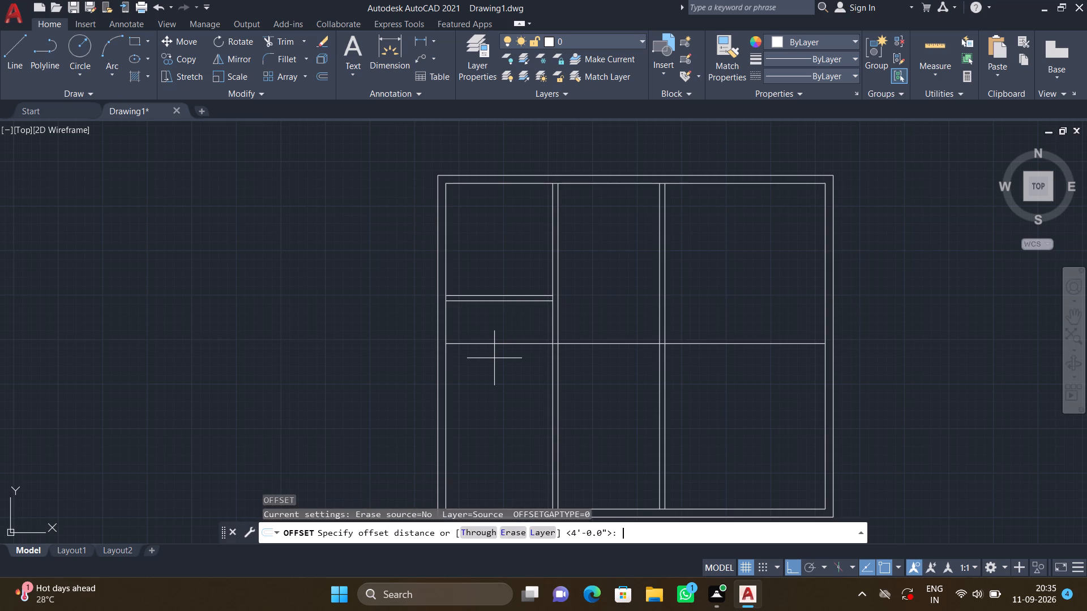
text(6")
key(Return)
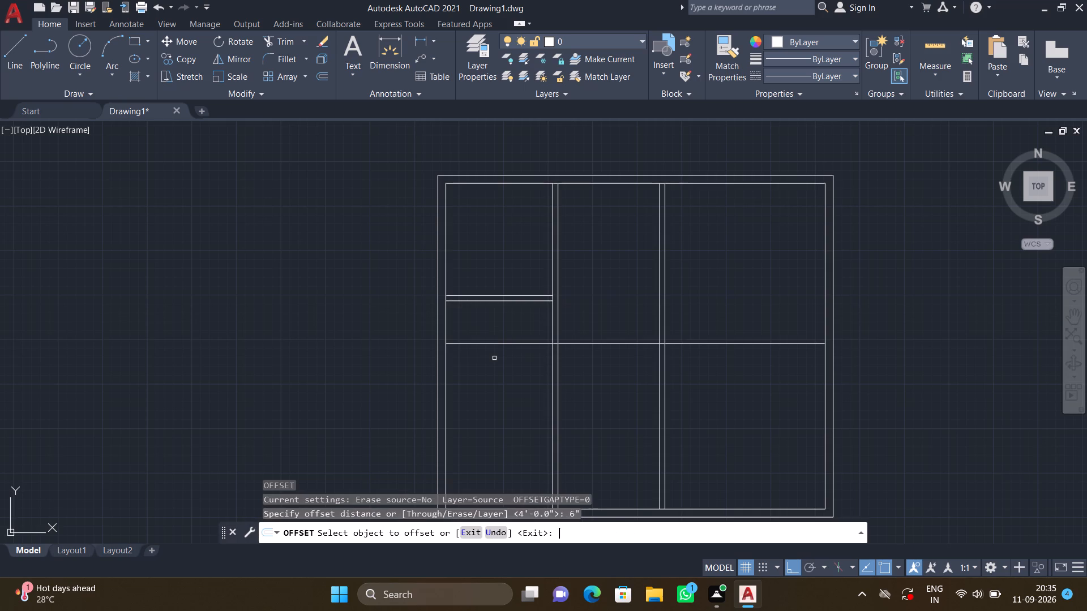
drag(509, 343, 510, 353)
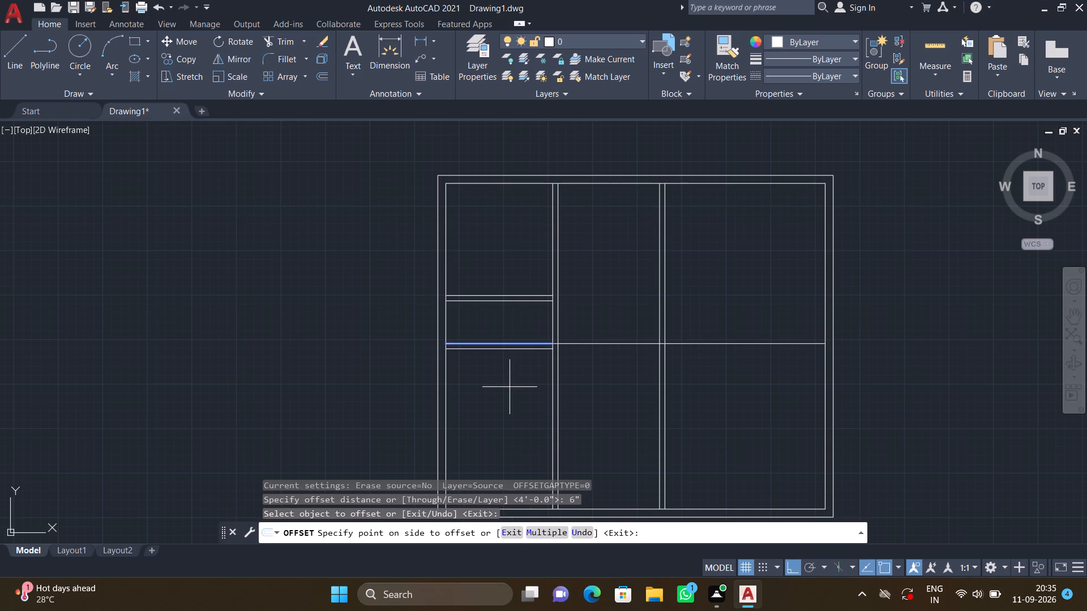
click(510, 389)
key(Return)
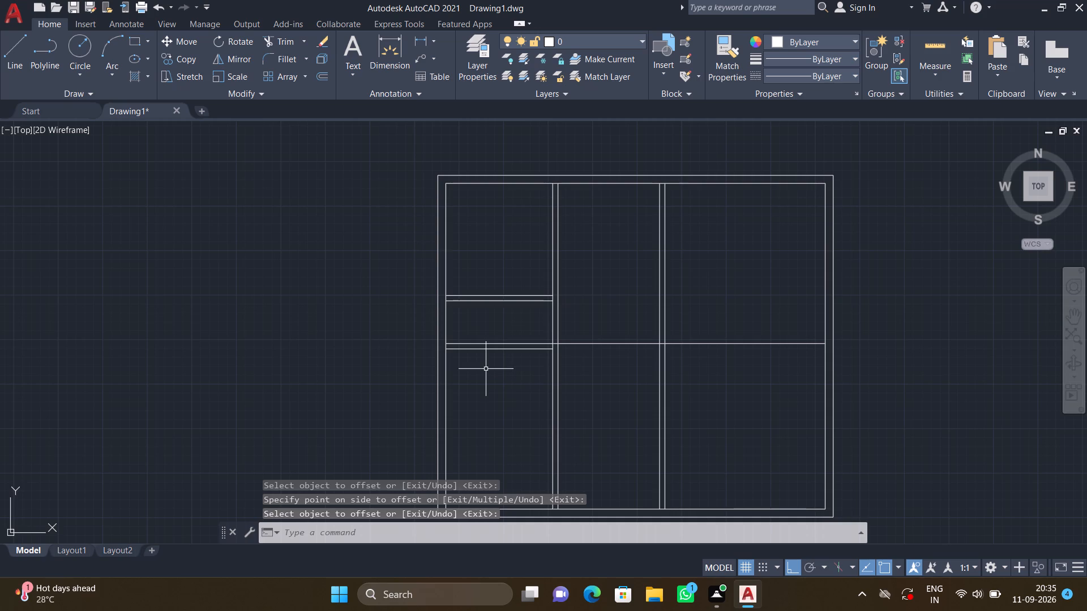
Check the lower-left room's width and height with the Quick measure tool.
scroll(486, 369, down, 2)
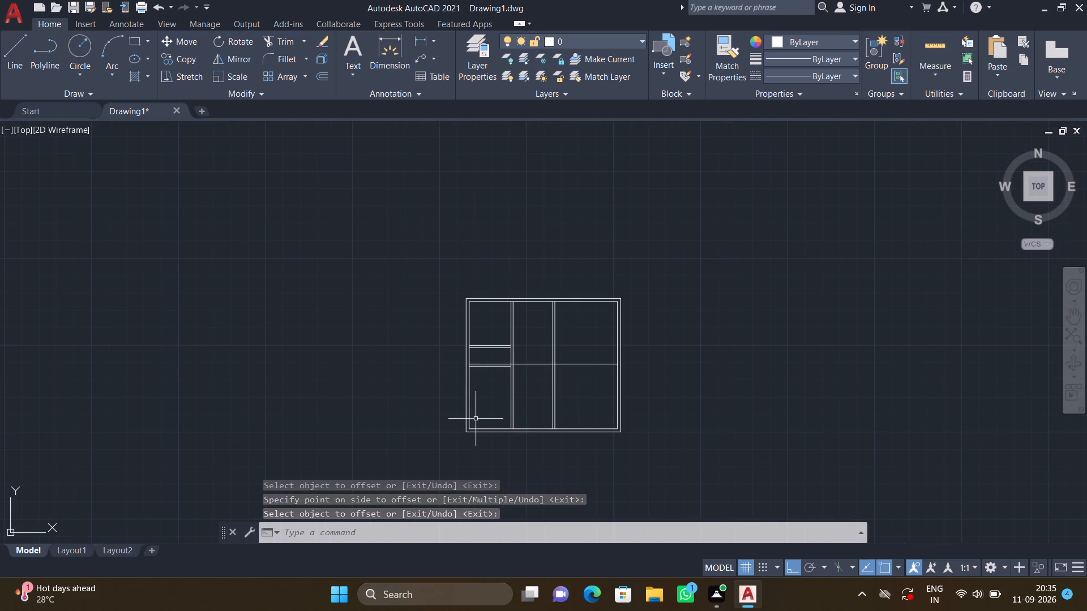
scroll(476, 419, up, 2)
middle_drag(503, 380, 491, 363)
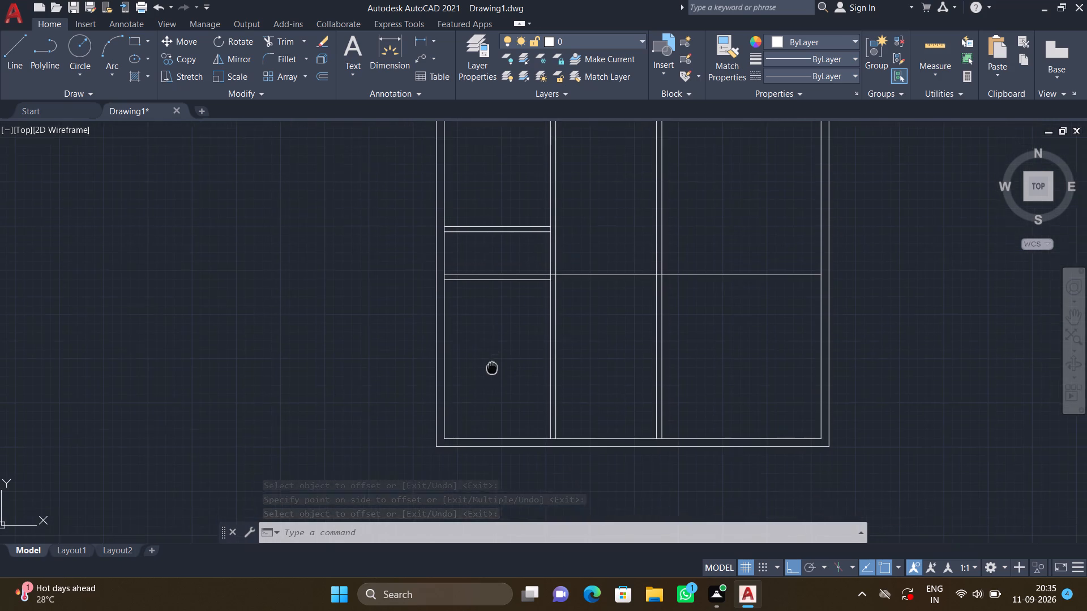
middle_drag(491, 363, 485, 344)
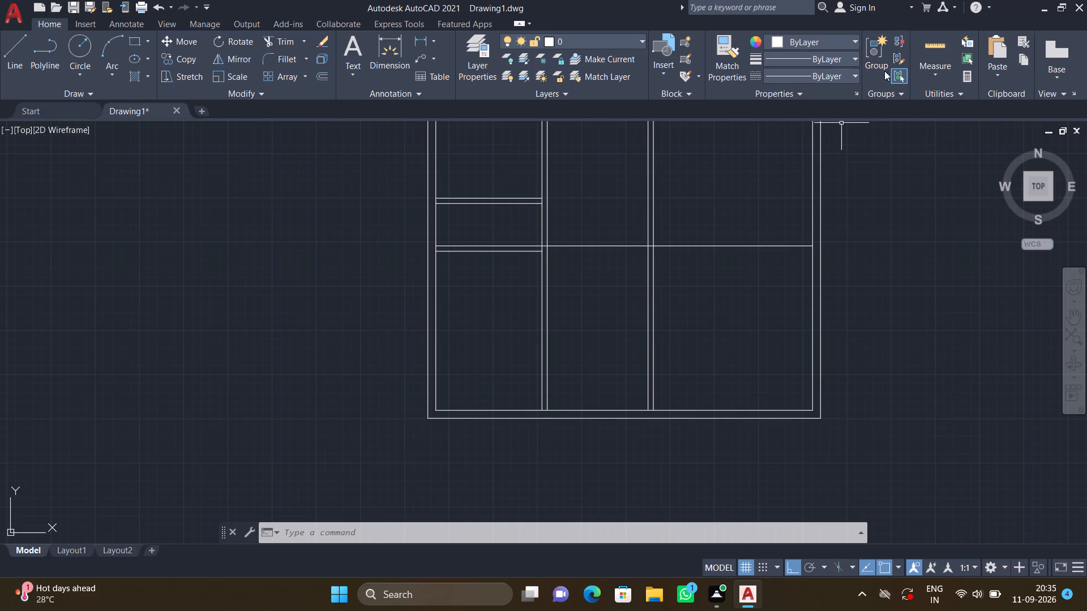
click(933, 74)
click(937, 92)
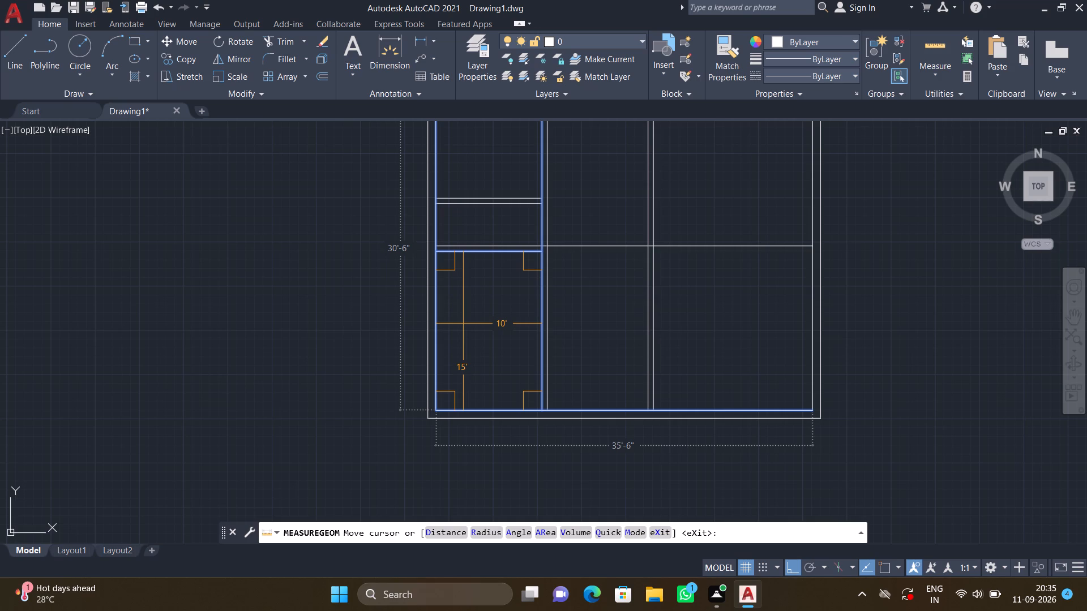
key(Escape)
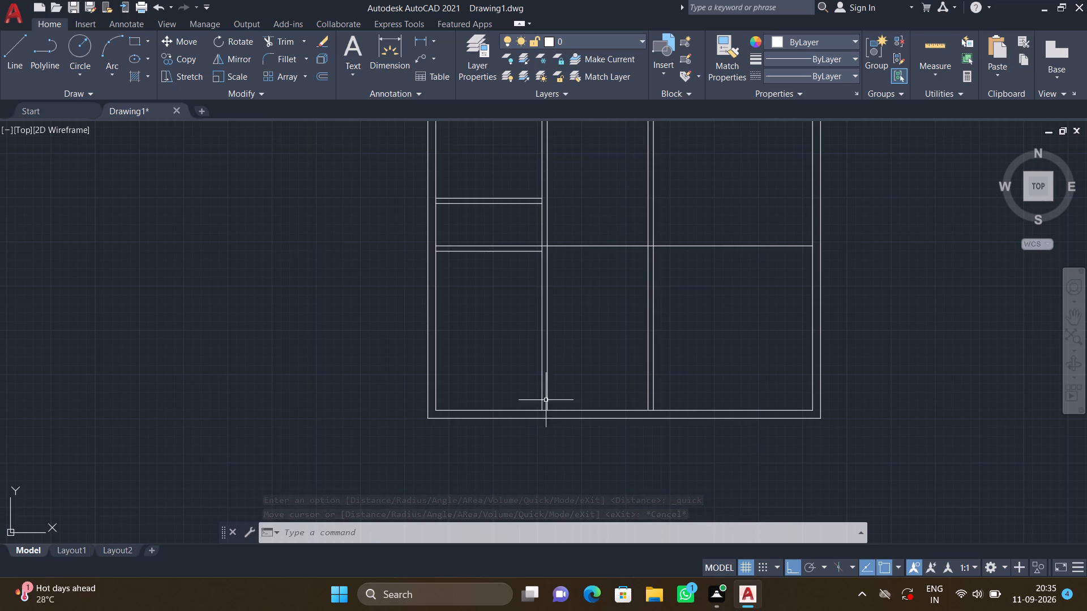
Trim both lines of the left vertical partition below the lower horizontal partition, opening up the lower-left room.
text(TR)
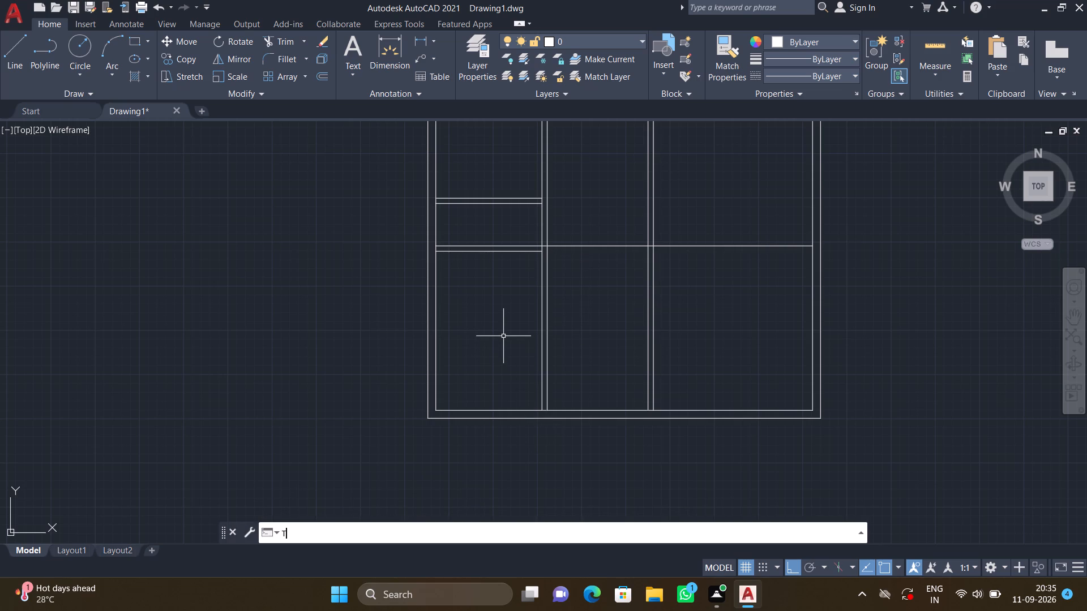
key(Return)
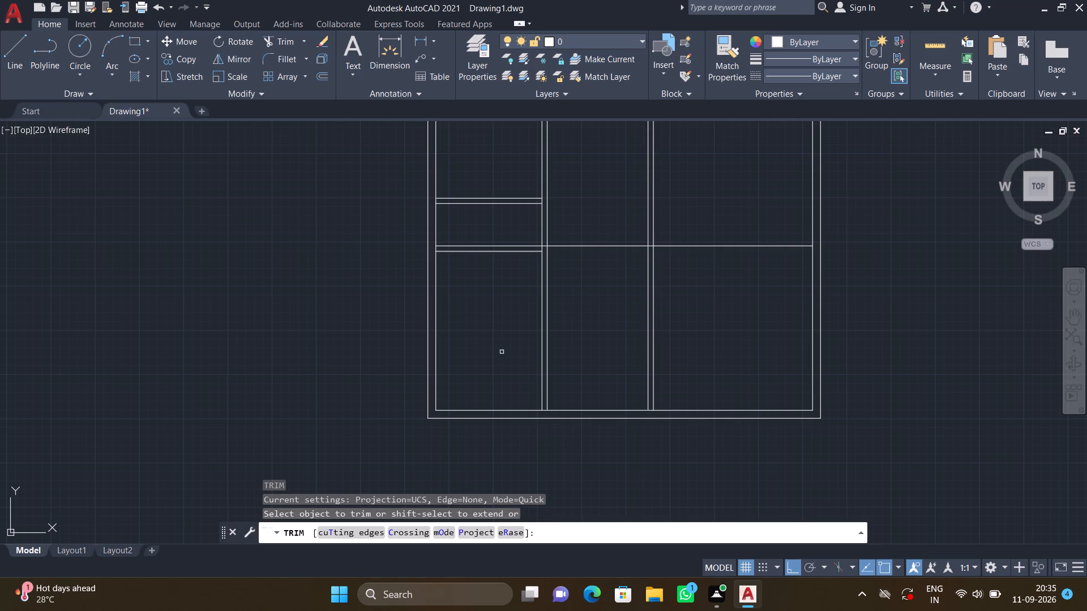
click(503, 332)
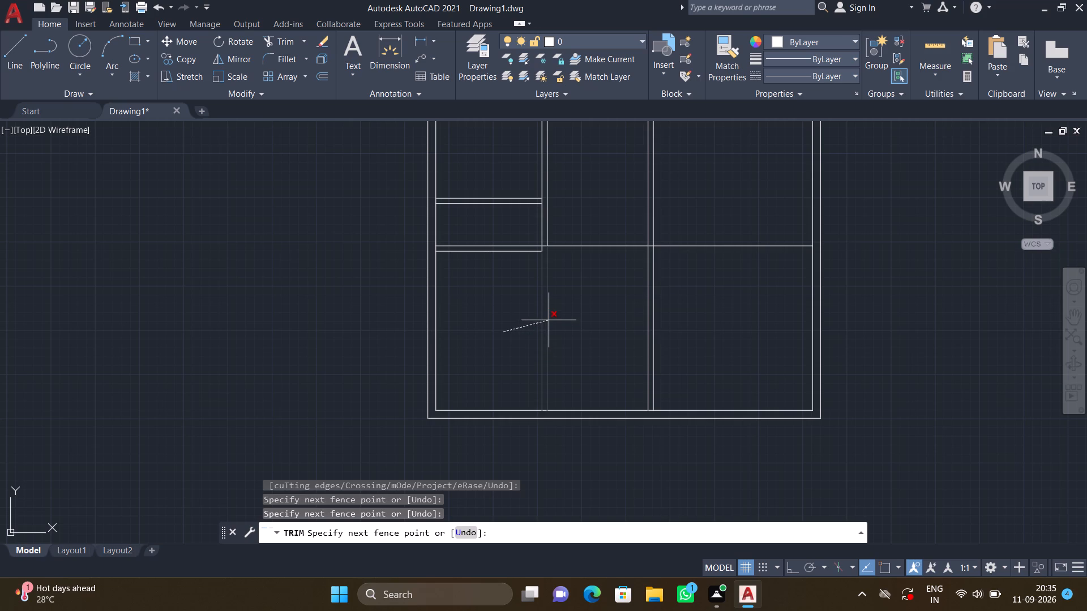
click(570, 320)
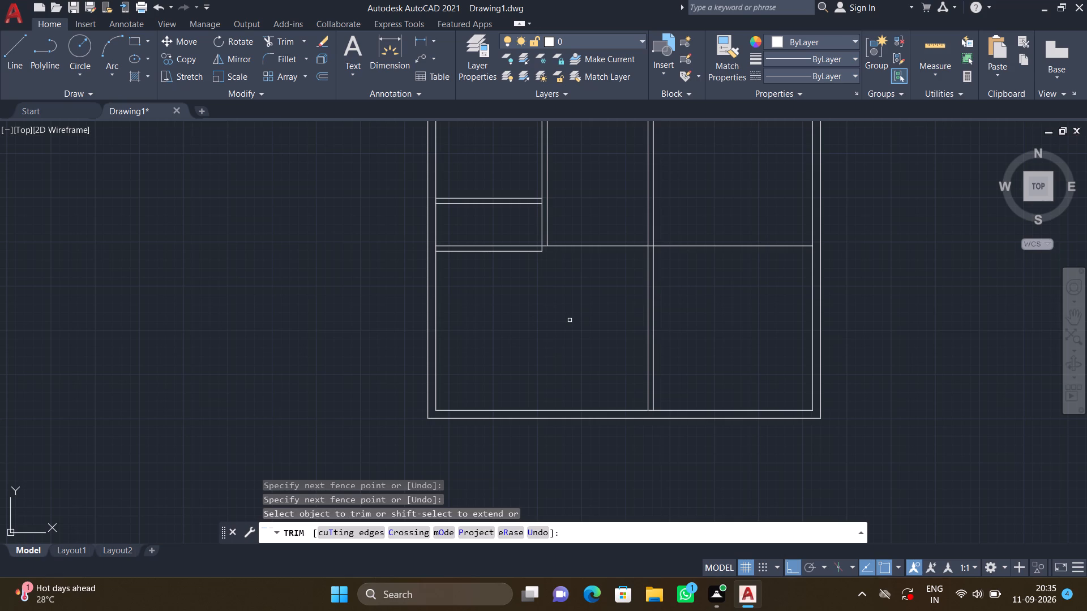
key(Return)
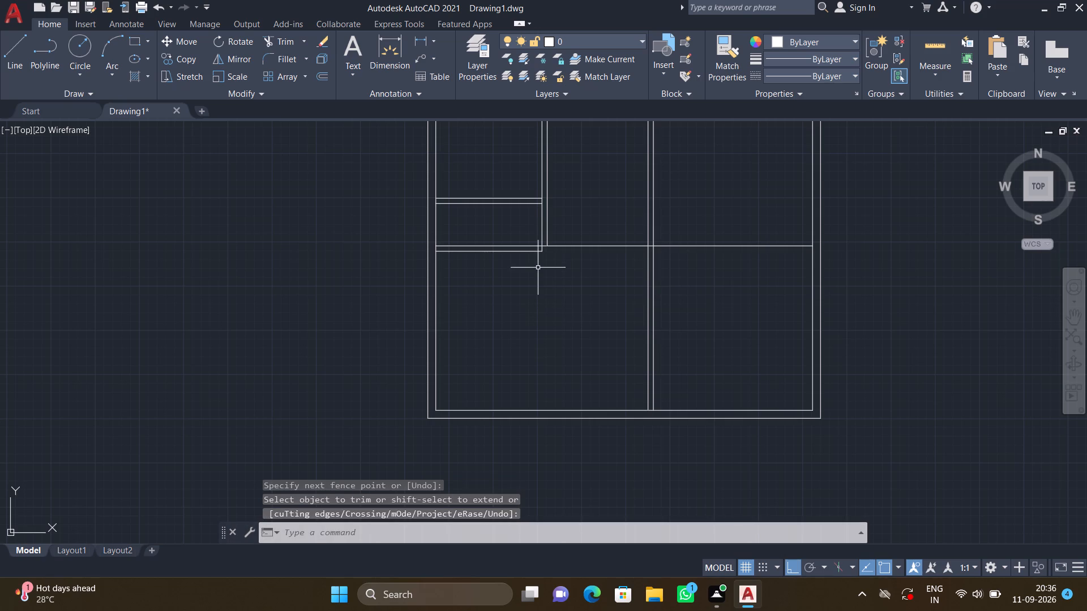
Extend the left vertical partition's right line downward and the lower horizontal partition line across to meet it.
scroll(536, 250, up, 2)
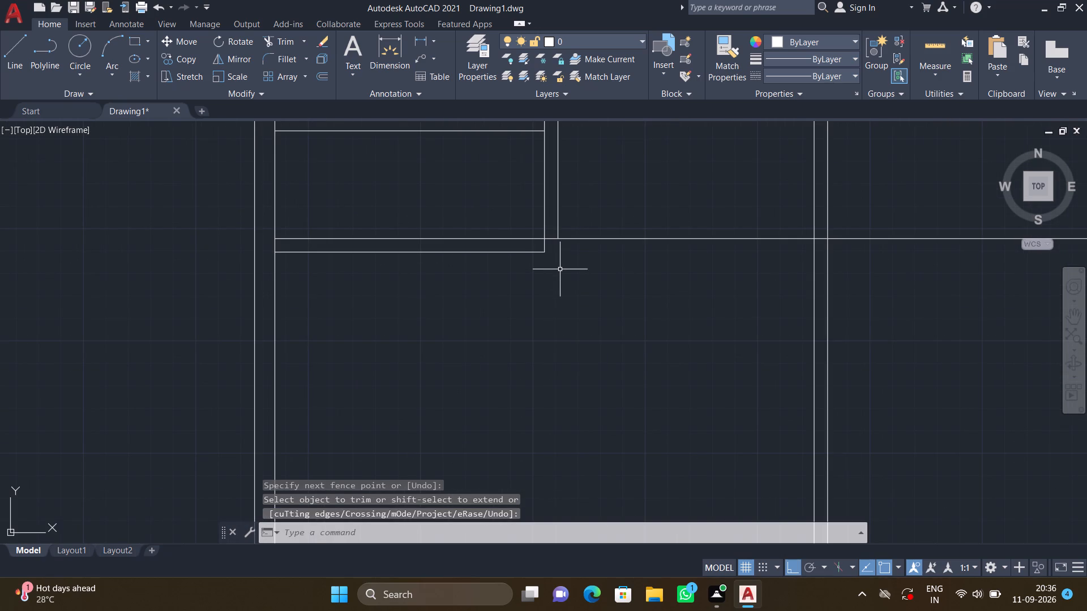
text(EX)
key(Return)
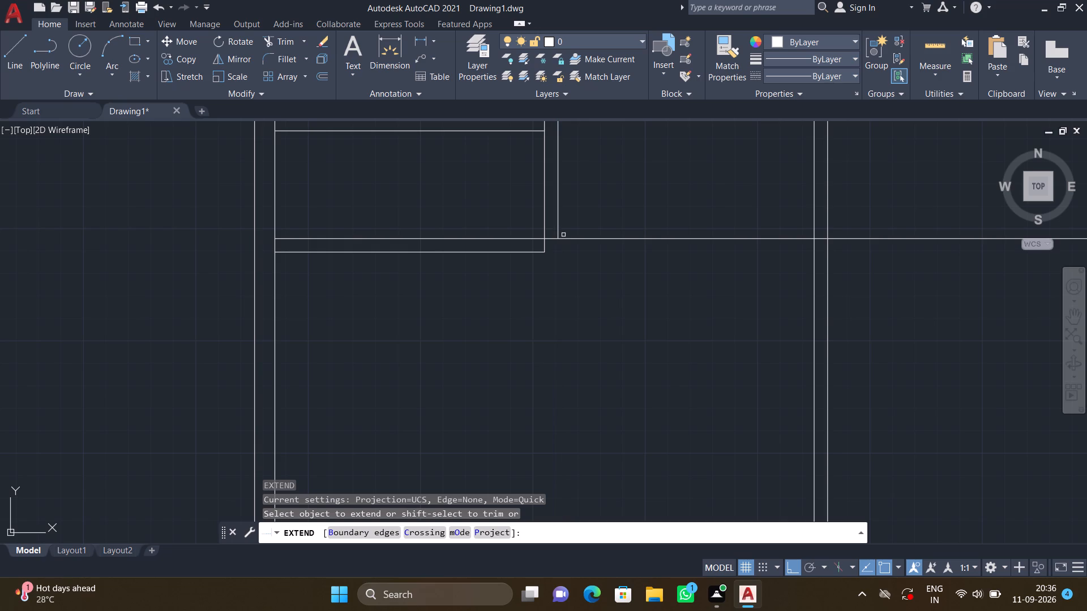
scroll(553, 233, up, 1)
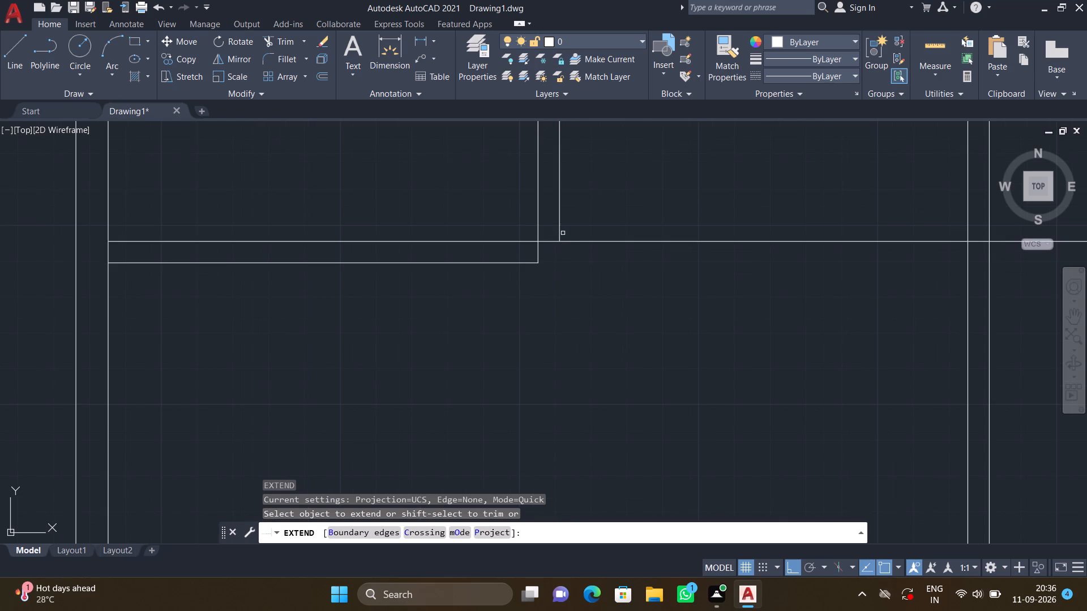
click(560, 232)
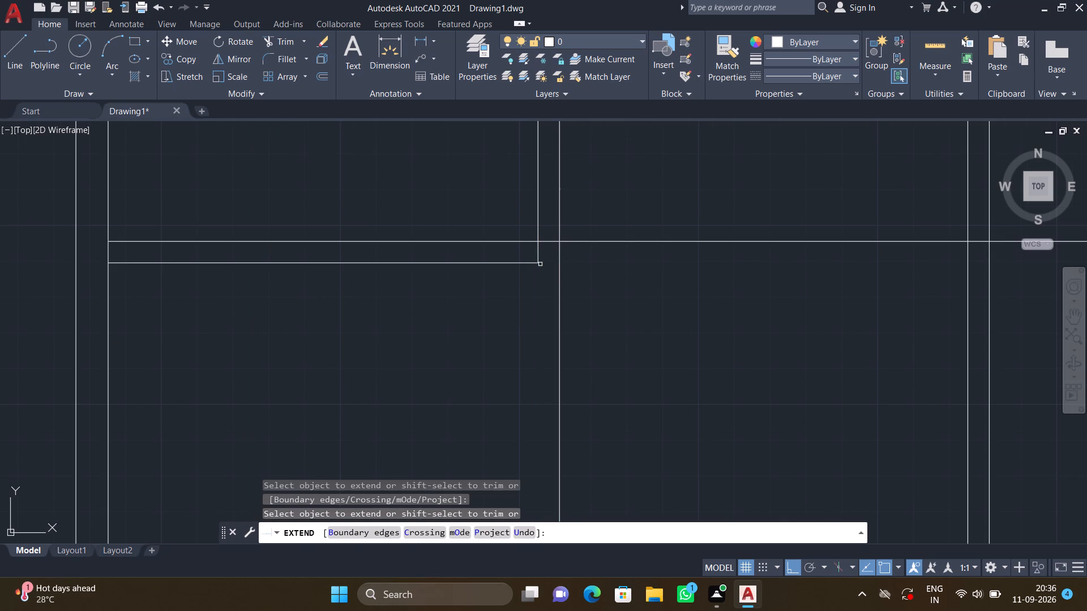
scroll(529, 265, up, 3)
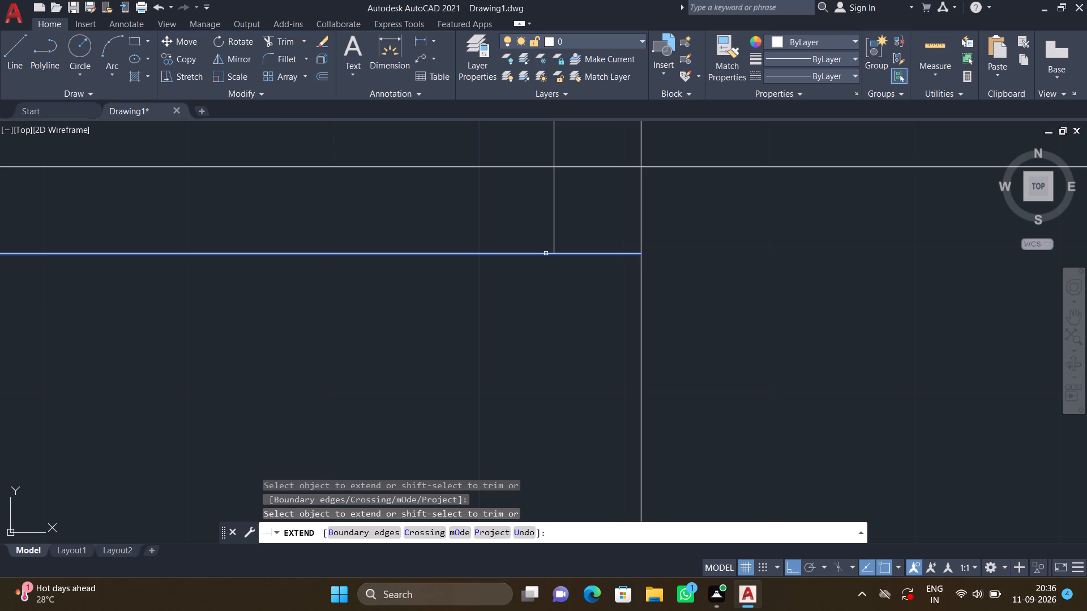
click(546, 253)
key(Return)
scroll(551, 256, down, 5)
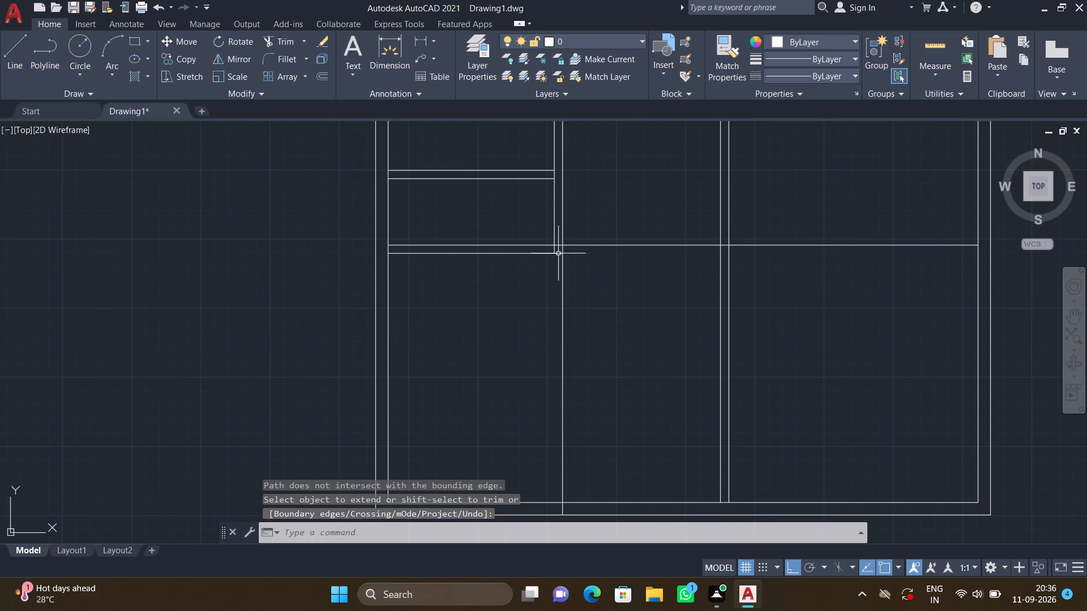
Trim the extended vertical line below the horizontal partition and erase its leftover stub inside the bottom outer wall.
text(TR)
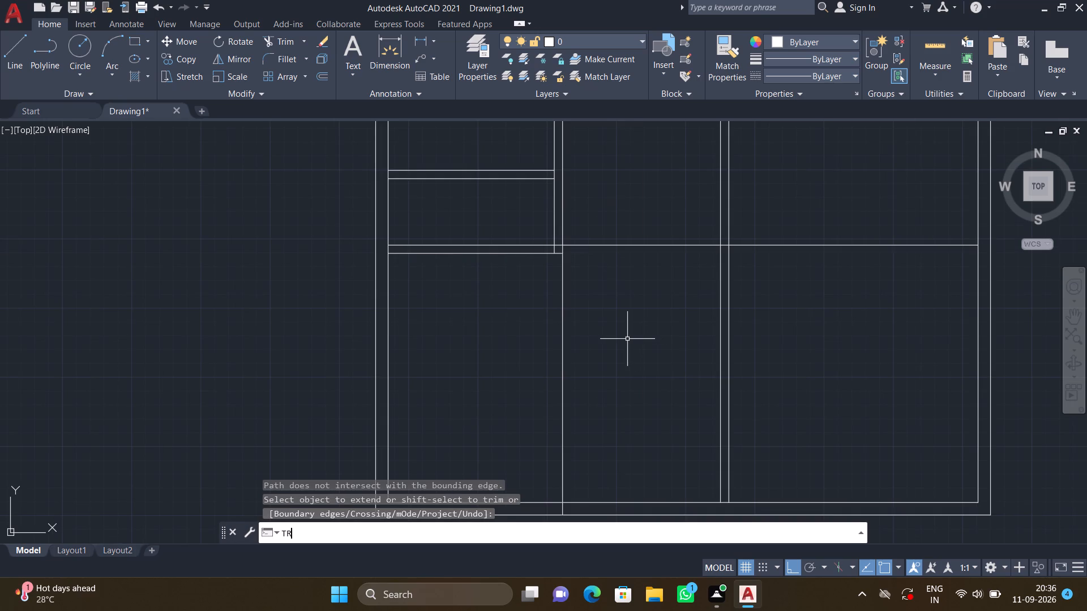
key(Return)
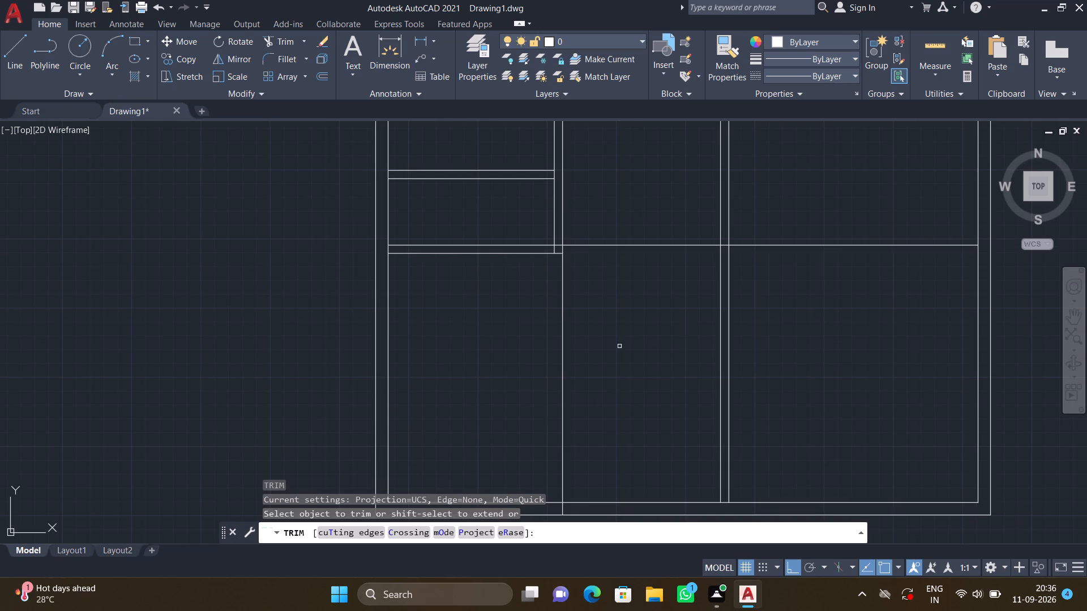
click(542, 323)
click(597, 325)
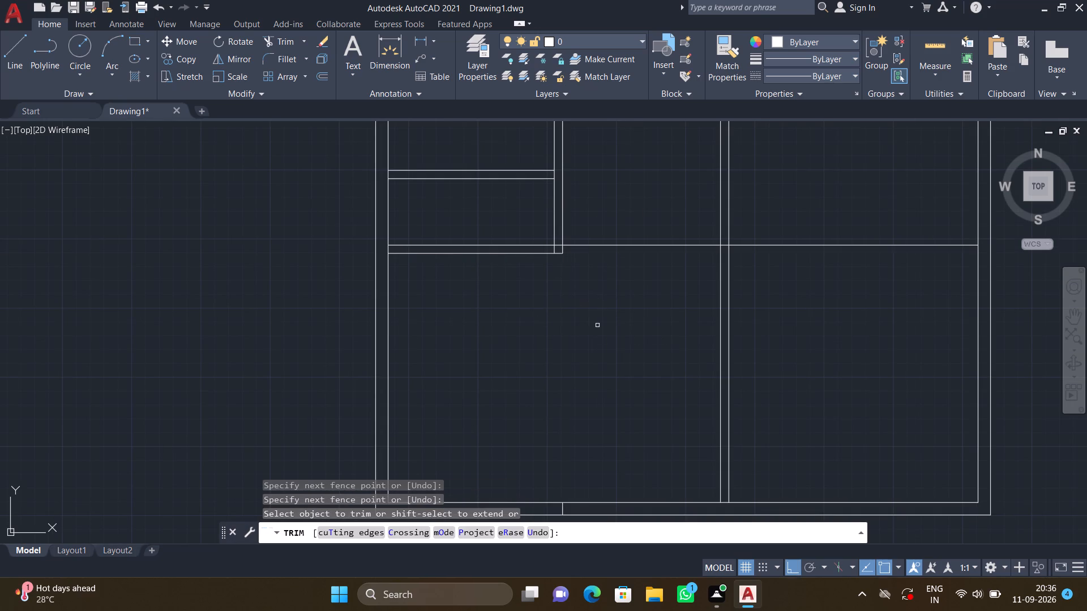
key(Return)
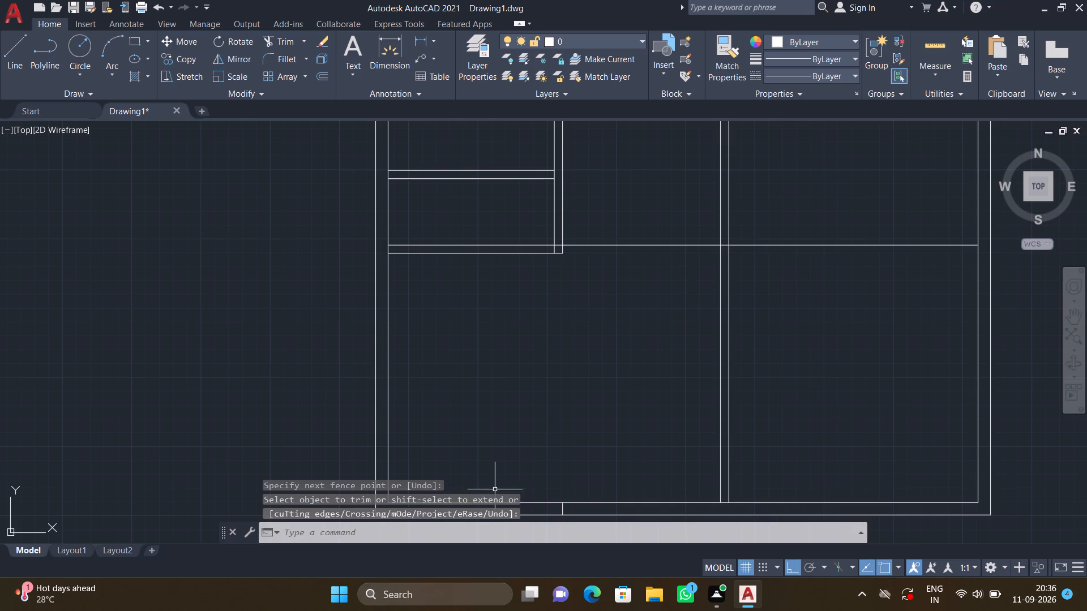
middle_drag(559, 440, 563, 357)
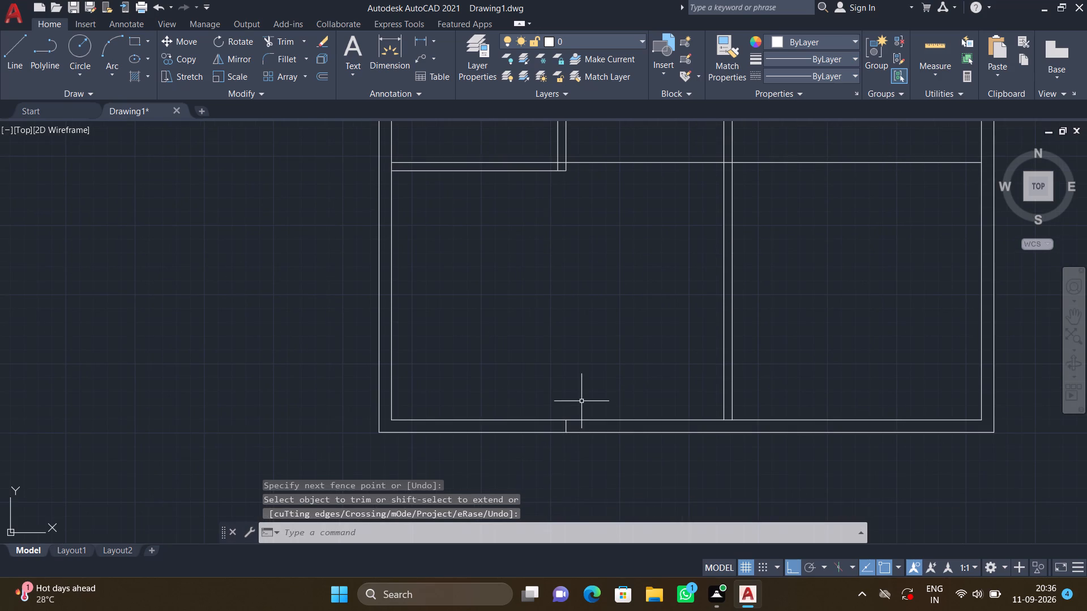
scroll(581, 402, up, 2)
click(537, 458)
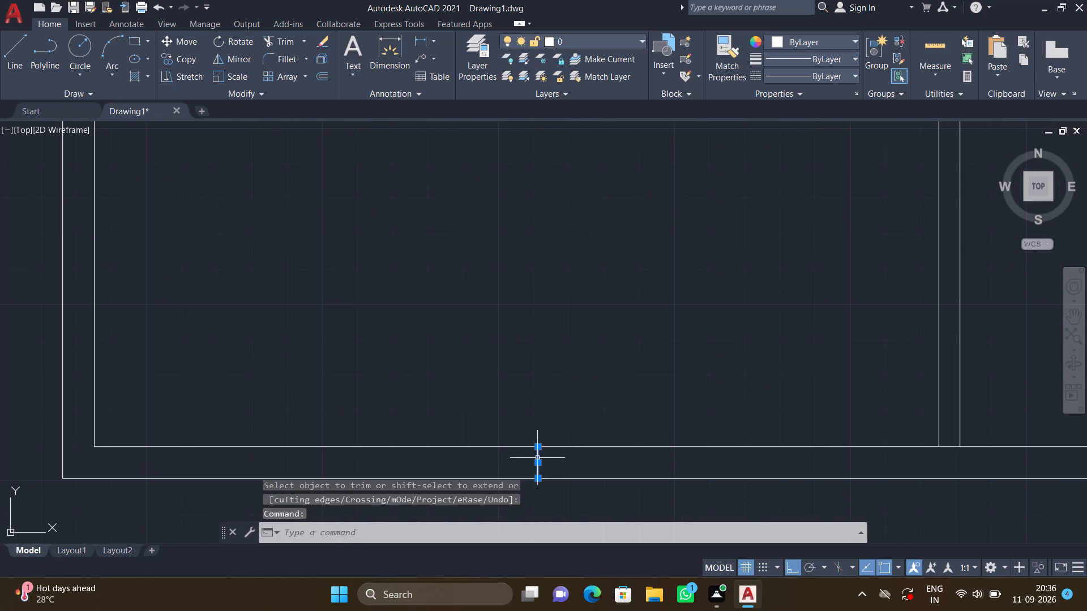
key(Delete)
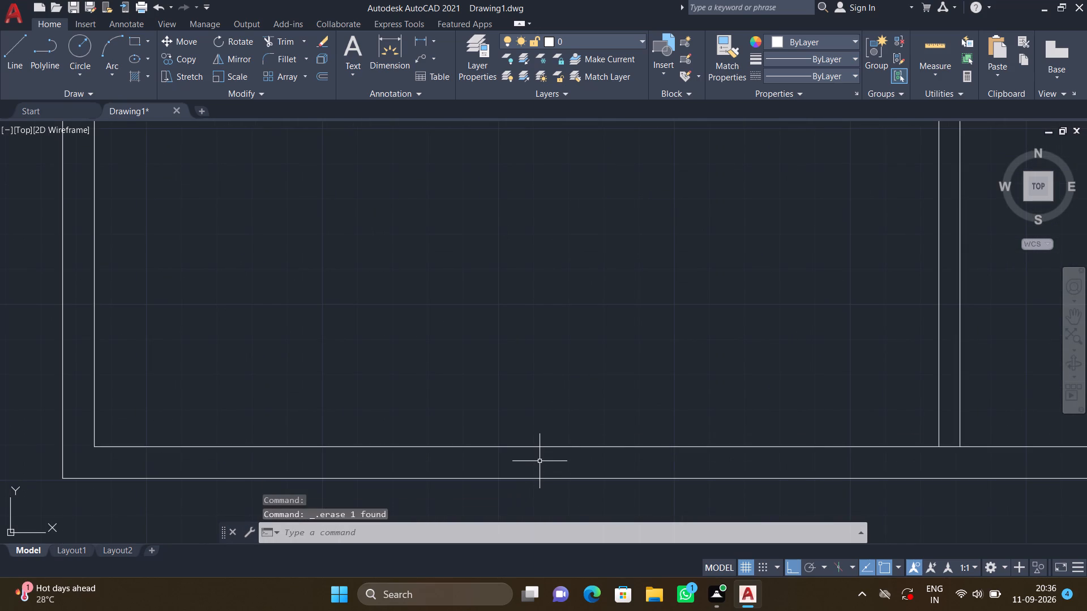
Check the enlarged lower-left room's width and height with the Quick measure tool.
scroll(540, 461, down, 3)
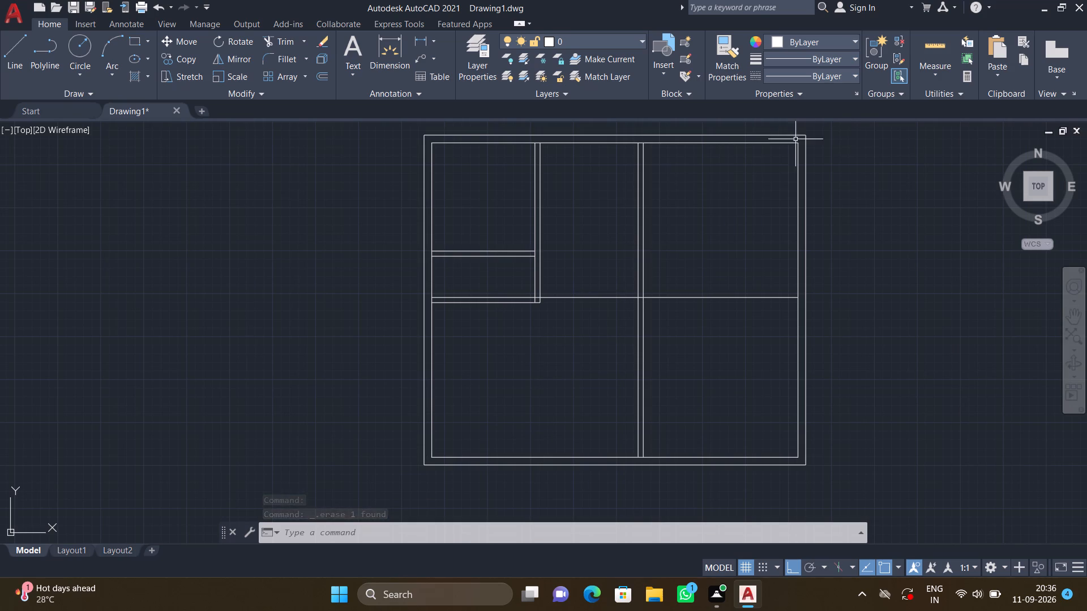
click(934, 72)
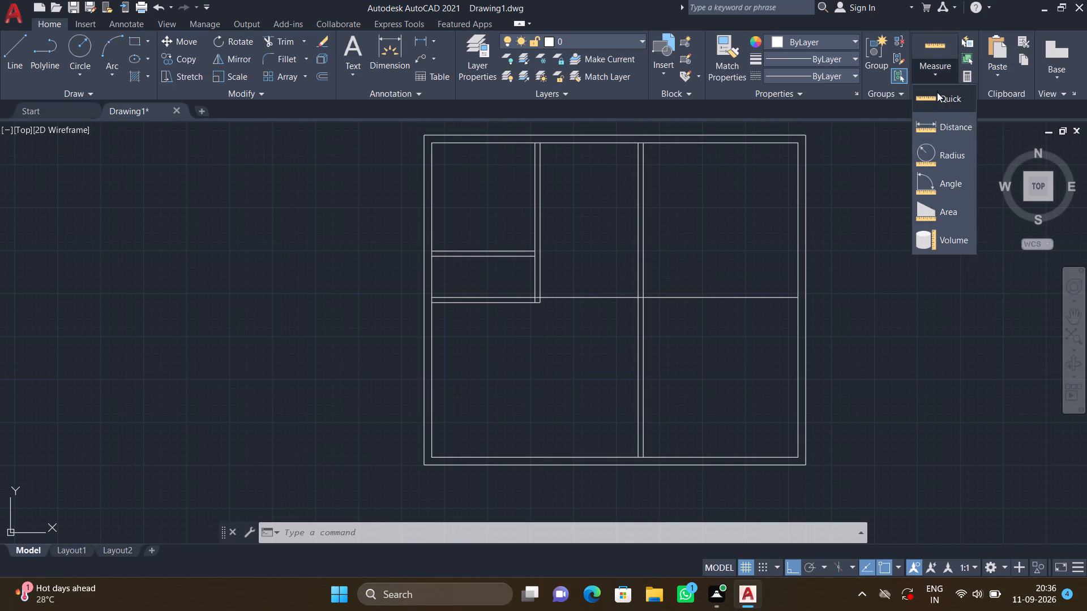
click(938, 96)
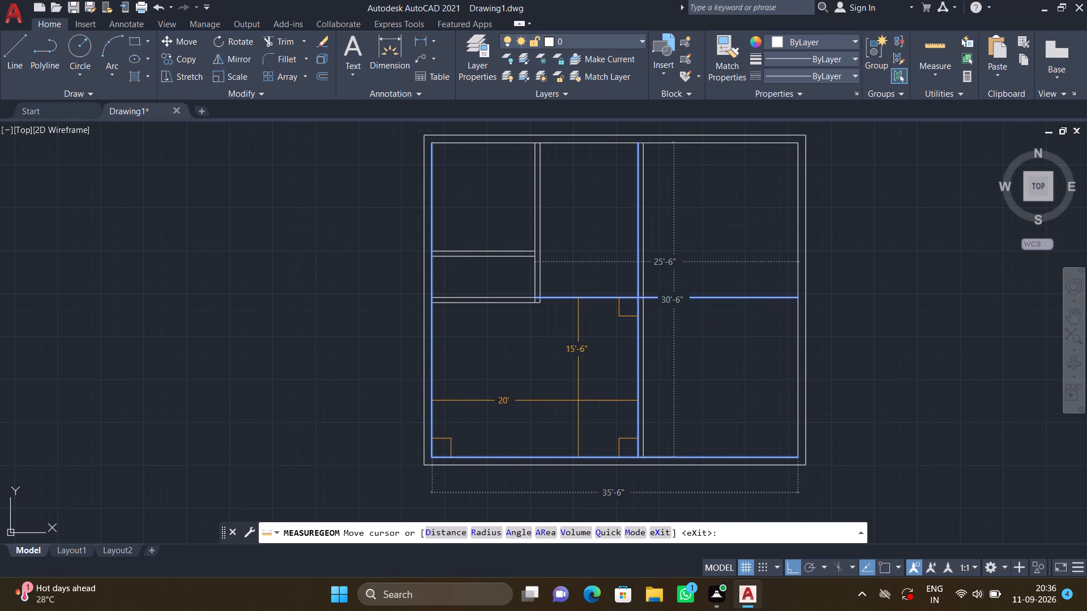
key(Escape)
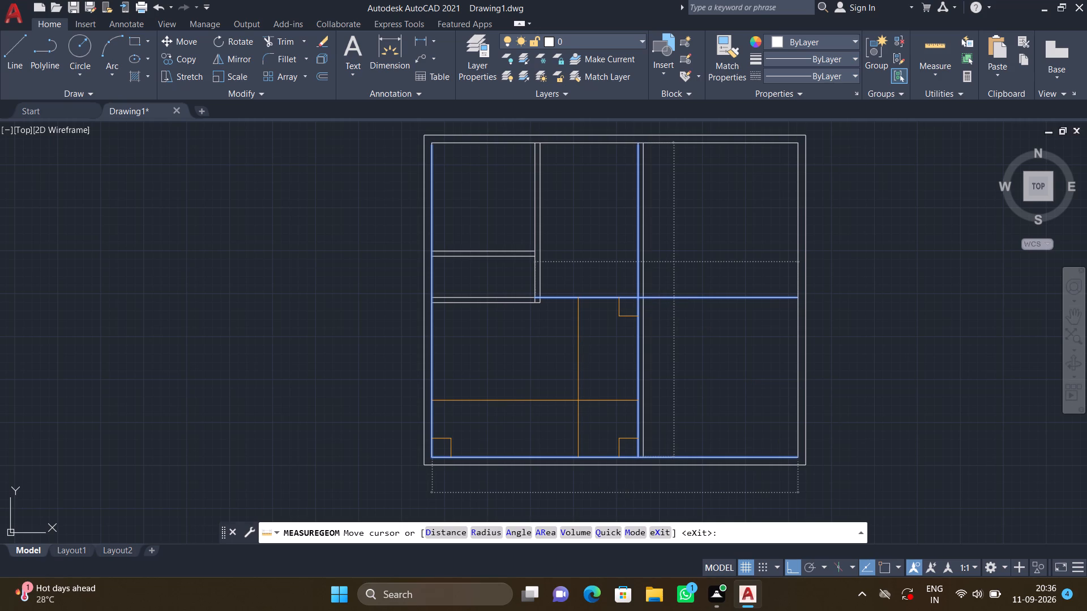
Extend the lower line of the horizontal partition across to the middle vertical partition.
scroll(556, 323, up, 1)
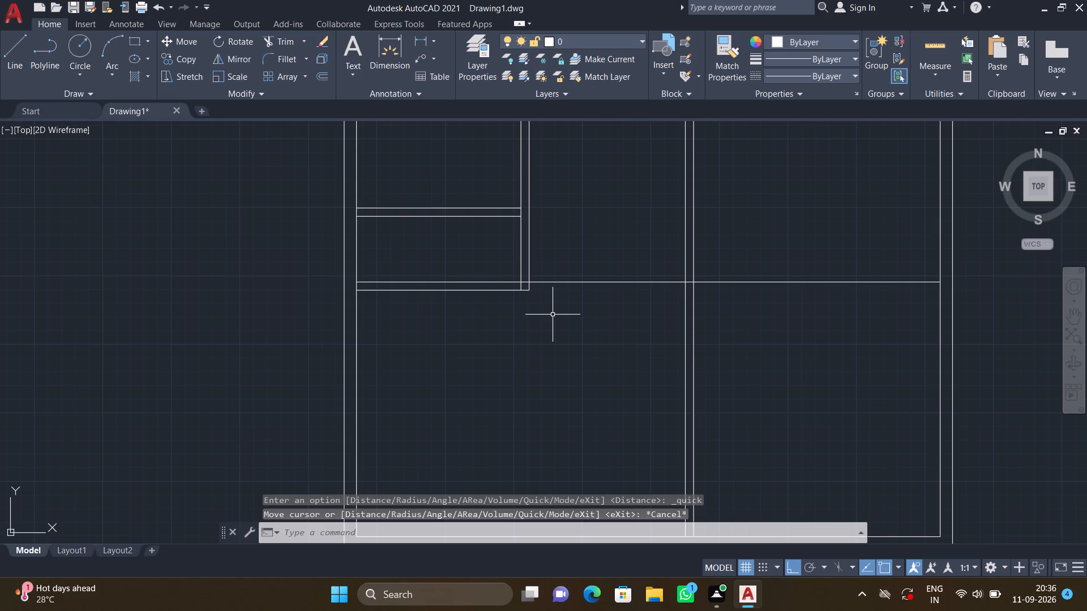
text(EX)
key(Return)
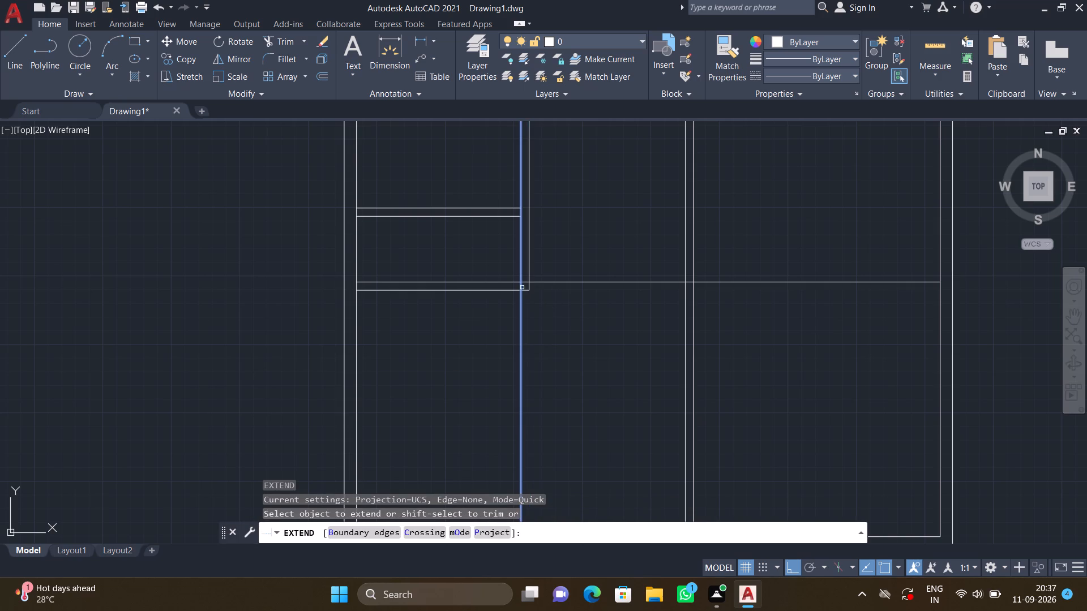
click(525, 290)
key(Return)
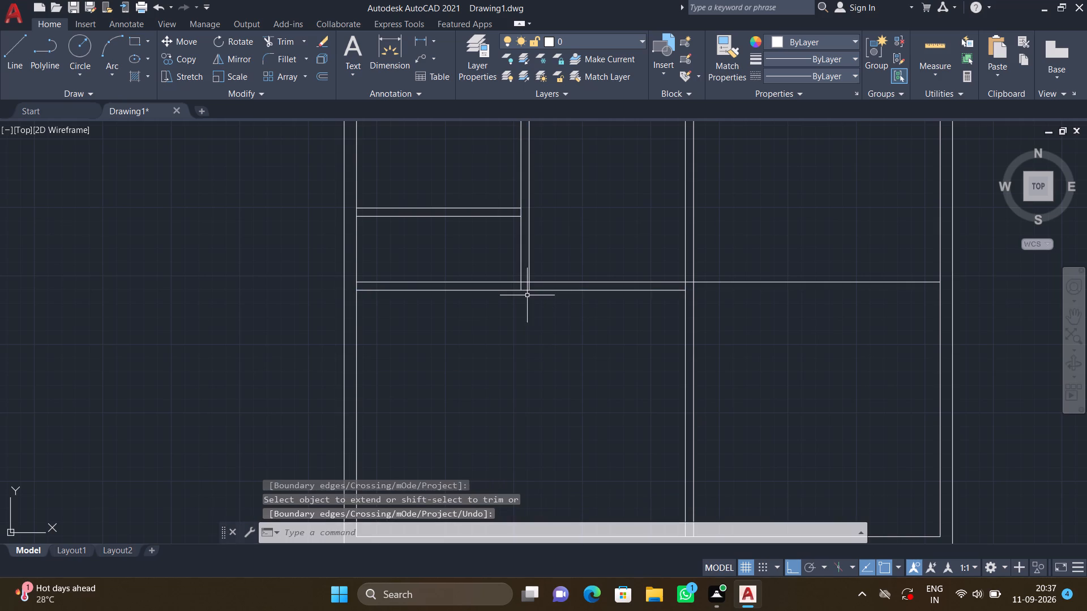
Check the lower-right room's width and height with the Quick measure tool.
scroll(568, 310, down, 2)
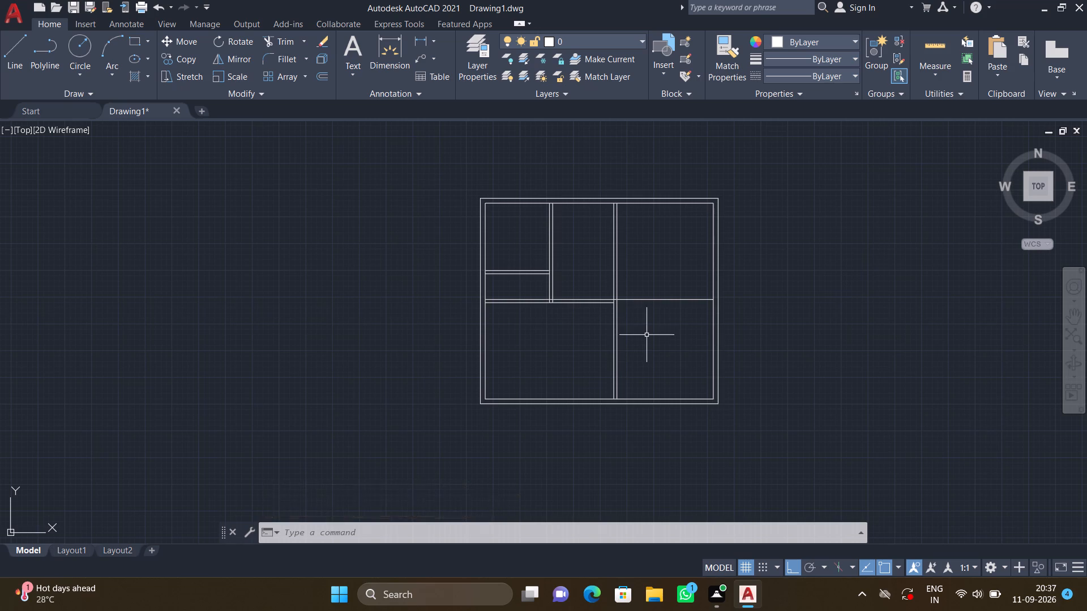
scroll(647, 335, up, 1)
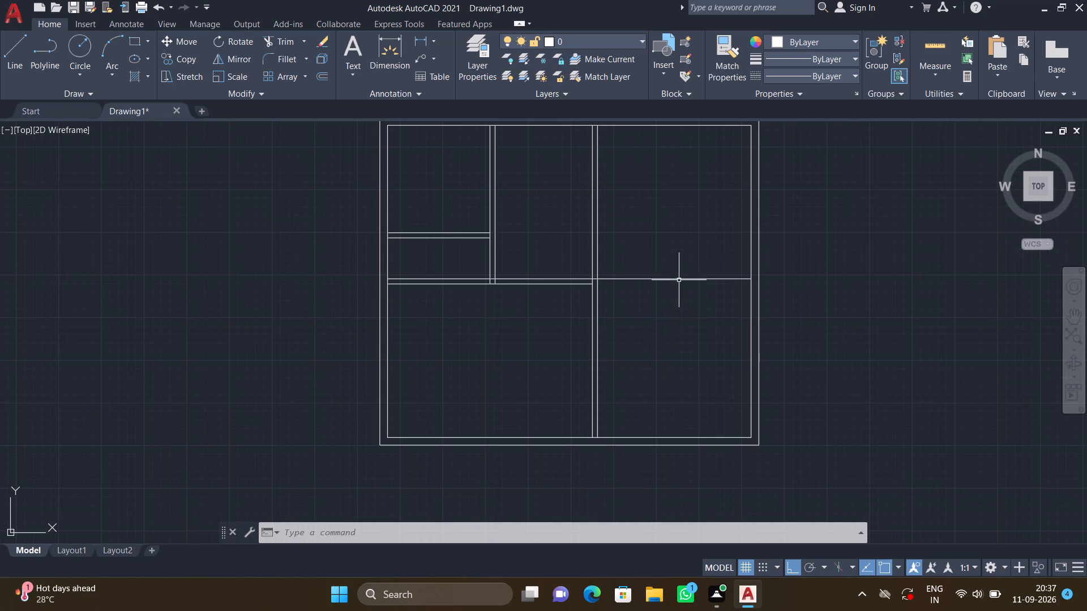
click(932, 73)
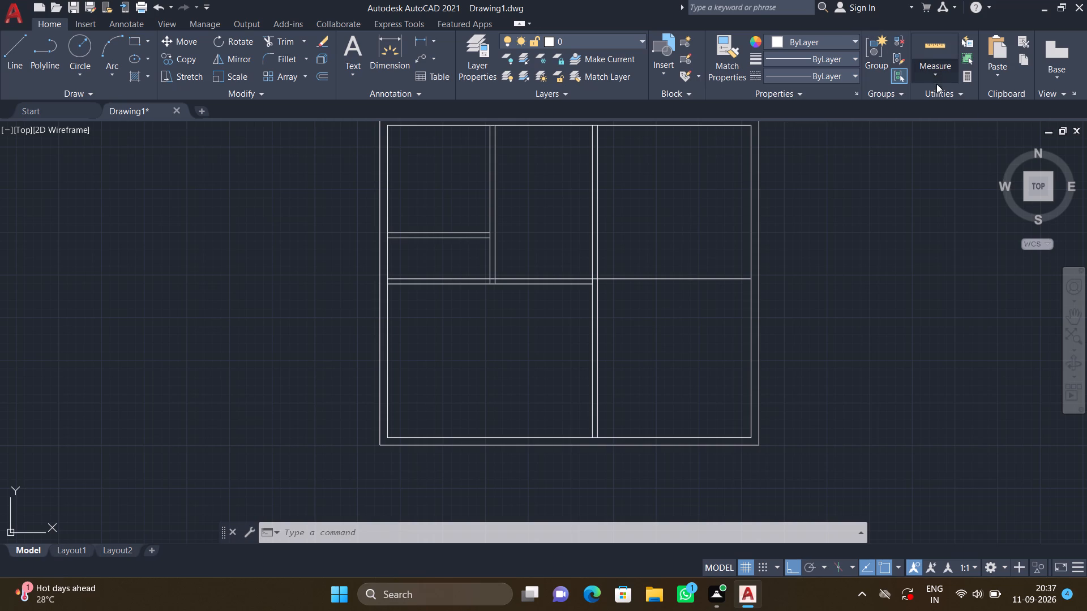
click(943, 98)
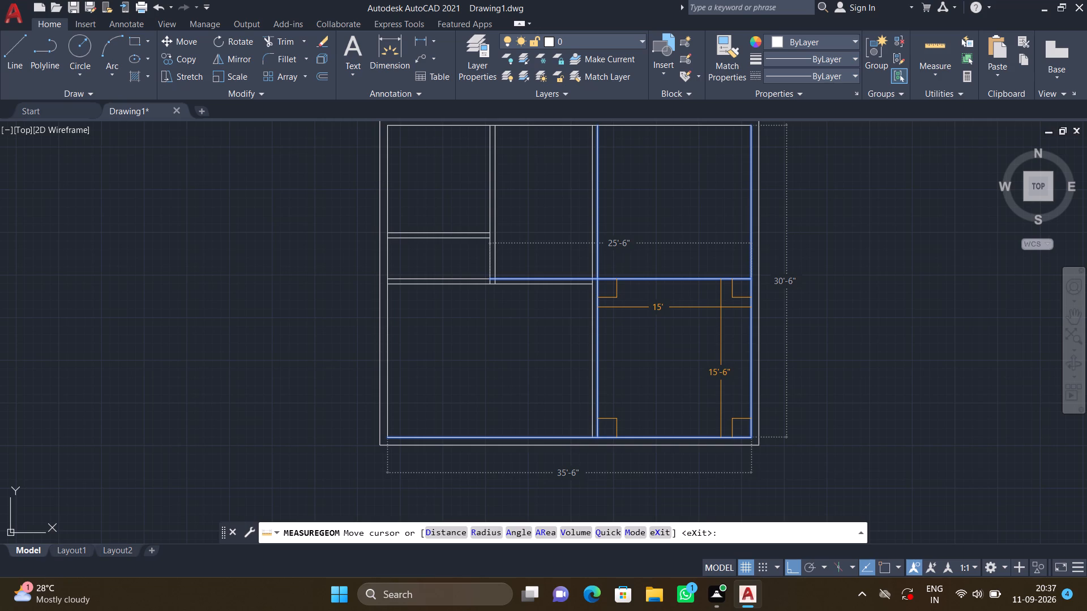
key(Escape)
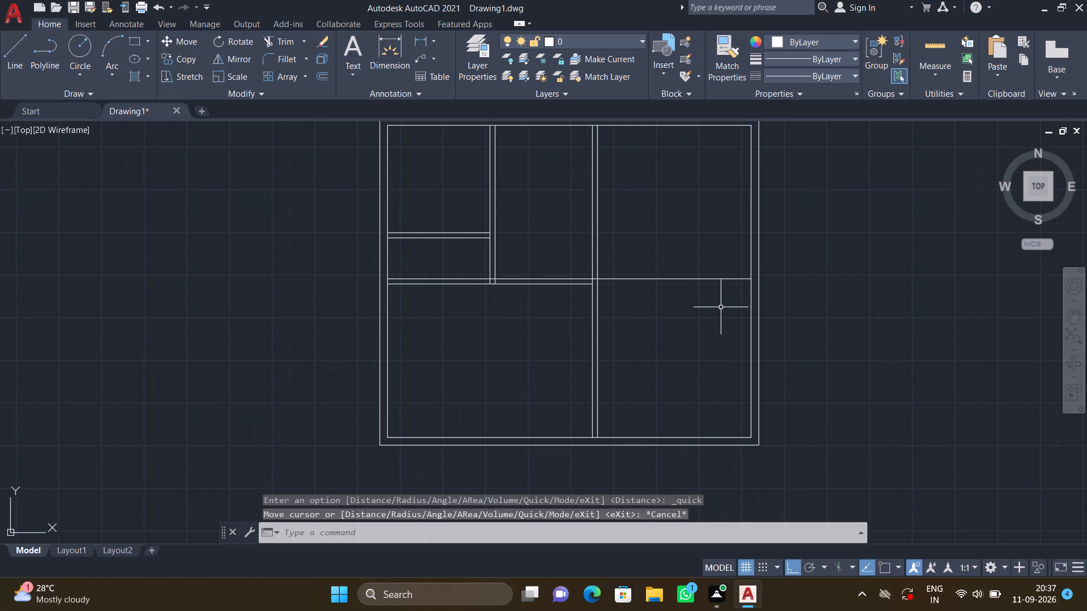
Extend the horizontal partition's lower line through the middle vertical partition to the inner face of the right outer wall.
scroll(626, 267, up, 2)
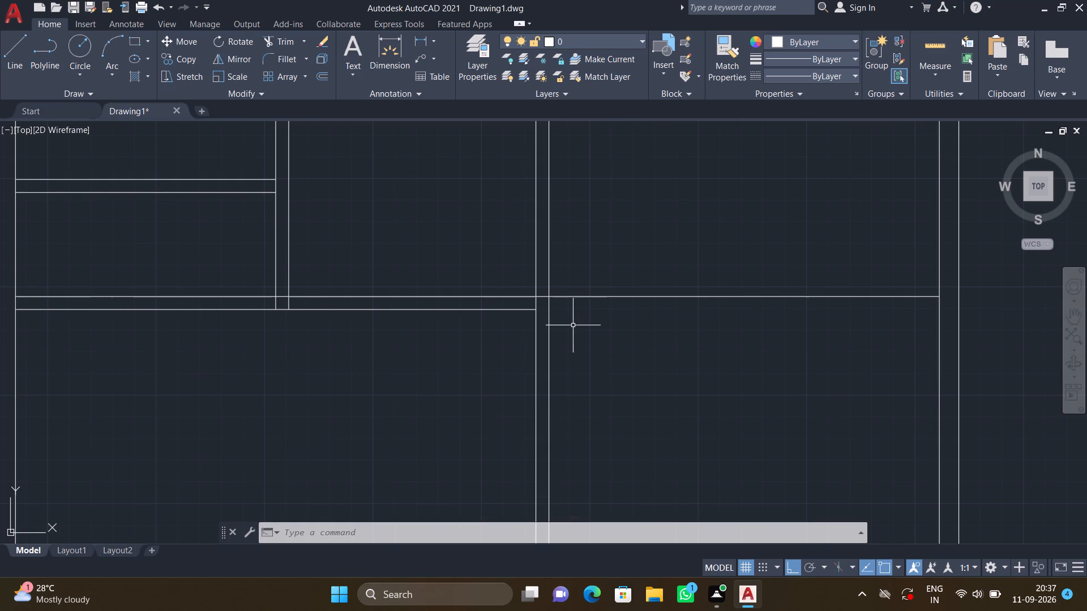
text(EX)
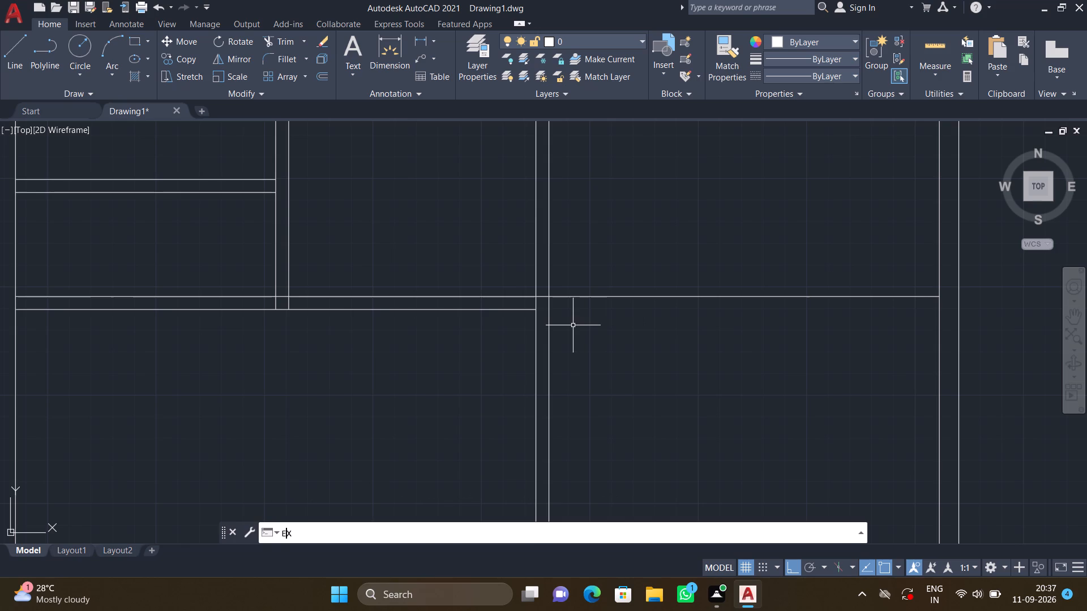
key(Return)
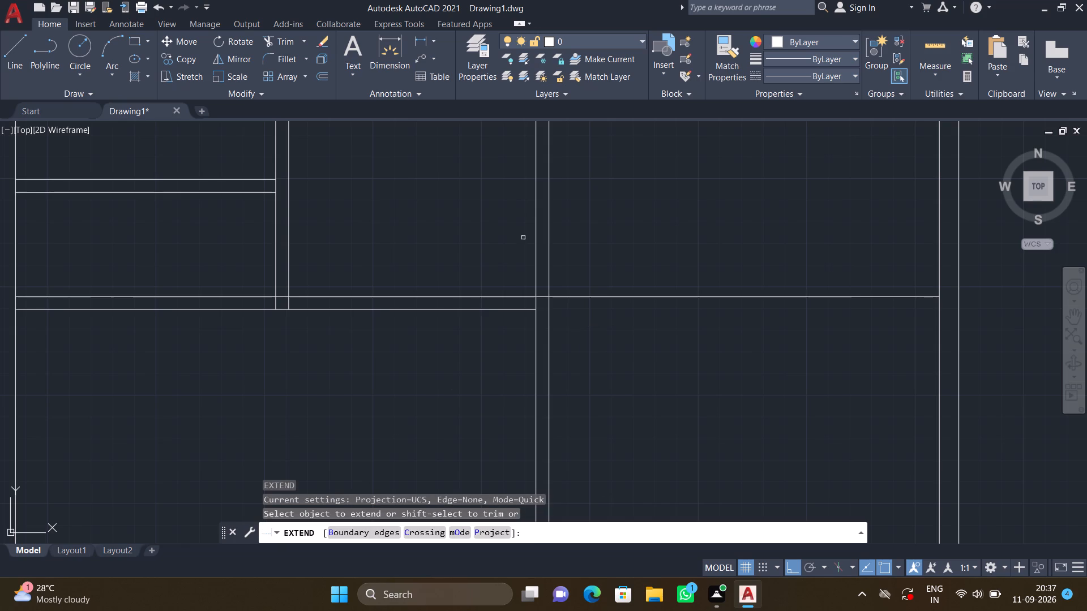
click(525, 310)
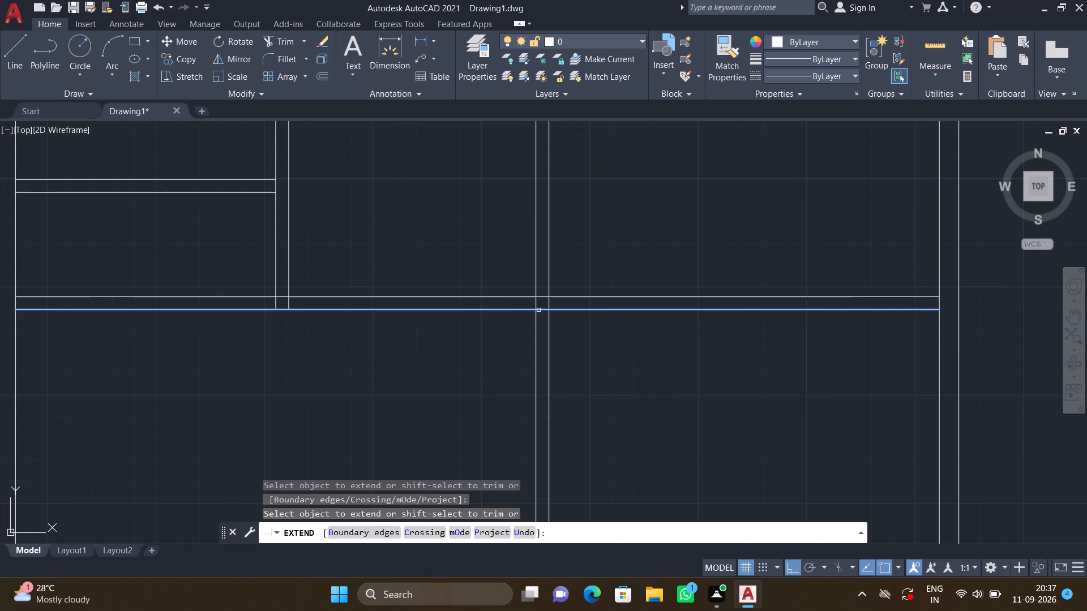
click(538, 310)
key(Return)
scroll(603, 362, down, 2)
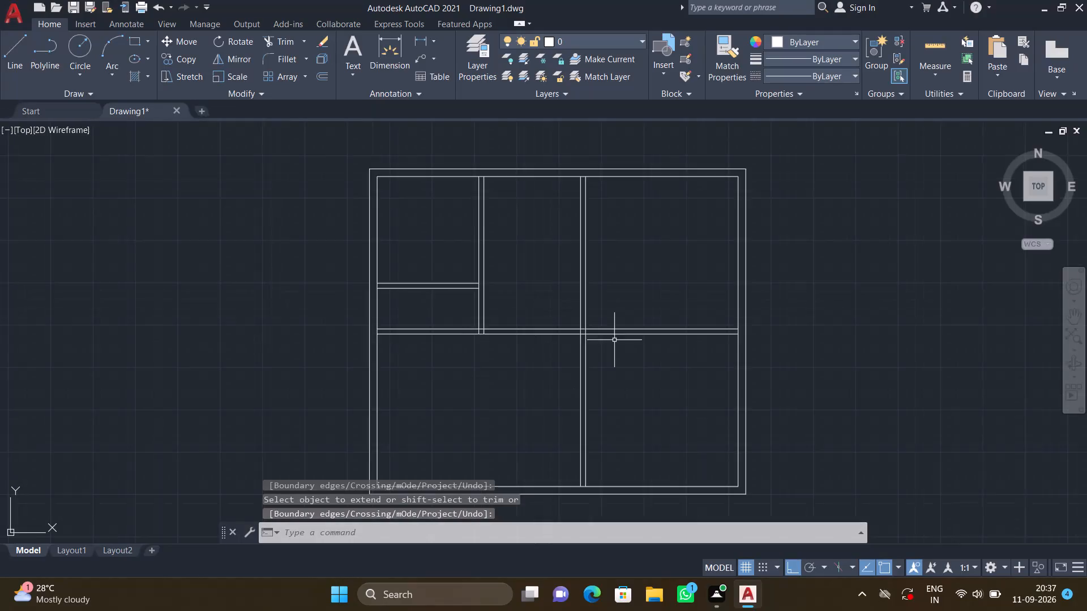
Offset the right line of the middle vertical partition 10'6" toward the right outer wall.
scroll(622, 330, down, 1)
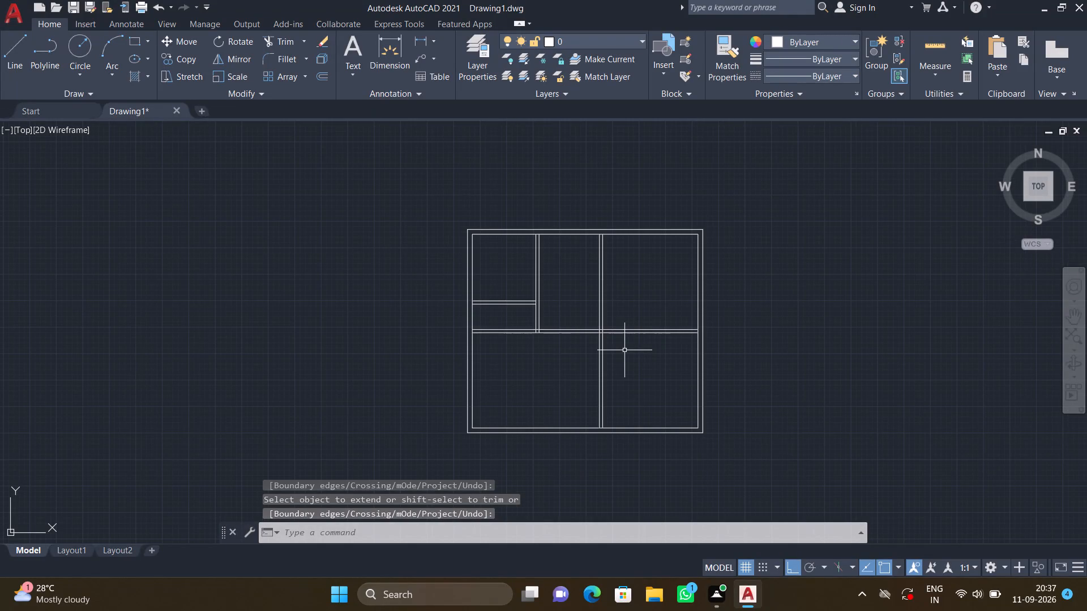
scroll(617, 350, up, 1)
key(o)
key(Return)
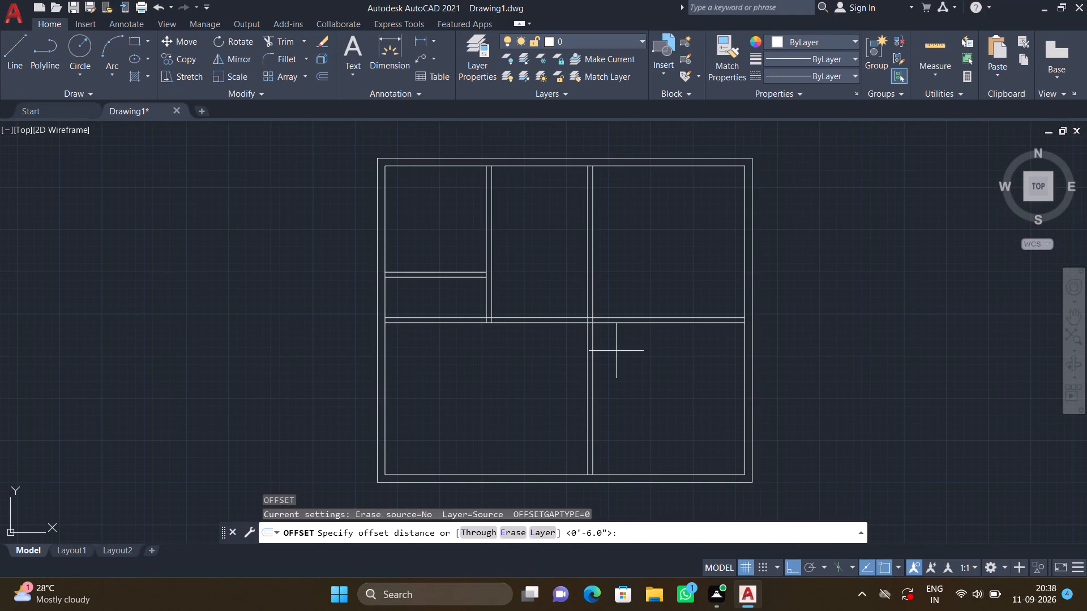
text(10')
text(6")
key(Return)
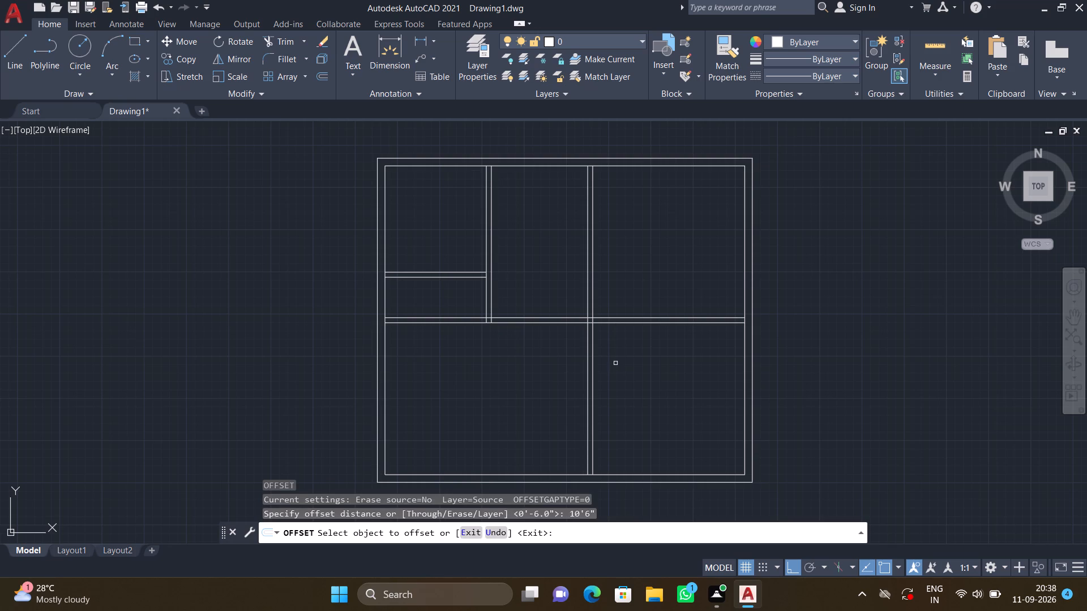
click(593, 372)
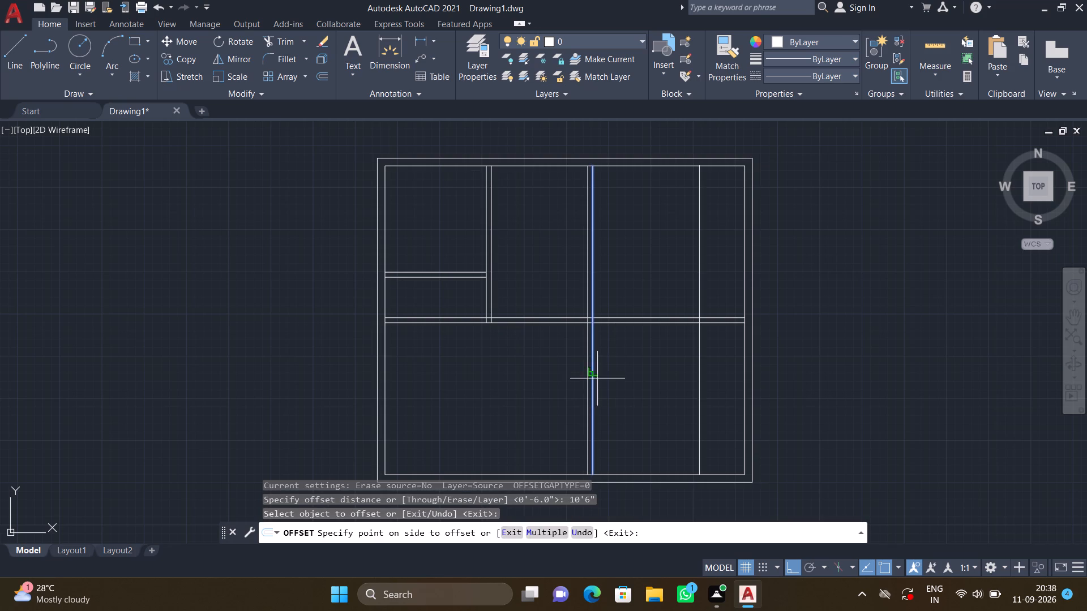
click(645, 375)
key(Return)
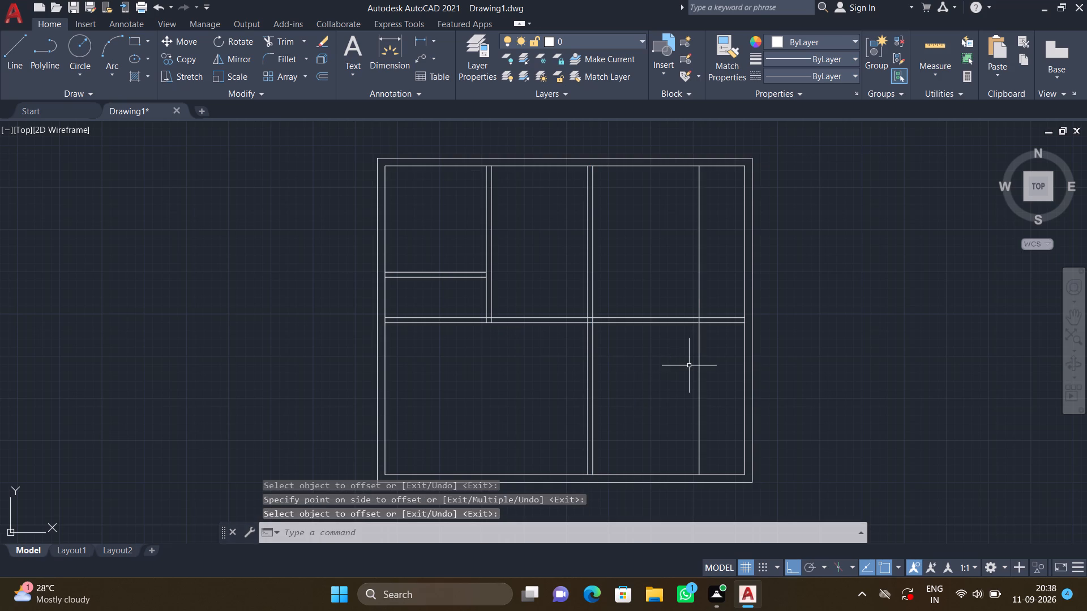
Offset the new vertical line 6" toward the right outer wall to form the partition's second face.
scroll(690, 365, up, 2)
key(o)
key(Return)
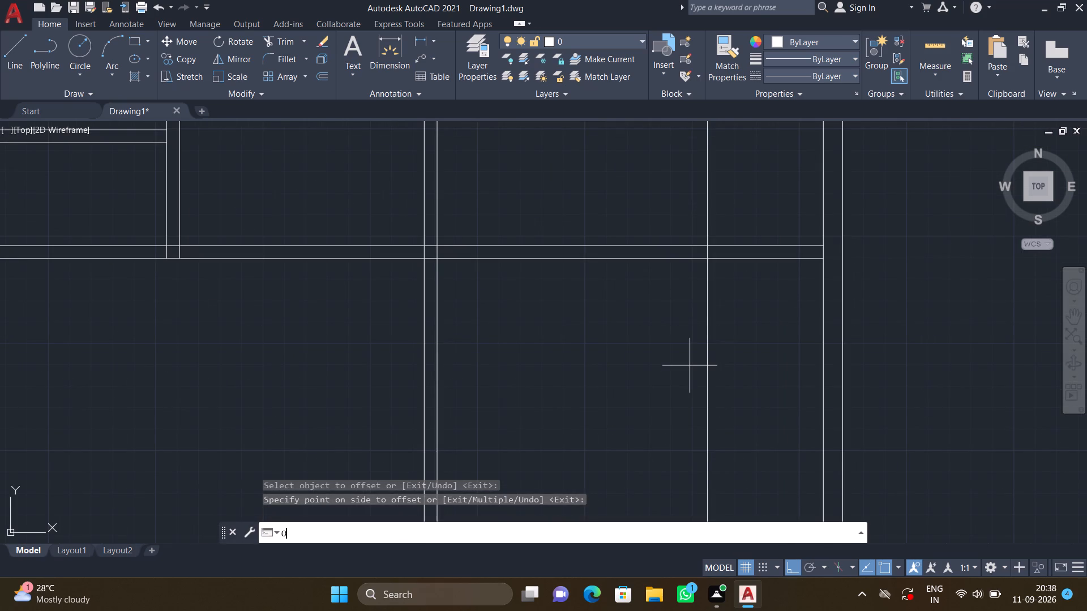
text(6")
key(Return)
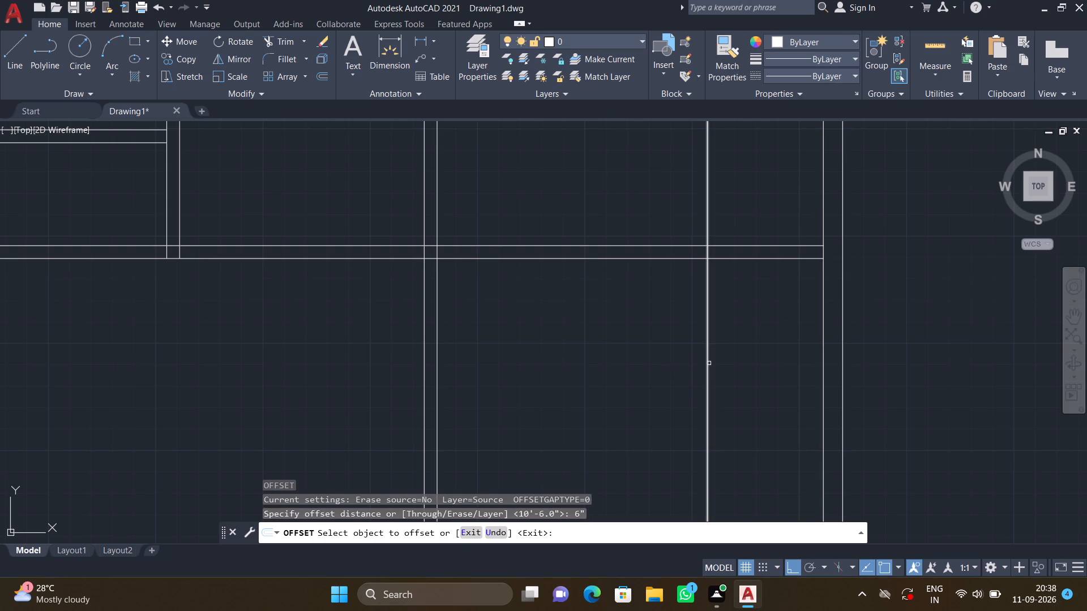
click(709, 363)
click(727, 361)
key(Return)
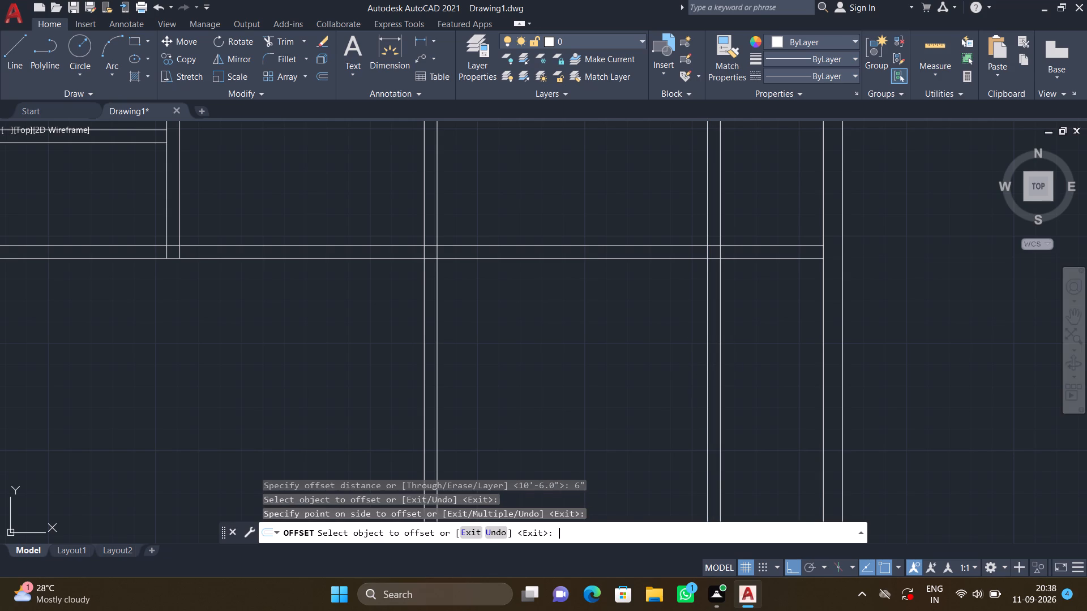
Trim the new vertical partition's two lines above and inside the horizontal partition, ending them at its lower line.
scroll(727, 361, down, 2)
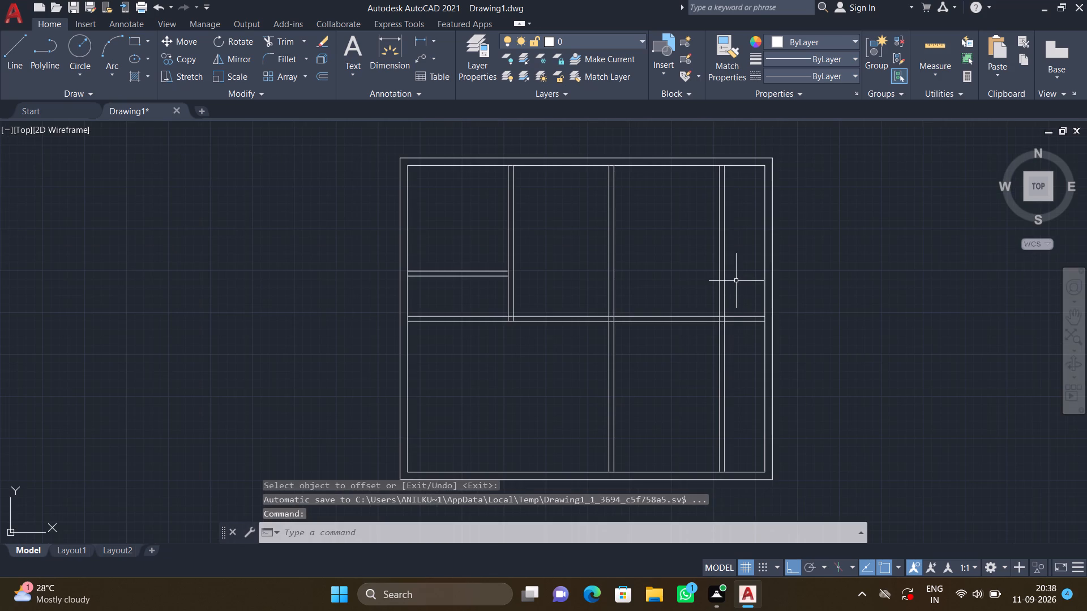
text(TR)
key(Return)
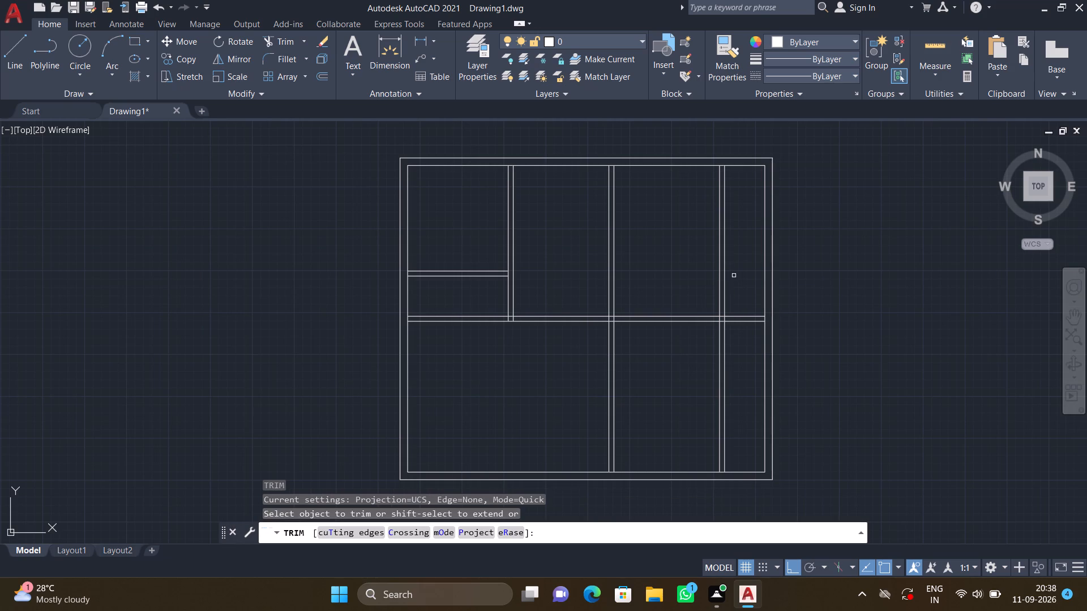
click(732, 275)
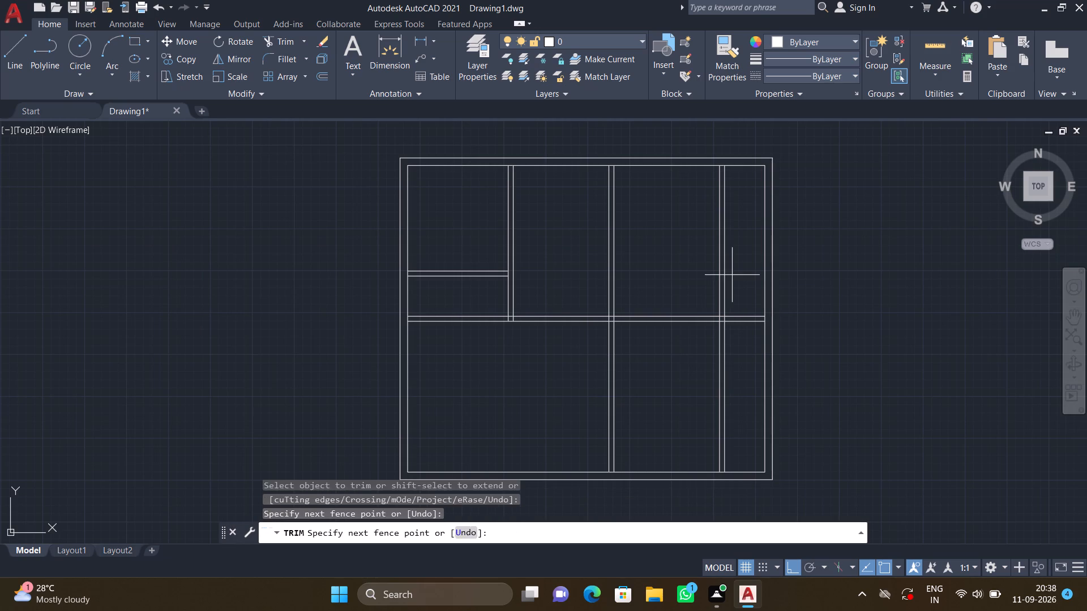
click(666, 270)
scroll(726, 320, up, 3)
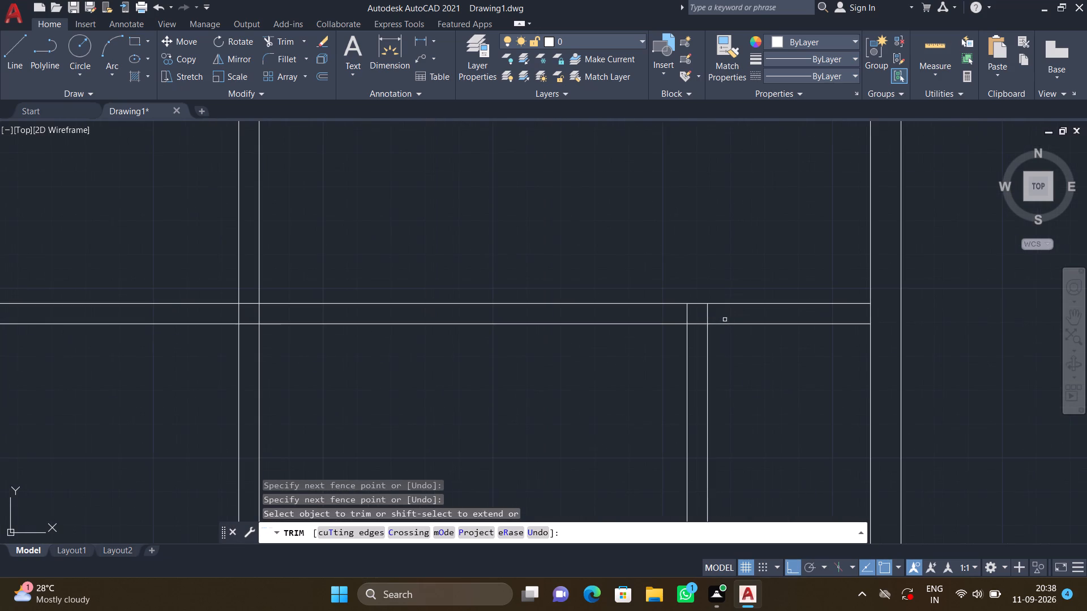
click(662, 316)
click(736, 316)
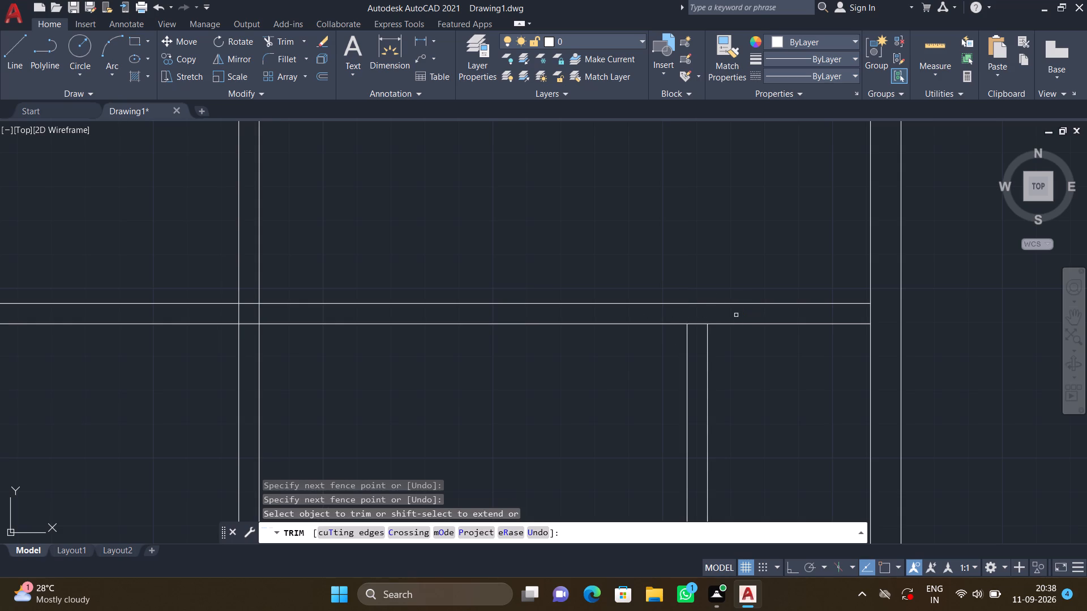
key(Return)
Check the width of the narrow lower-right room with the Quick measure tool.
scroll(739, 330, down, 4)
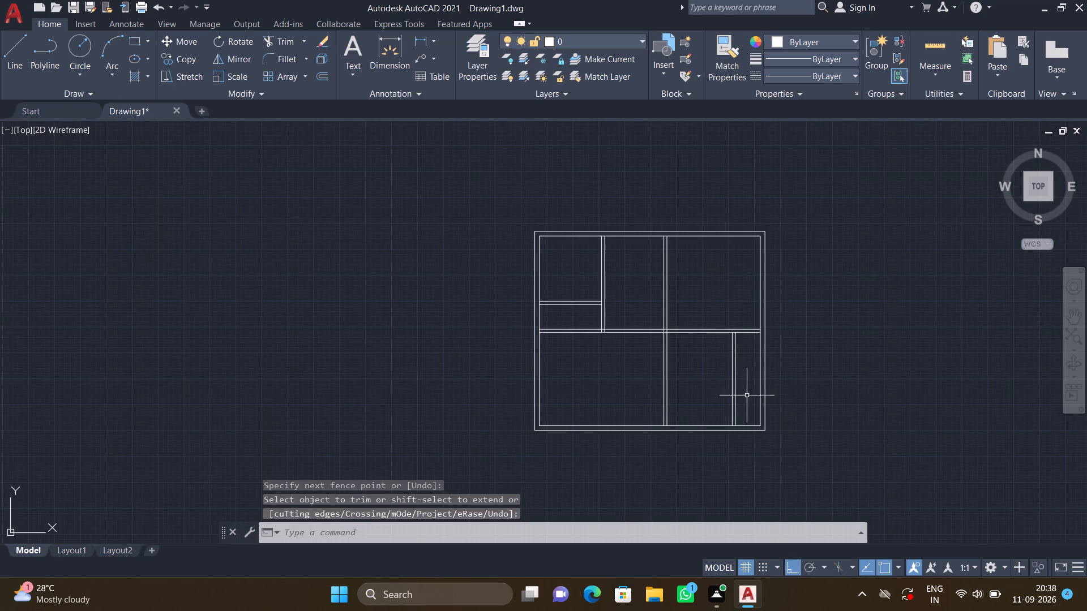
scroll(734, 432, up, 3)
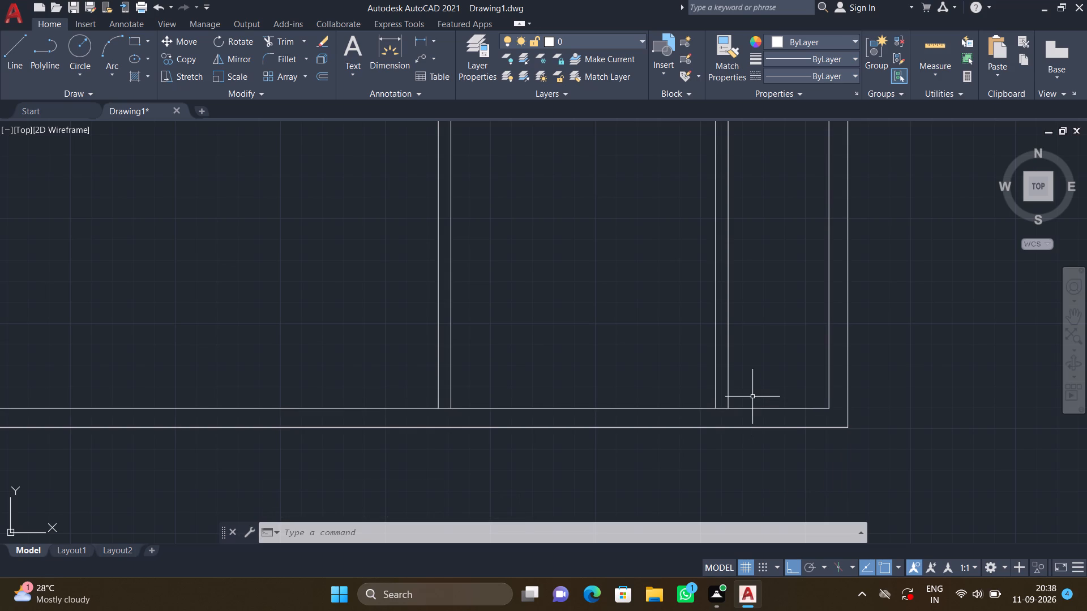
scroll(752, 393, up, 2)
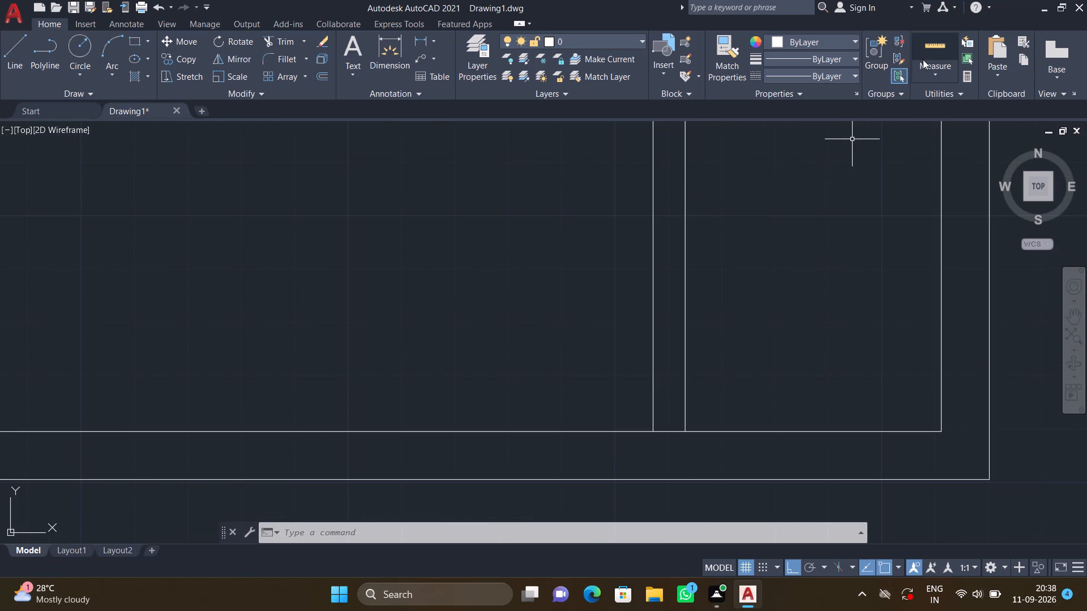
click(926, 67)
click(942, 100)
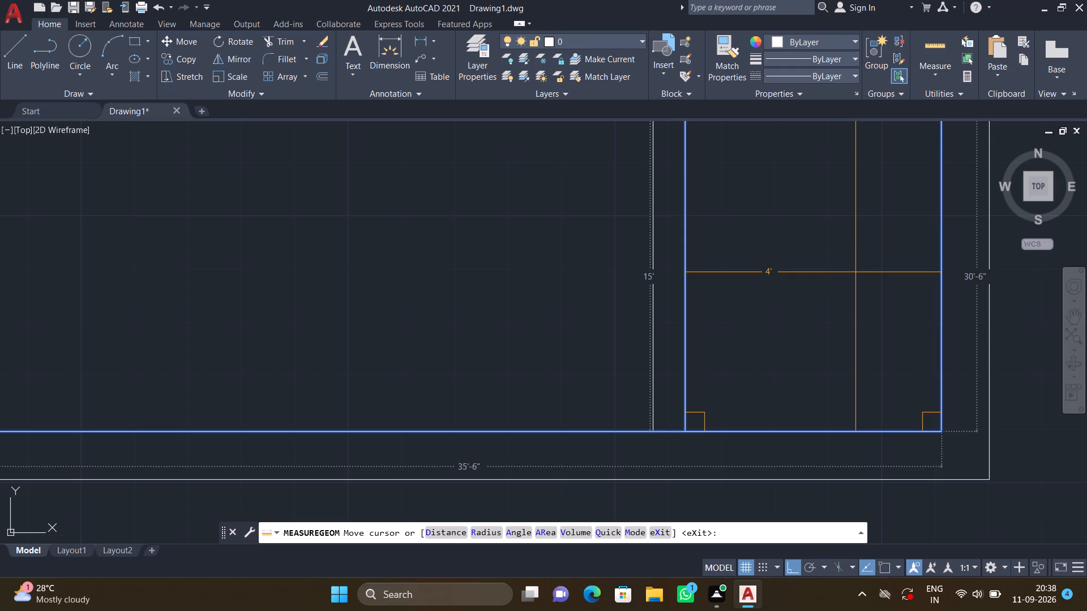
key(Escape)
Offset the inner face of the bottom outer wall 7'3" upward into the lower rooms.
scroll(855, 271, down, 3)
middle_drag(853, 264, 852, 264)
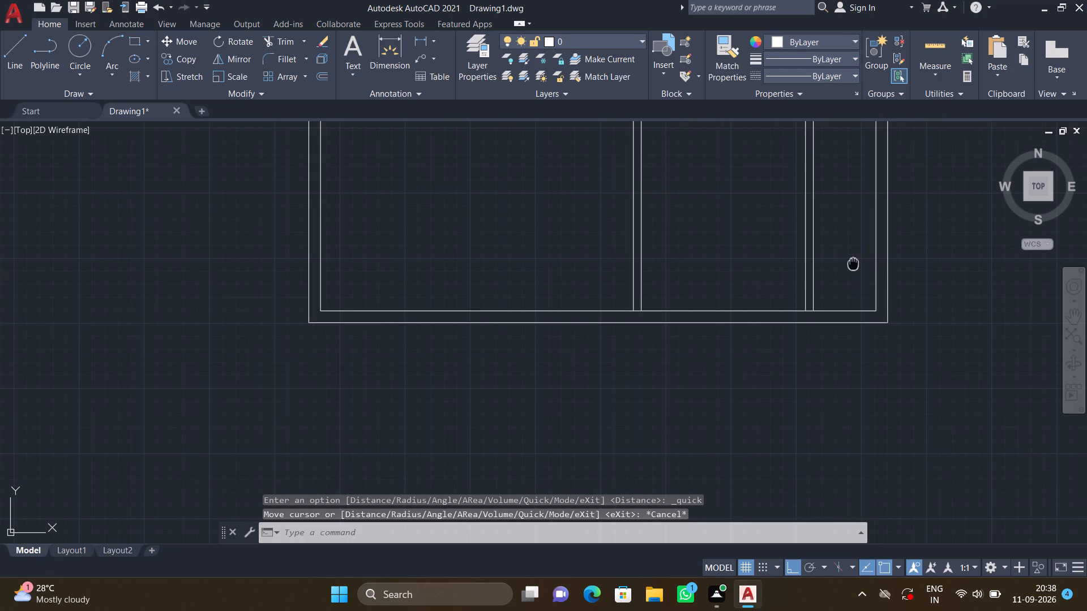
middle_drag(852, 264, 782, 374)
scroll(840, 272, down, 1)
middle_click(782, 376)
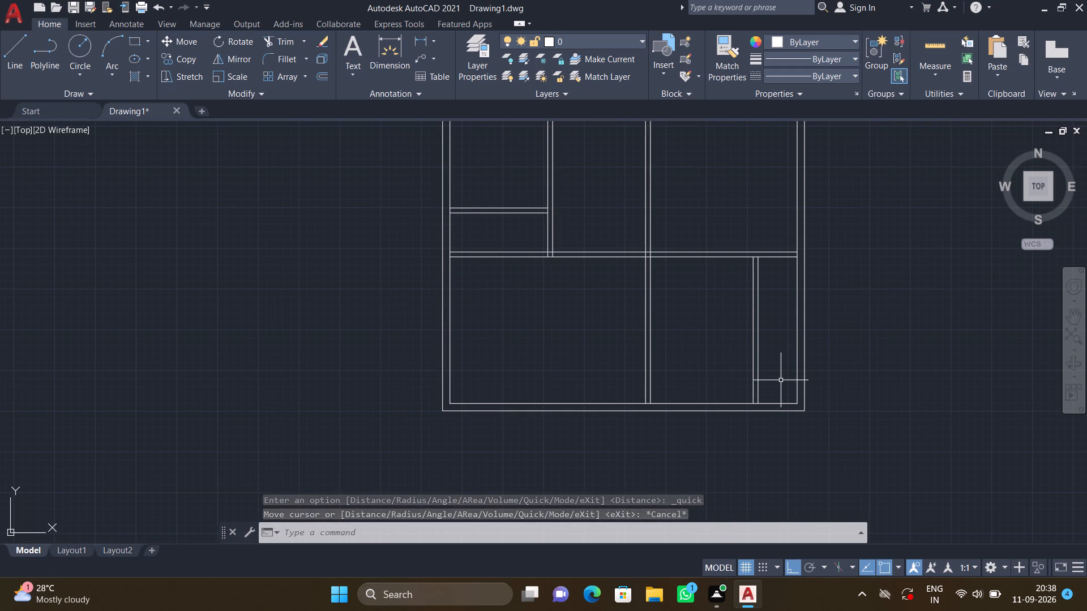
key(o)
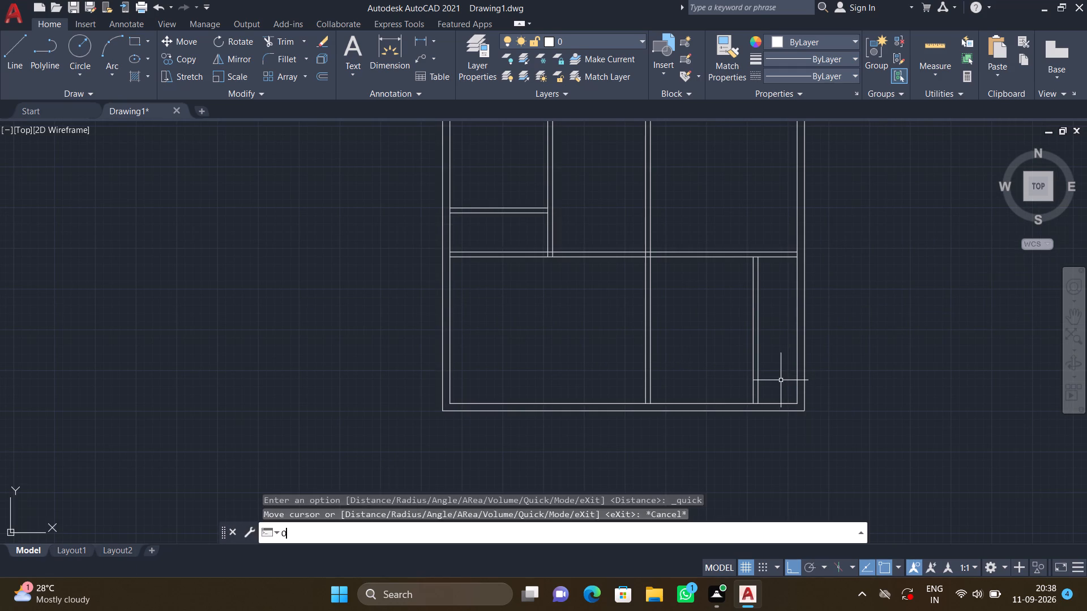
key(Return)
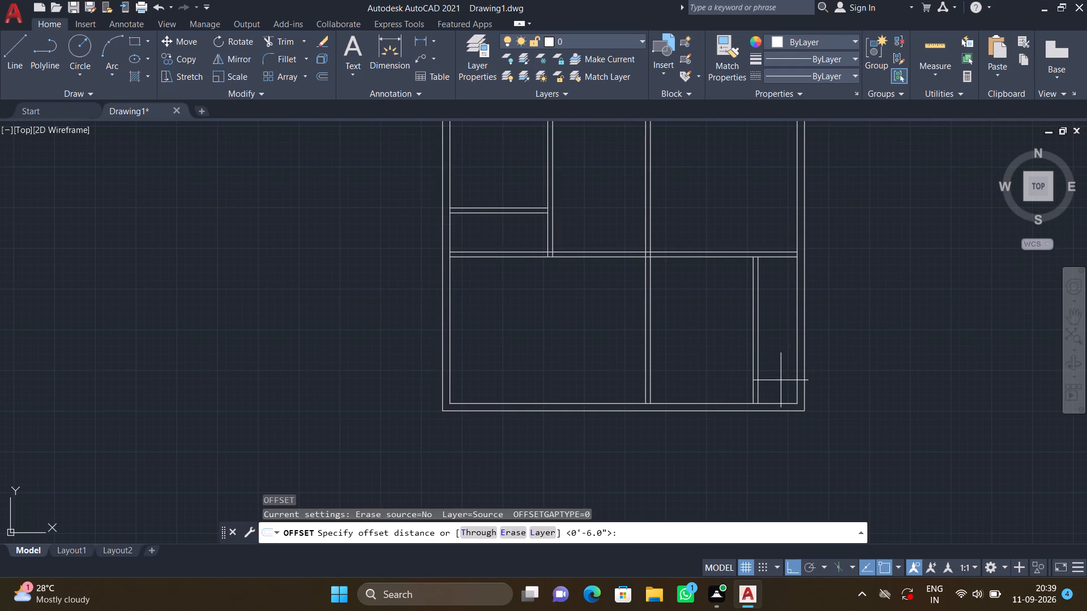
text(7')
text(3")
key(Return)
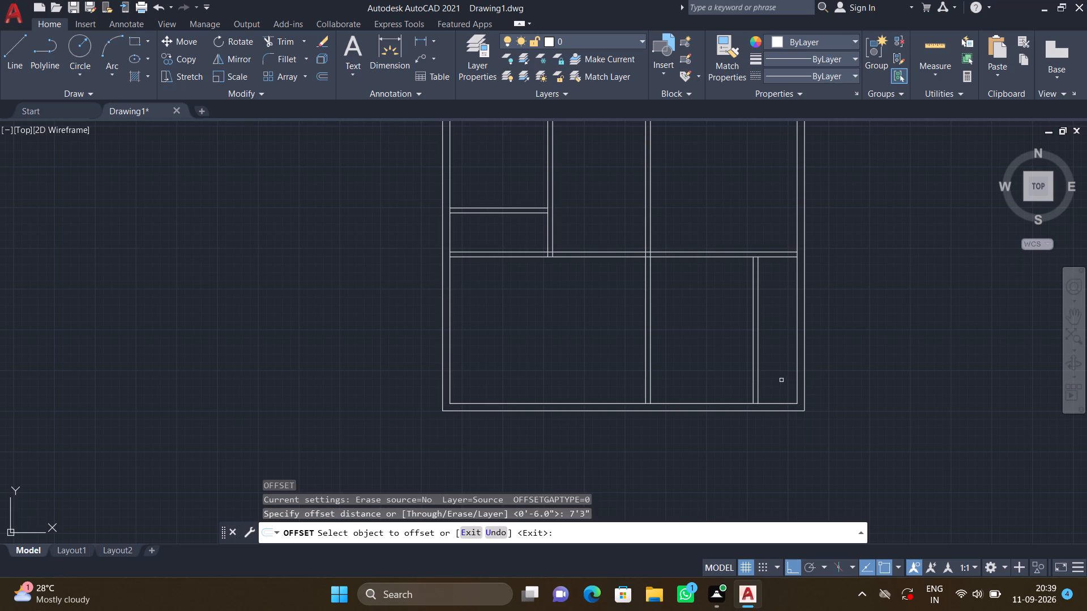
scroll(781, 380, up, 3)
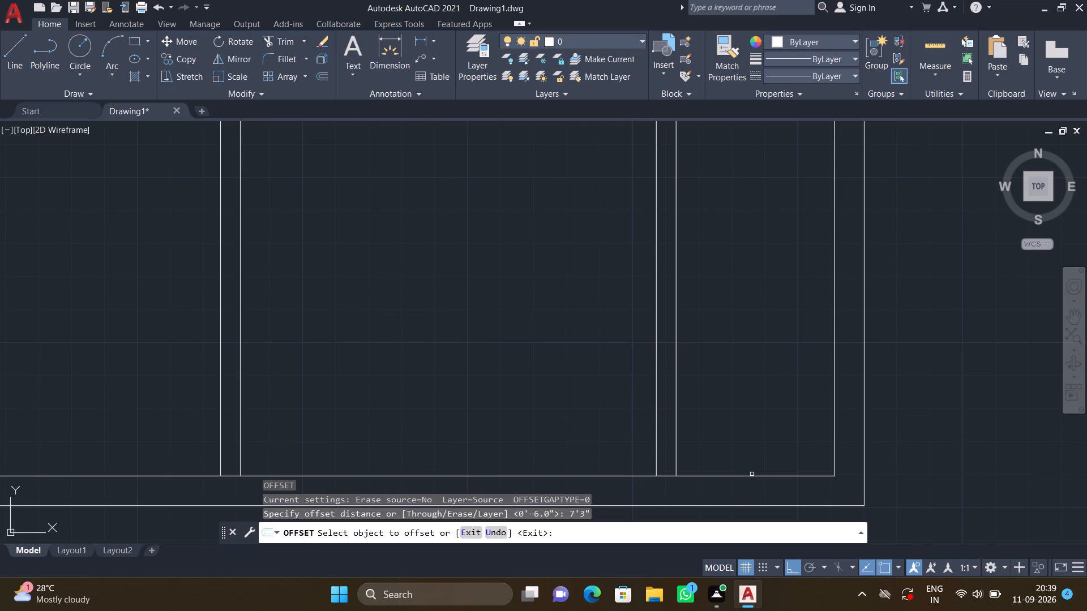
click(755, 476)
click(744, 262)
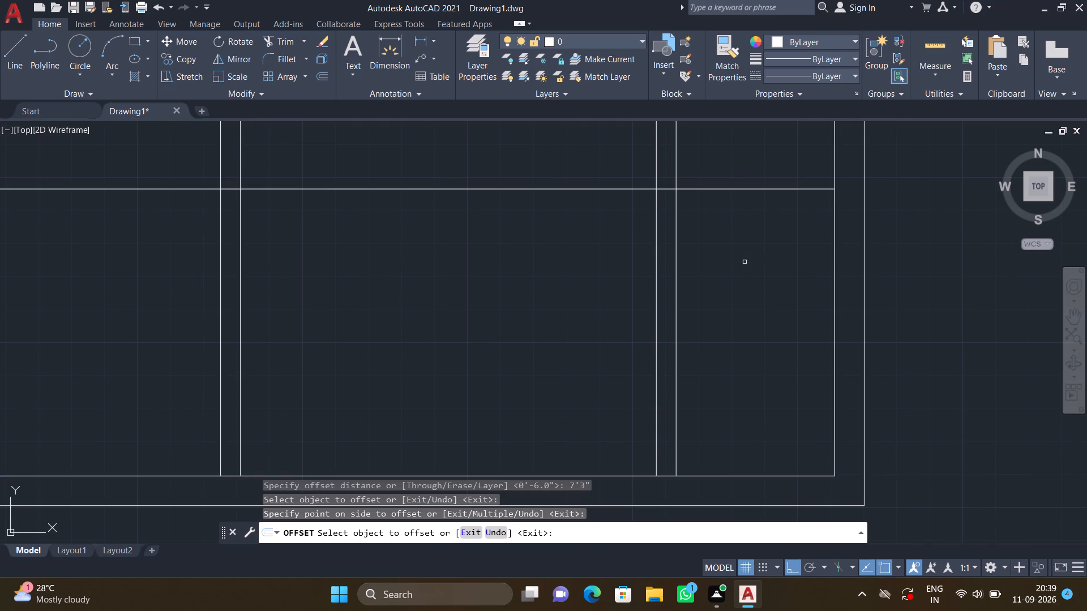
key(Return)
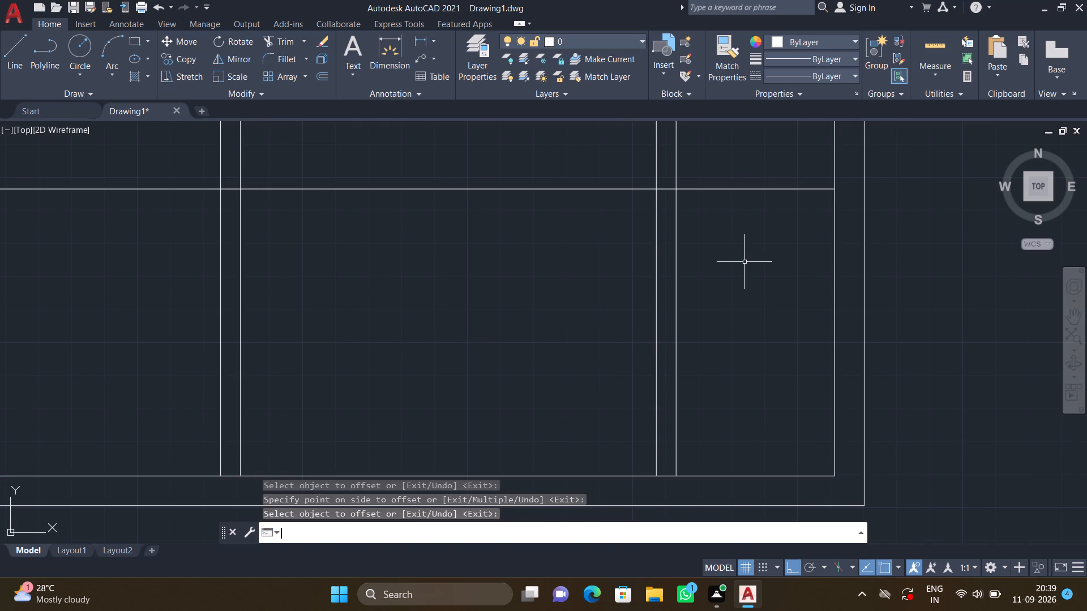
Trim the new horizontal line so it spans only the narrow room between the new vertical partition and the right outer wall.
scroll(744, 262, down, 2)
text(TR)
key(Return)
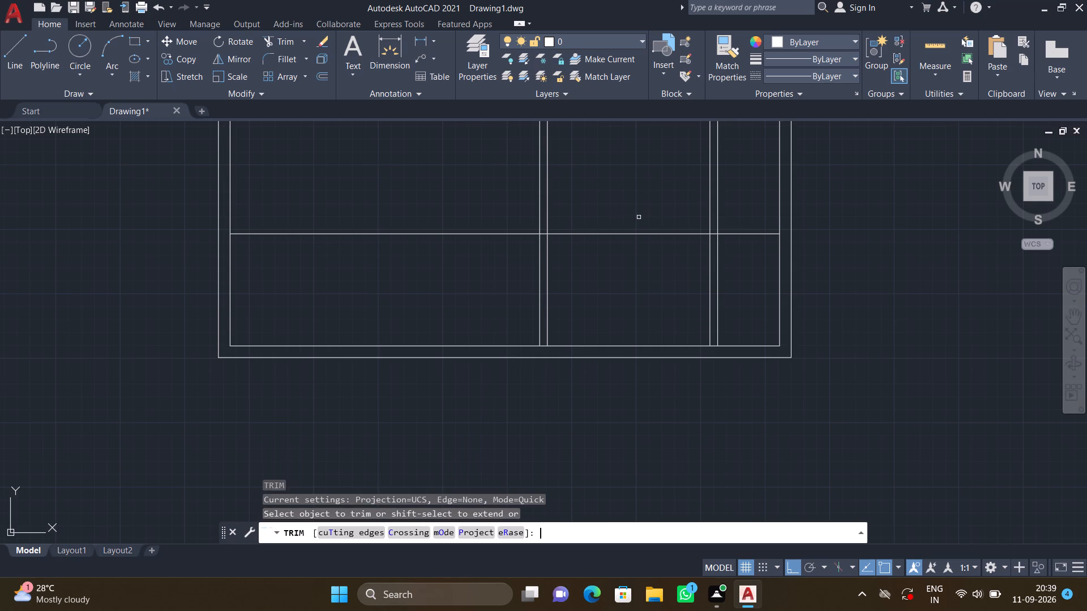
click(639, 216)
click(641, 260)
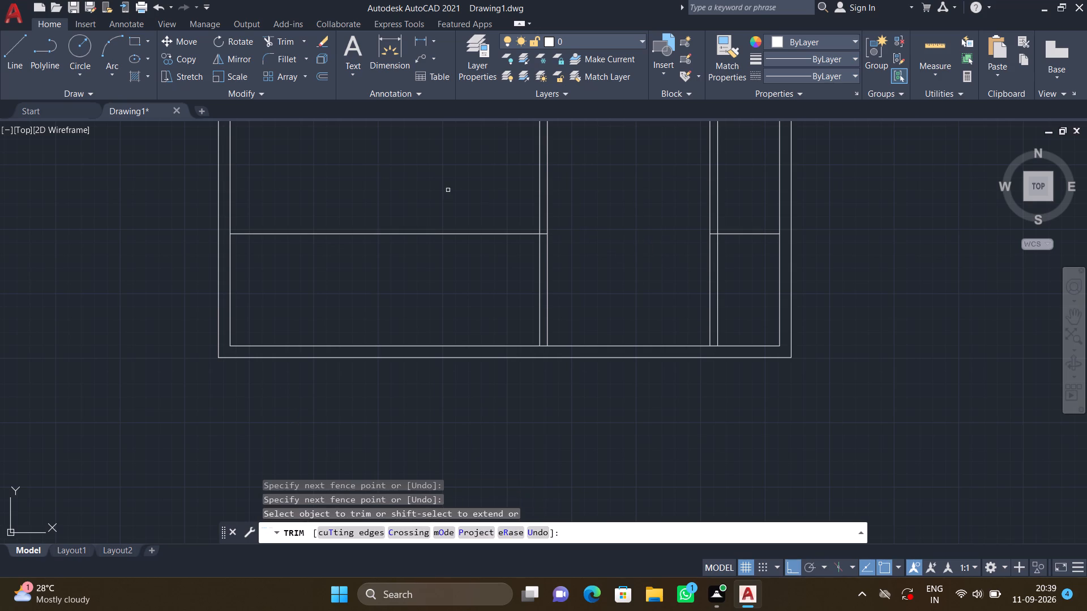
click(448, 190)
click(440, 259)
scroll(483, 250, up, 3)
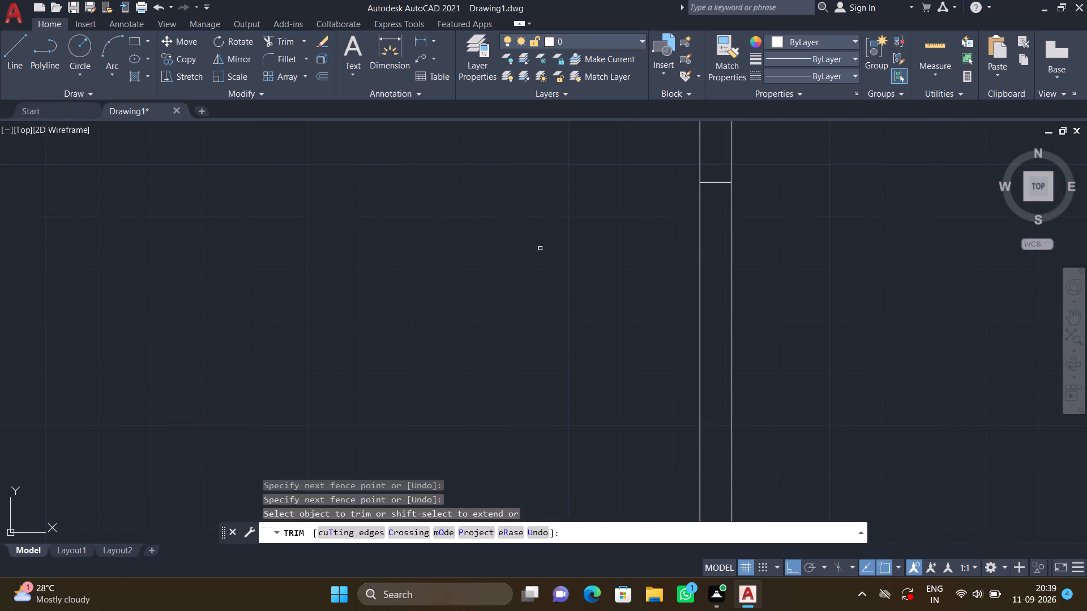
click(714, 167)
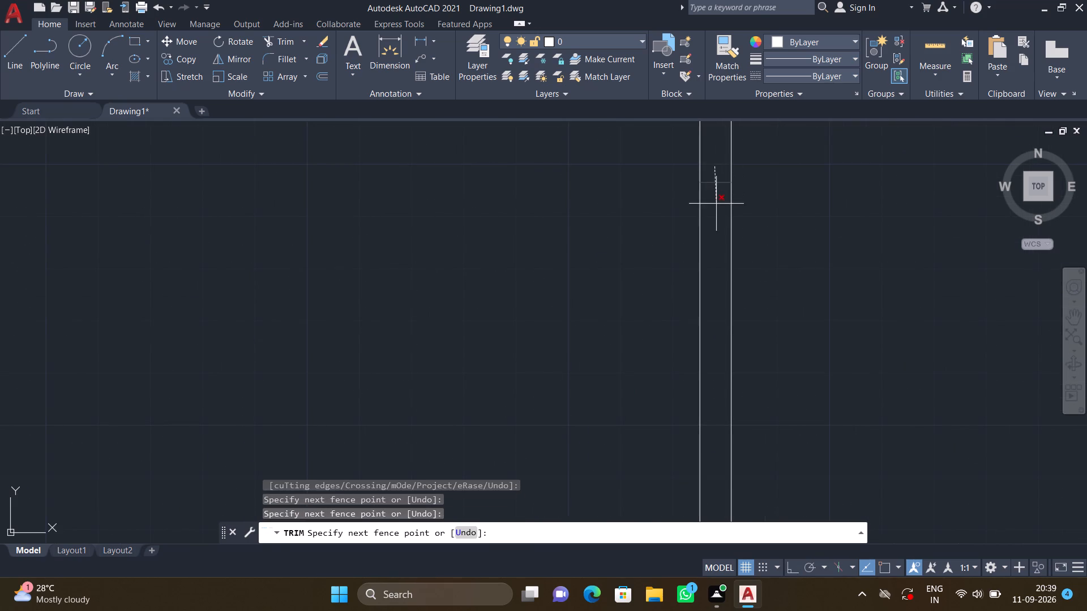
click(716, 205)
scroll(758, 205, down, 4)
middle_drag(771, 208, 611, 249)
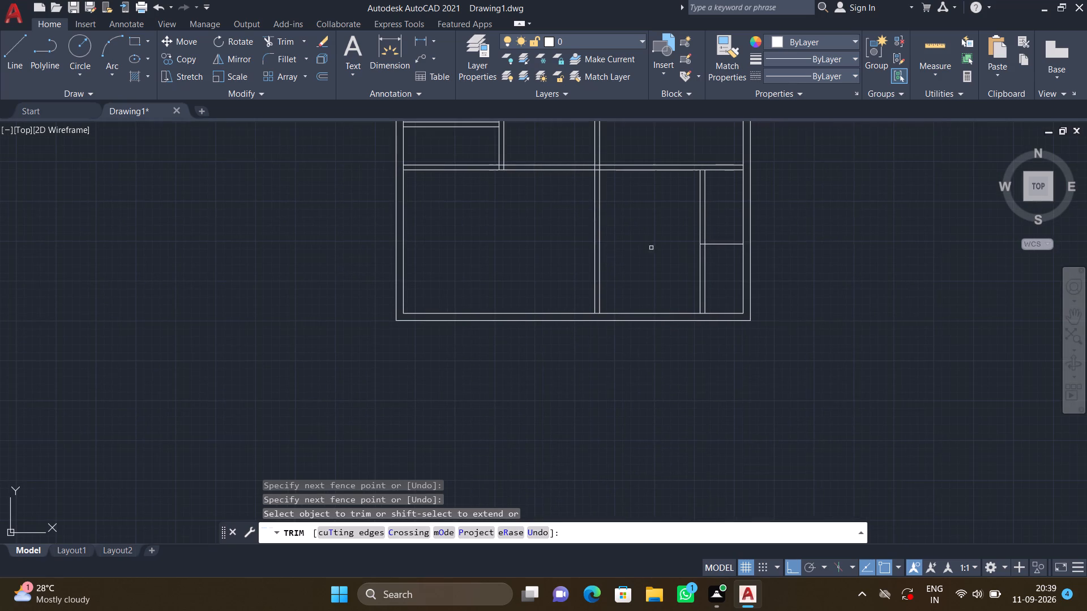
scroll(664, 252, up, 2)
scroll(778, 241, up, 2)
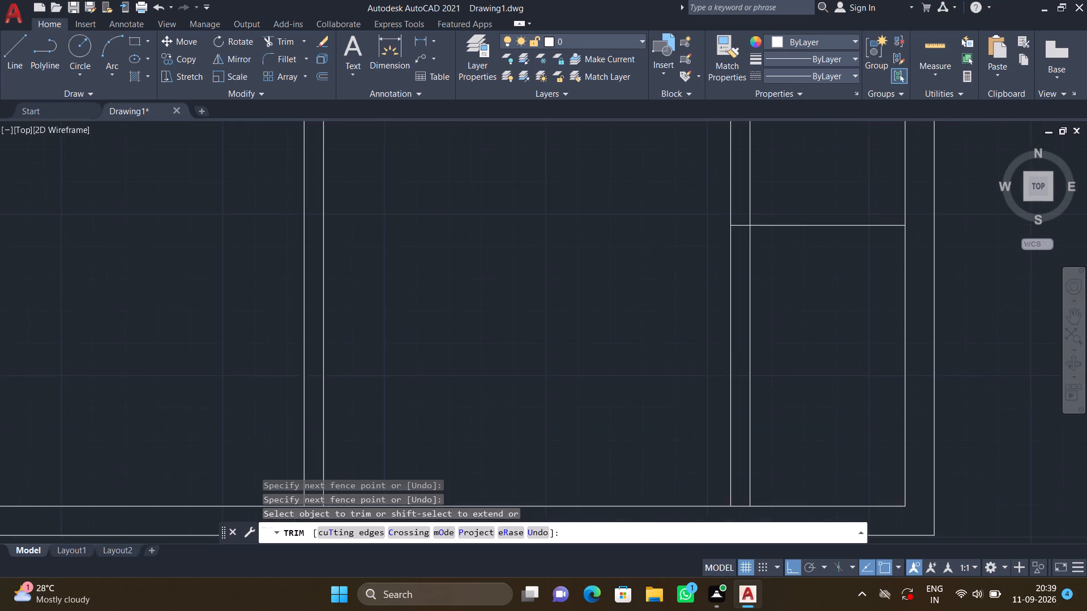
click(718, 206)
click(718, 233)
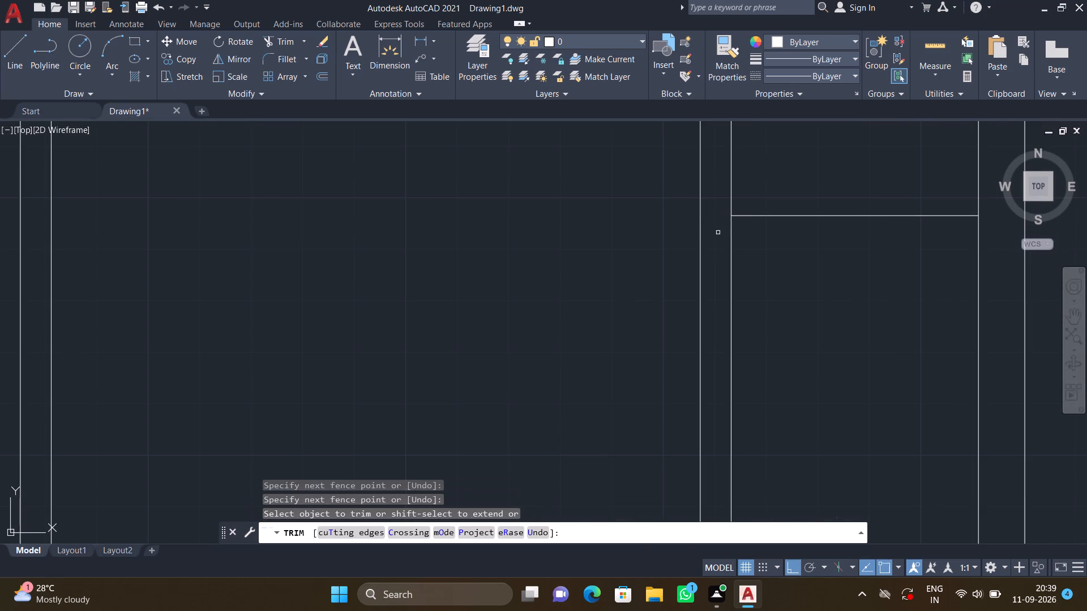
key(Return)
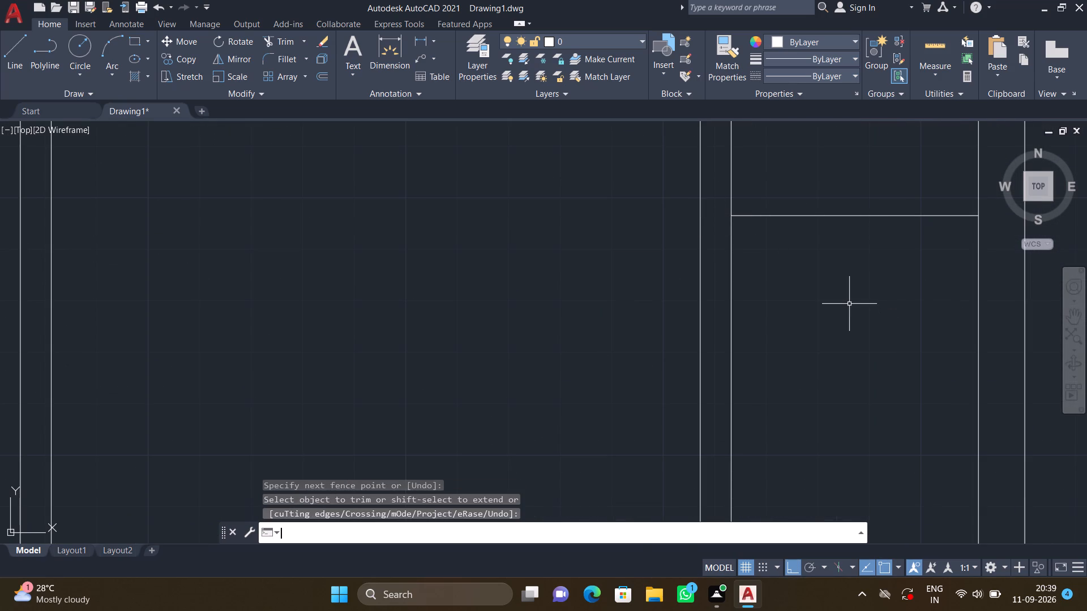
Offset the short horizontal line in the narrow lower-right room 6" upward to form a partition.
scroll(861, 337, down, 5)
middle_drag(849, 334, 841, 329)
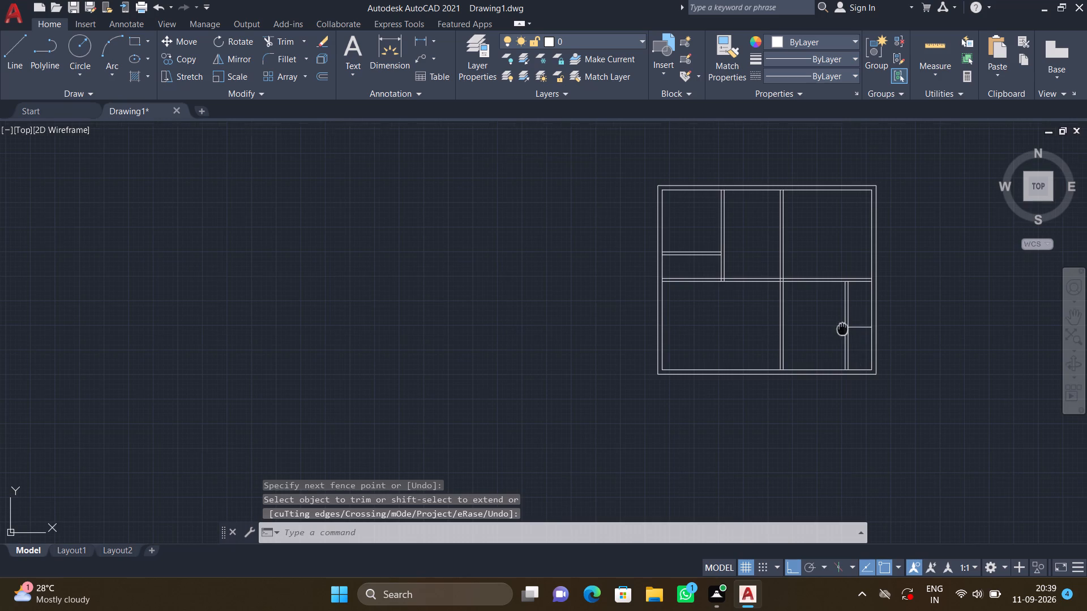
middle_drag(841, 329, 525, 253)
scroll(537, 257, up, 3)
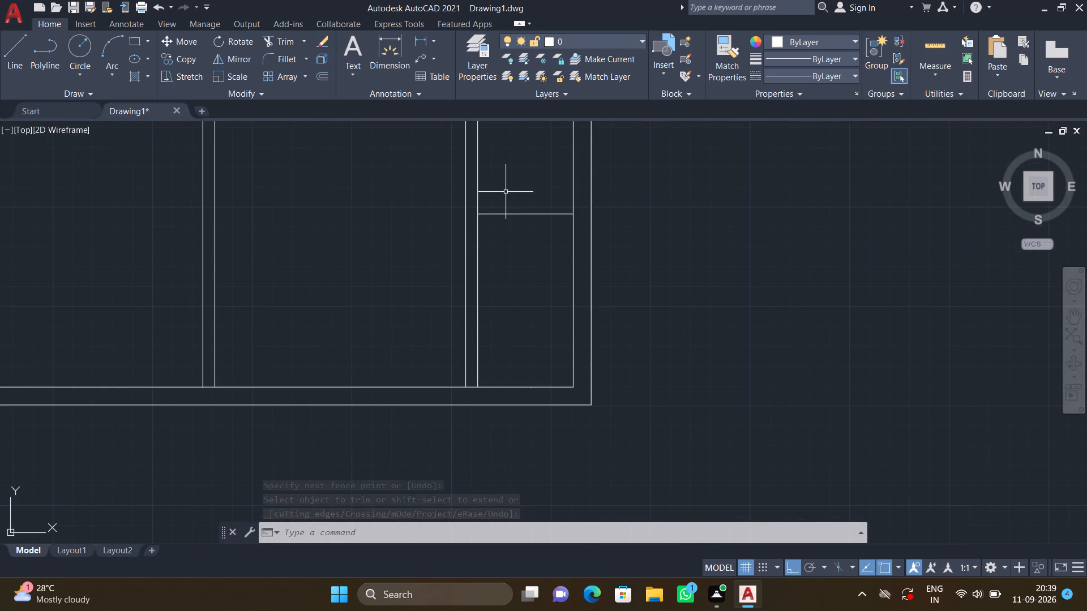
key(o)
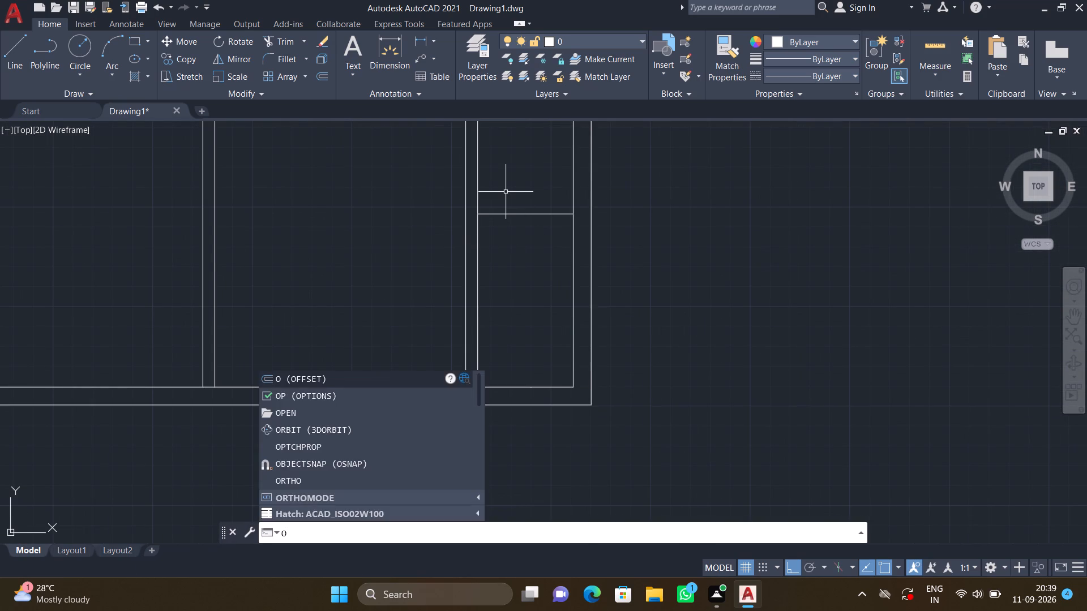
key(Return)
text(6")
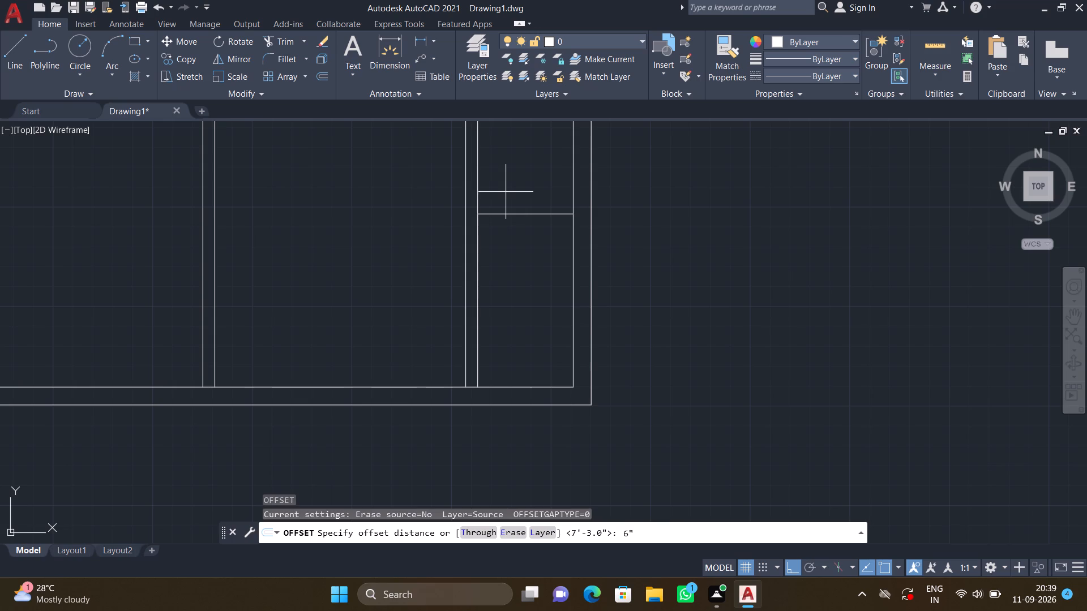
key(Return)
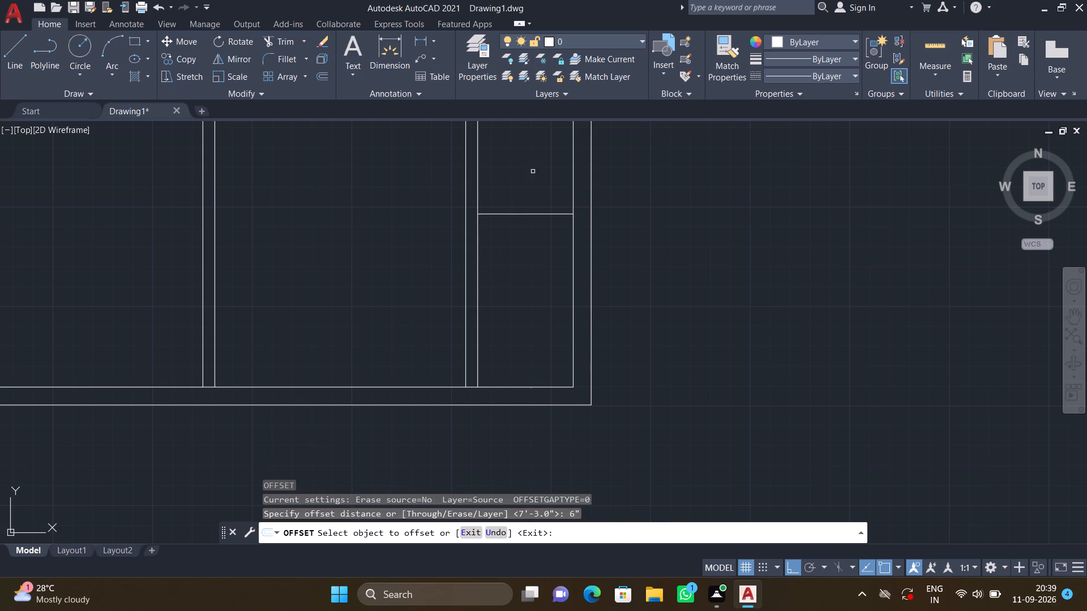
click(520, 213)
click(525, 174)
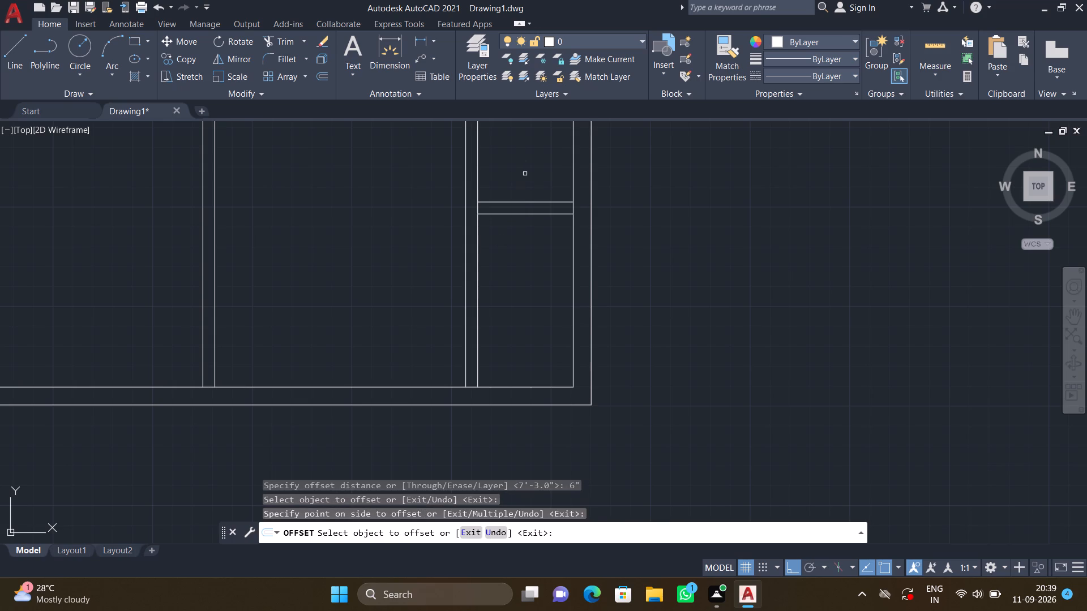
key(Return)
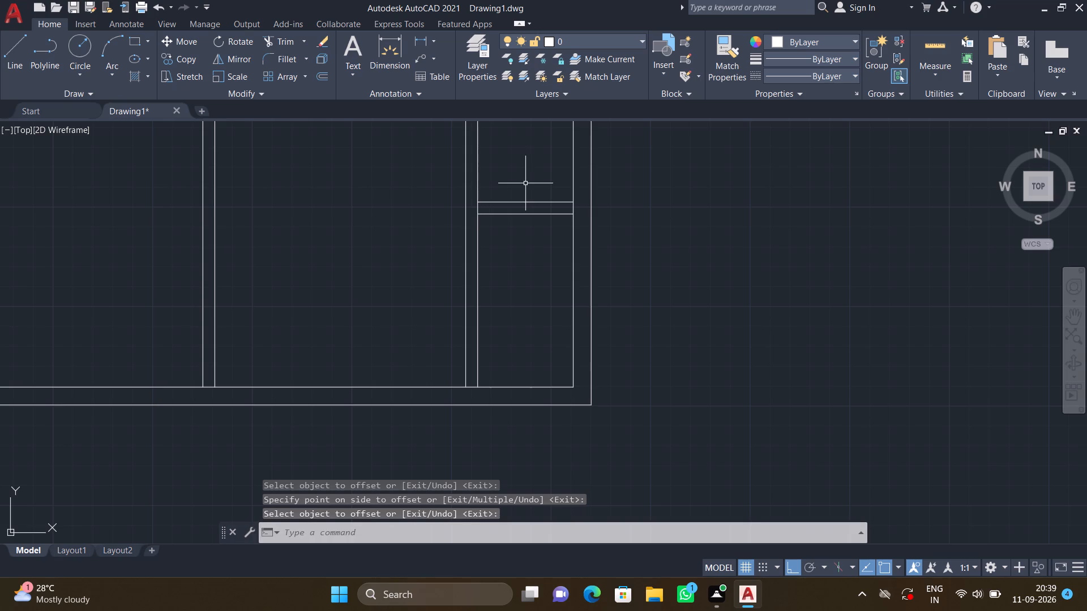
Check the size of the small room below the new short partition with the Quick measure tool.
scroll(521, 242, down, 2)
middle_drag(521, 221, 515, 240)
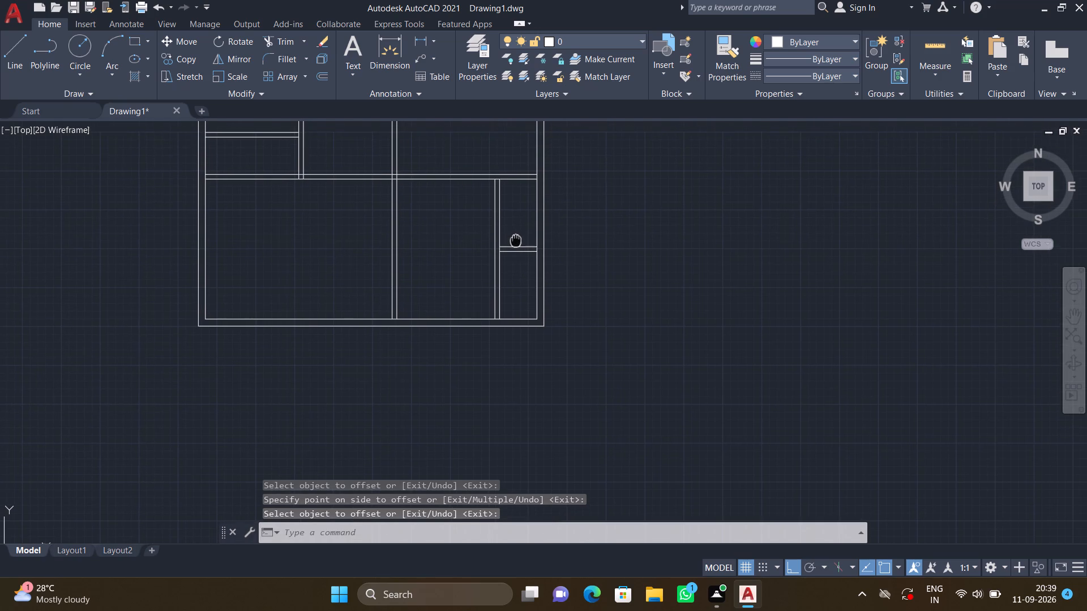
scroll(525, 218, up, 2)
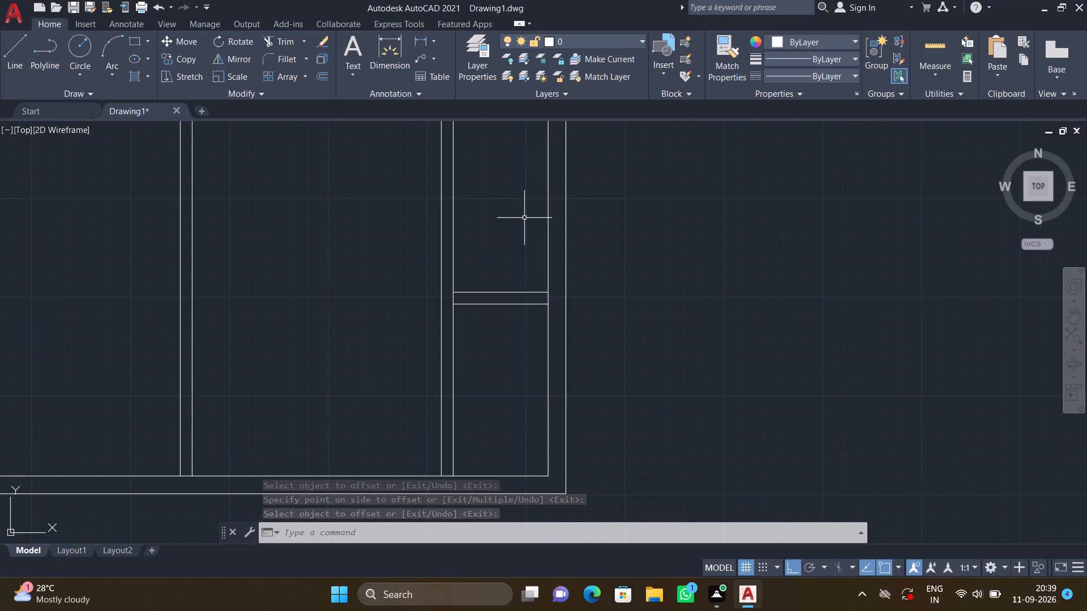
scroll(524, 218, down, 1)
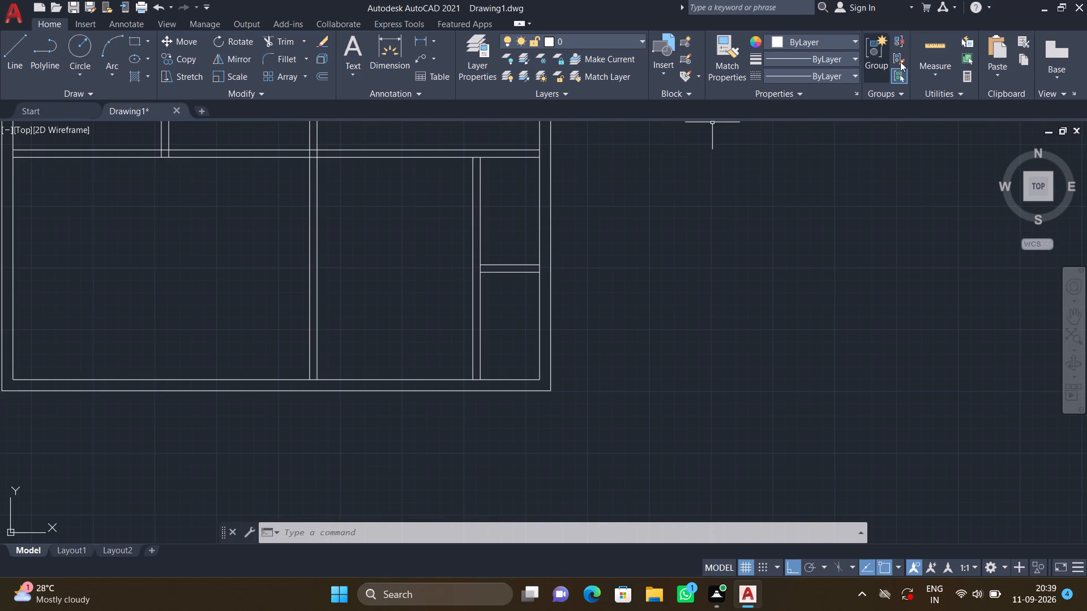
click(935, 76)
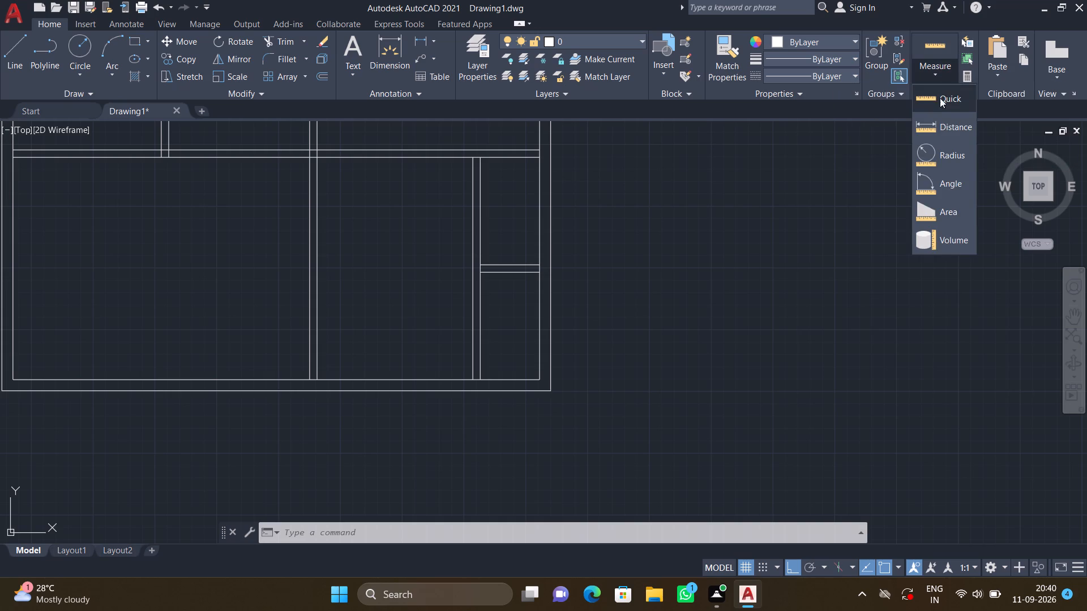
click(942, 102)
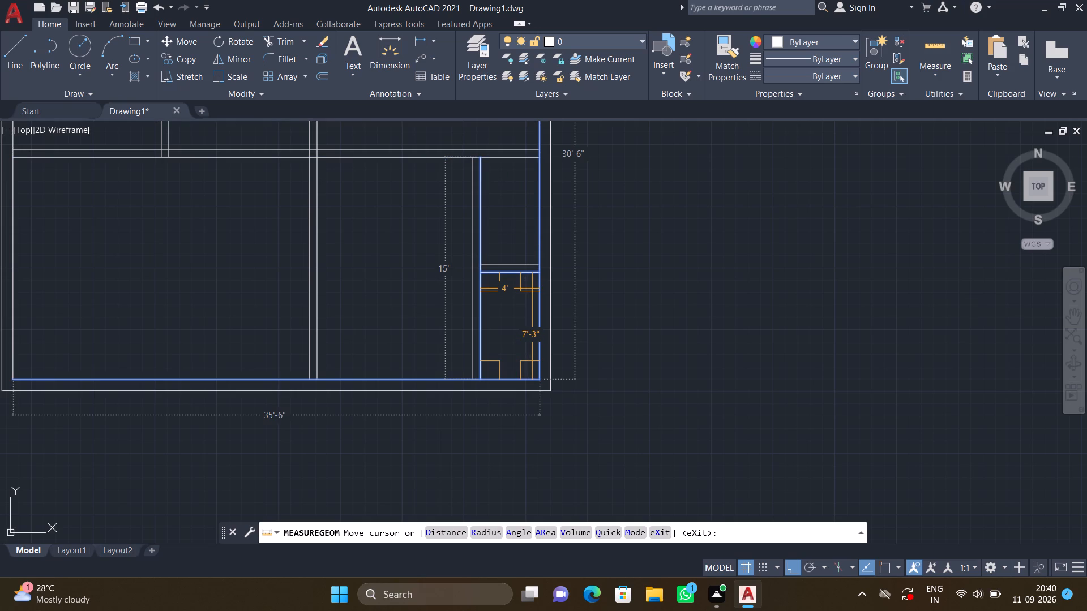
key(Return)
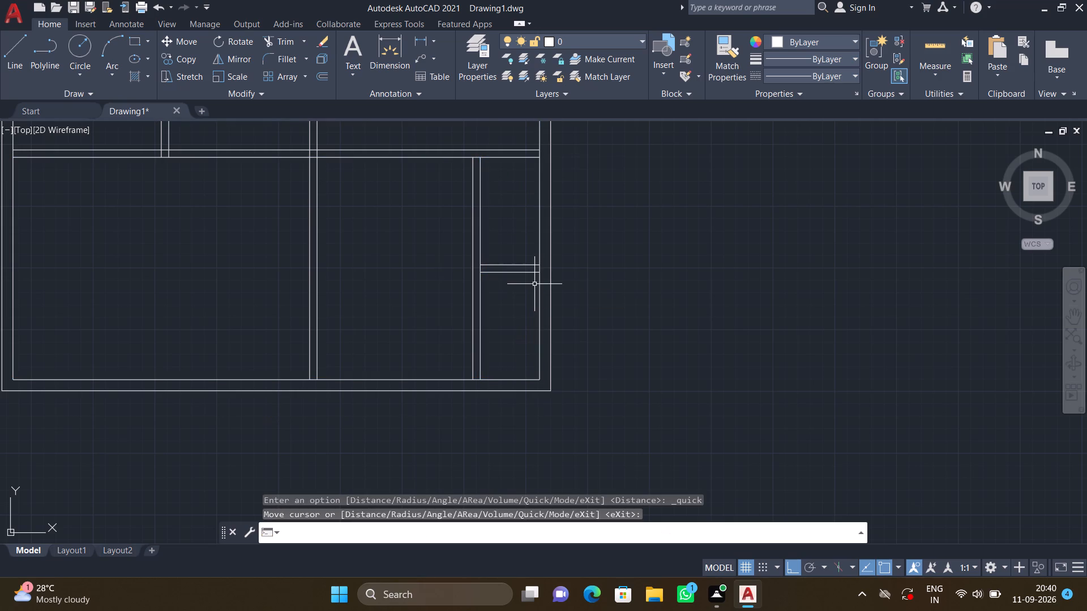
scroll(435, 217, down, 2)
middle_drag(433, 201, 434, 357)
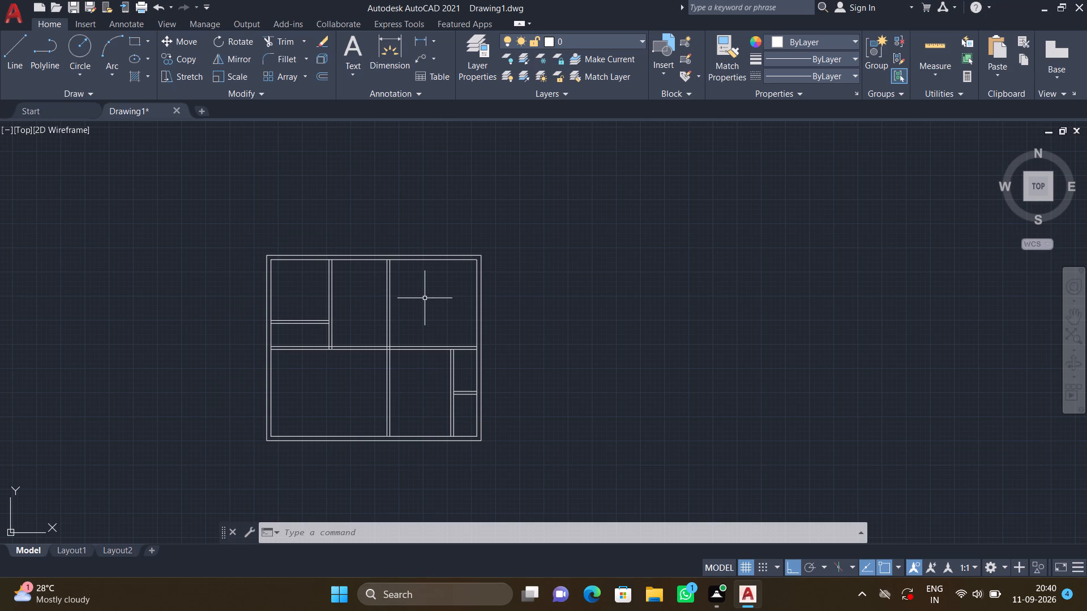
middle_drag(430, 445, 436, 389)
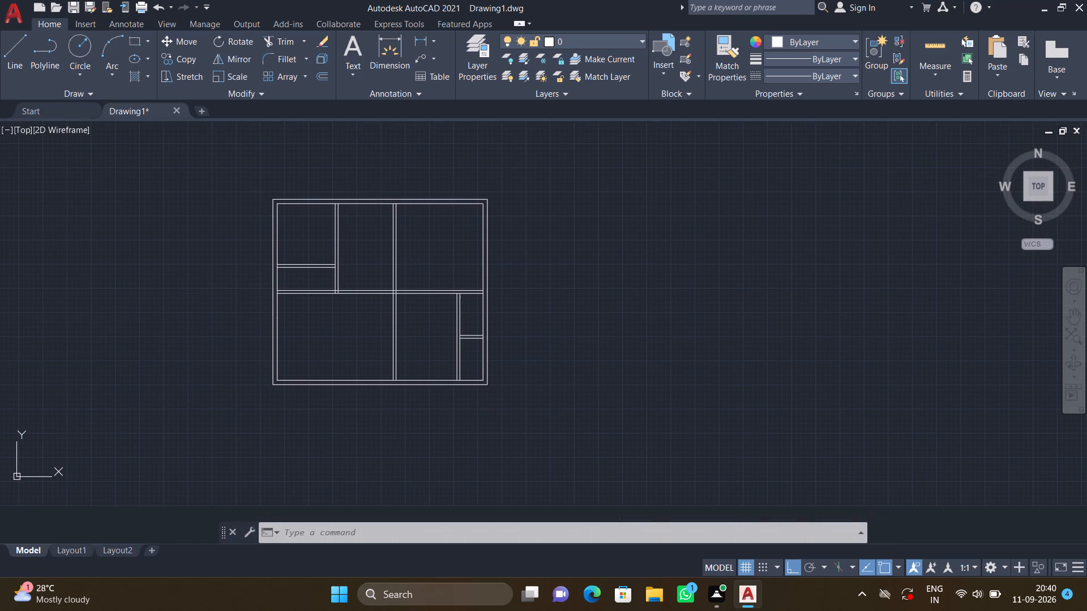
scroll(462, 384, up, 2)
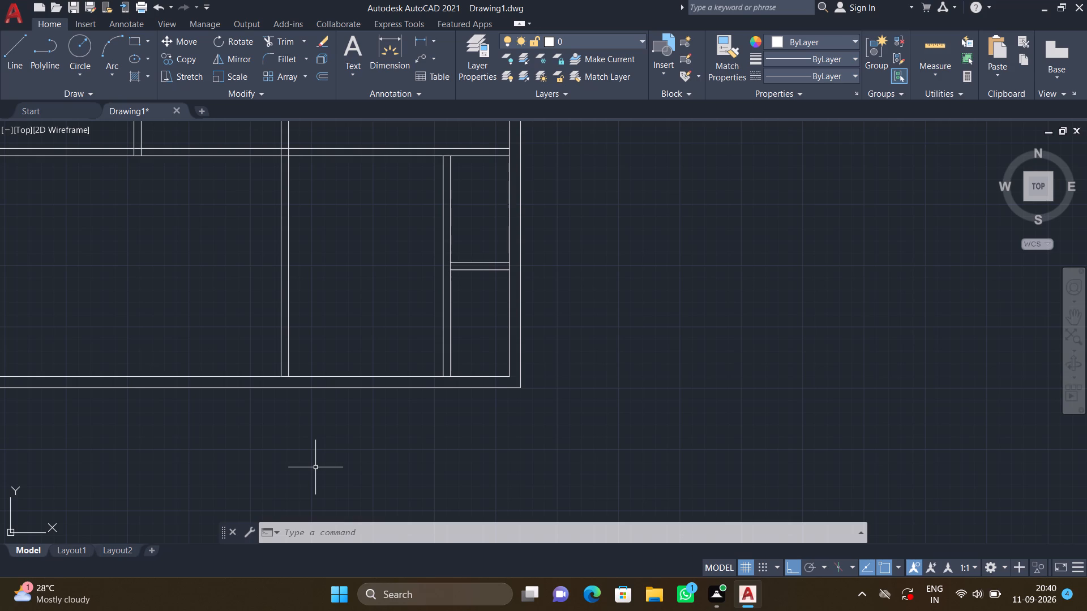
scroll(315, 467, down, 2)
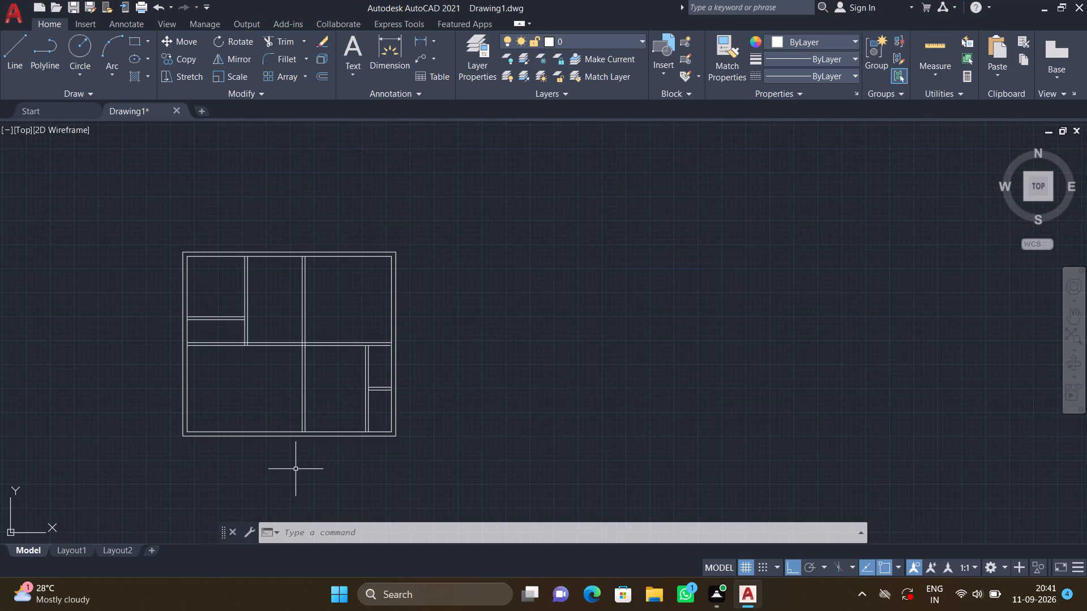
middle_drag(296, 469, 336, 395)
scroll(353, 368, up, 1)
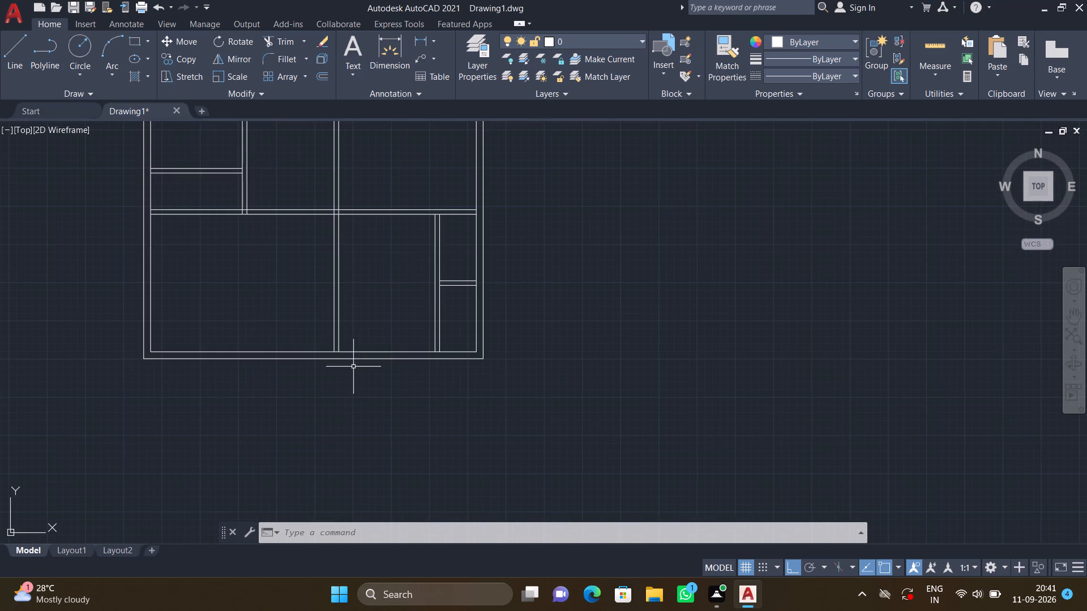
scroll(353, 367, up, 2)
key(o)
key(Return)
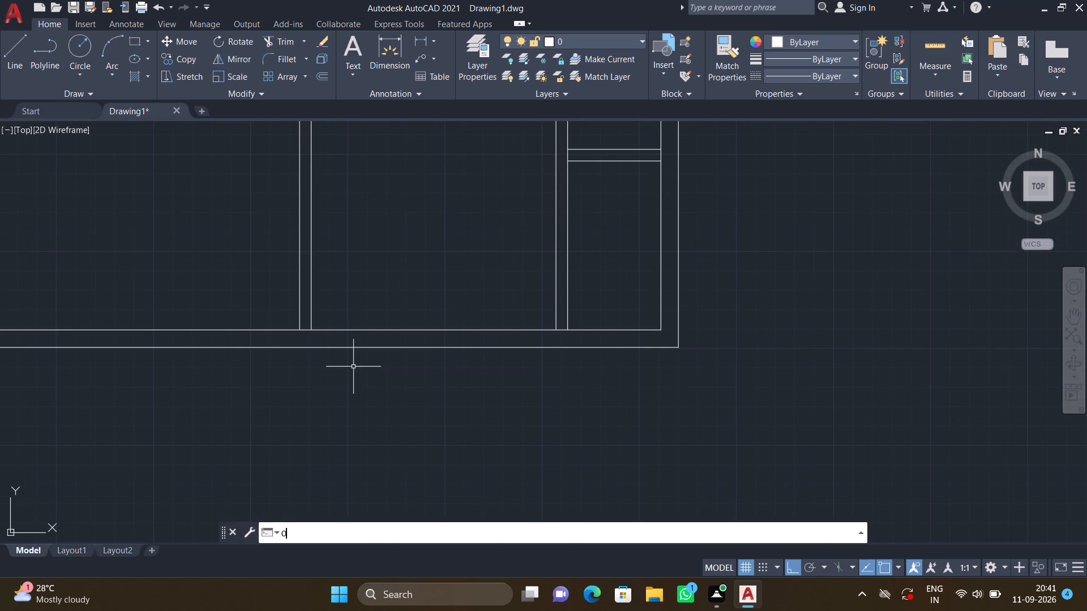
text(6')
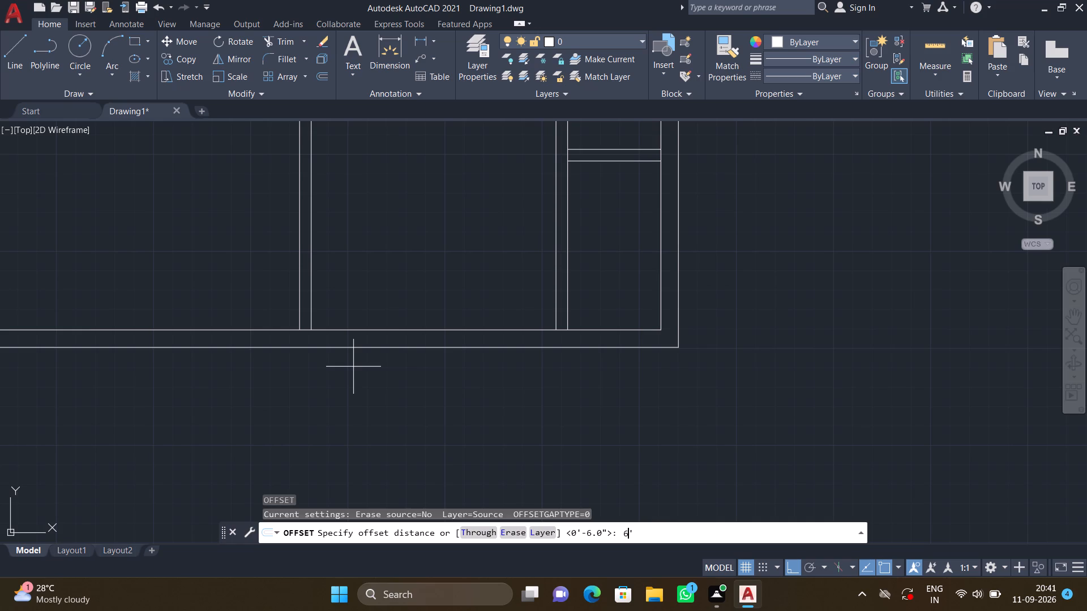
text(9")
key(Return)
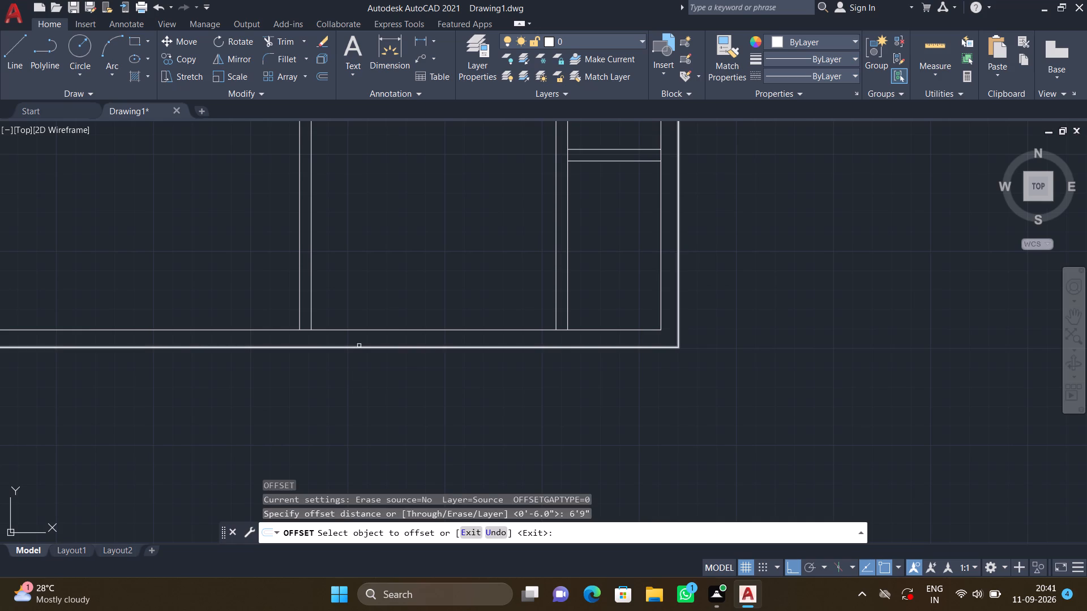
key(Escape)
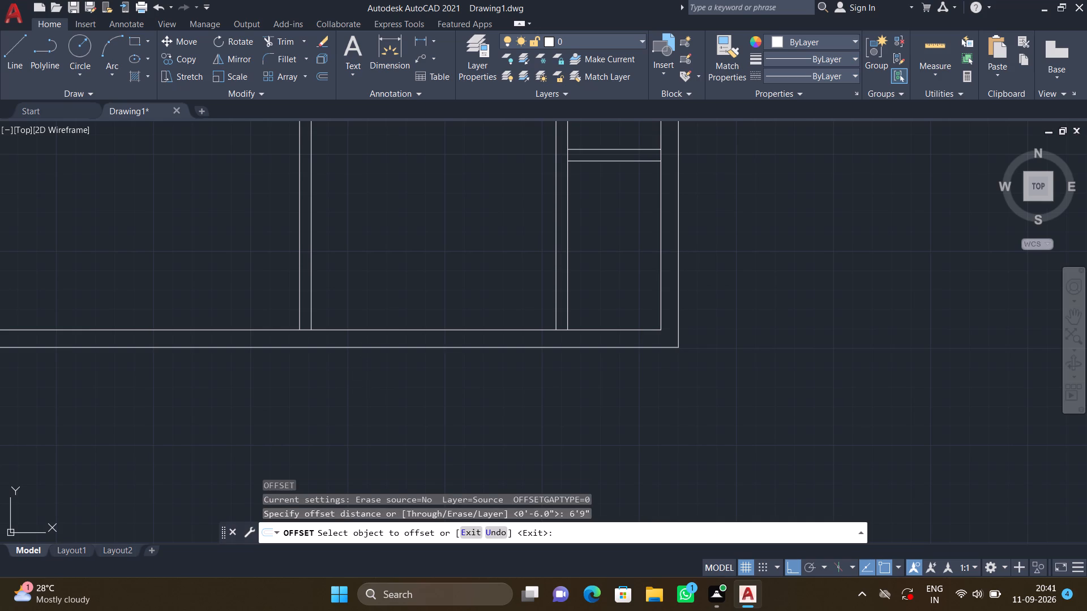
Explode the outer wall outline into separate lines.
scroll(310, 391, down, 1)
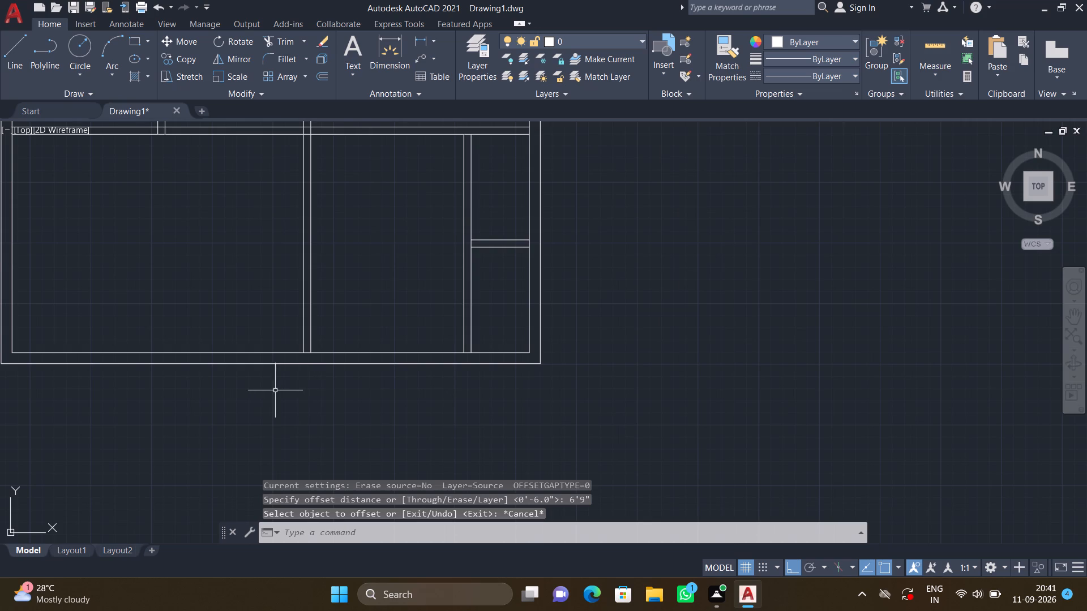
scroll(275, 390, down, 1)
middle_drag(239, 397, 347, 330)
scroll(345, 324, up, 1)
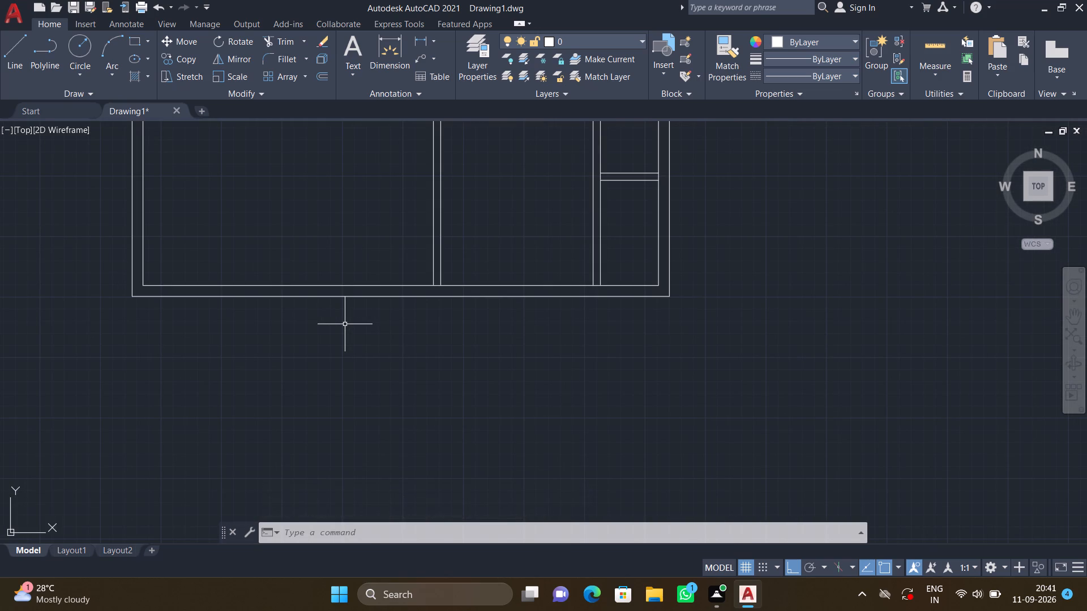
click(366, 296)
key(x)
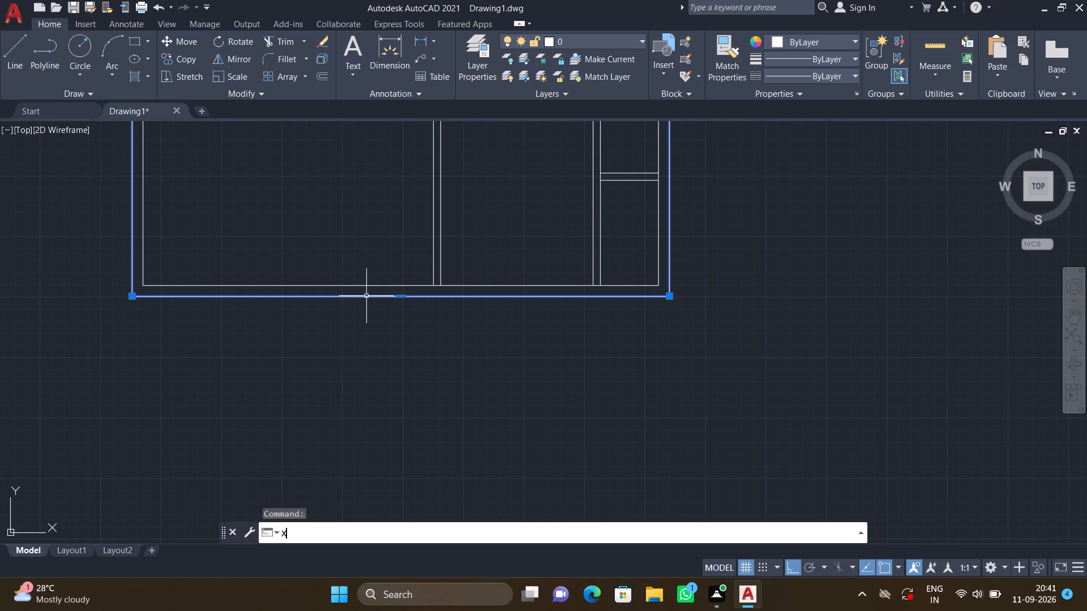
key(Return)
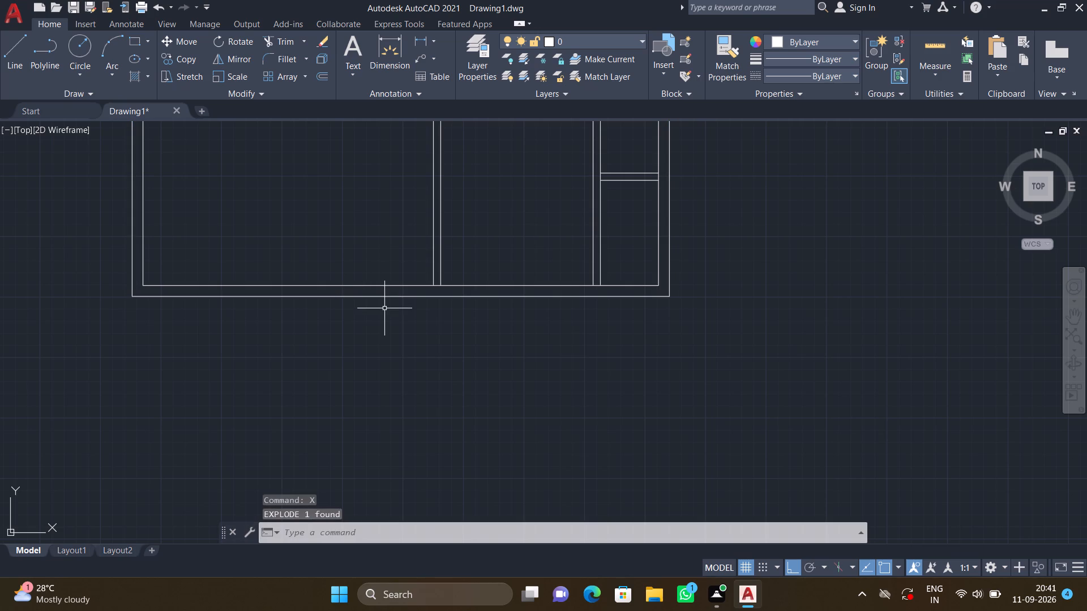
Offset the outer line of the bottom wall 6'9" downward, outside the plan.
key(o)
key(Return)
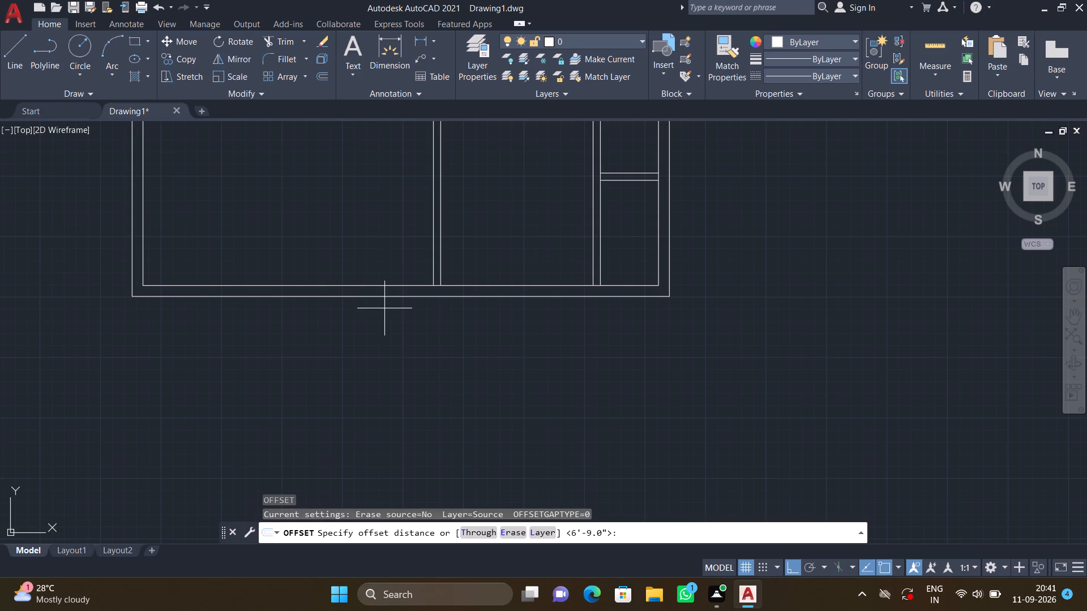
text(6'9")
key(Return)
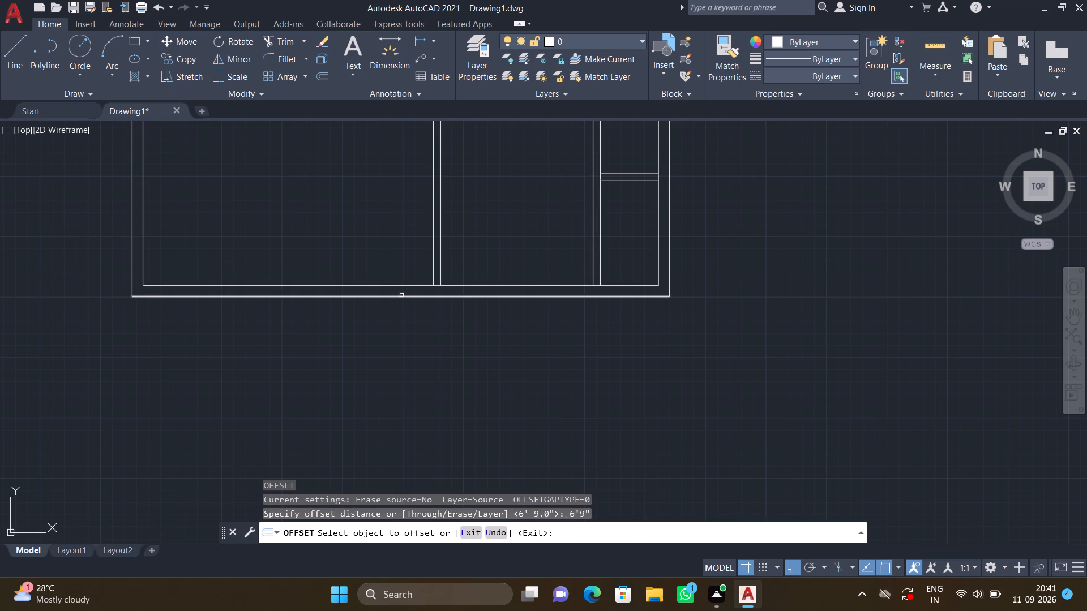
drag(401, 295, 401, 337)
click(401, 337)
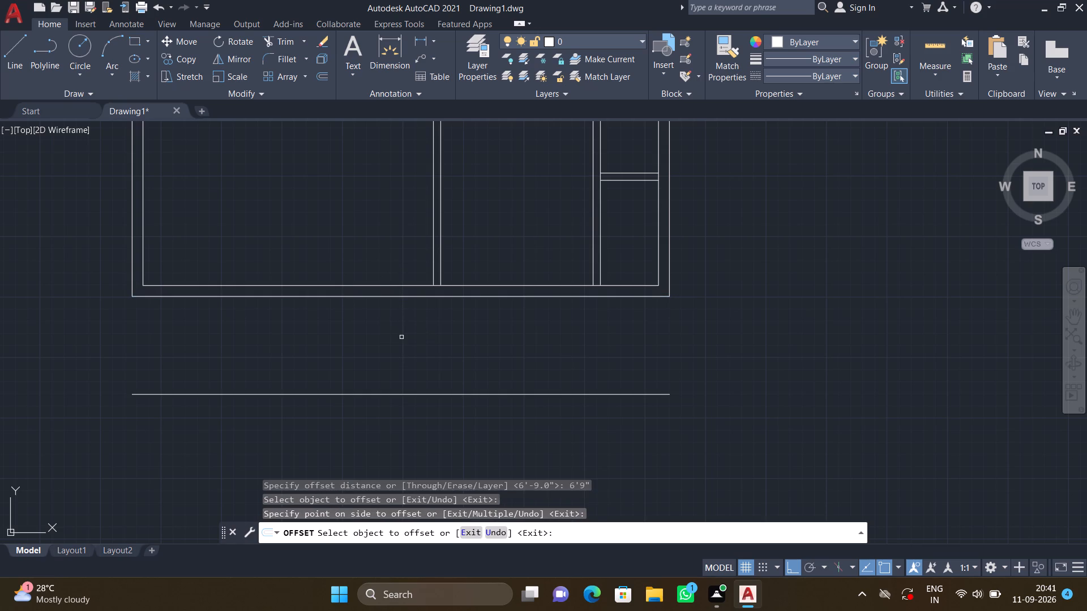
key(Return)
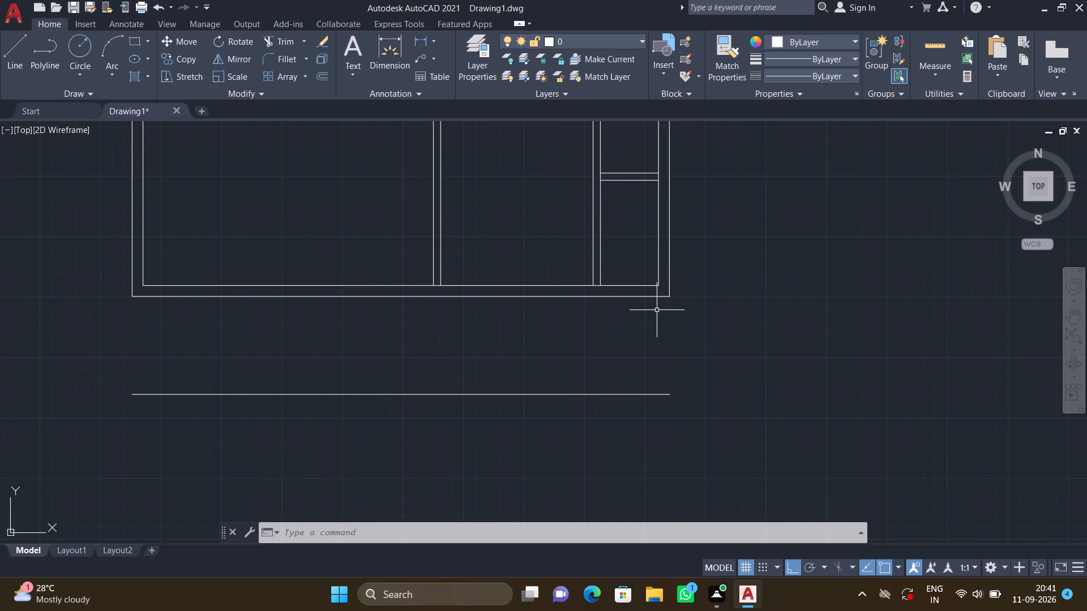
Draw a line about 6'4.5" down from the plan's outer lower-right corner, continuing leftward just above the offset line below the plan.
key(l)
key(Return)
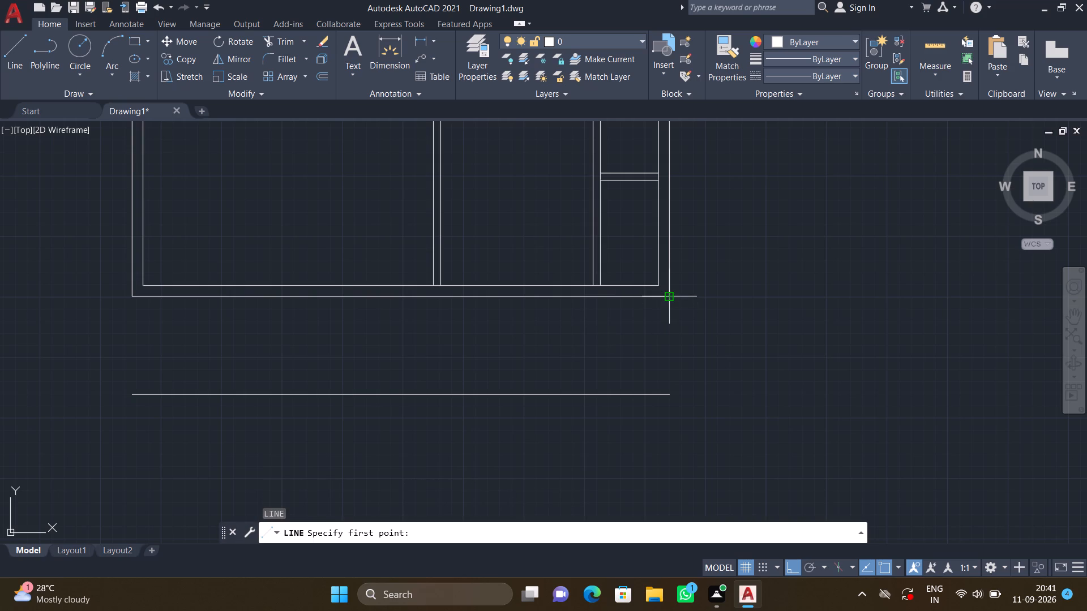
click(667, 296)
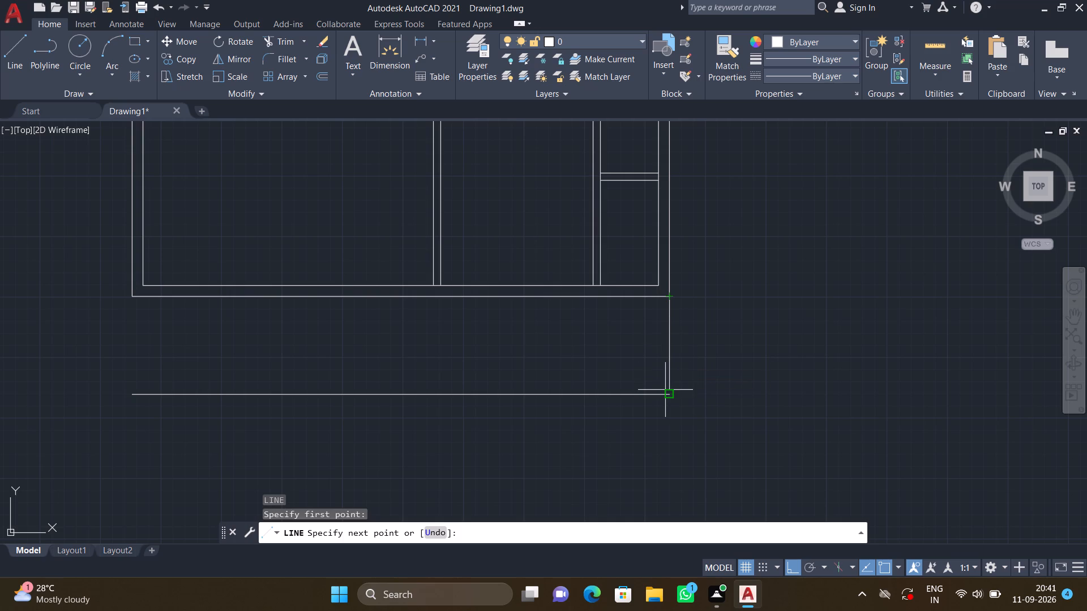
scroll(665, 390, up, 2)
click(671, 389)
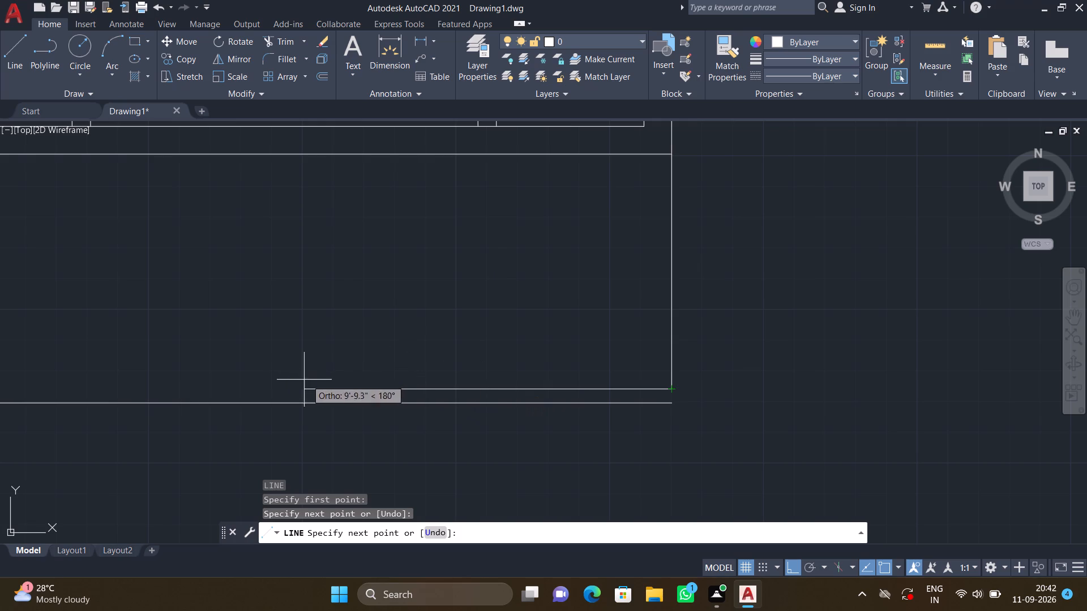
scroll(233, 369, down, 2)
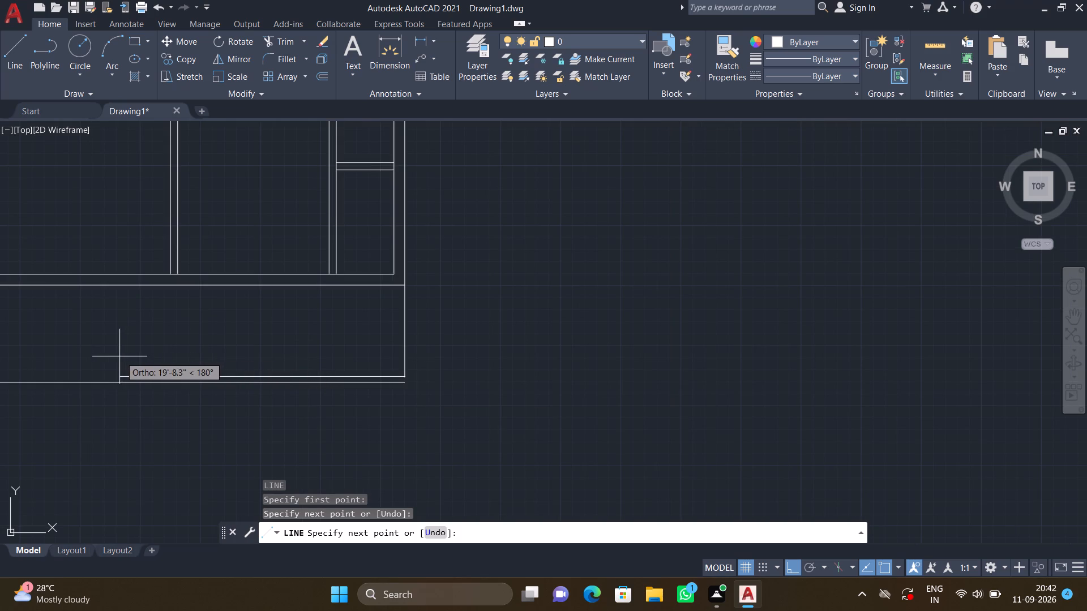
click(67, 358)
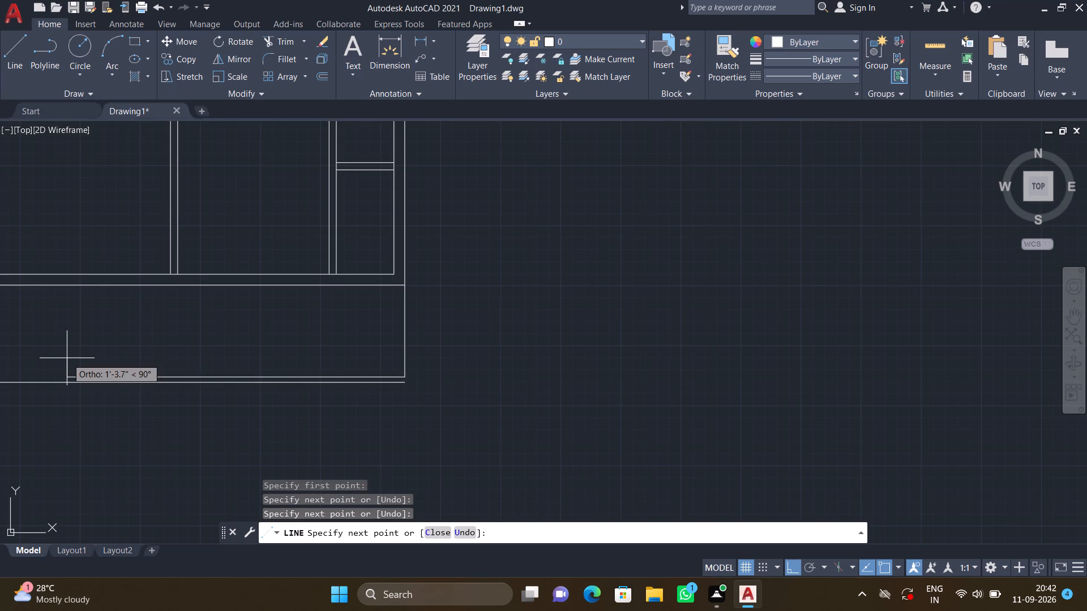
key(Return)
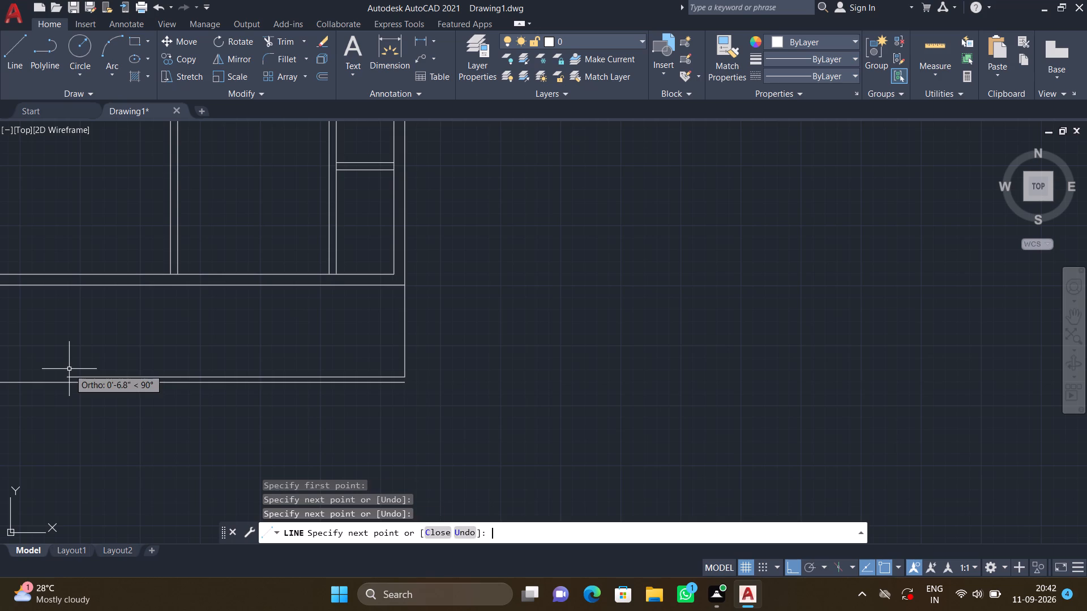
Check the length of the new vertical line below the outer lower-right corner with a trial linear dimension.
scroll(134, 344, down, 2)
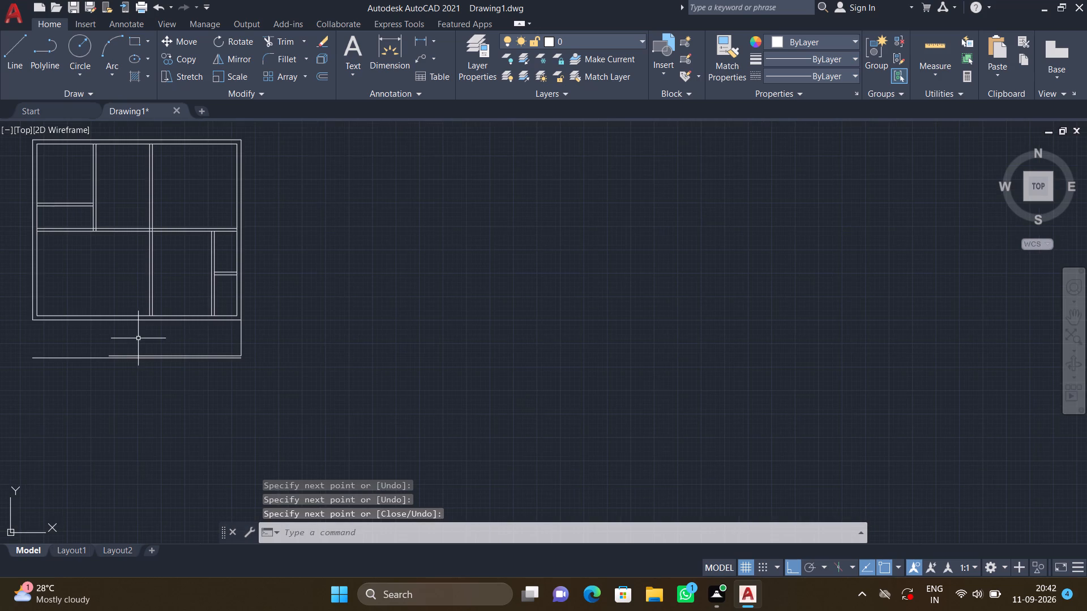
middle_drag(138, 338, 249, 331)
scroll(317, 320, up, 2)
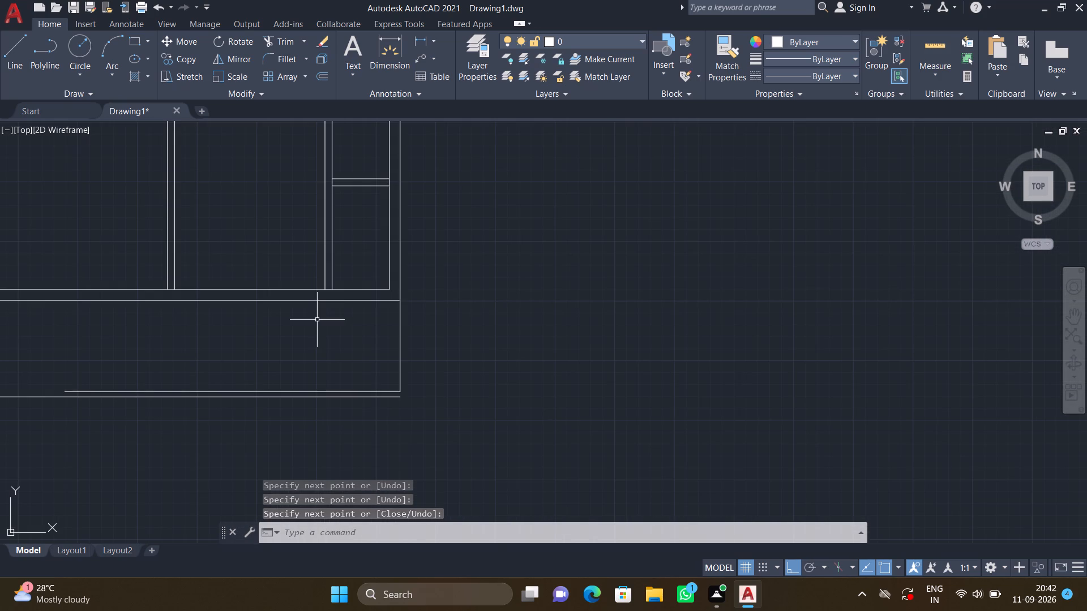
click(433, 37)
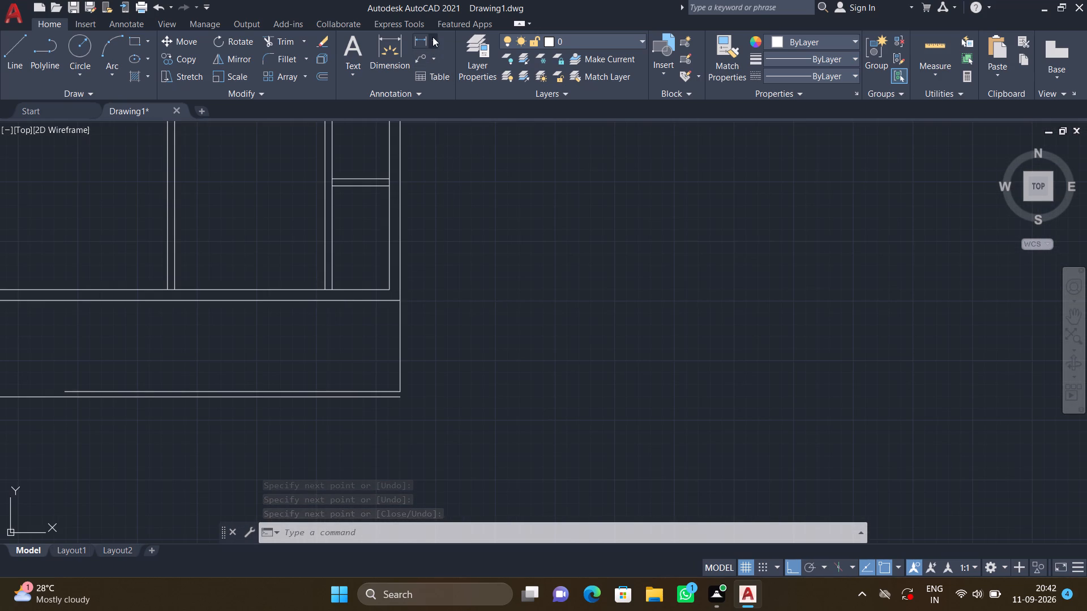
click(439, 58)
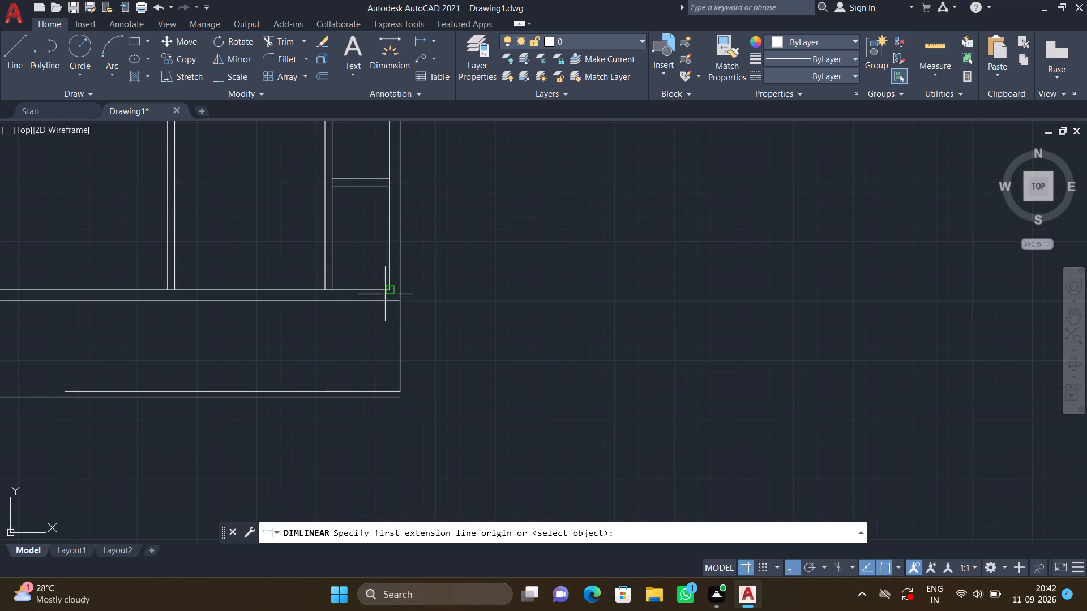
scroll(385, 292, up, 2)
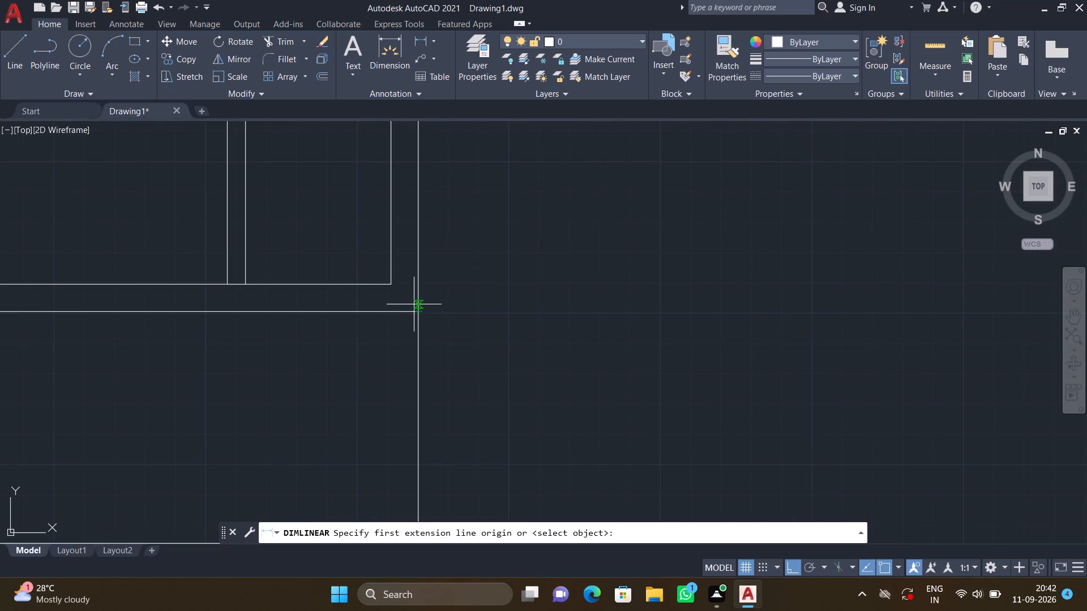
click(416, 312)
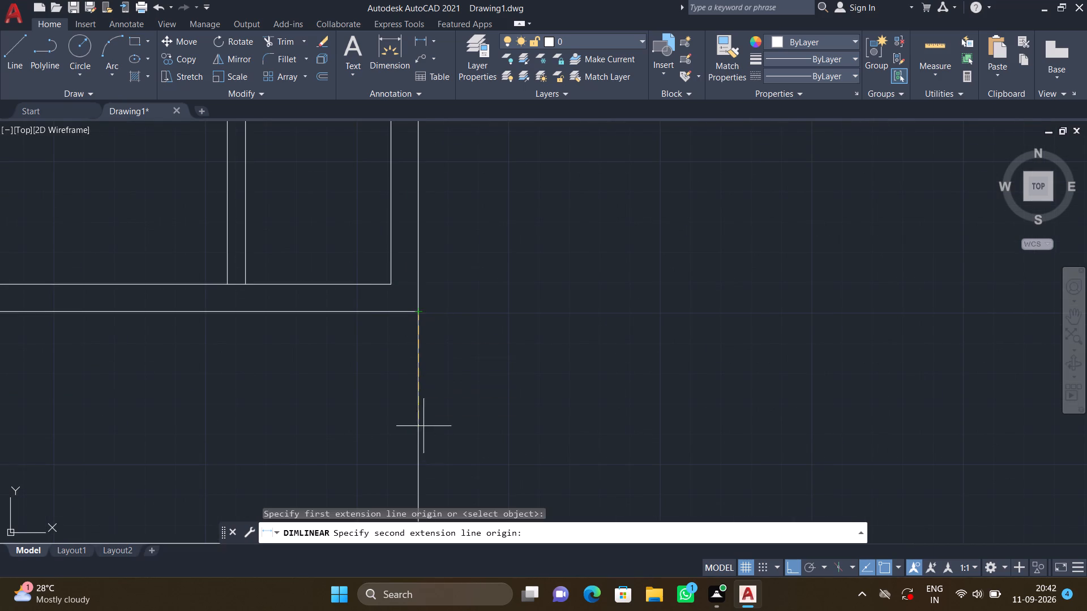
scroll(418, 408, down, 4)
scroll(415, 425, up, 4)
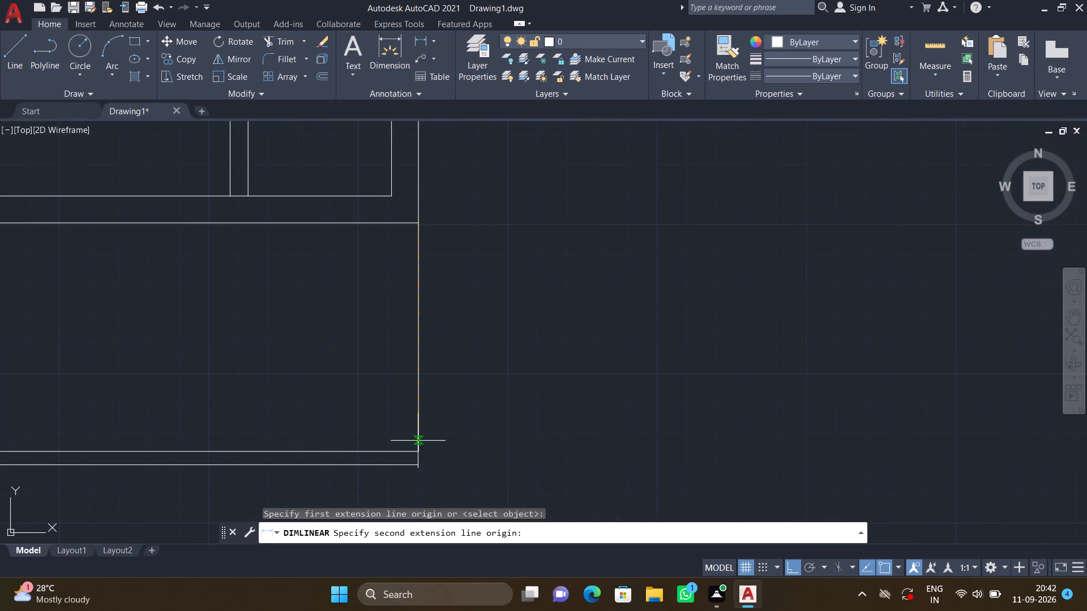
click(418, 448)
scroll(408, 393, up, 2)
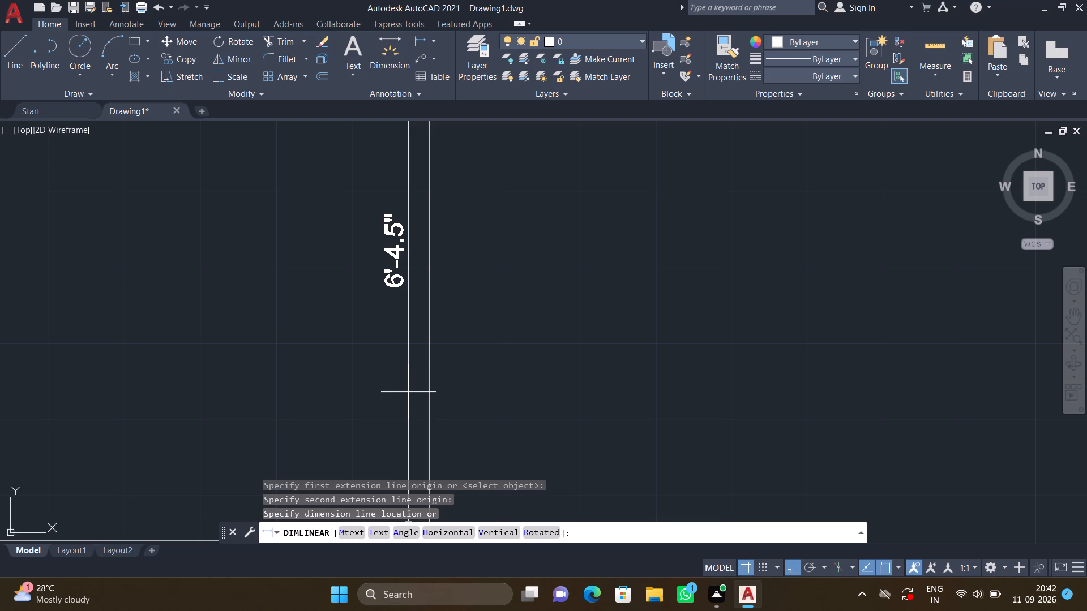
scroll(408, 392, down, 2)
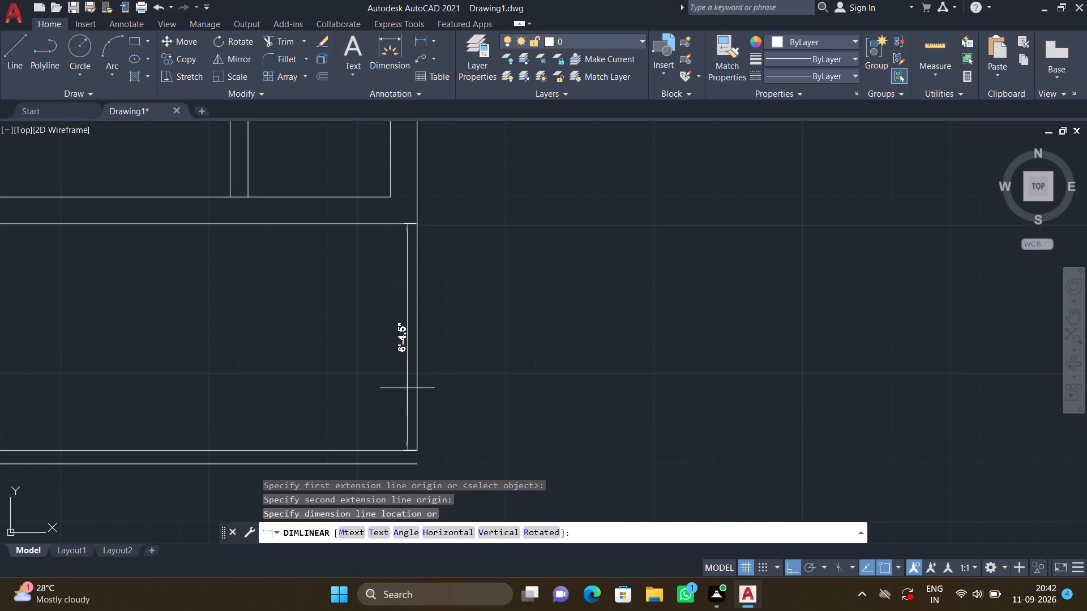
key(Escape)
Offset the vertical line below the outer lower-right corner 4' to the left.
scroll(402, 385, down, 2)
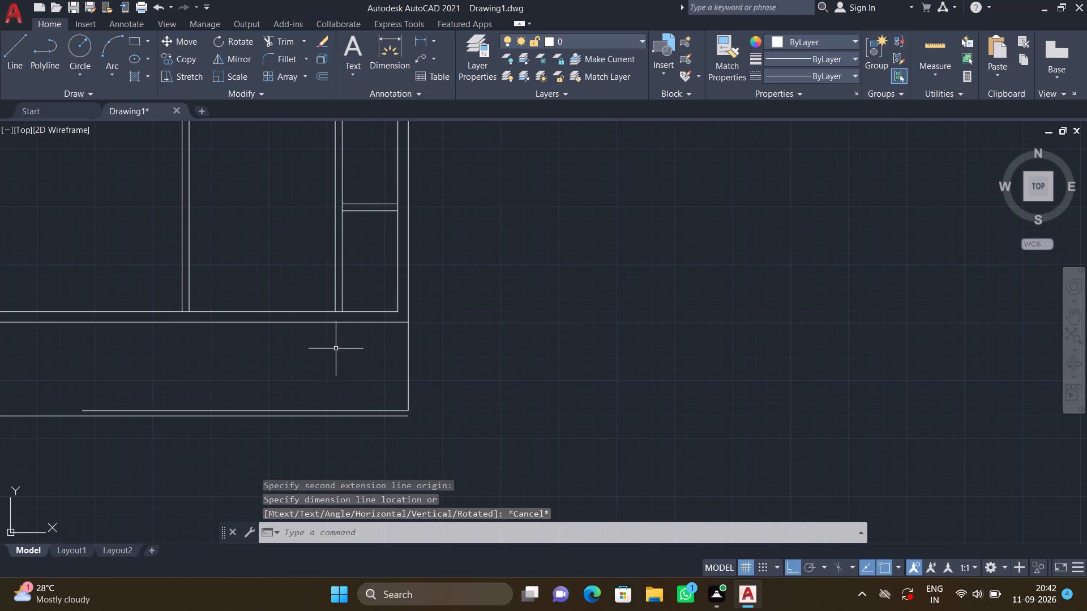
middle_drag(364, 342, 545, 314)
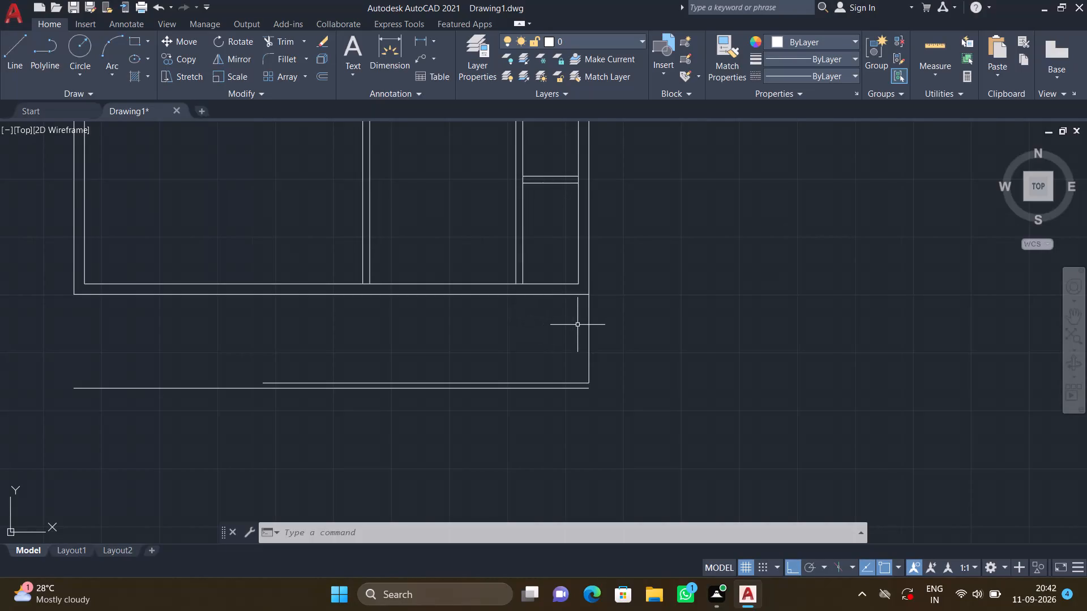
key(o)
key(Return)
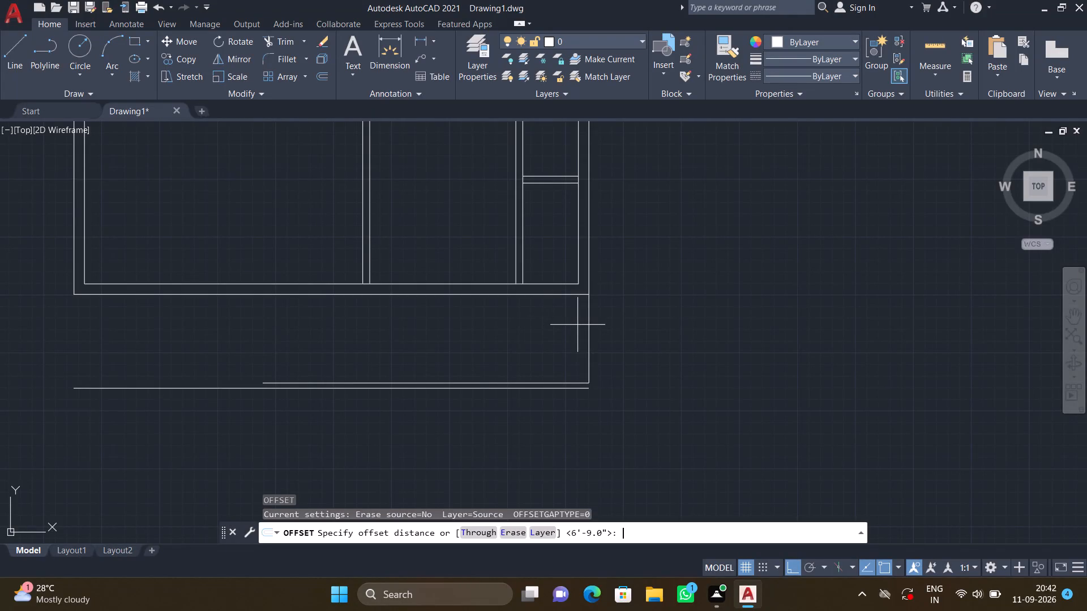
text(4')
key(Return)
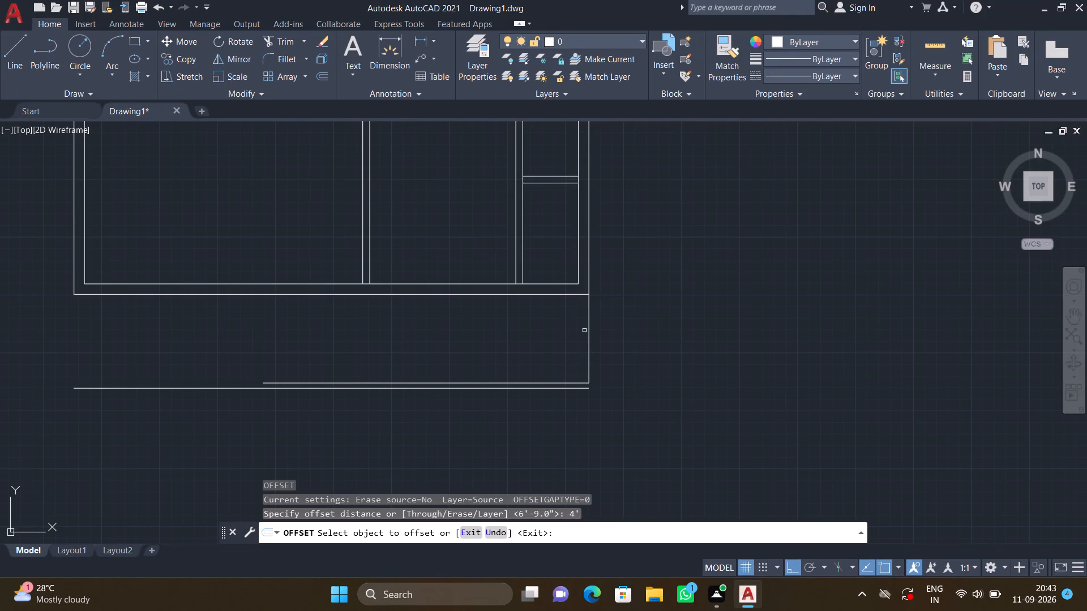
click(588, 328)
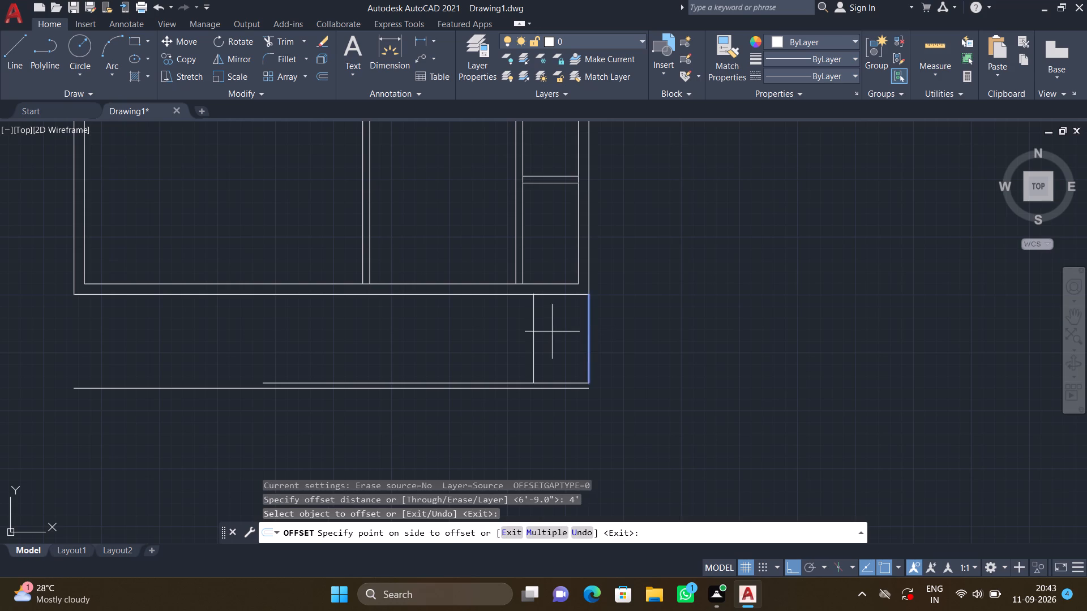
click(552, 332)
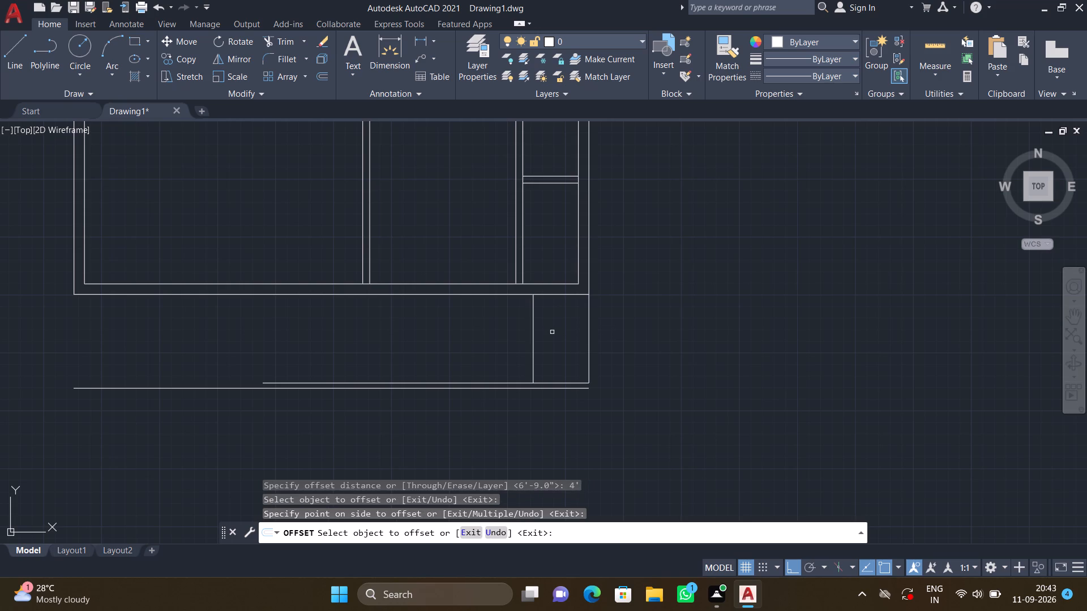
key(Return)
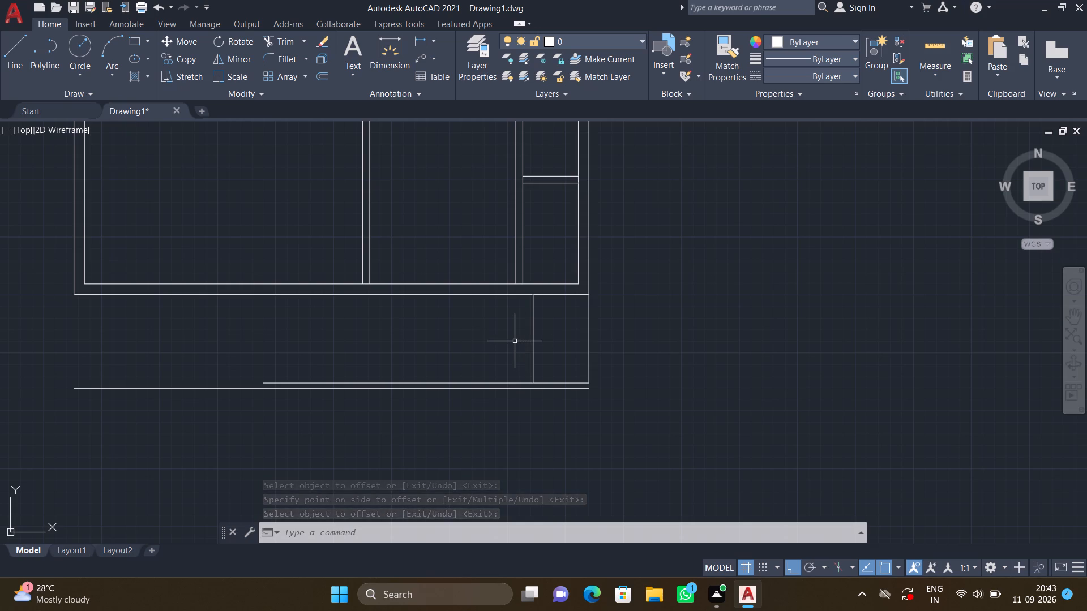
Offset the new vertical line 1' to the left successively to add four evenly spaced step lines below the bottom wall.
key(o)
key(Return)
text(1')
key(Return)
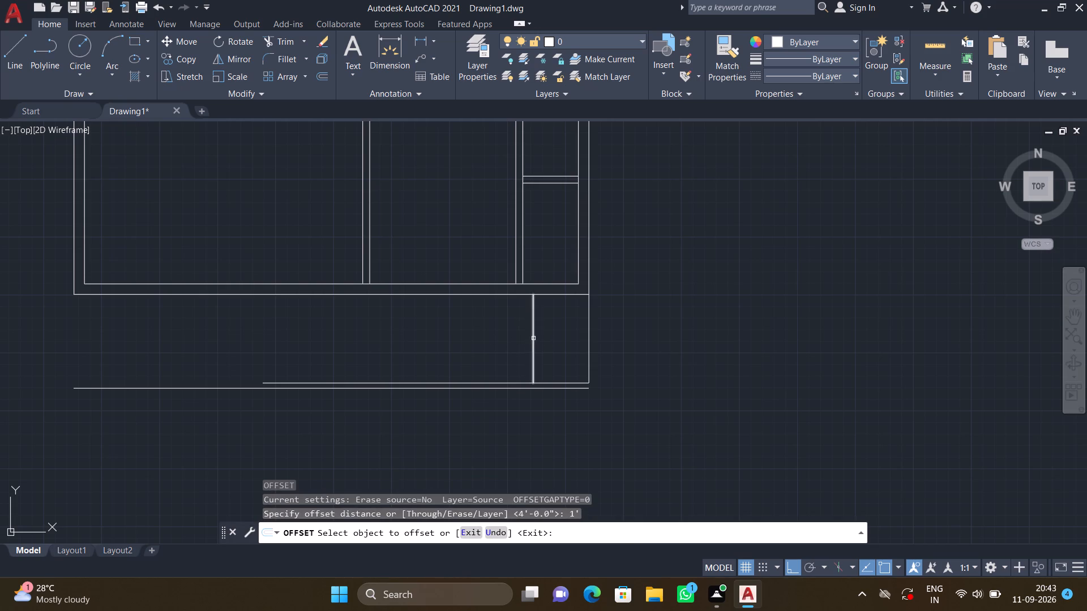
click(533, 338)
click(502, 338)
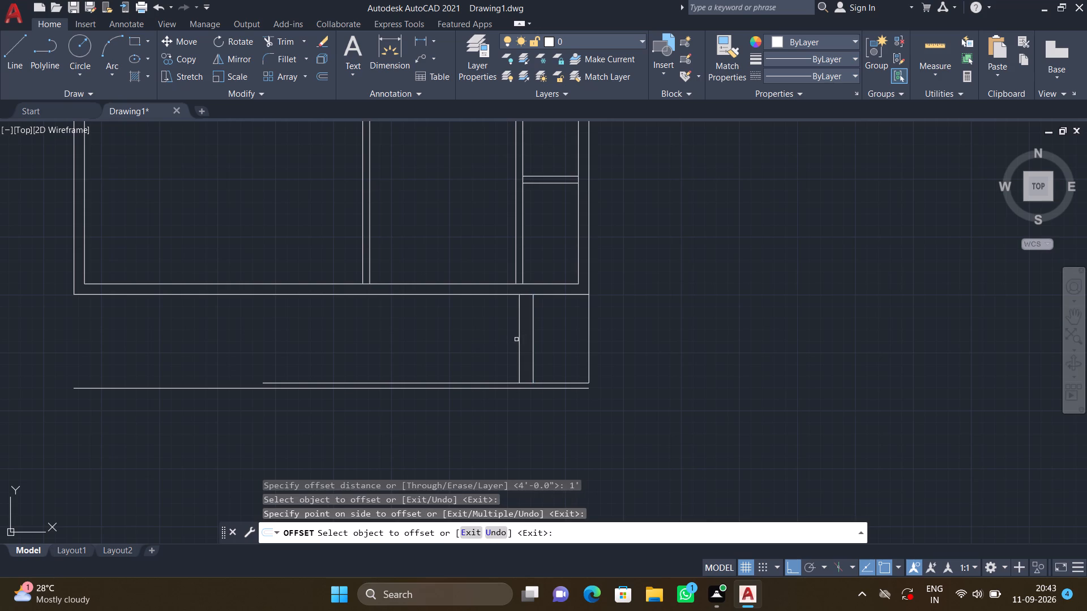
click(517, 337)
click(487, 335)
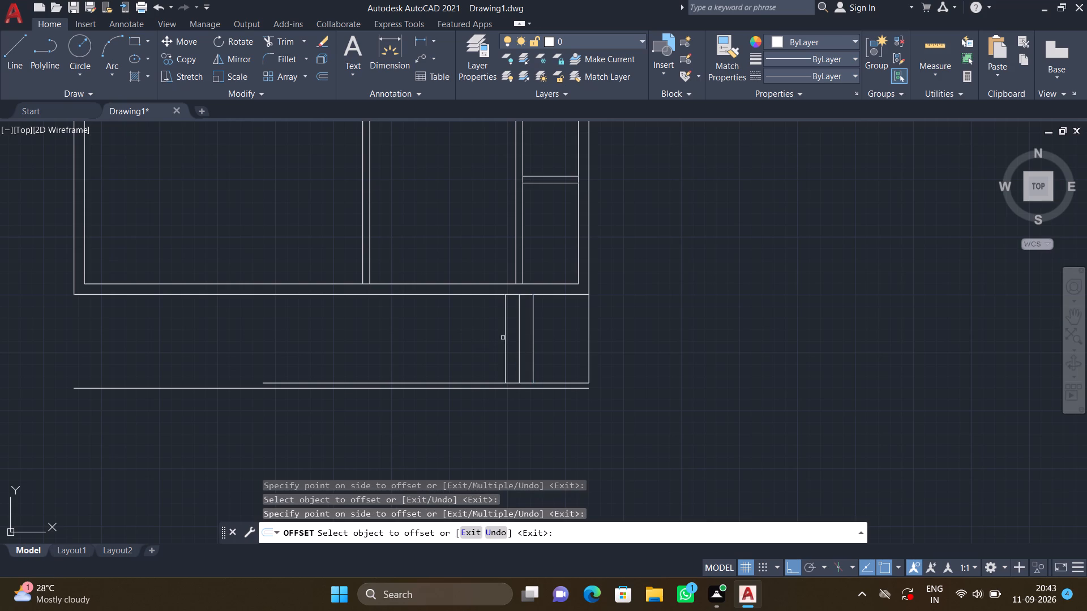
click(504, 337)
click(504, 337)
click(482, 335)
click(491, 321)
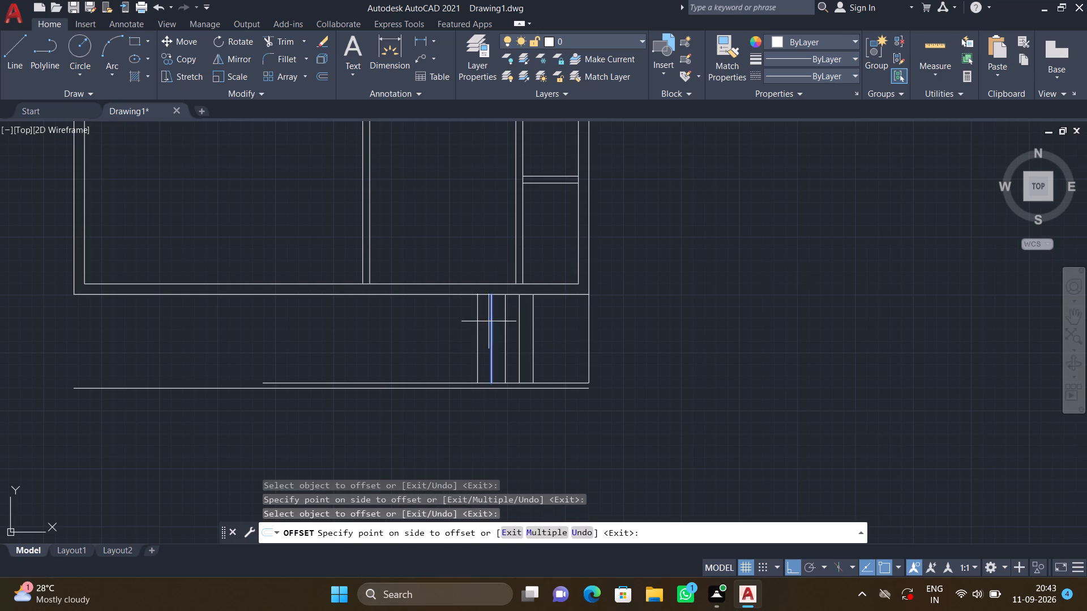
click(452, 326)
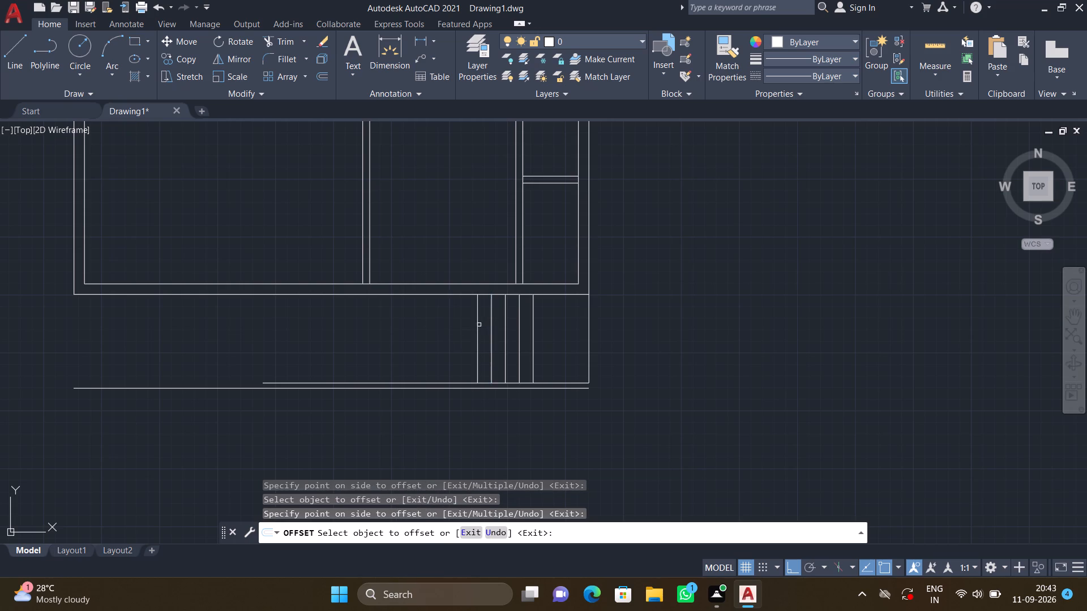
Continue the 1' offsets leftward from the last step line to add five more vertical lines.
click(479, 325)
click(450, 317)
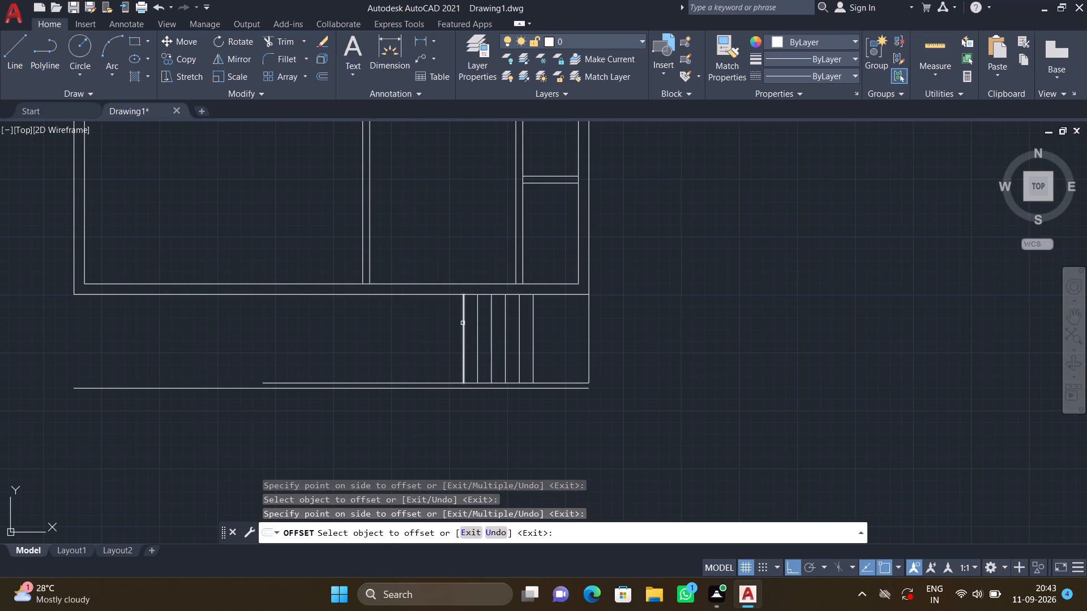
click(463, 323)
click(426, 319)
scroll(457, 330, up, 2)
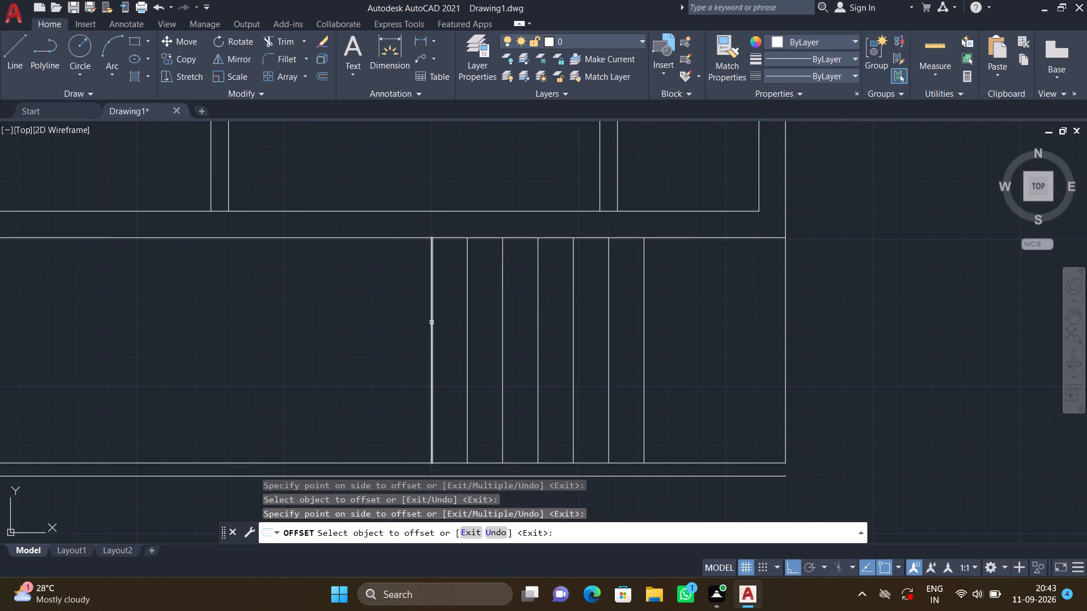
click(431, 322)
click(393, 308)
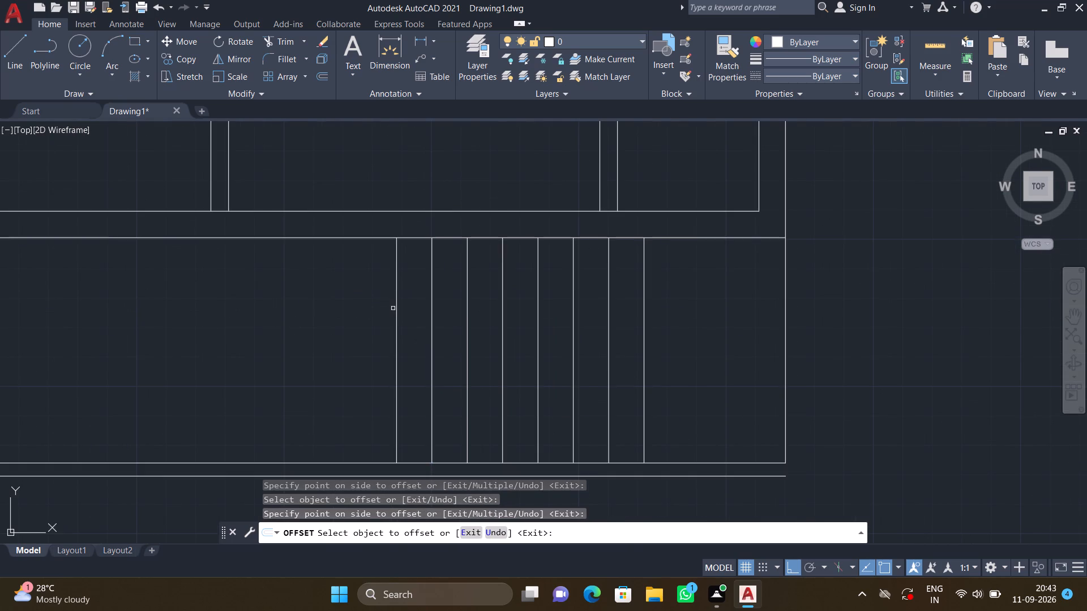
click(398, 308)
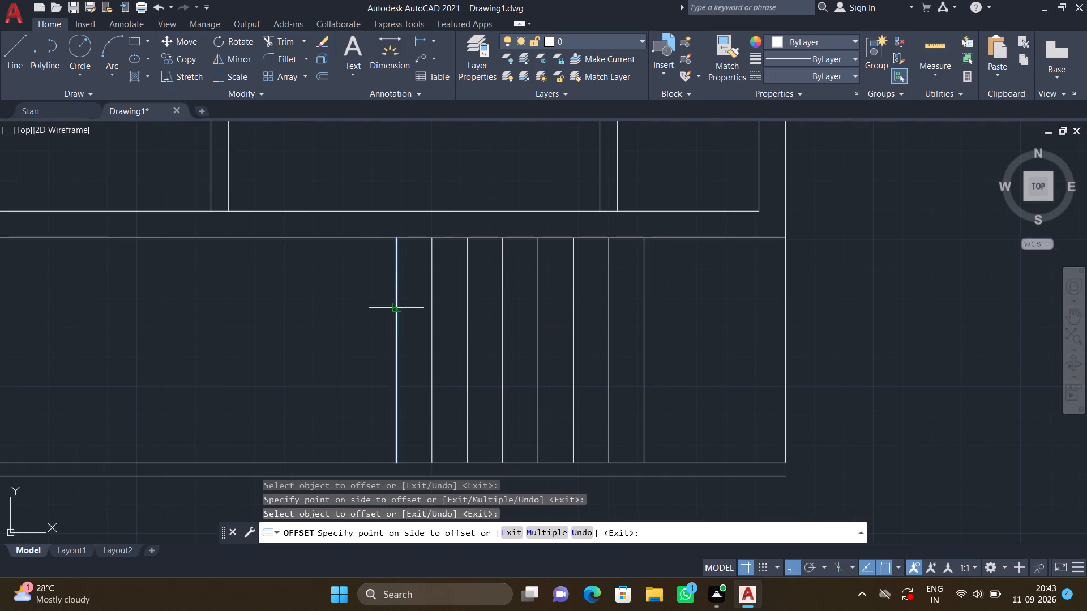
click(367, 314)
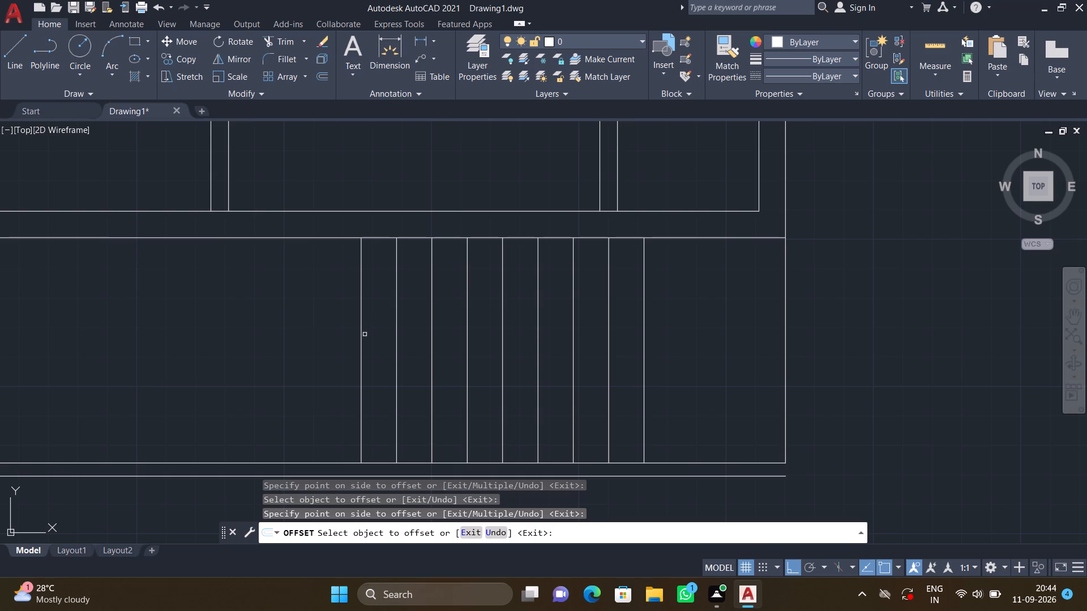
click(362, 335)
click(320, 326)
Offset the outer bottom wall line 3' downward and the staircase's lower edge line 3' upward to define the two flights' inner edges.
key(Return)
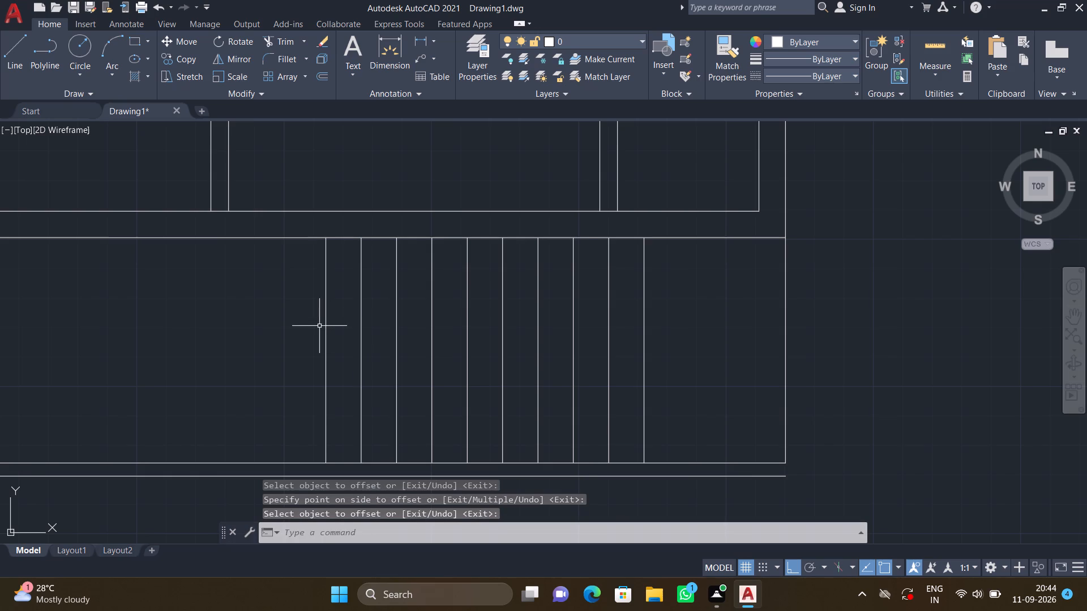
scroll(365, 279, down, 2)
scroll(373, 288, up, 1)
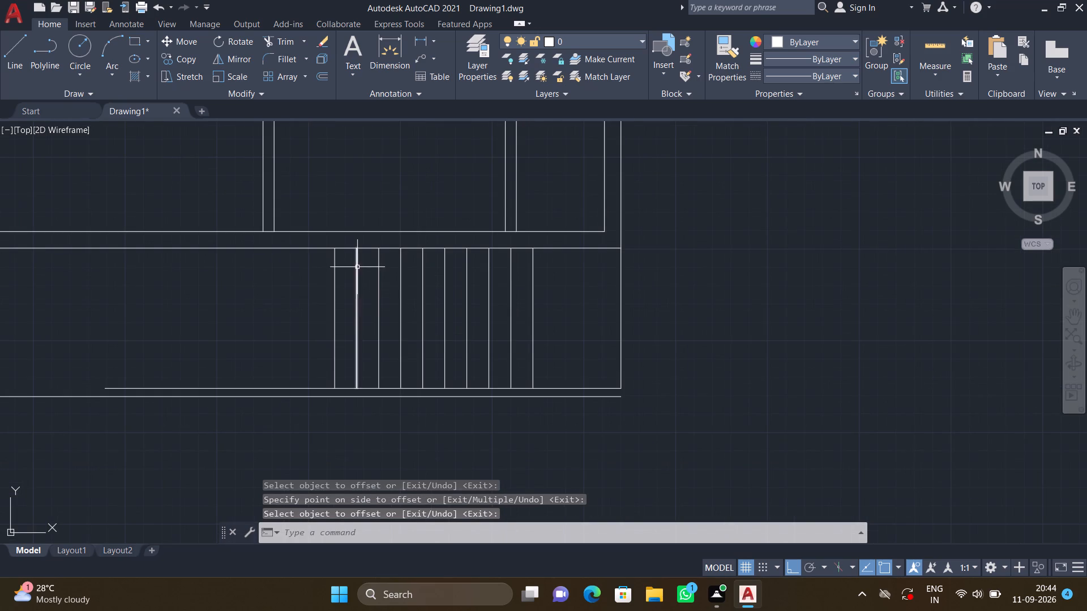
scroll(363, 267, up, 2)
scroll(363, 268, down, 2)
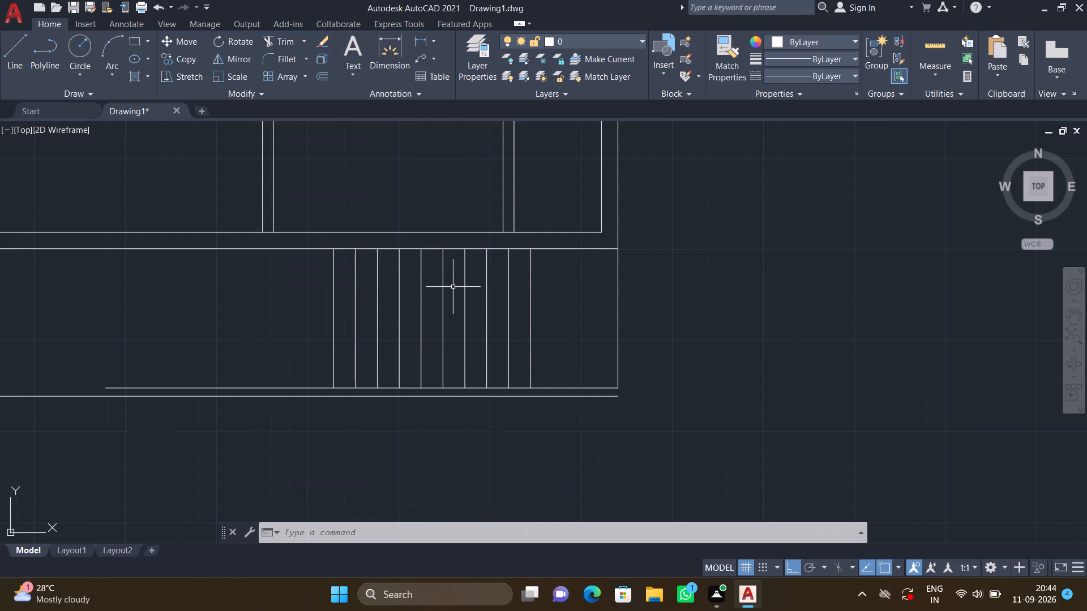
key(o)
key(Return)
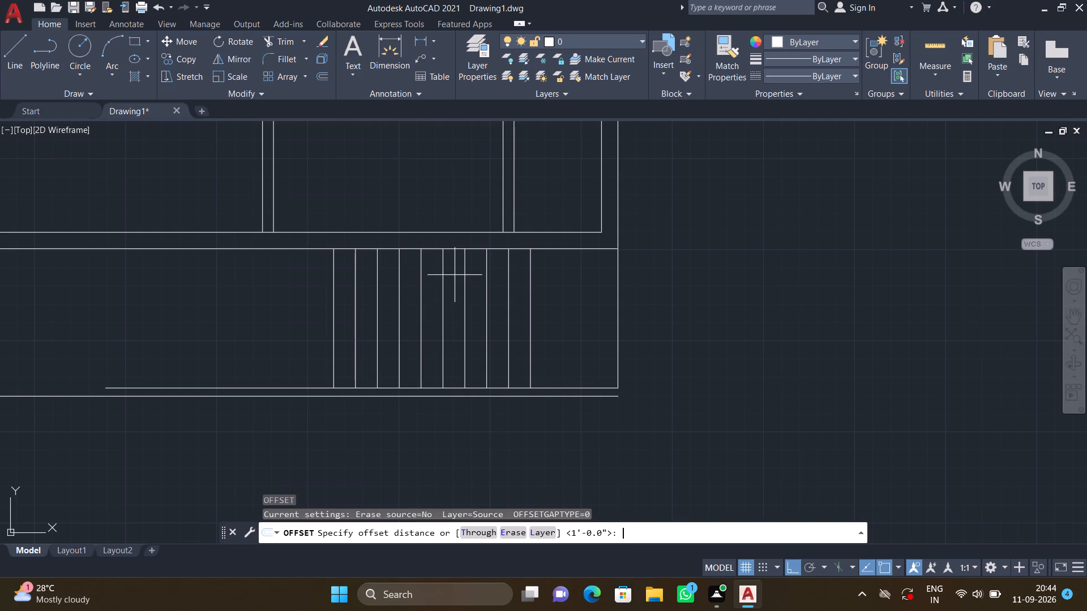
text(3')
key(Return)
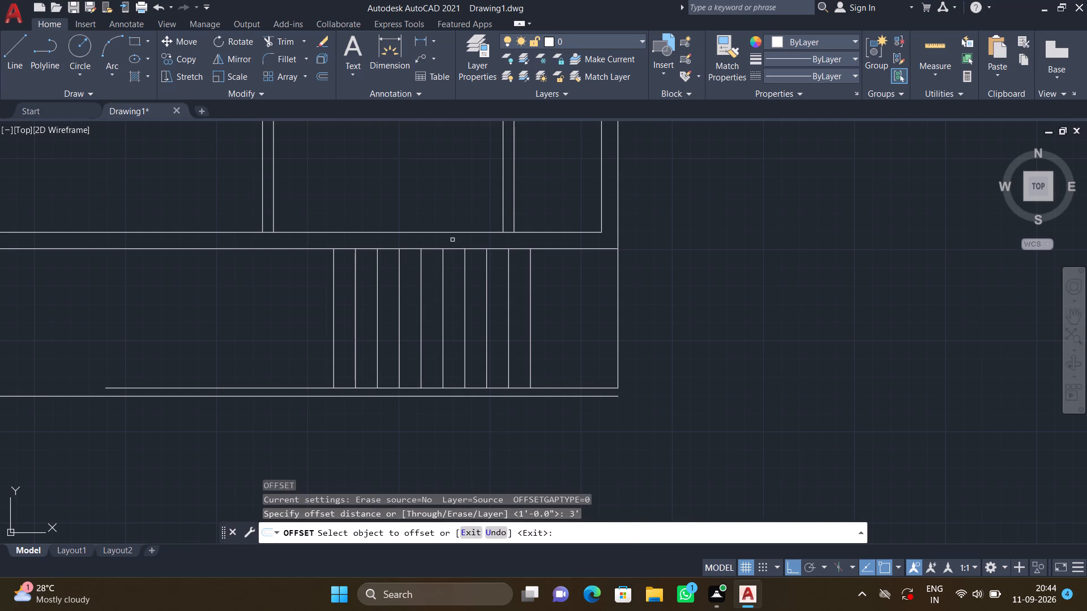
click(451, 249)
click(441, 300)
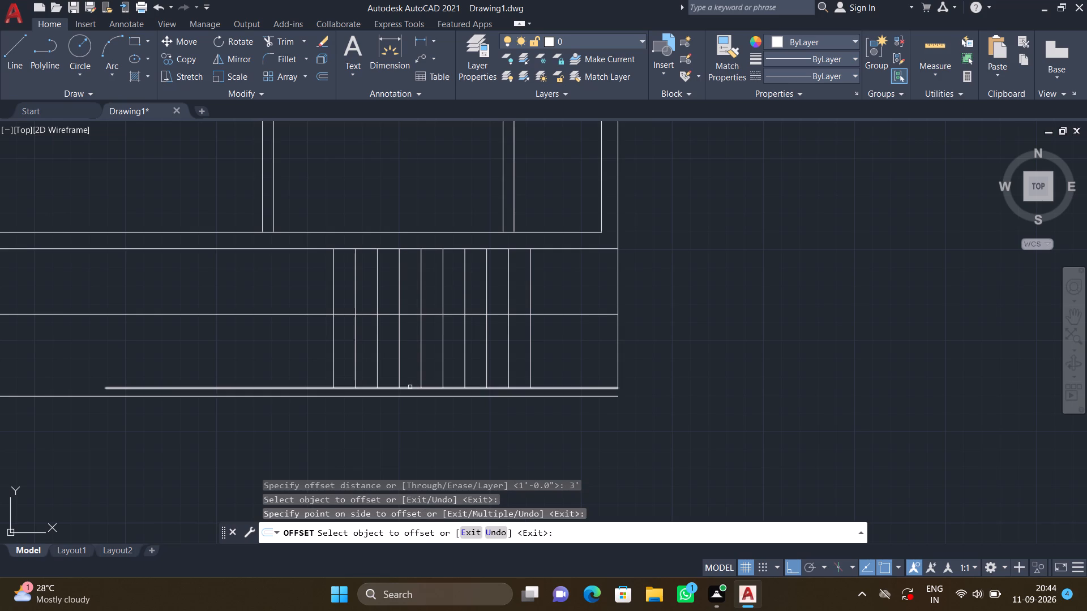
click(413, 389)
click(408, 348)
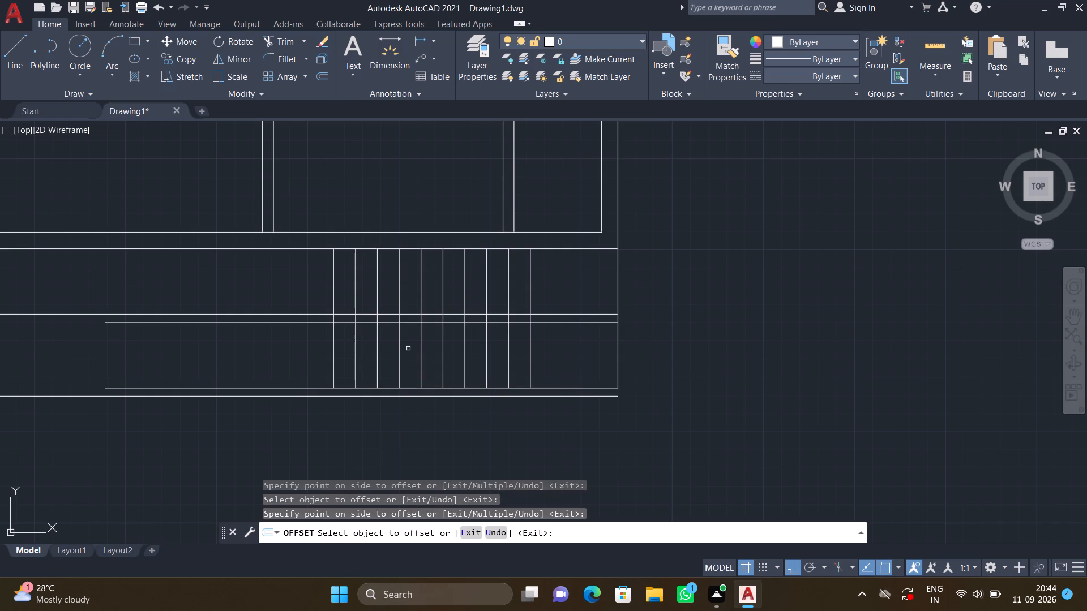
key(Return)
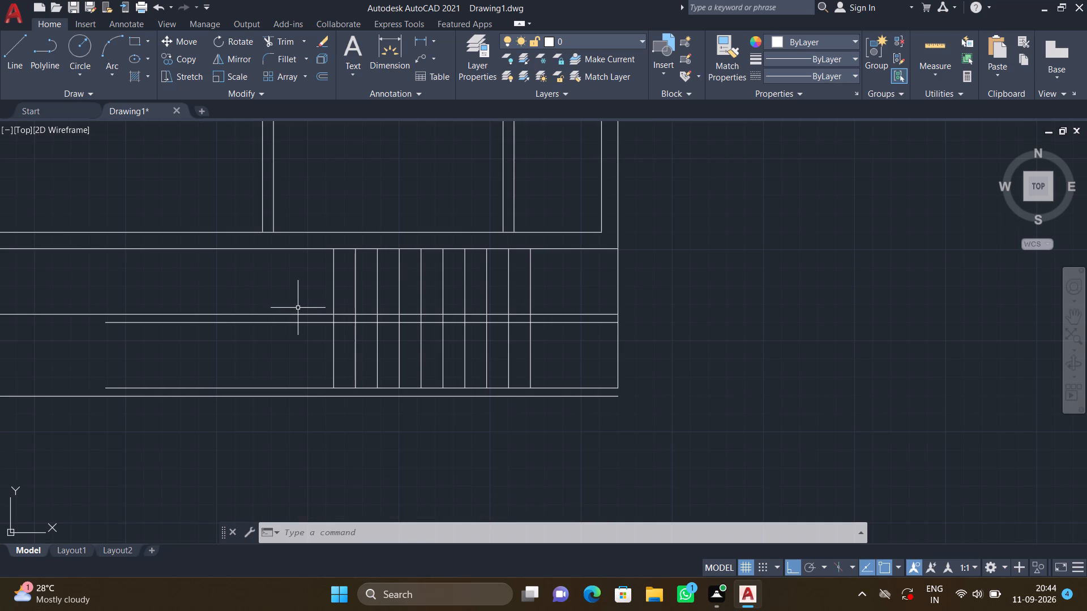
Trim the upper-flight part of the leftmost tread line and the staircase's two middle lines and lower edge line extending left beyond it.
scroll(311, 296, up, 2)
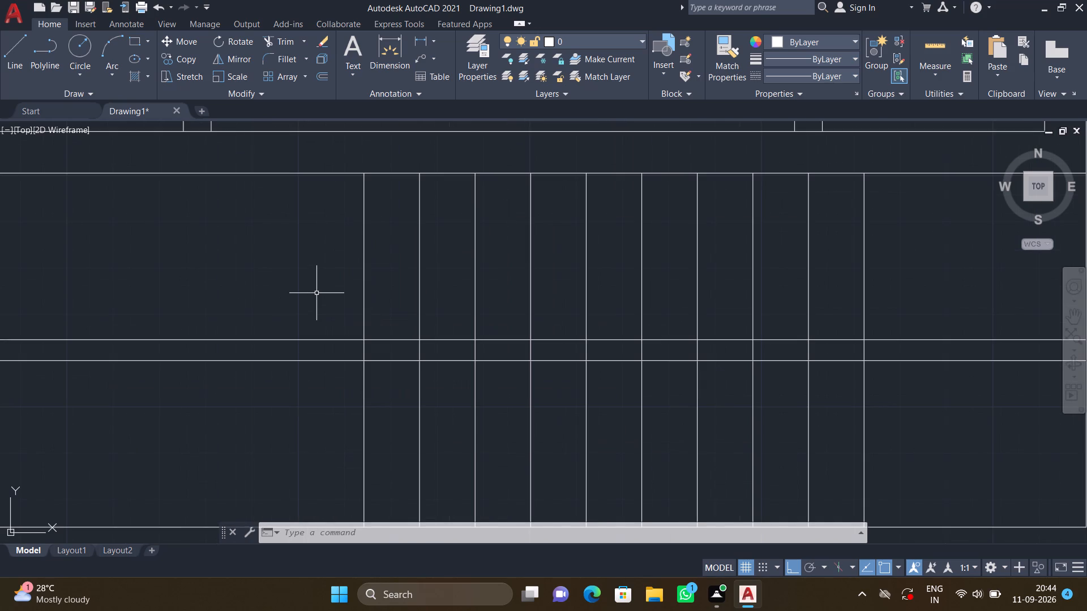
text(TR)
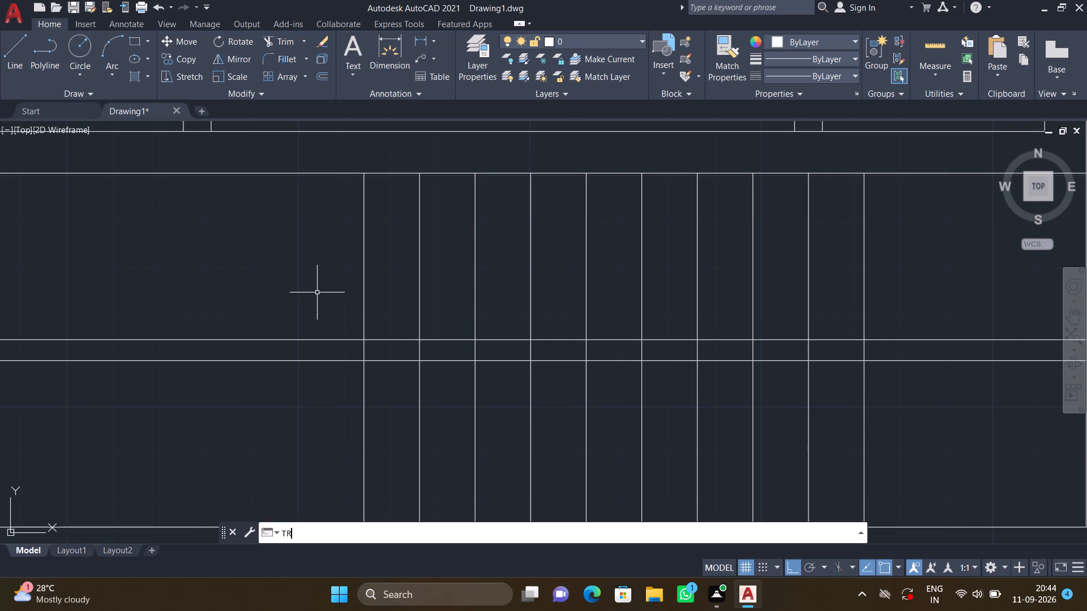
key(Return)
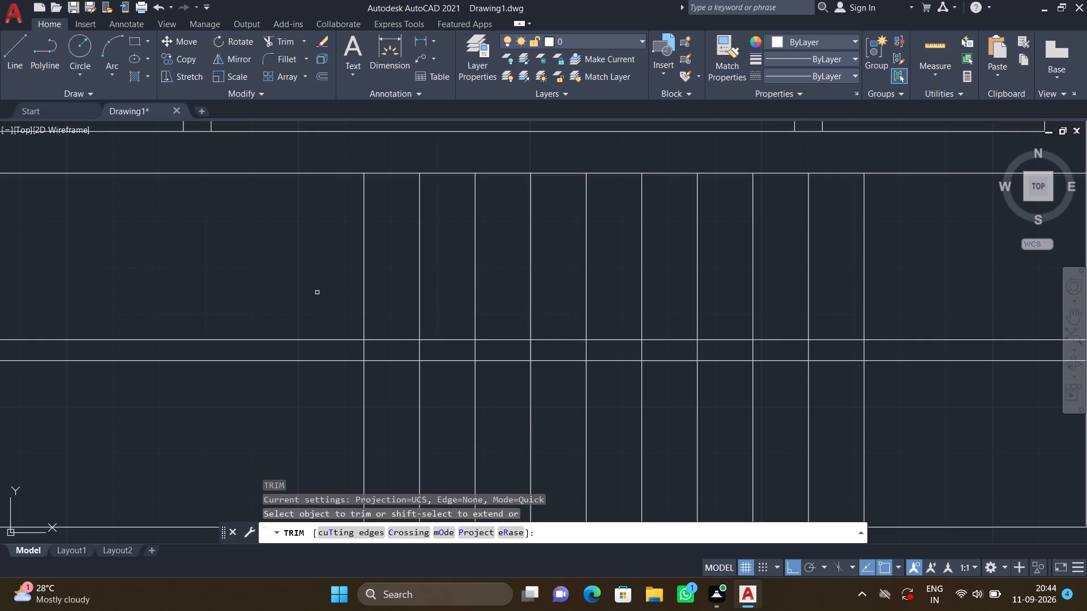
click(317, 292)
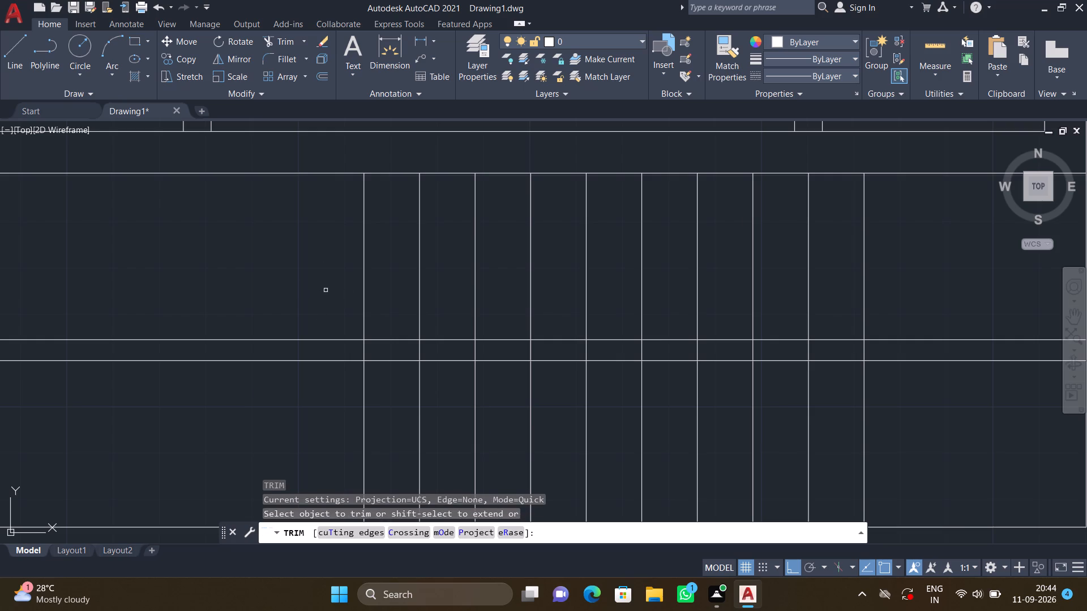
click(326, 290)
click(374, 295)
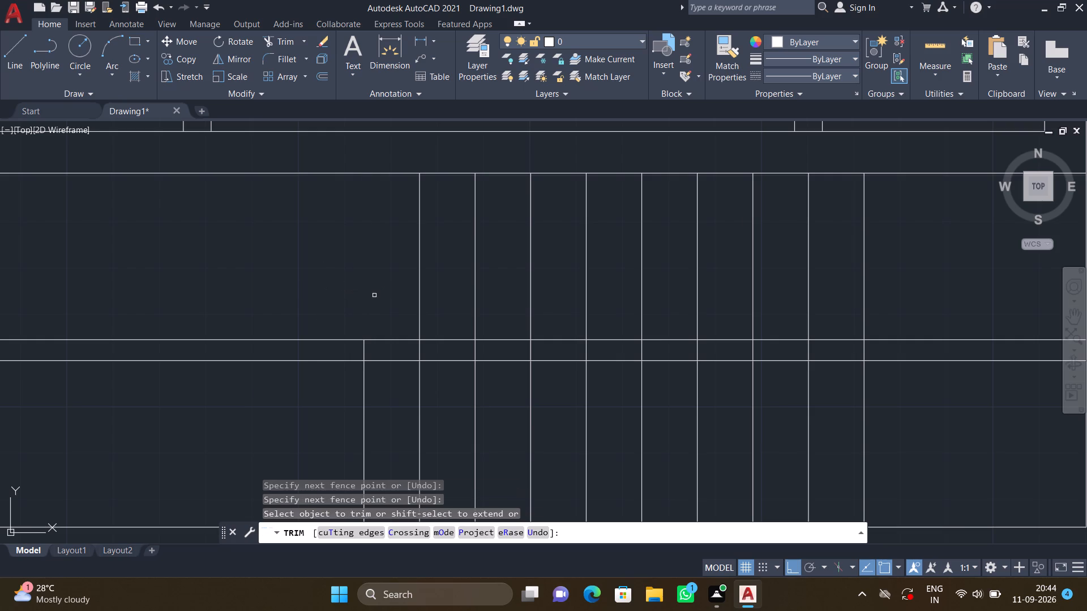
scroll(374, 295, down, 1)
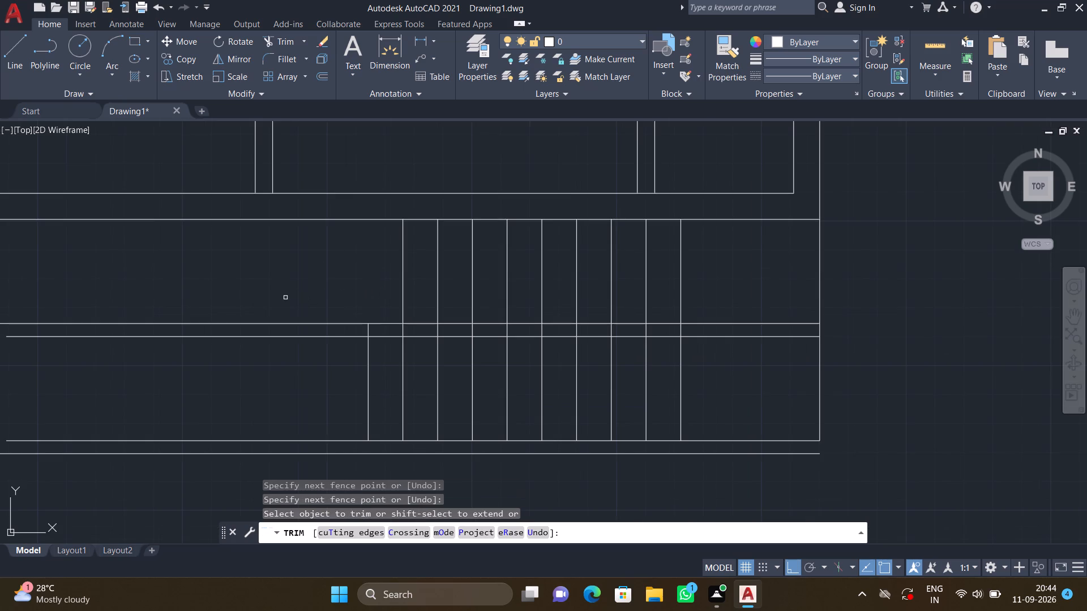
click(285, 297)
click(293, 351)
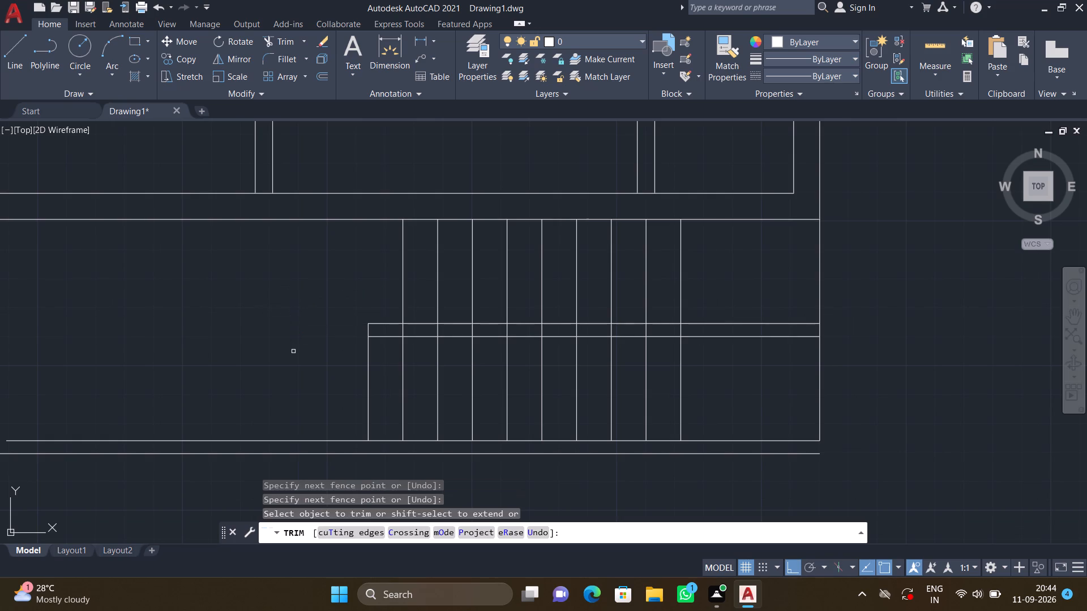
scroll(293, 351, down, 1)
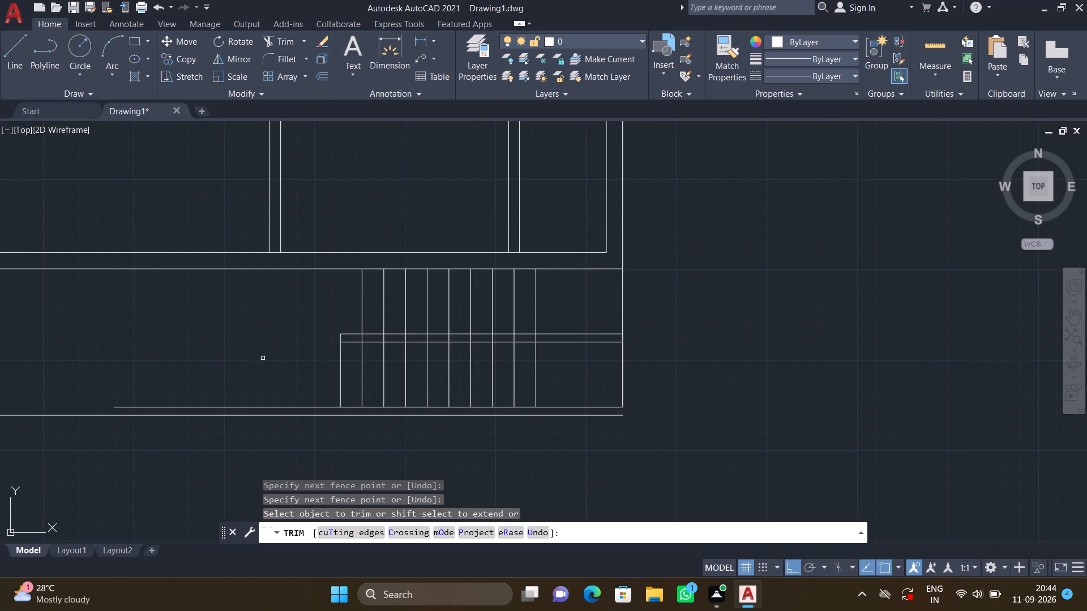
scroll(251, 401, up, 1)
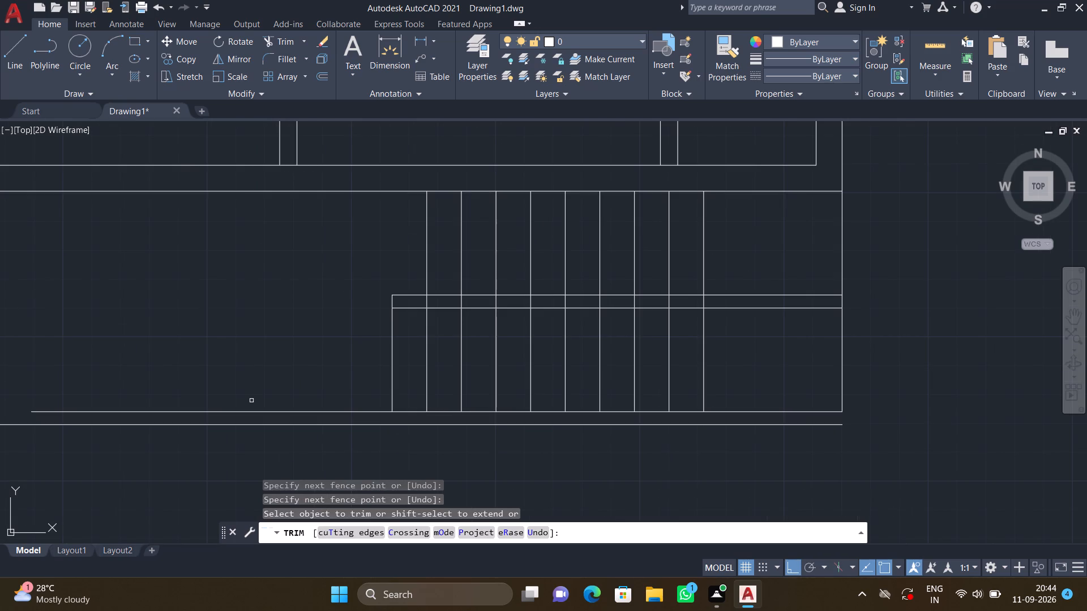
click(251, 401)
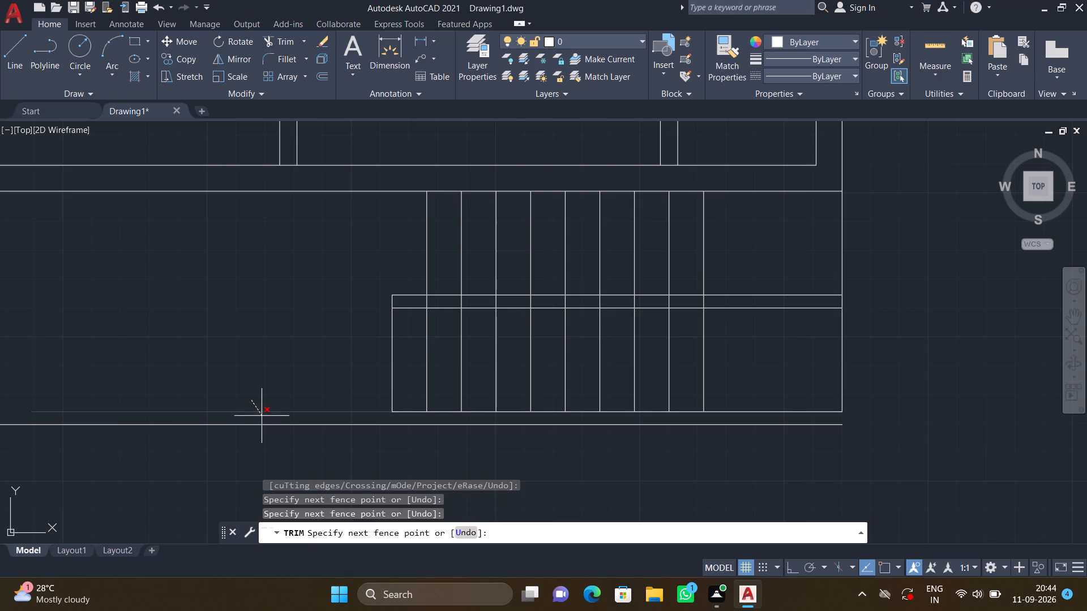
click(262, 416)
Trim the leftover corner at the upper flight's left end and the tread segments between the two middle lines, keeping the rightmost tread line whole.
scroll(262, 408, down, 2)
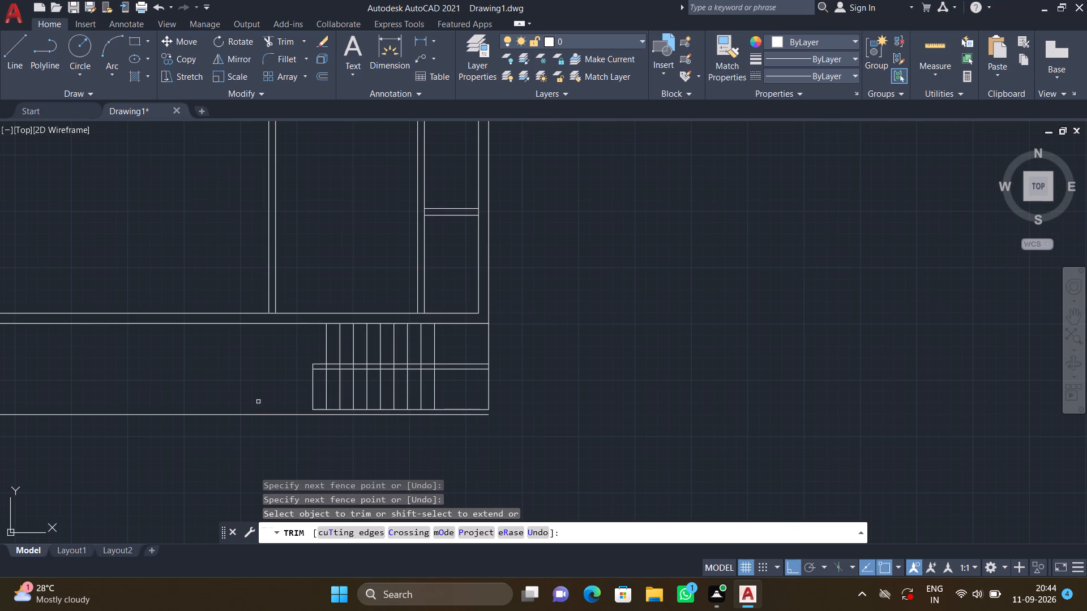
scroll(258, 402, down, 1)
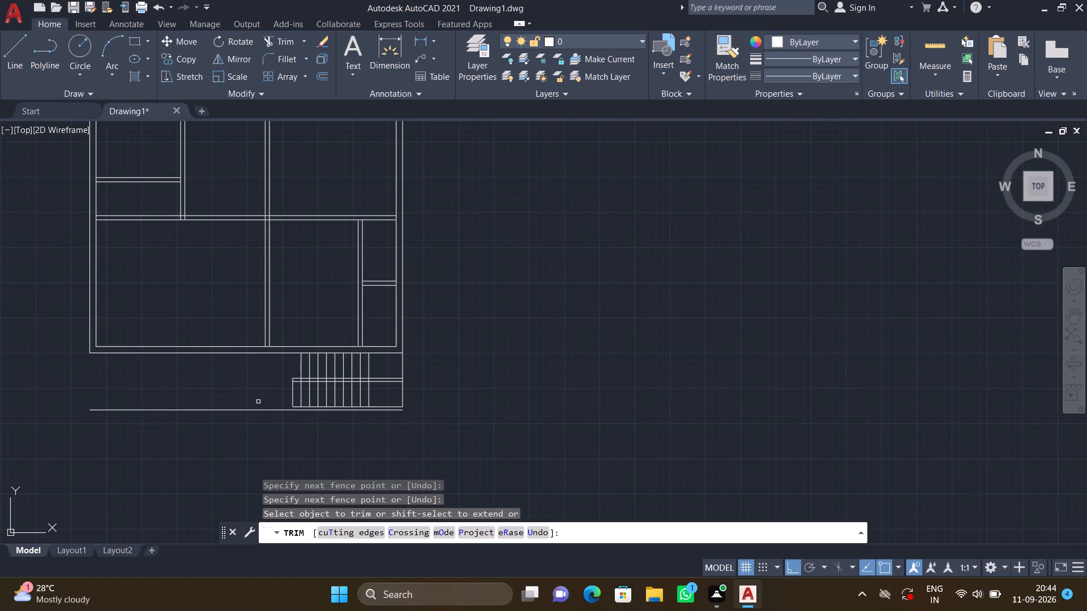
middle_drag(258, 399, 380, 386)
scroll(375, 371, up, 2)
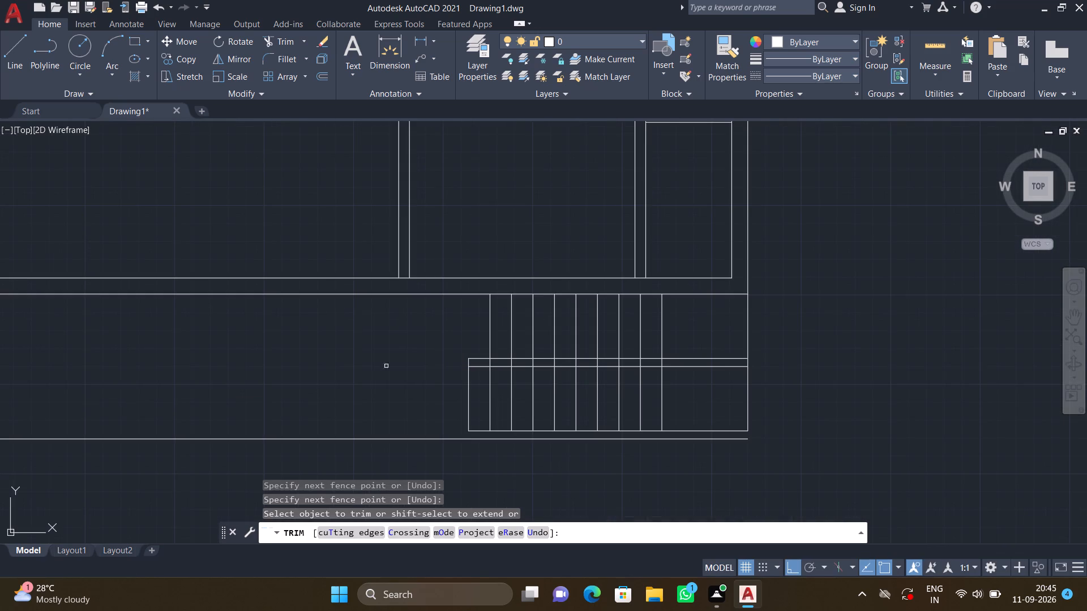
scroll(406, 363, up, 3)
scroll(450, 355, down, 2)
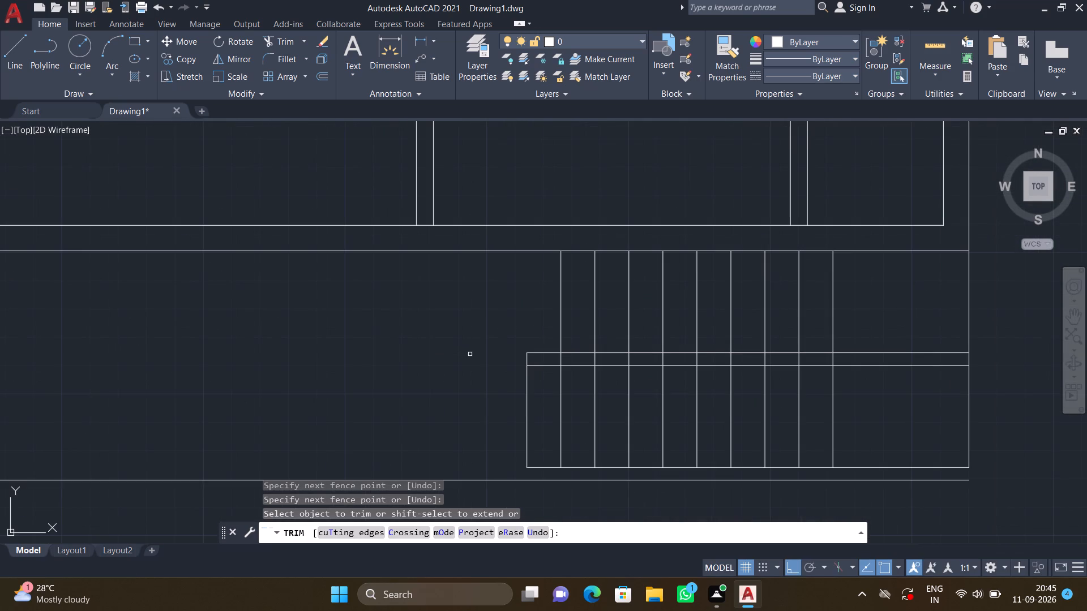
middle_drag(465, 350, 340, 320)
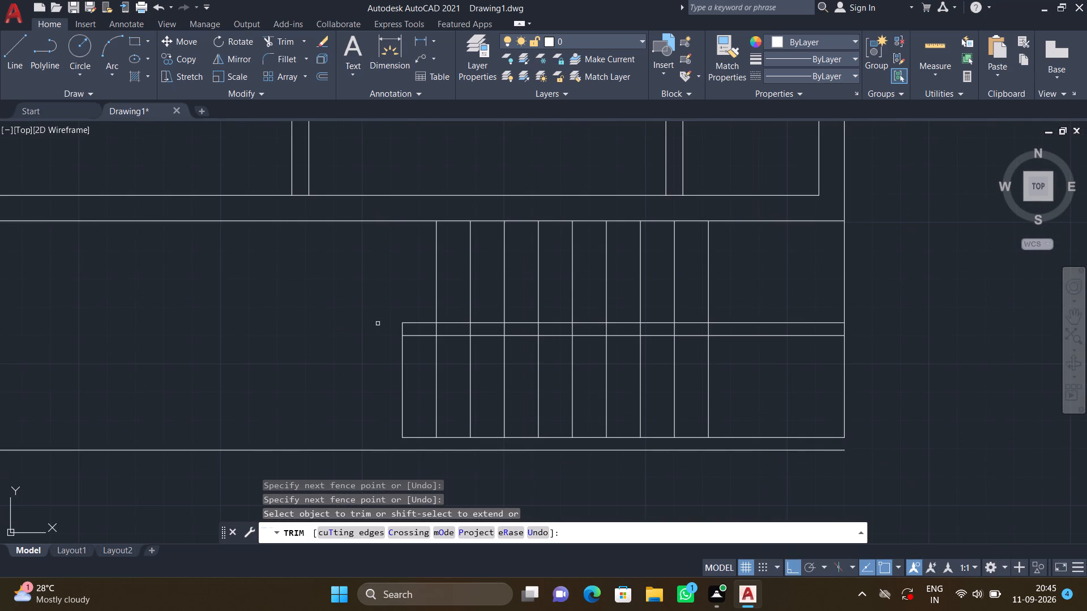
scroll(428, 329, up, 1)
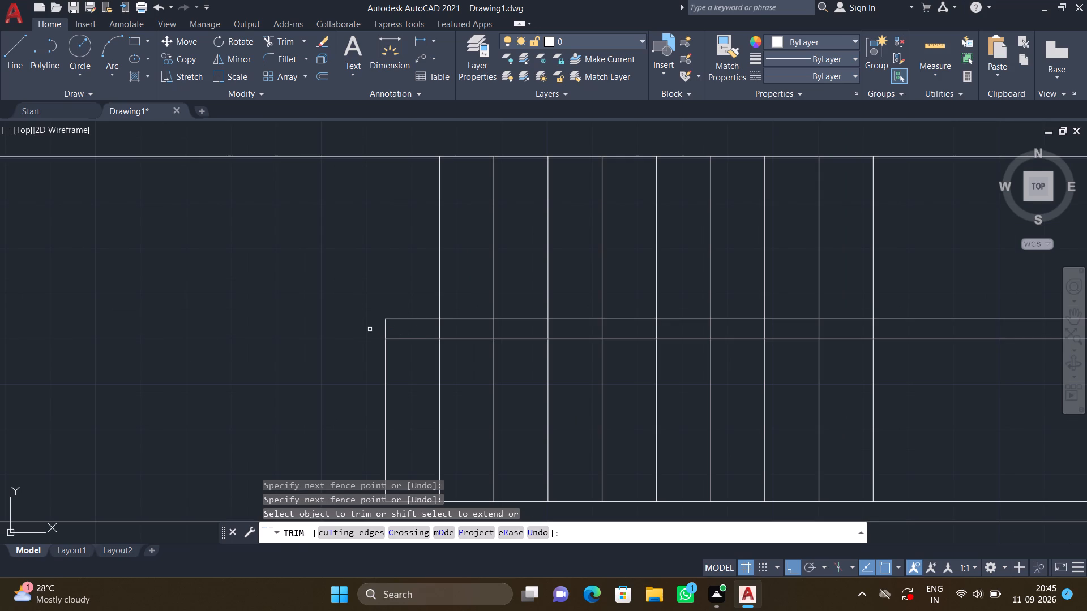
click(402, 305)
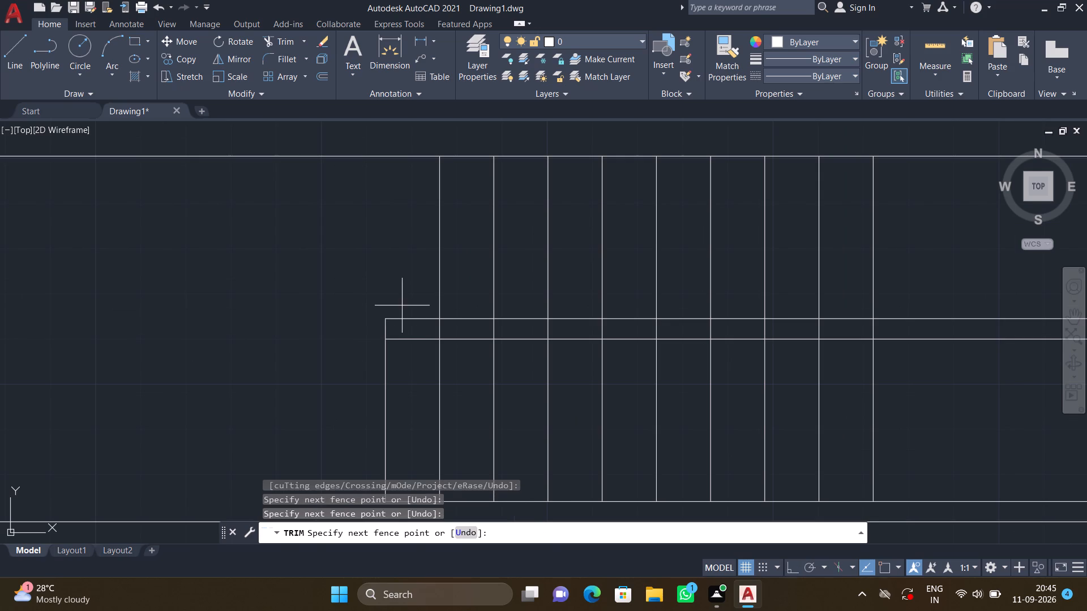
click(408, 326)
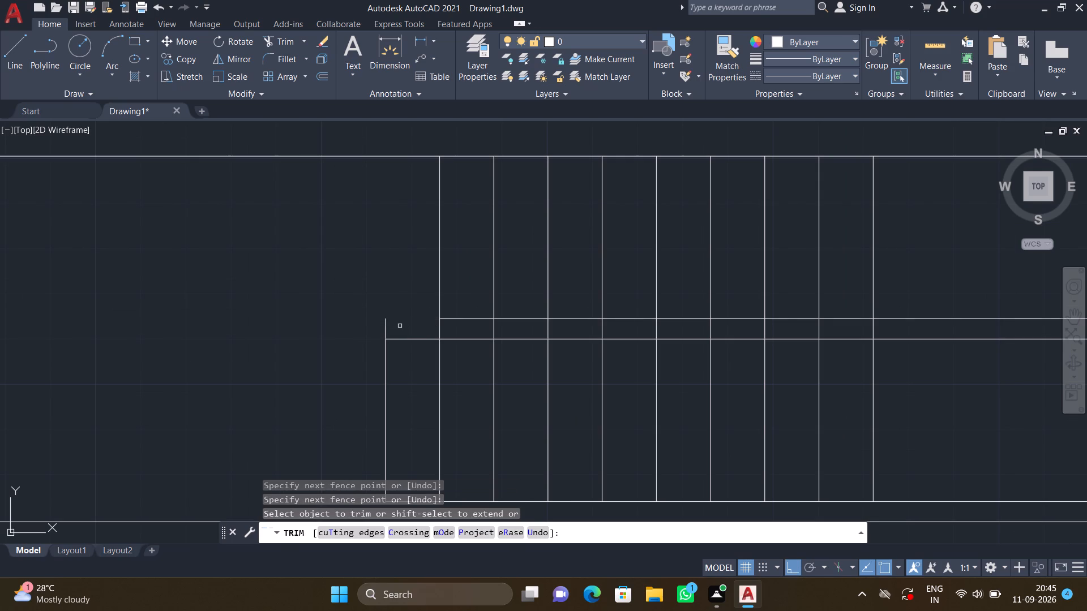
click(373, 325)
click(405, 328)
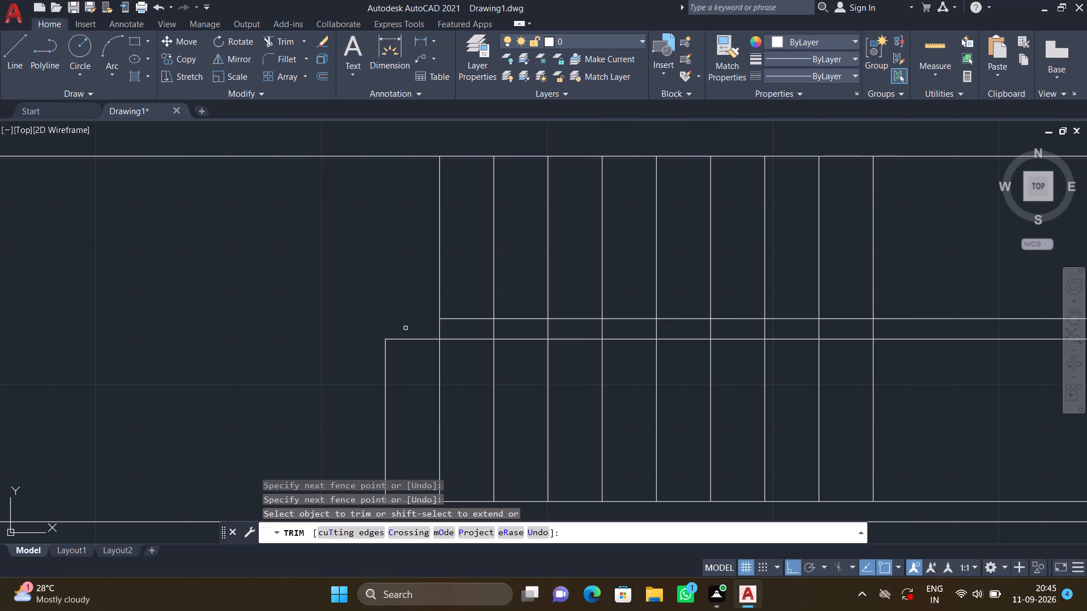
click(419, 326)
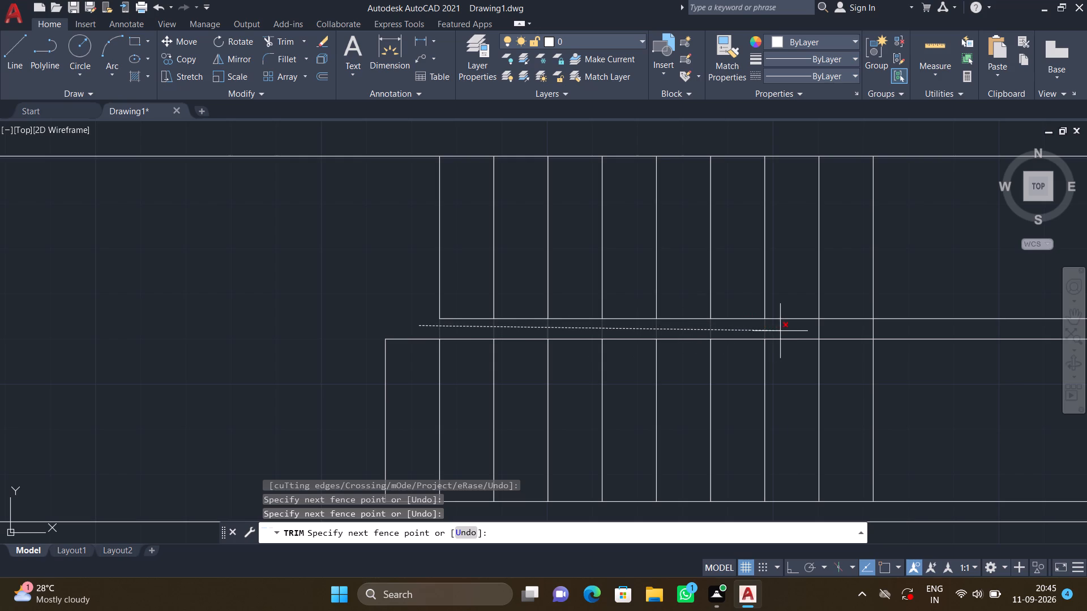
click(831, 330)
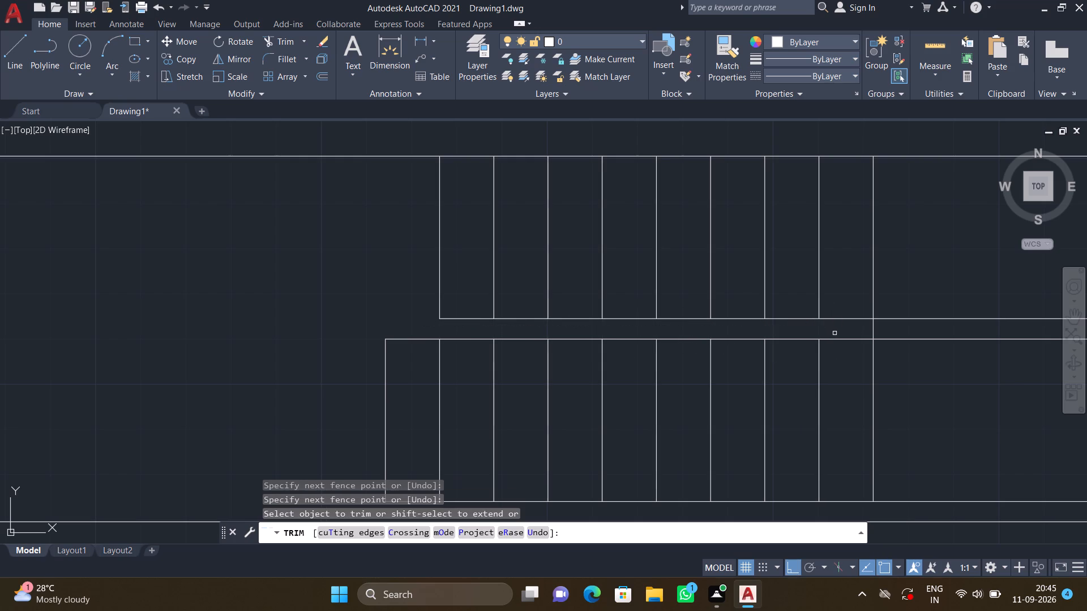
Trim the two middle lines where they cross the landing to the right of the rightmost tread line.
scroll(901, 344, down, 3)
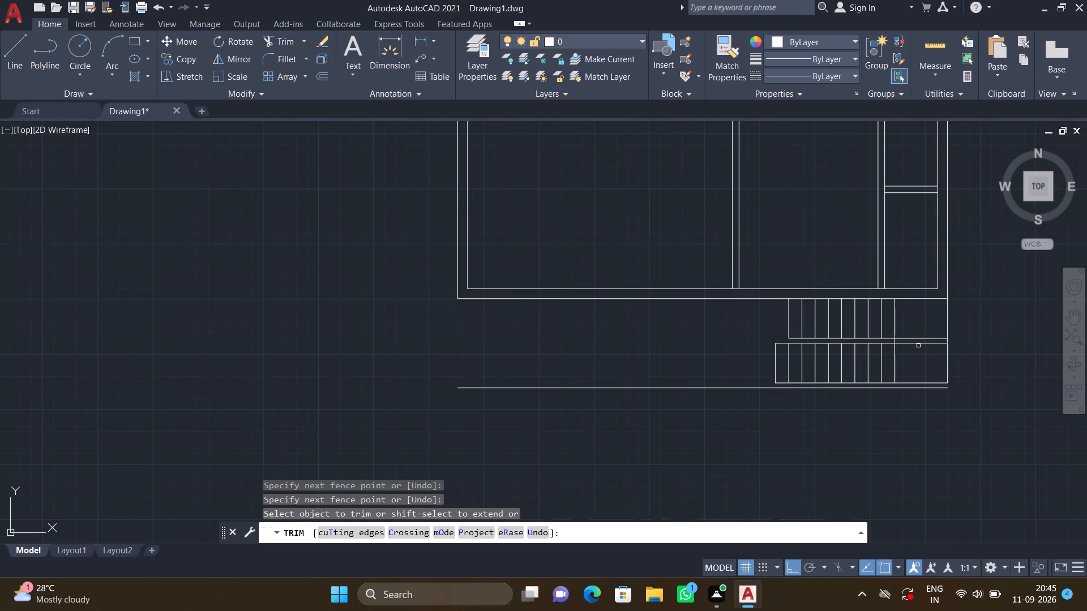
scroll(916, 342, up, 2)
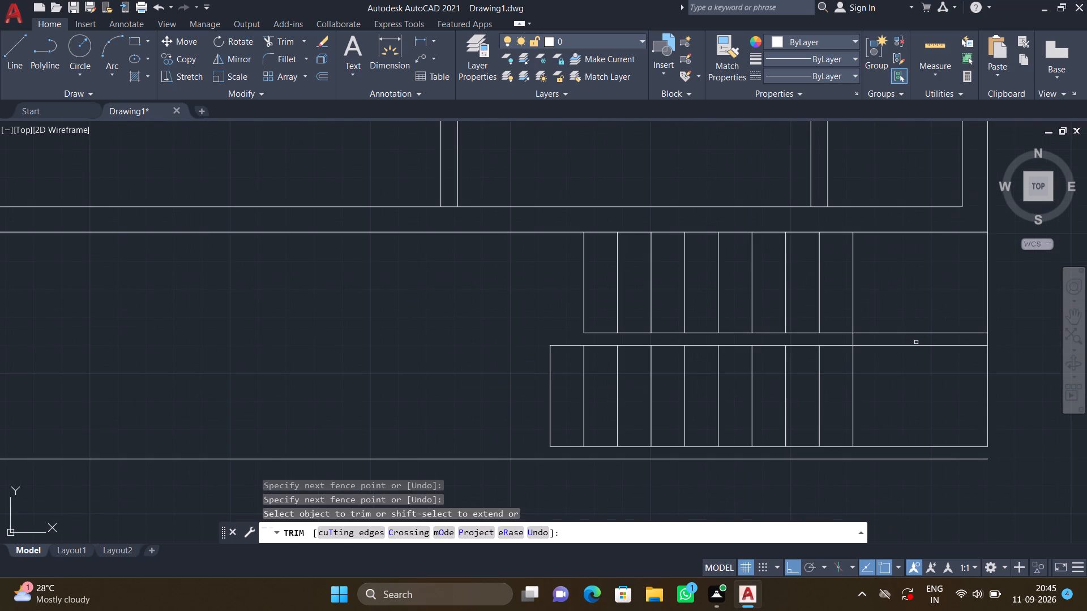
click(892, 317)
click(924, 378)
key(Return)
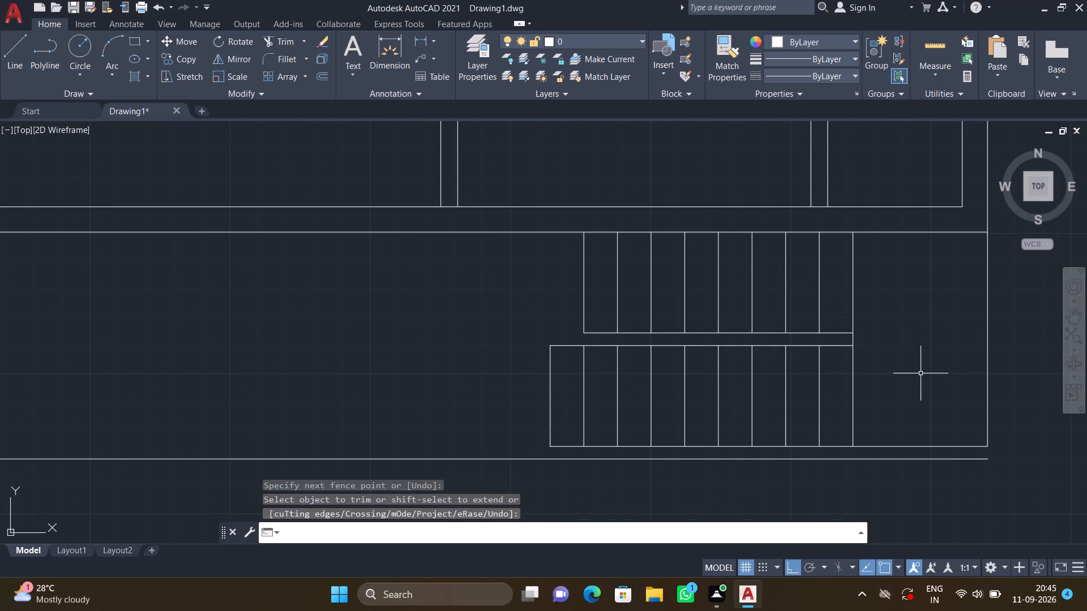
scroll(921, 373, down, 2)
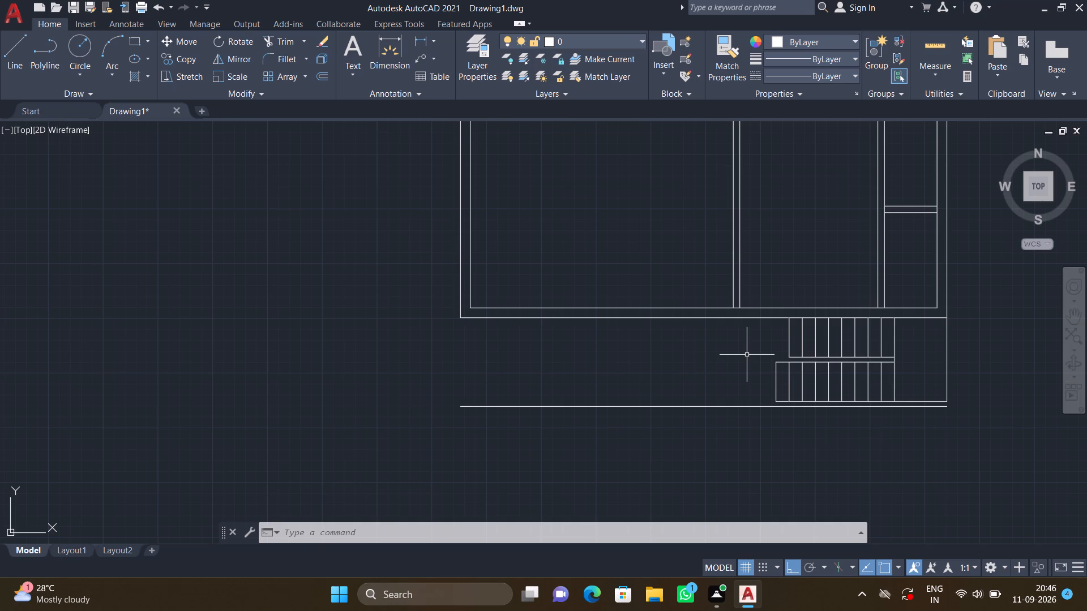
Draw a walking line from the midpoint of the lower flight's left end, about 10'-8" right, 3'-2" up and 6'-1" left into the upper flight.
middle_drag(794, 376, 699, 332)
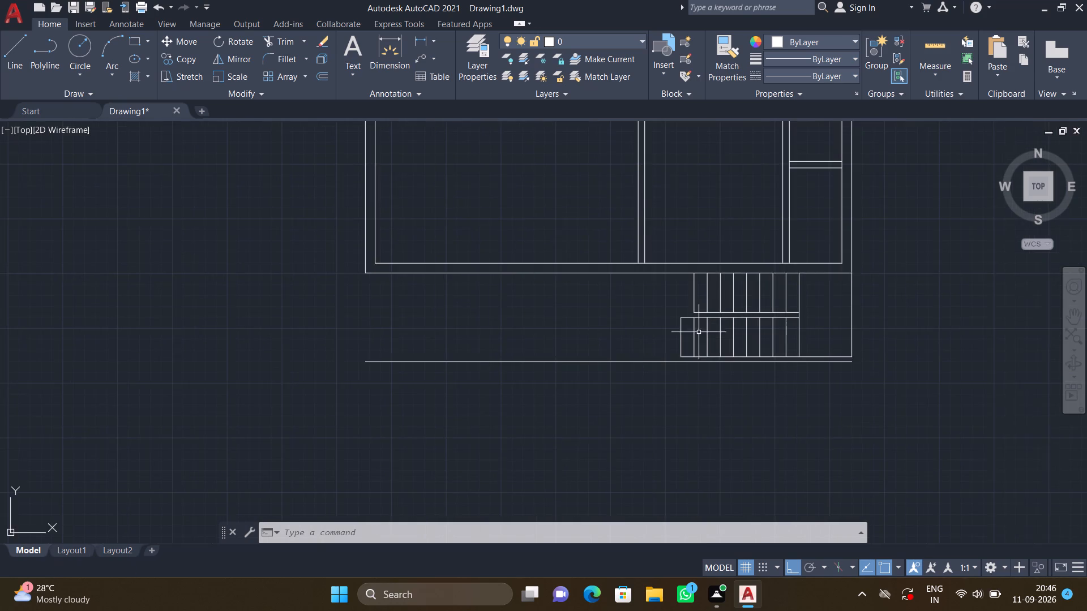
scroll(703, 335, up, 2)
key(l)
key(Return)
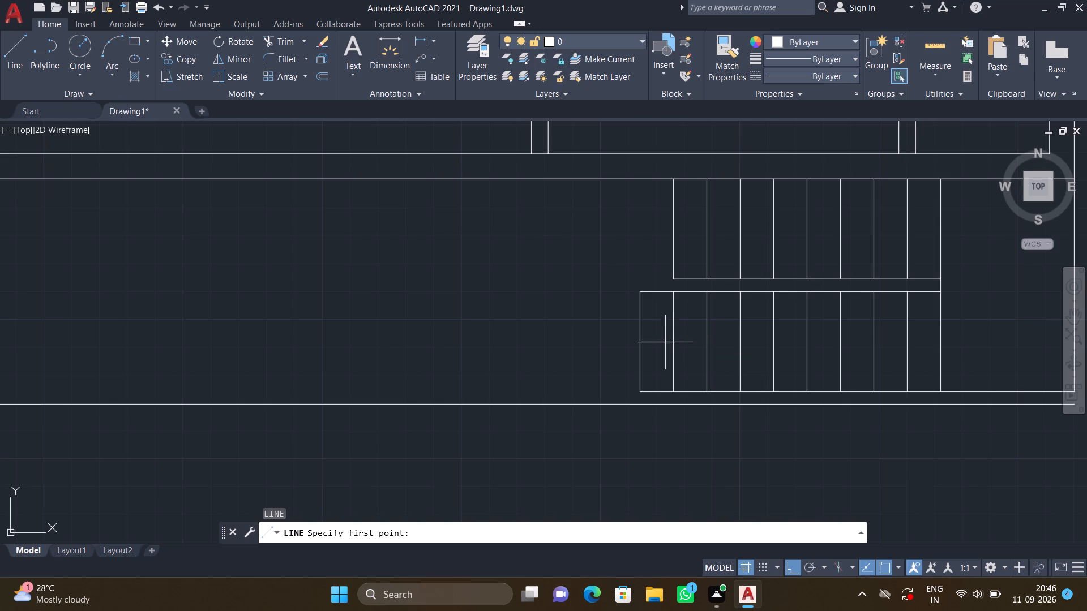
click(639, 345)
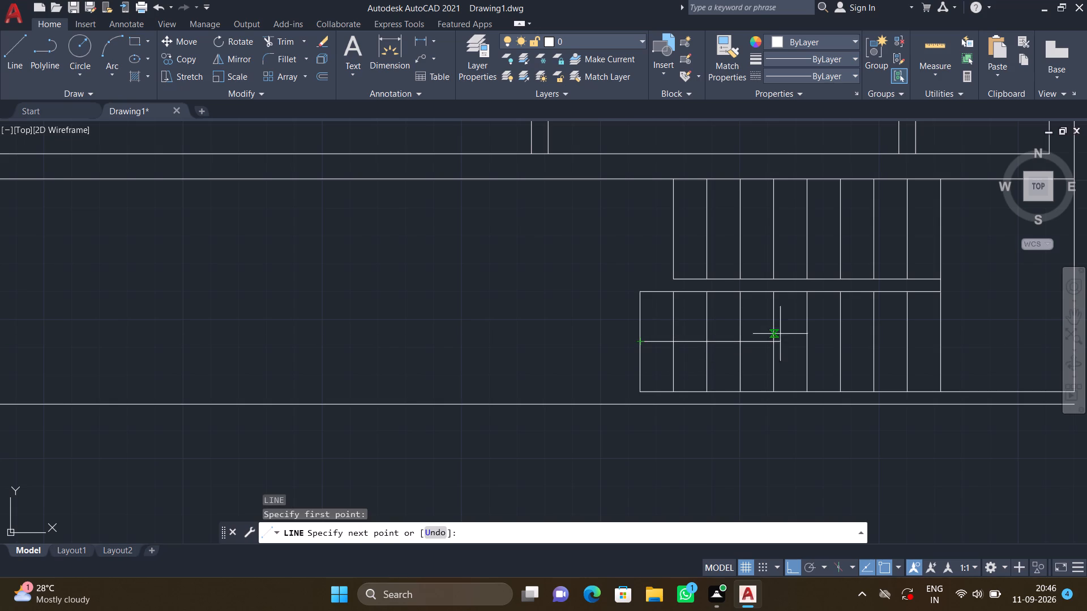
click(995, 339)
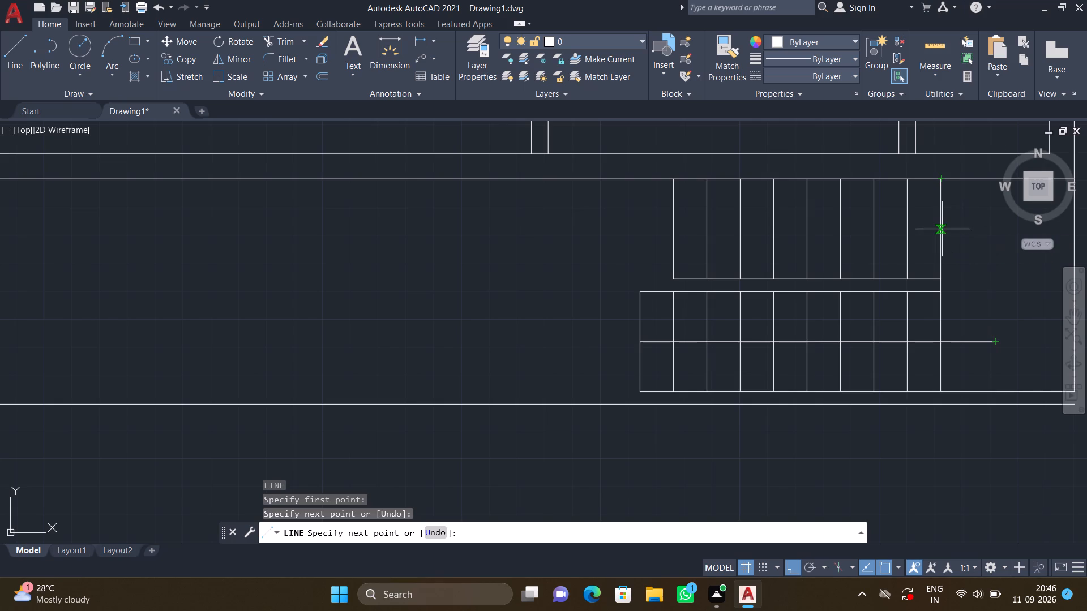
click(995, 230)
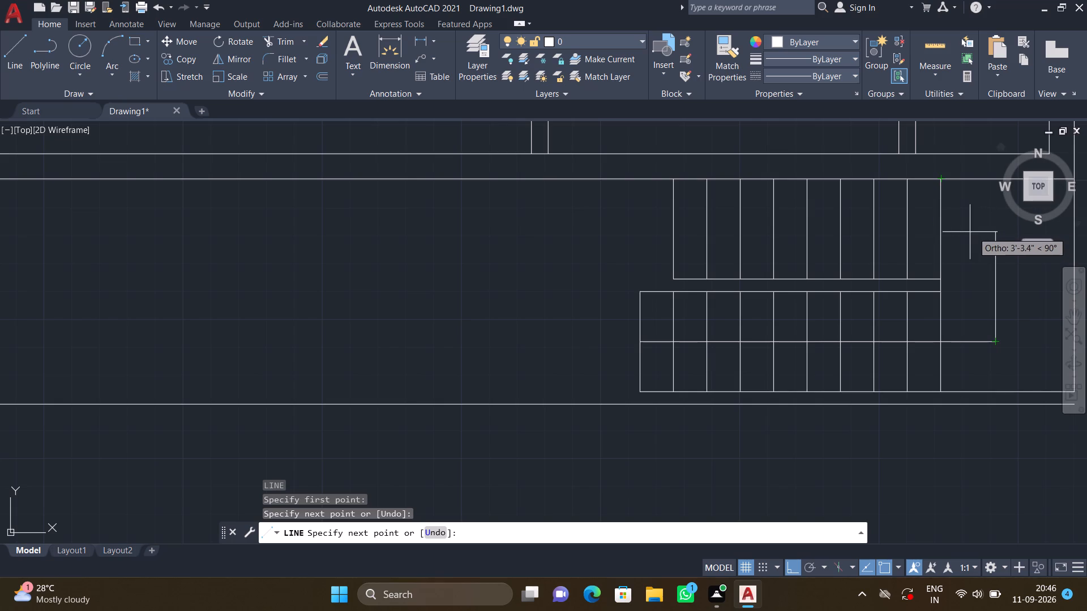
click(995, 238)
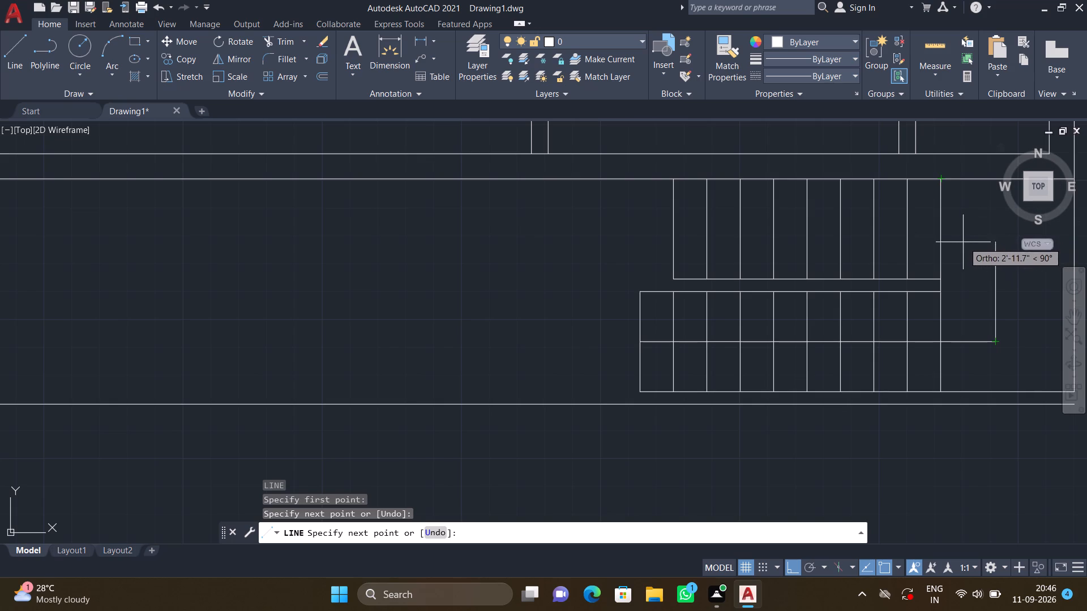
scroll(989, 239, up, 2)
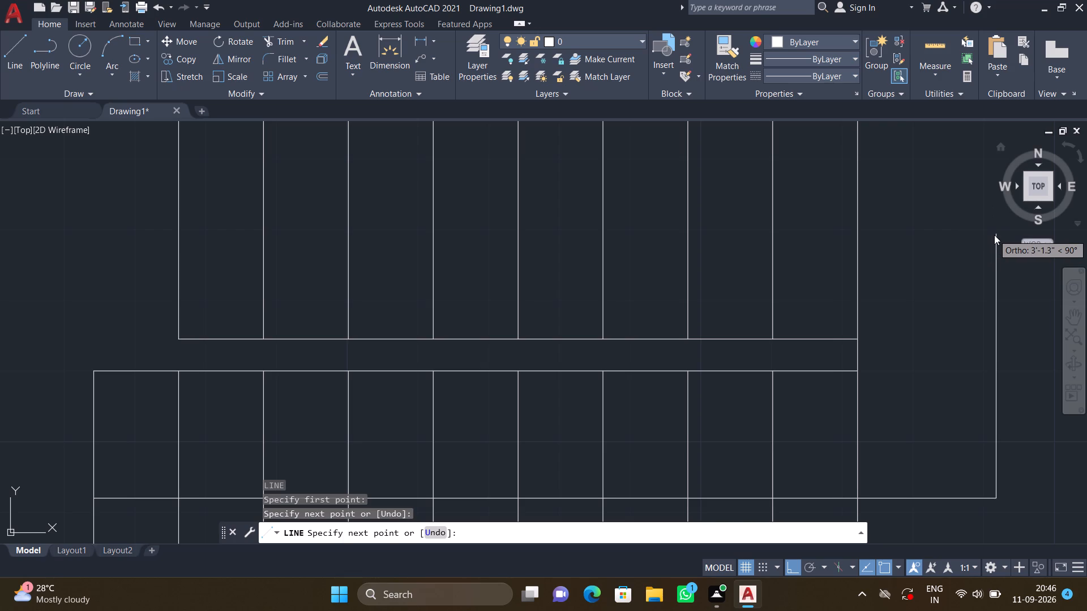
click(994, 235)
scroll(994, 237, down, 1)
middle_drag(992, 242, 987, 239)
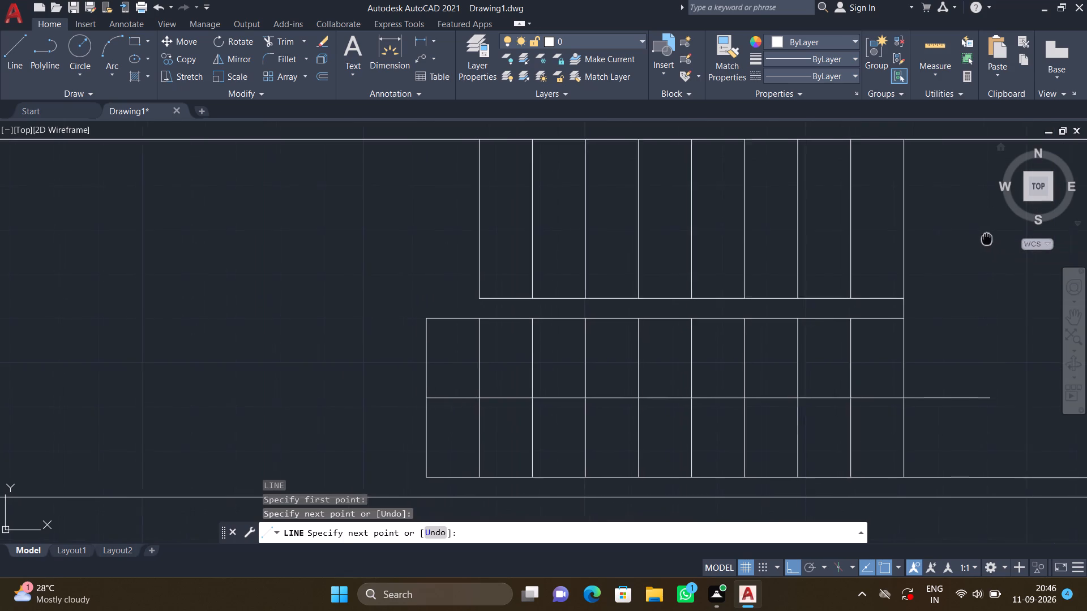
middle_drag(987, 239, 799, 272)
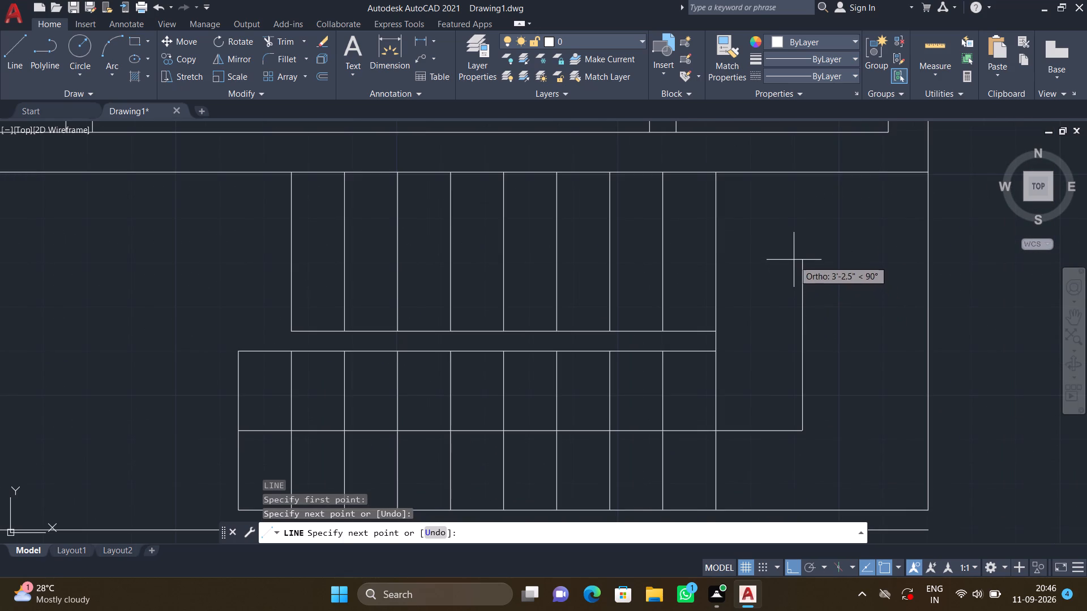
click(797, 261)
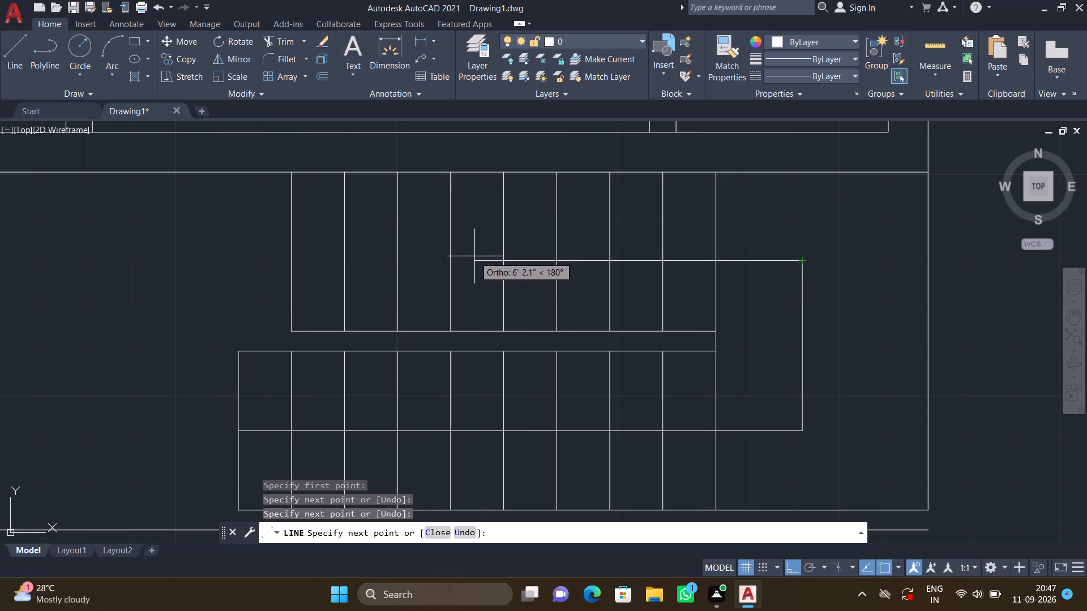
click(478, 256)
key(Return)
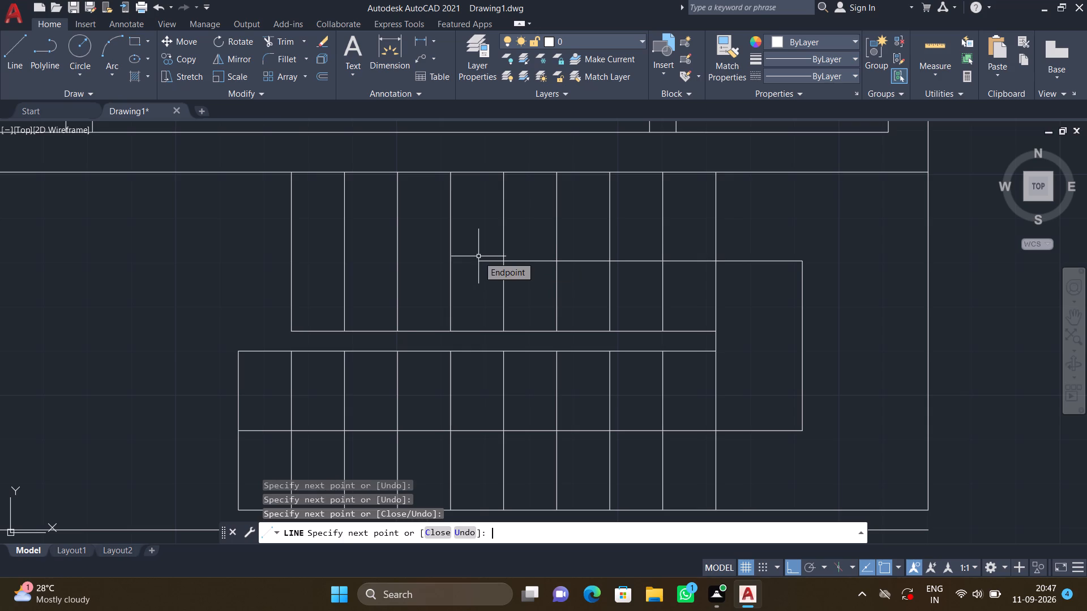
Delete the walking line's horizontal segment in the upper flight.
scroll(478, 256, down, 2)
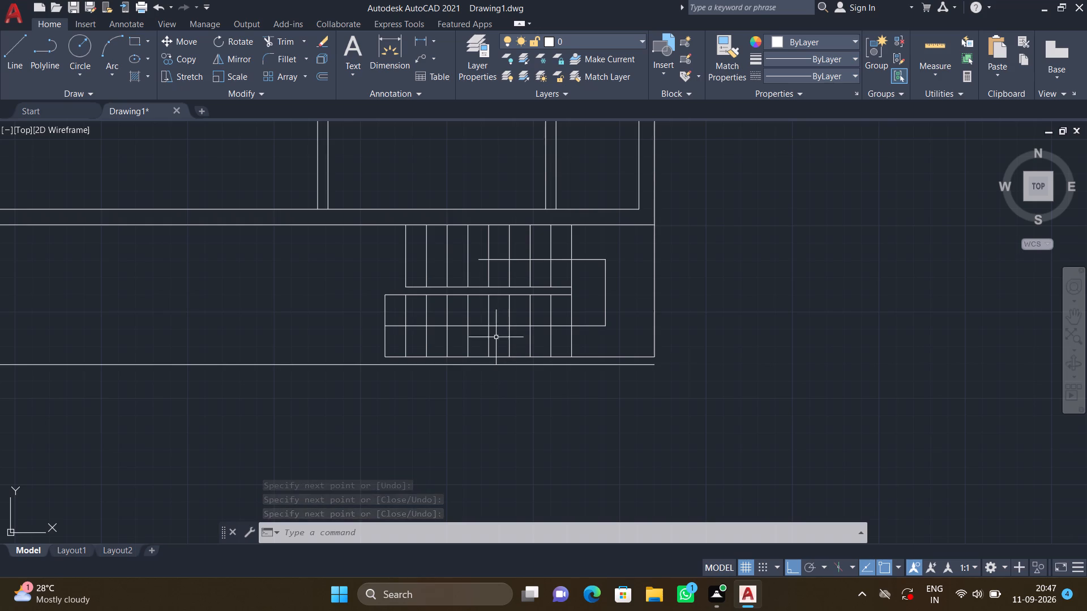
scroll(504, 253, up, 2)
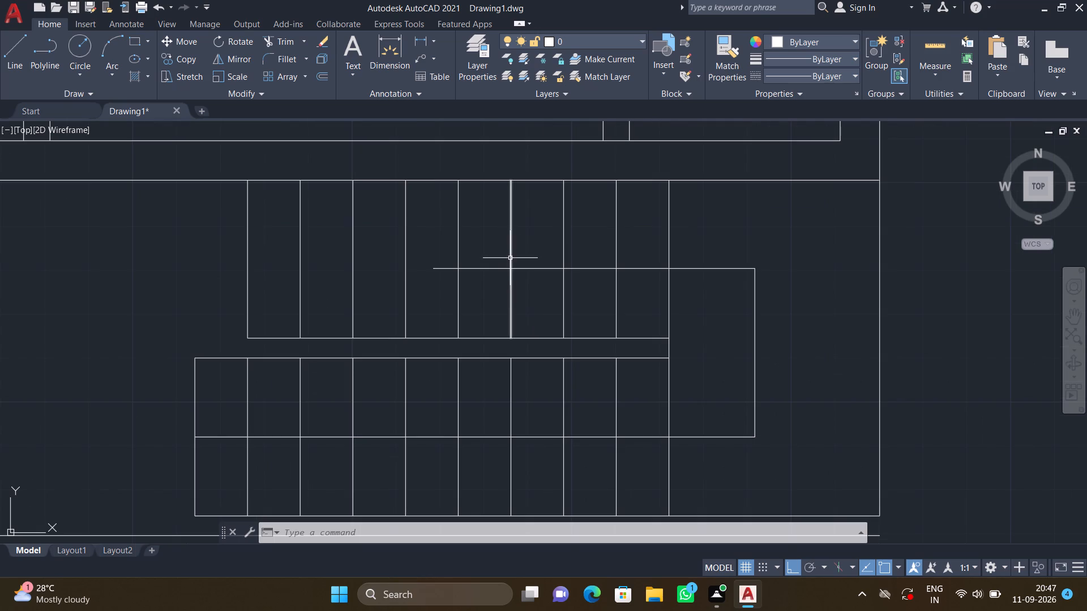
click(532, 269)
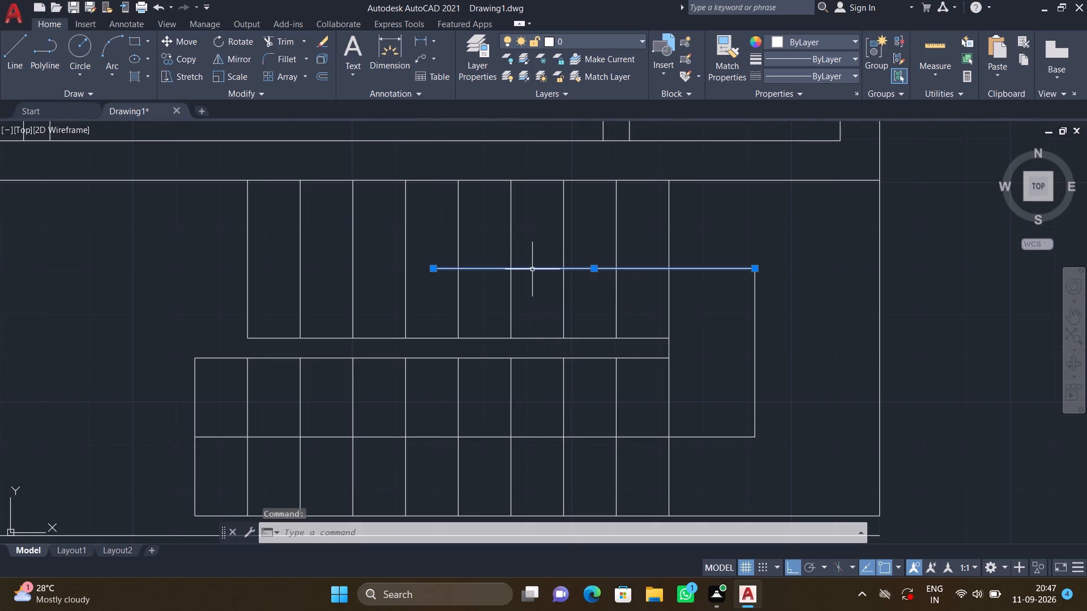
key(Delete)
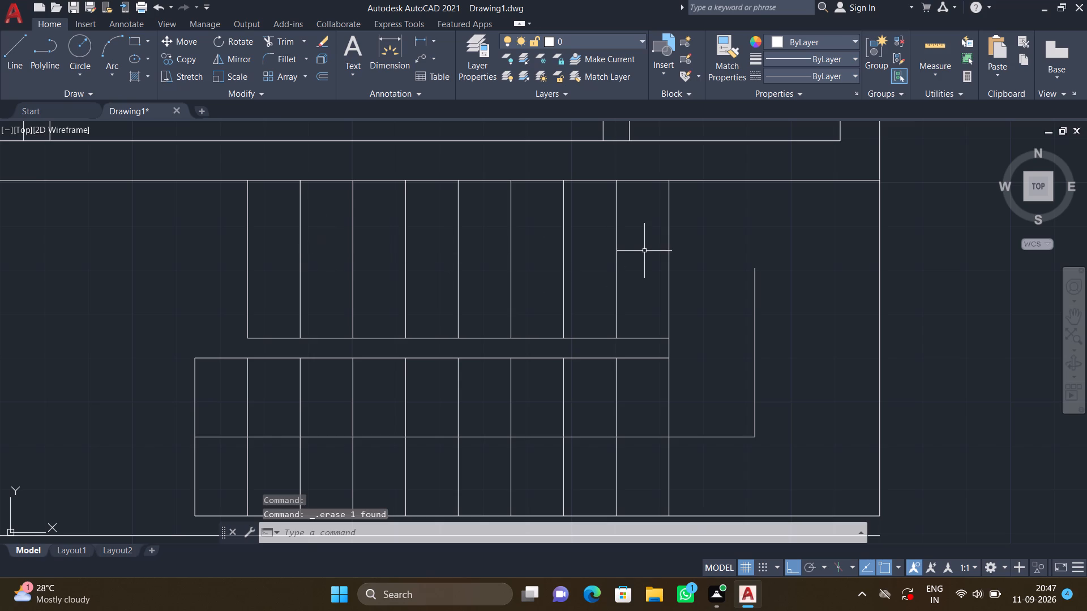
Draw a helper line over the upper flight's rightmost tread, from the outer bottom wall line to the flight's lower edge.
key(l)
key(Return)
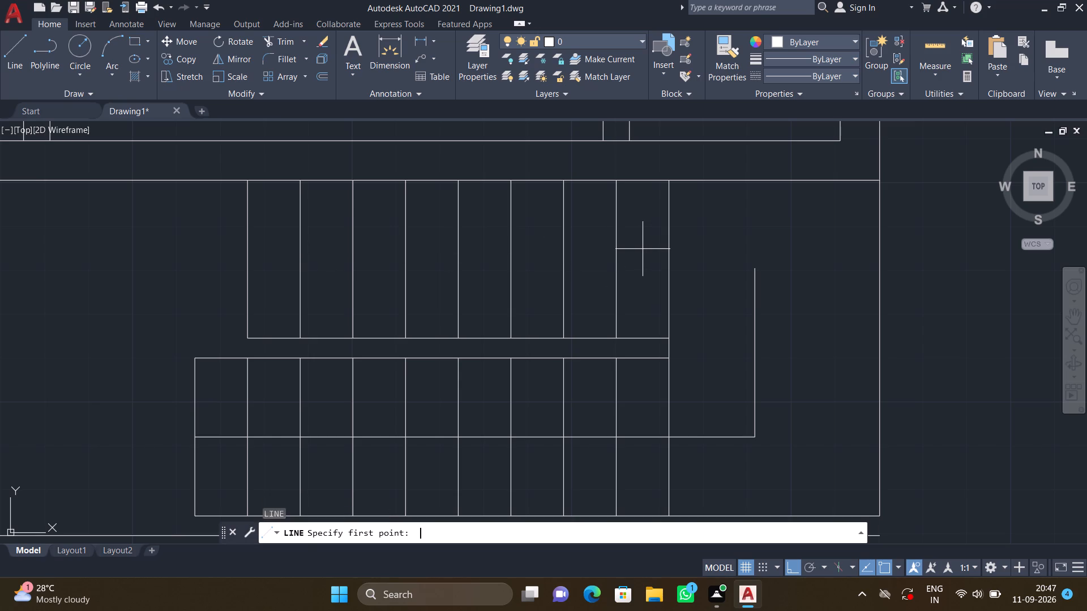
click(665, 180)
click(672, 342)
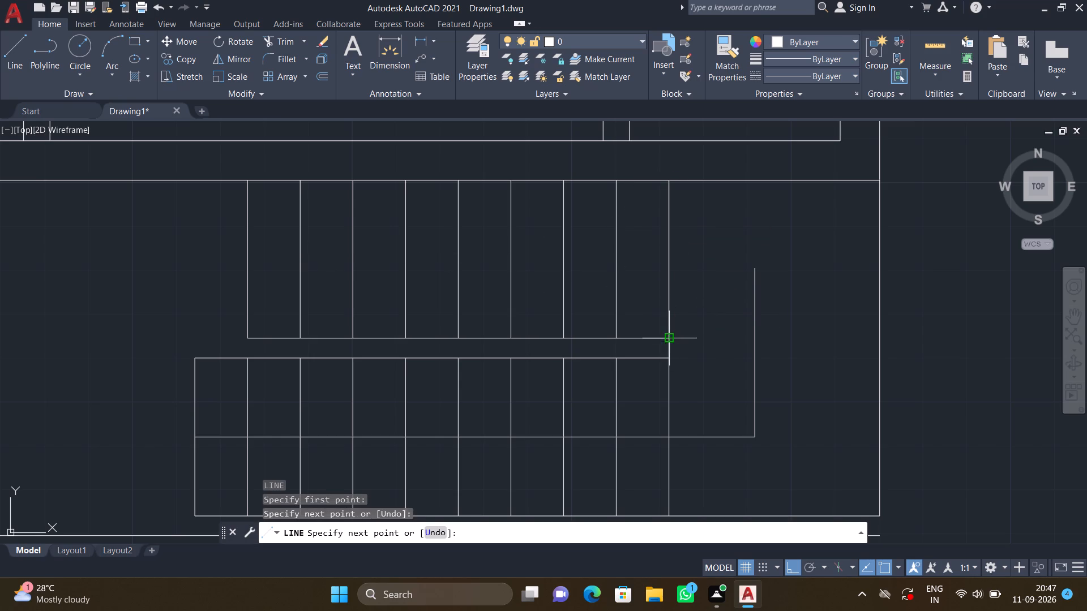
key(Return)
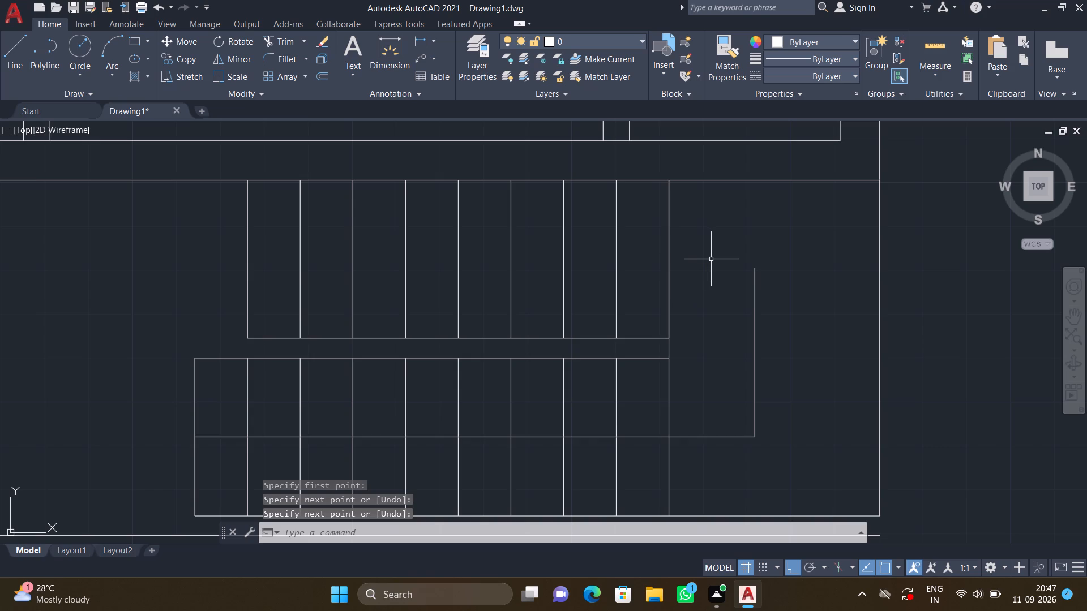
Draw a horizontal line from the helper line's midpoint about 4'-7" left across the upper flight's treads.
key(l)
key(Return)
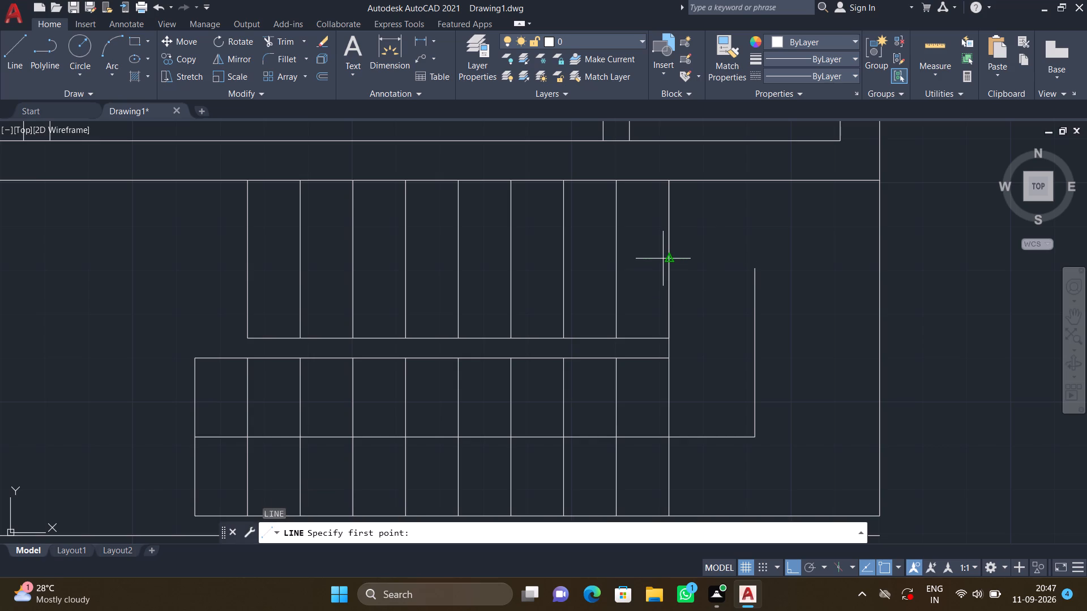
click(674, 261)
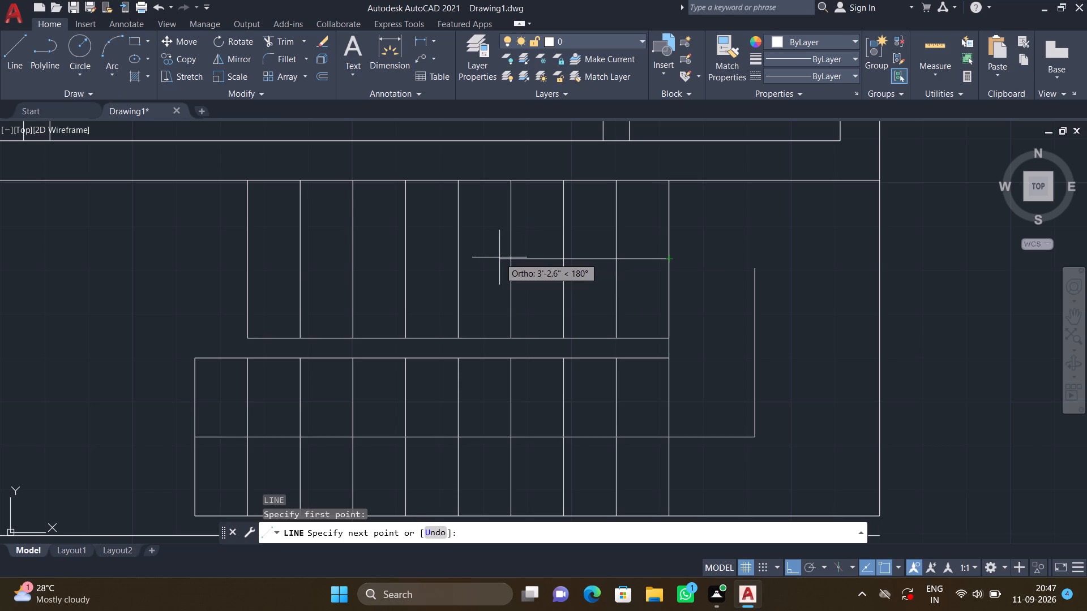
click(429, 258)
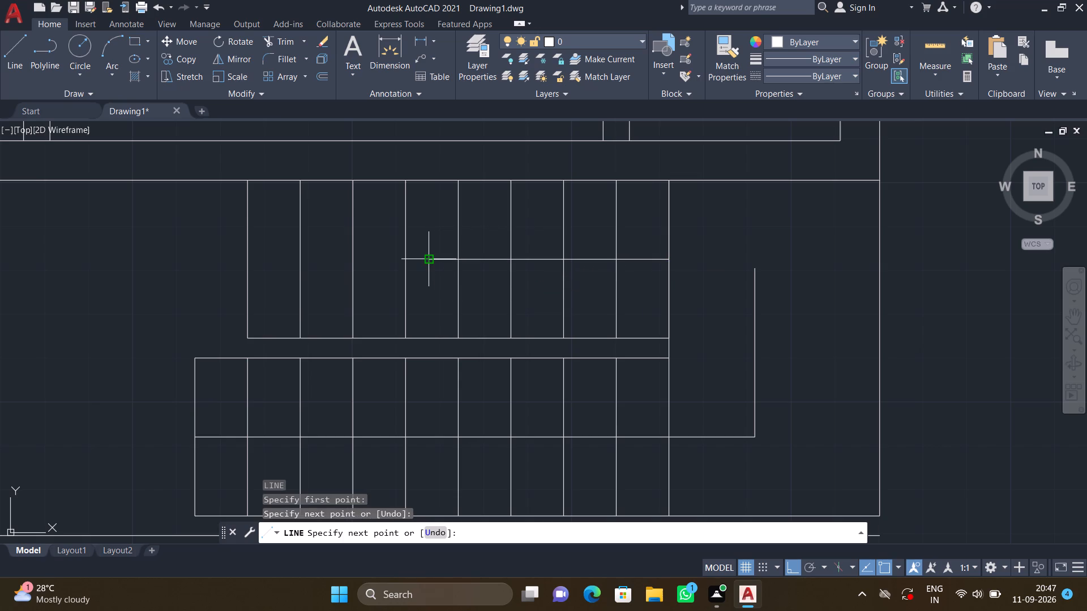
key(Return)
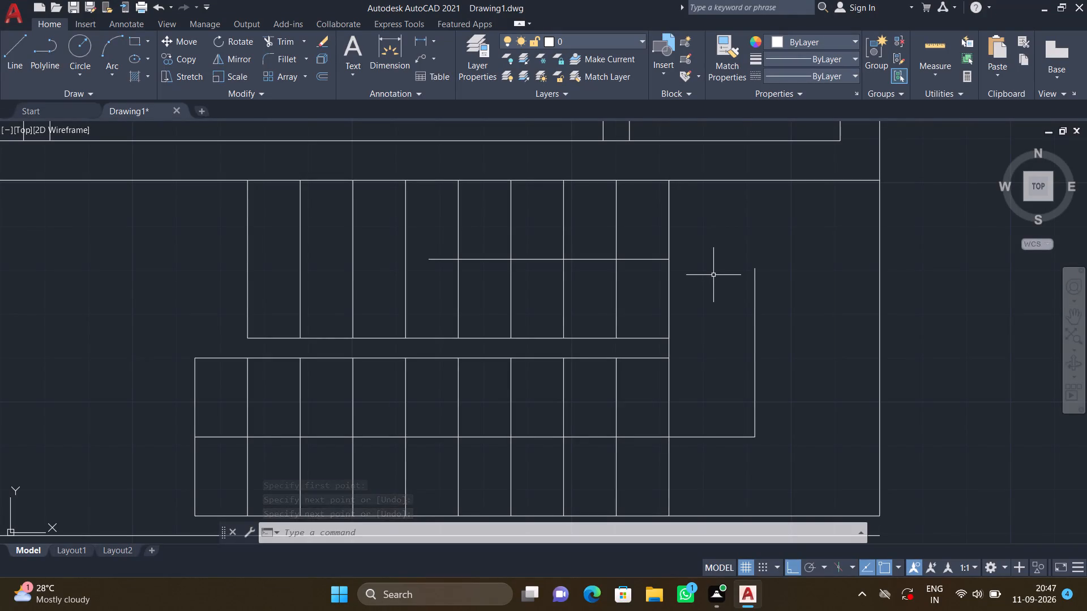
Draw a horizontal line from the helper line's midpoint right to the point directly above the landing's vertical walking line.
key(l)
key(Return)
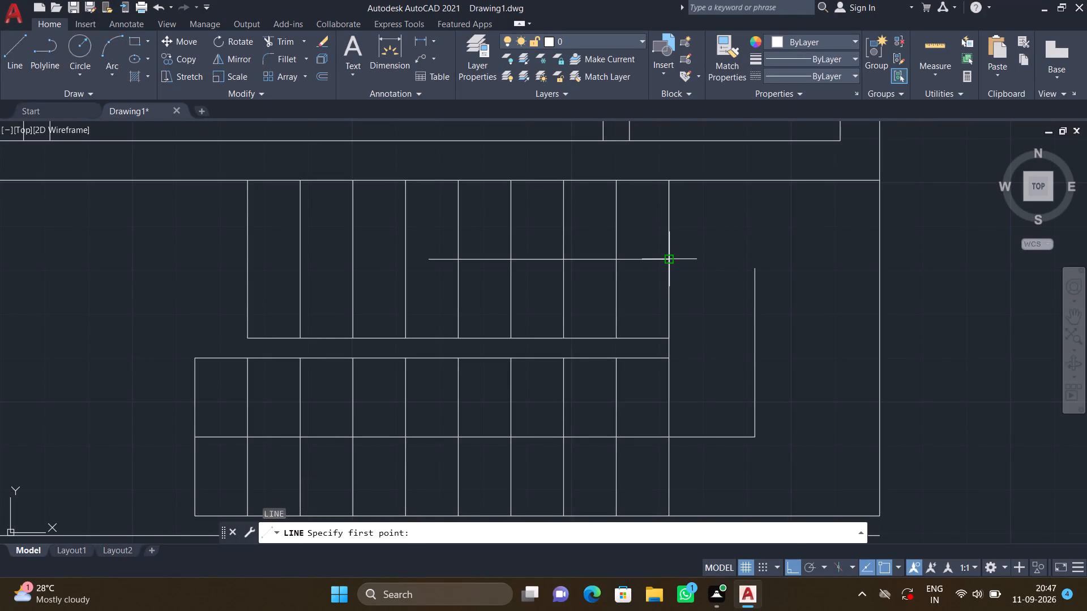
click(671, 260)
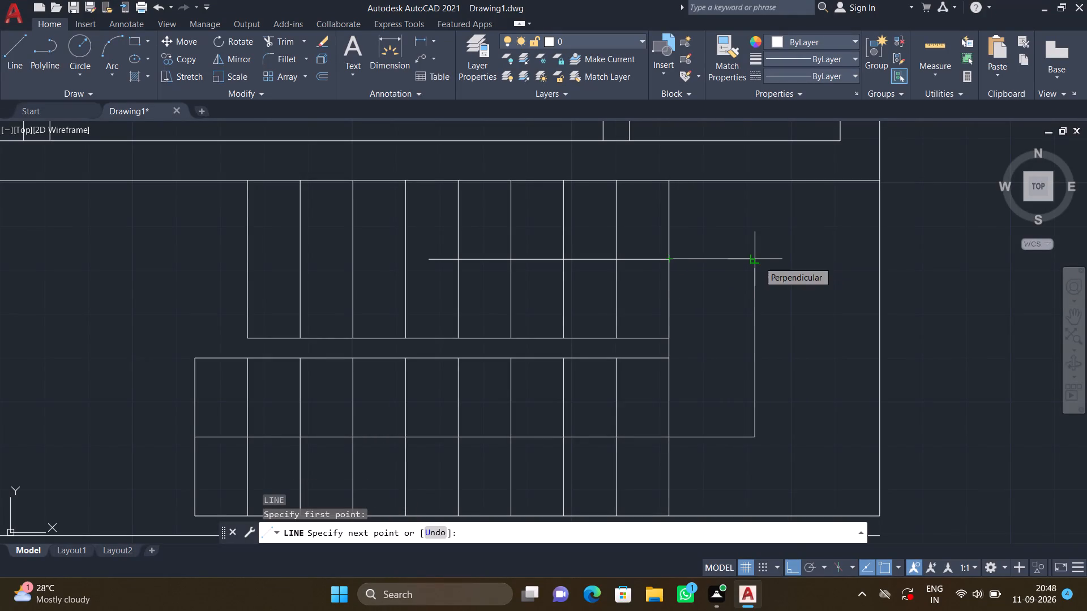
scroll(755, 261, up, 2)
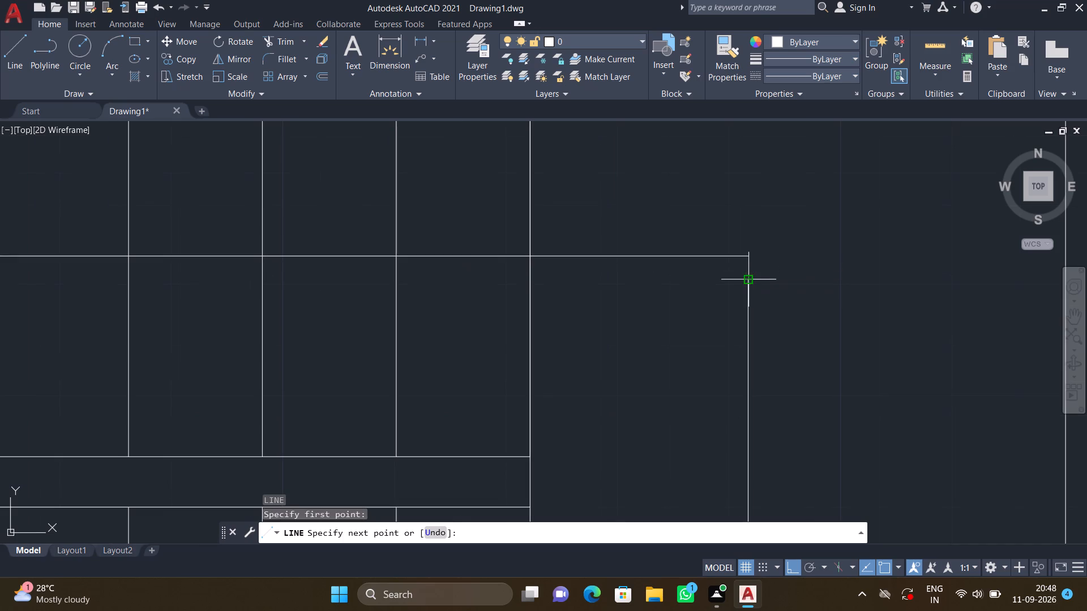
click(750, 256)
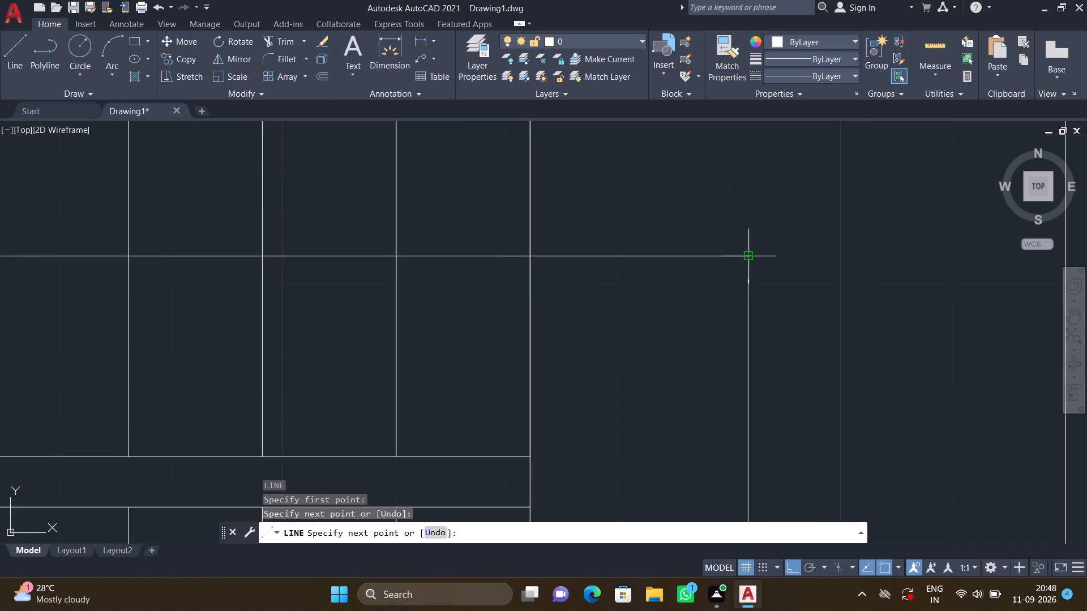
key(Return)
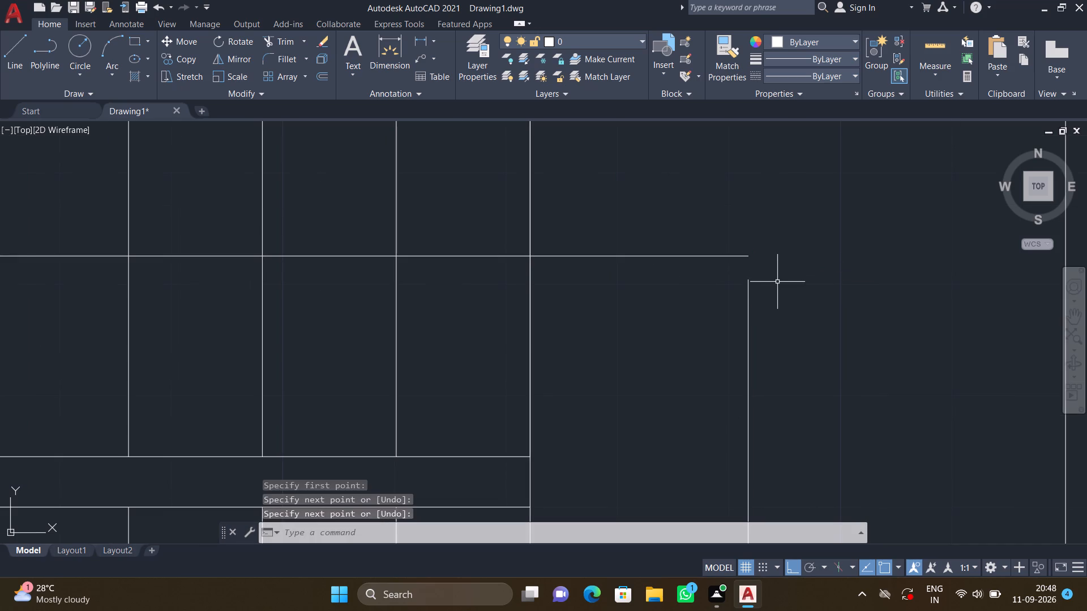
Extend the landing's vertical walking line up to the upper flight's horizontal walking line, closing the corner.
text(EX)
key(Return)
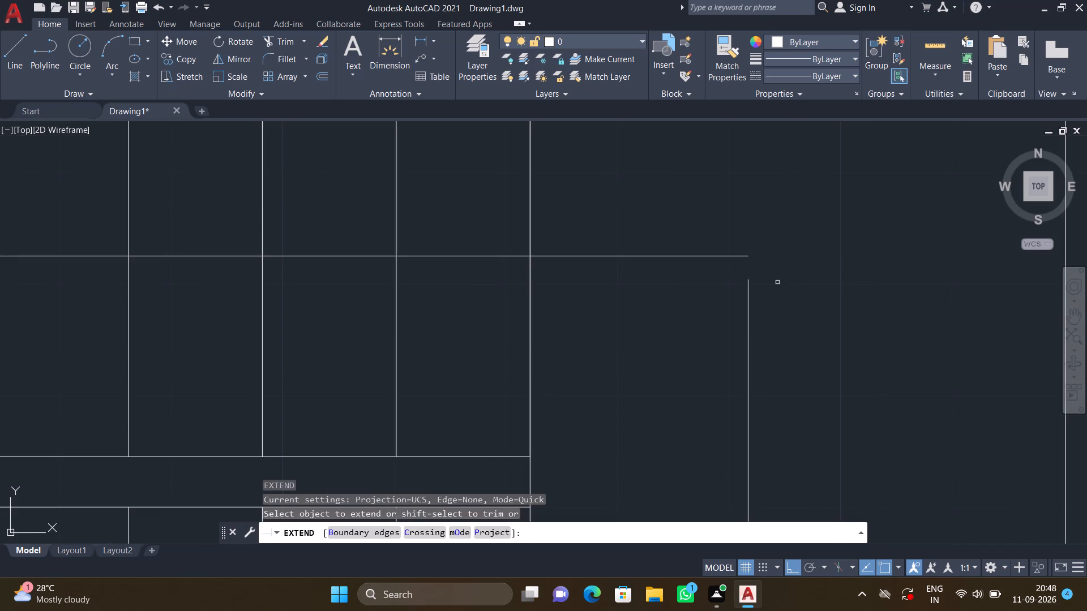
click(748, 285)
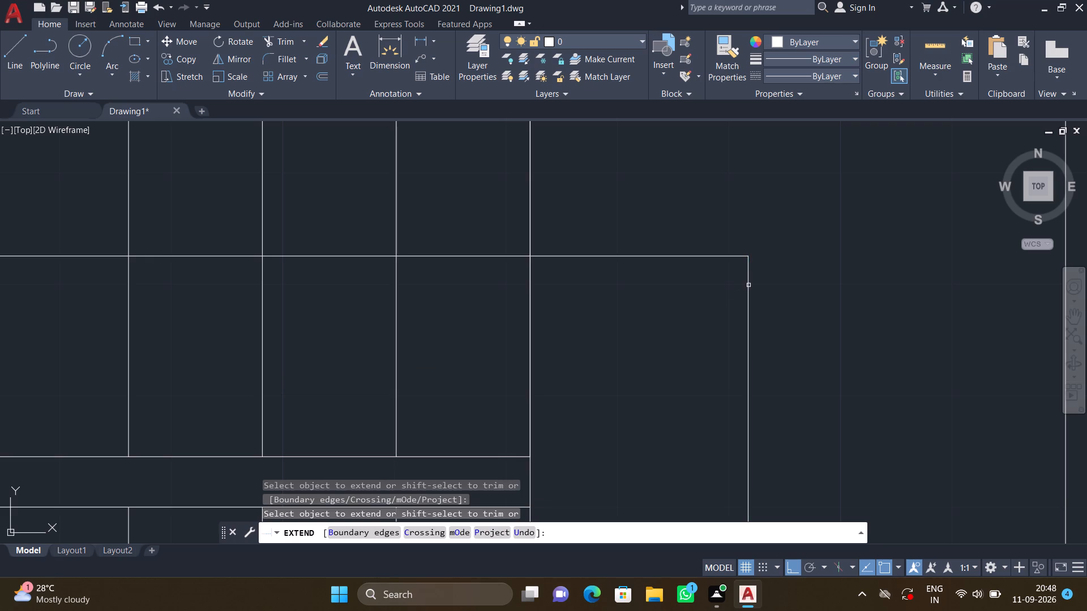
key(Return)
scroll(754, 239, up, 2)
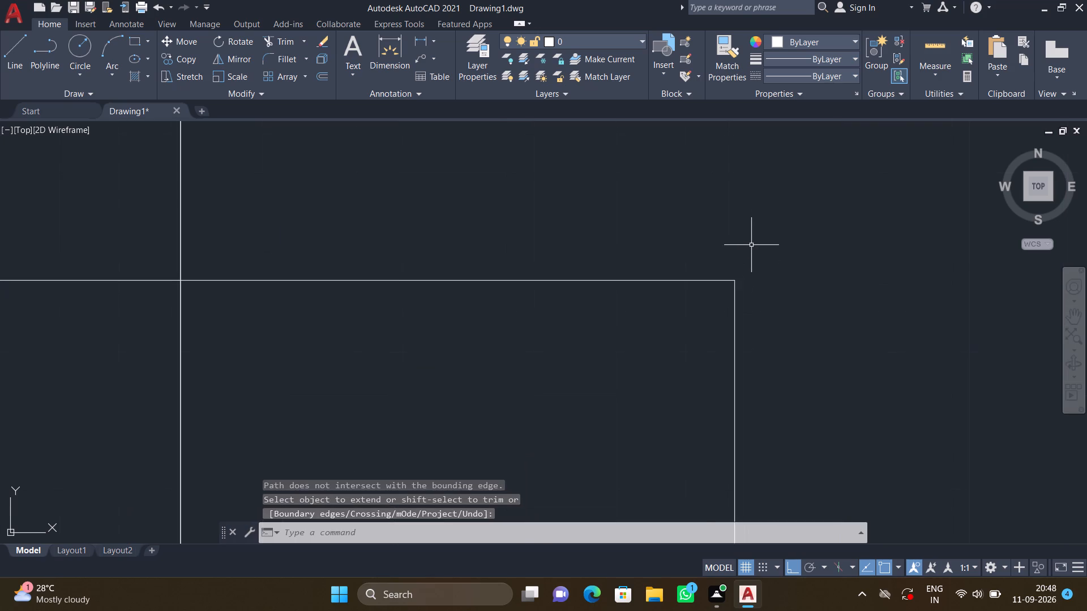
scroll(750, 264, up, 3)
scroll(725, 329, up, 2)
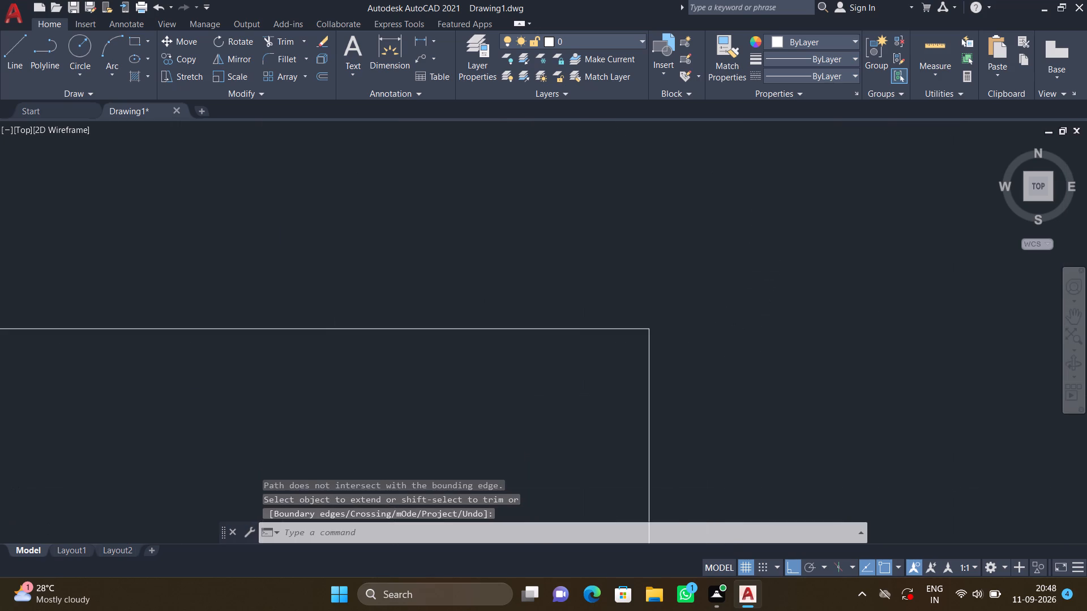
Delete the helper line lying over the upper flight's rightmost tread.
scroll(725, 329, down, 10)
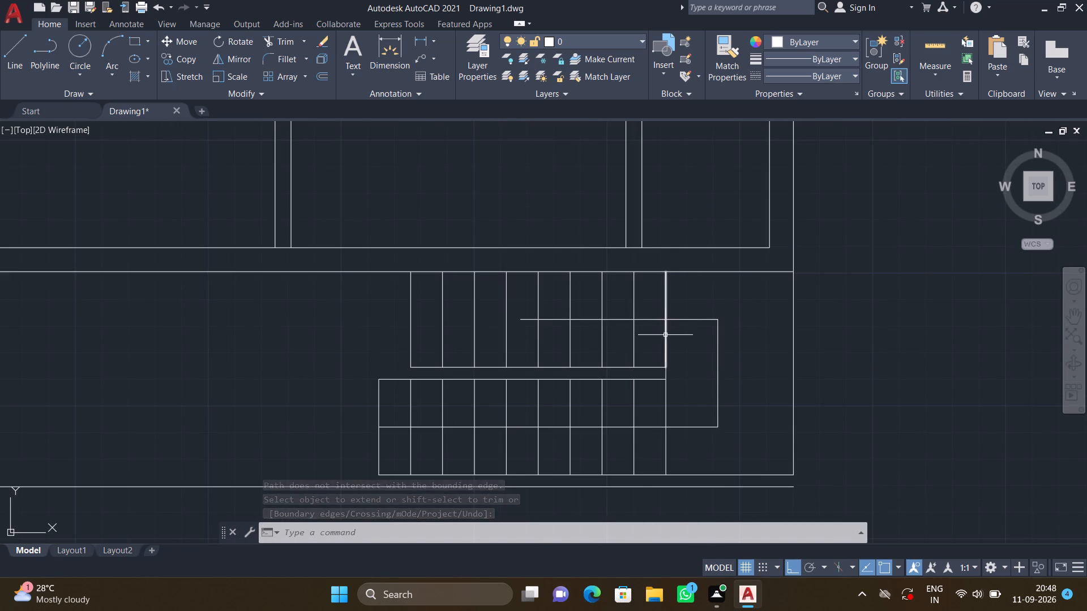
click(665, 335)
key(Delete)
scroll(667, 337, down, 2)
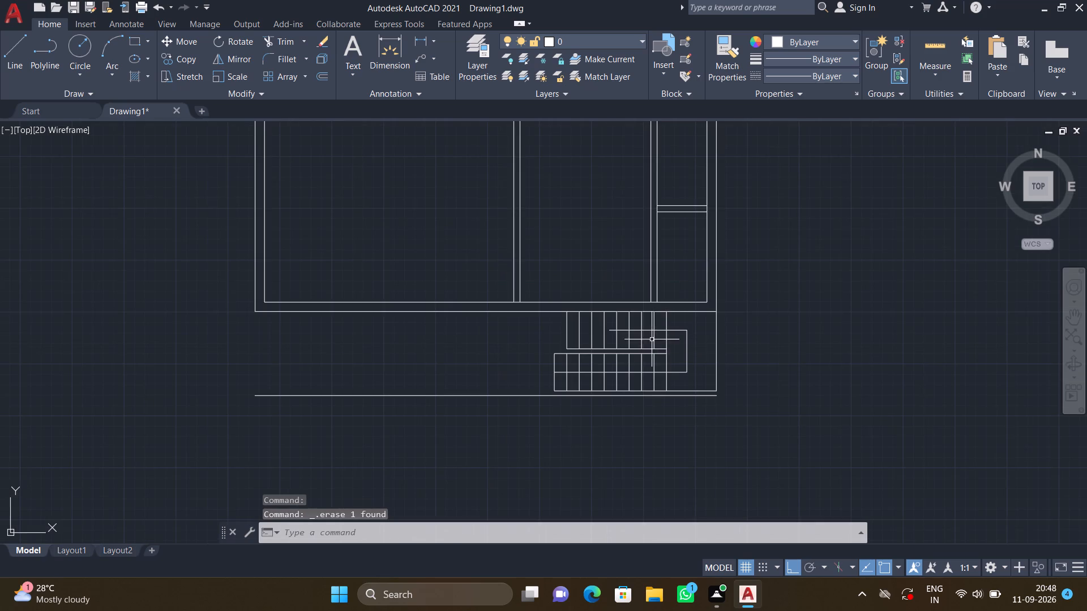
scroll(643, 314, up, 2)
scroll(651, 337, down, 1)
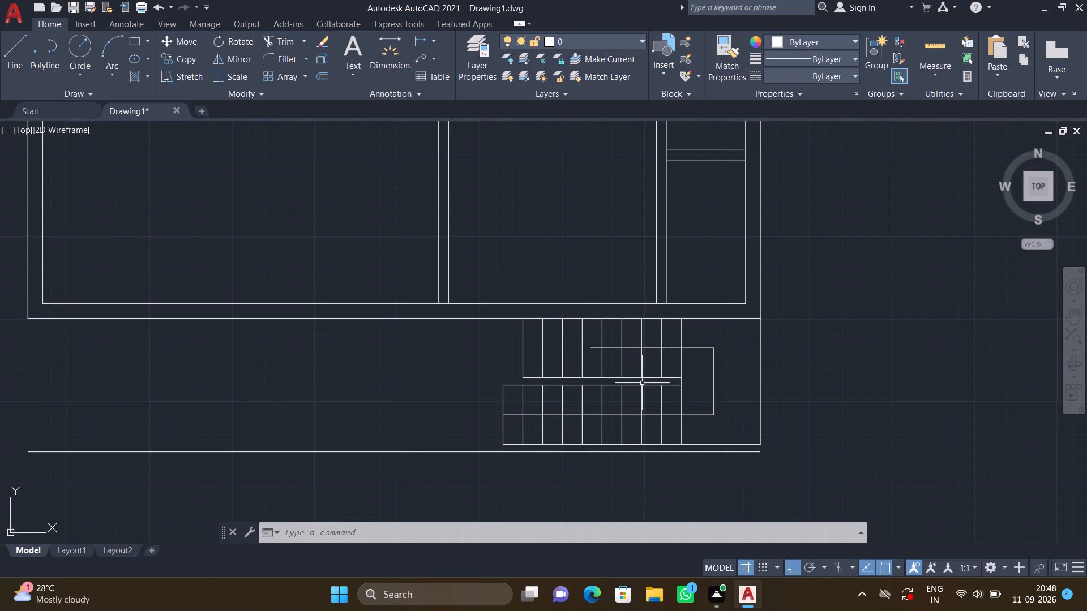
Offset the left outer wall's inner line 5' right, into the small room in the plan's upper-left area.
scroll(642, 383, down, 1)
middle_drag(502, 413, 576, 337)
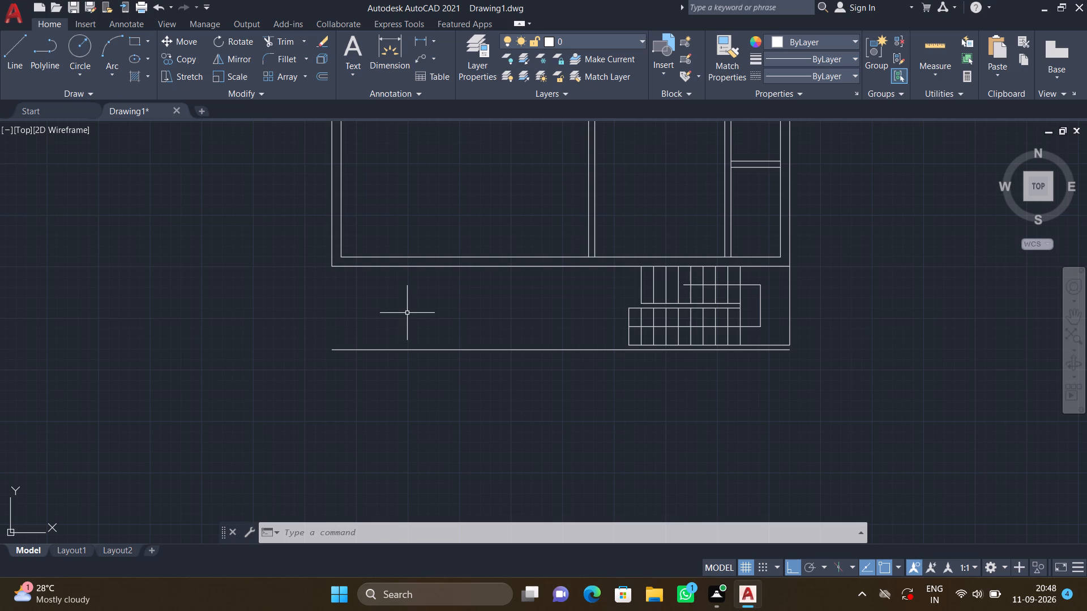
scroll(407, 313, down, 2)
middle_drag(437, 270, 490, 352)
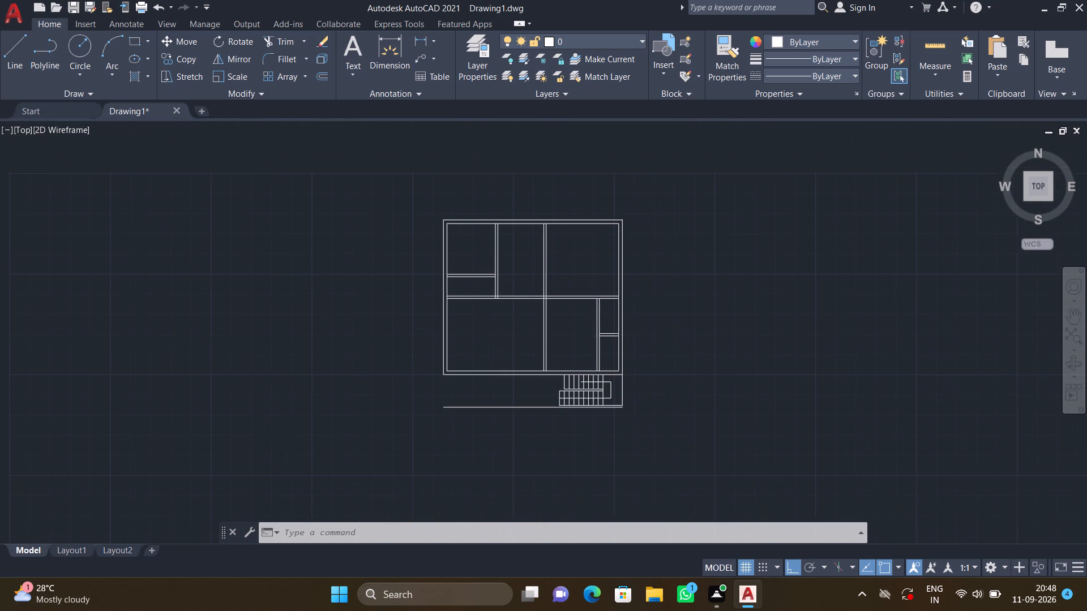
scroll(455, 259, up, 3)
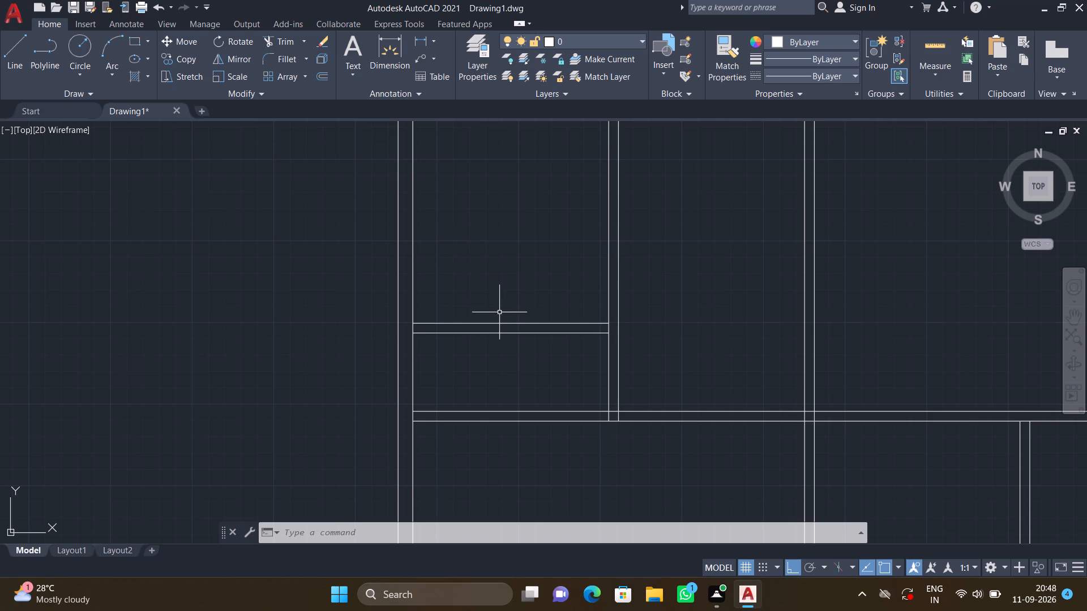
scroll(499, 352, up, 1)
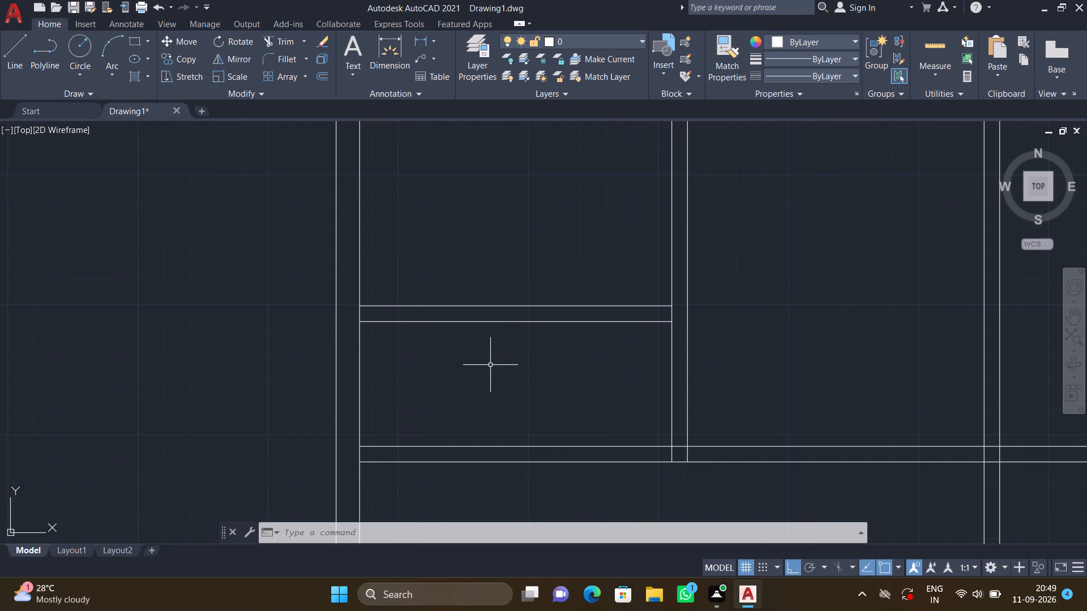
key(o)
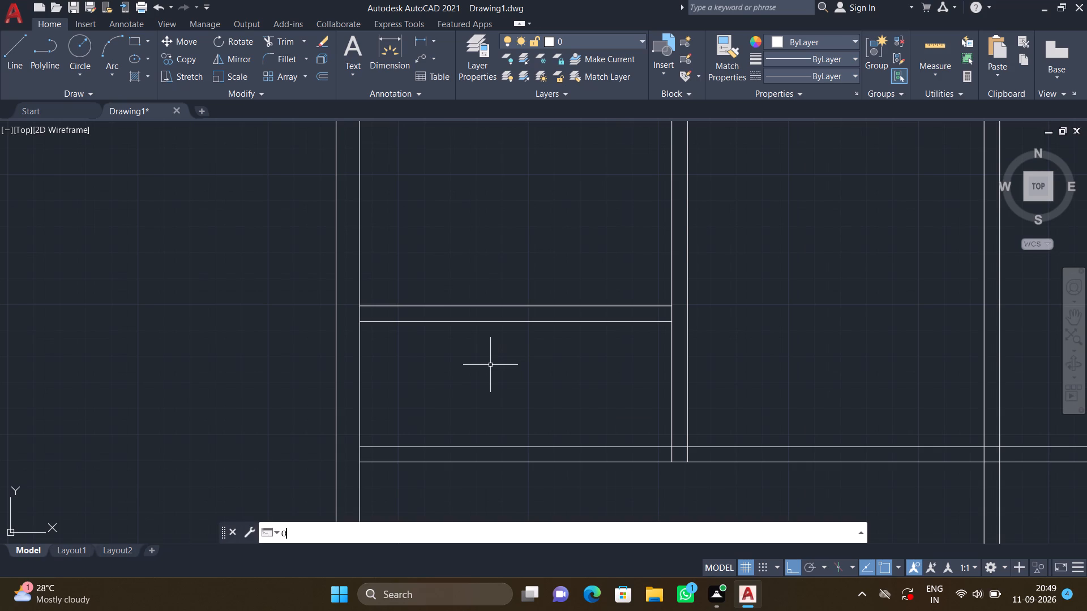
key(Return)
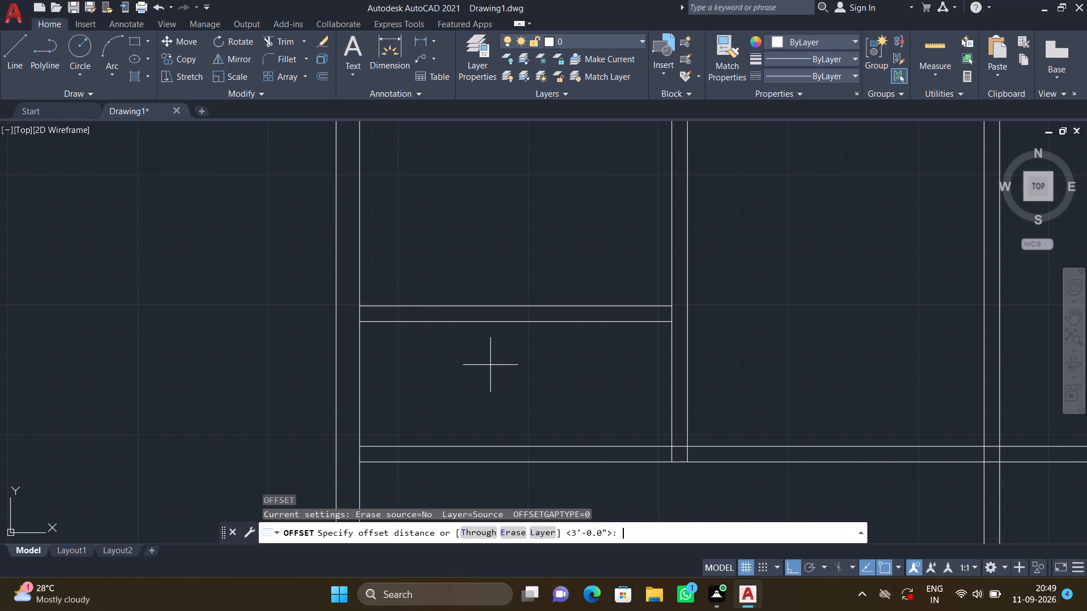
text(5')
key(Return)
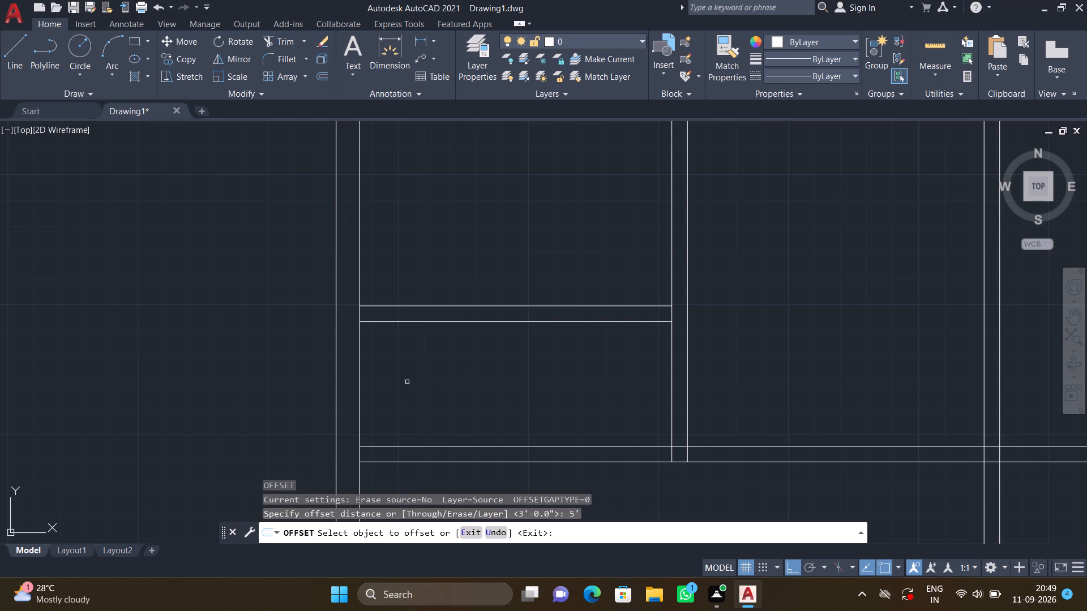
click(358, 369)
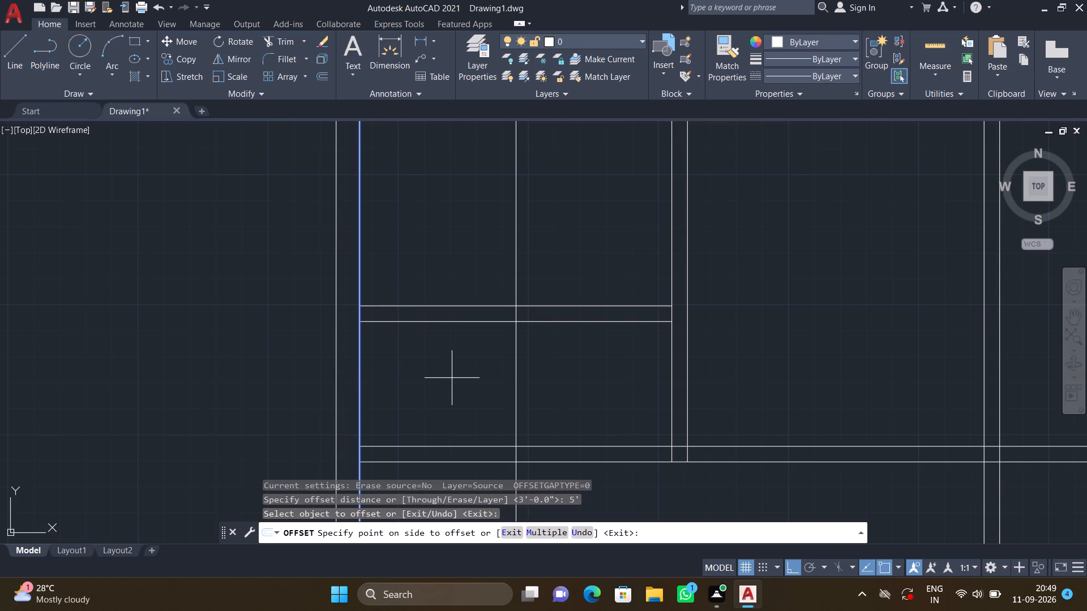
click(463, 377)
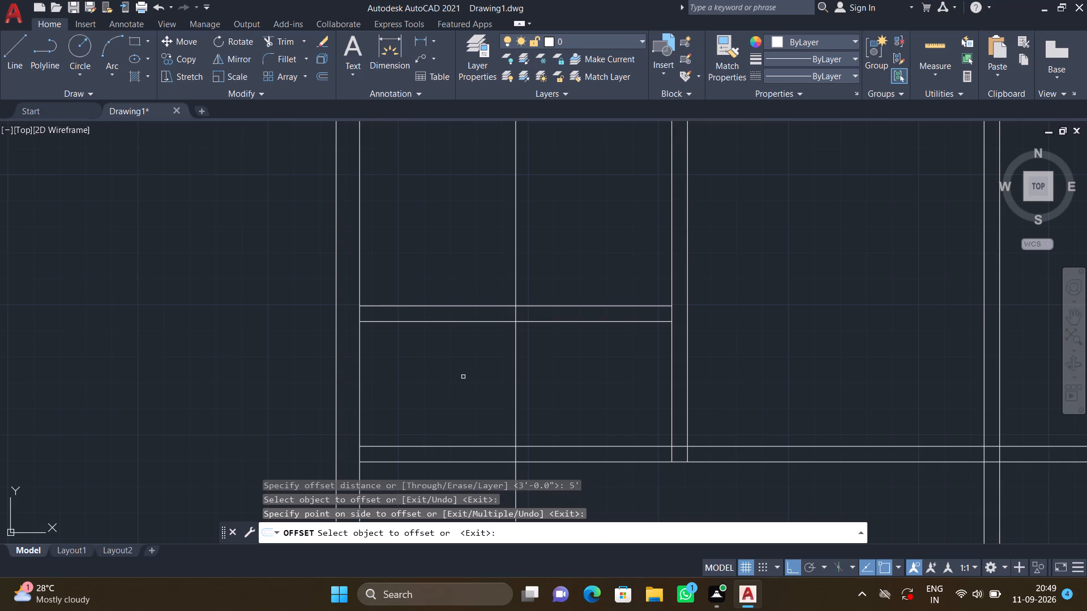
key(Return)
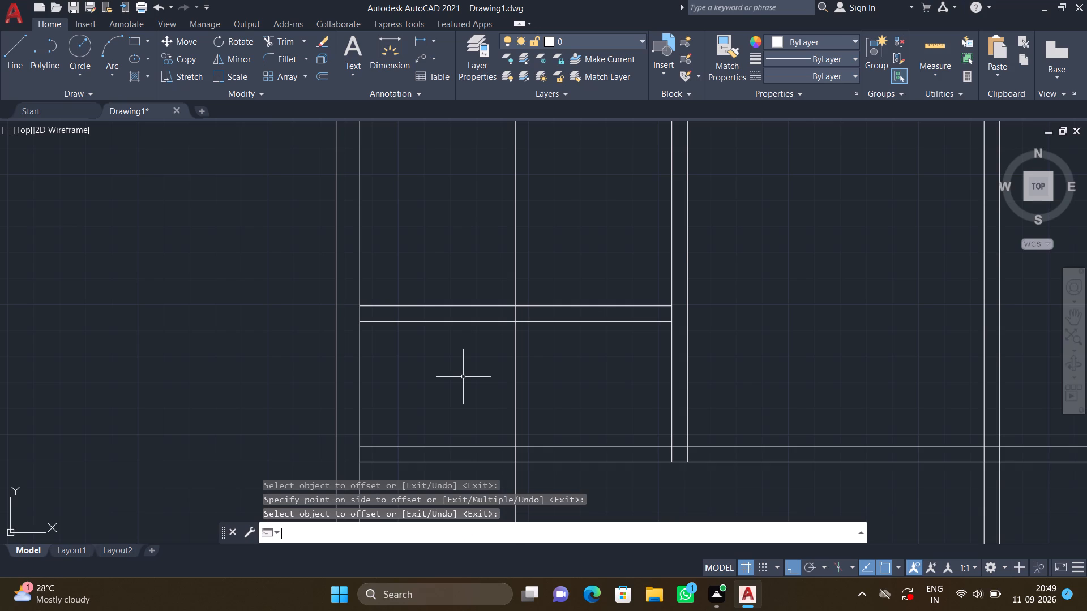
Trim the new vertical line above the small room's top partition and below the central horizontal wall.
scroll(463, 373, down, 2)
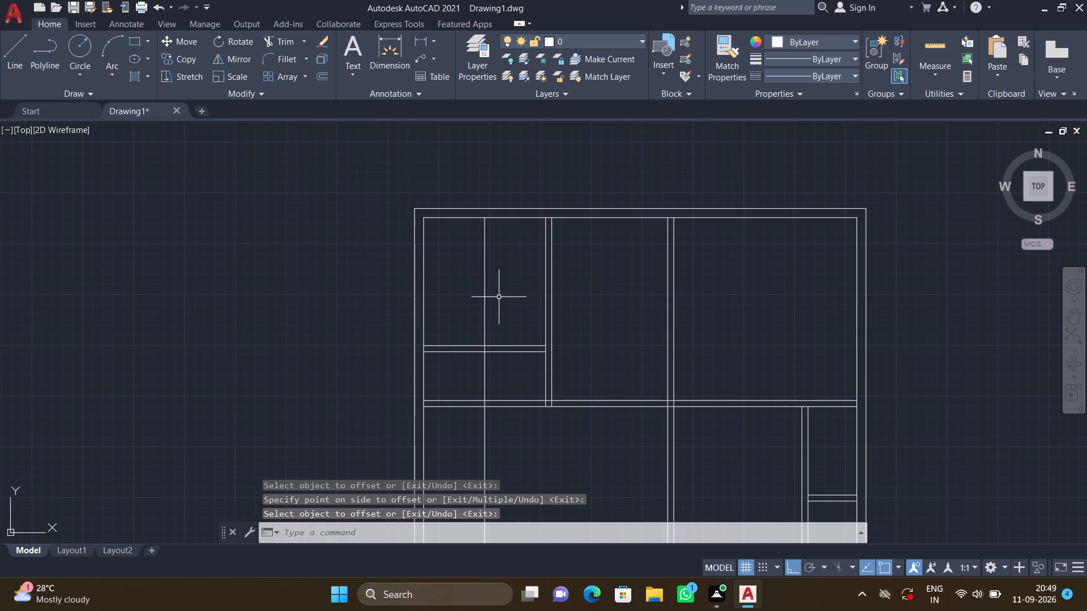
text(TR)
key(Return)
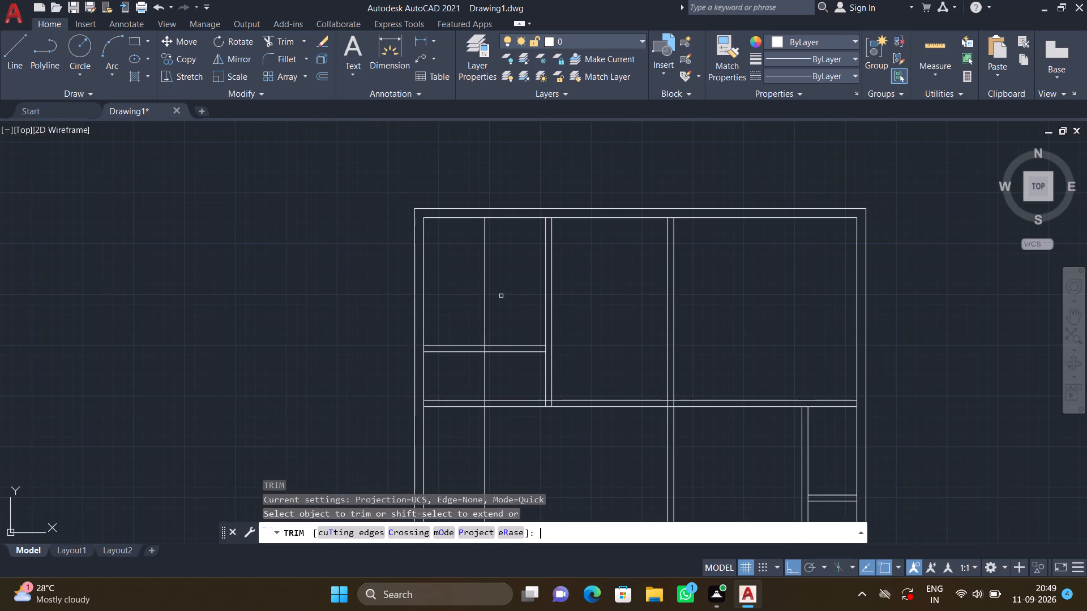
click(455, 295)
click(502, 297)
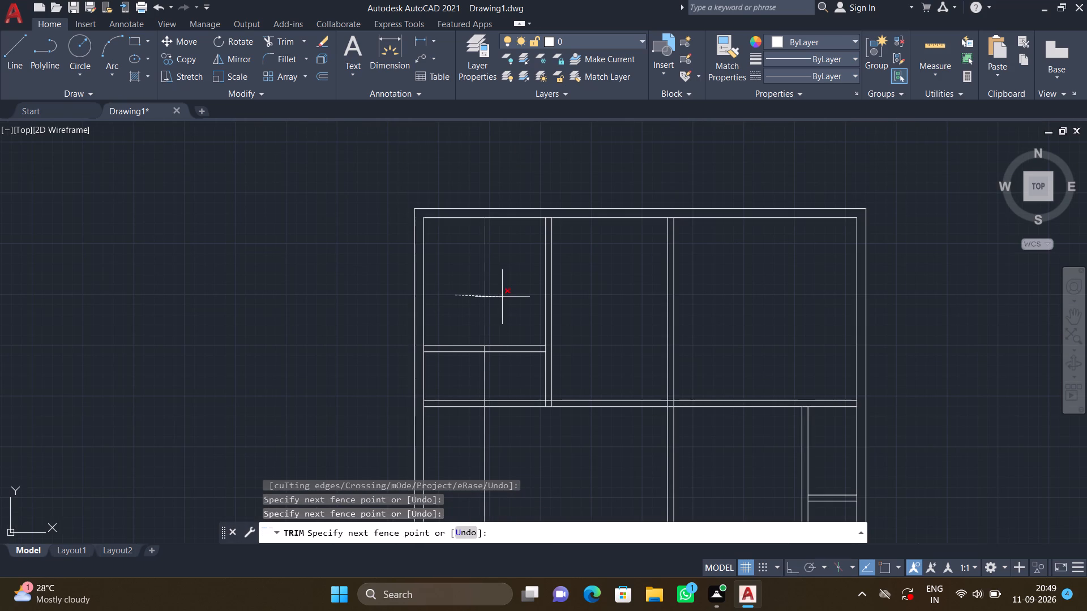
click(474, 429)
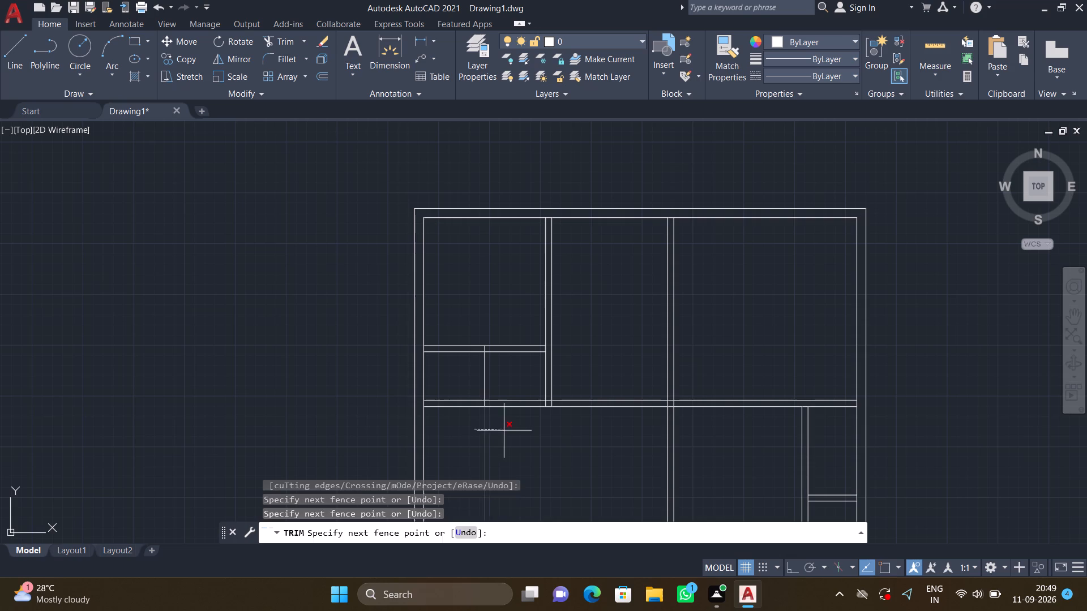
click(504, 431)
key(Return)
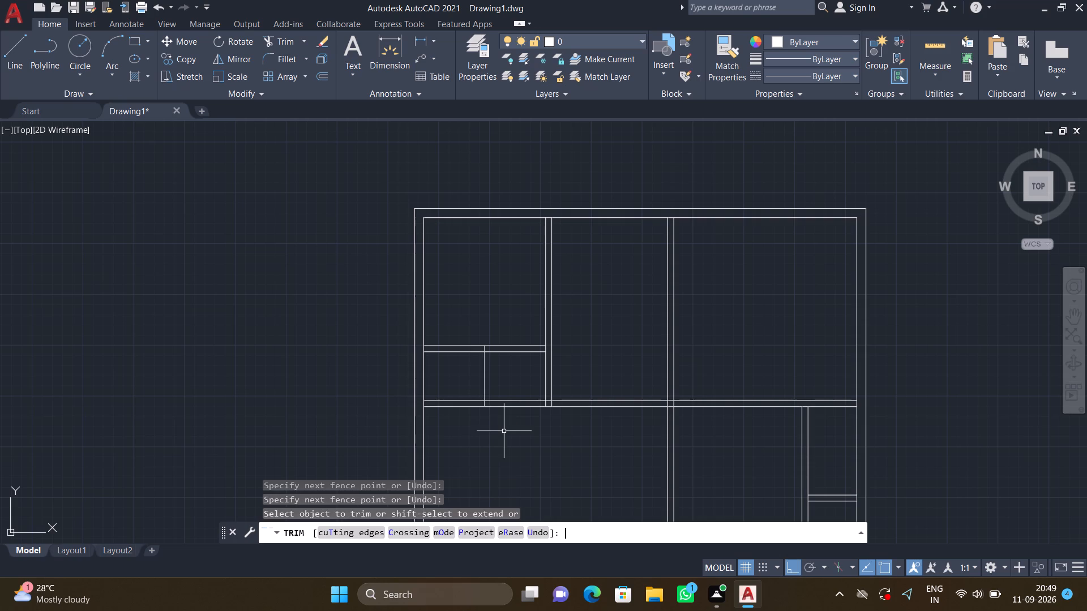
Offset the trimmed vertical line in the small room 6" to the right to form a partition.
scroll(485, 371, up, 2)
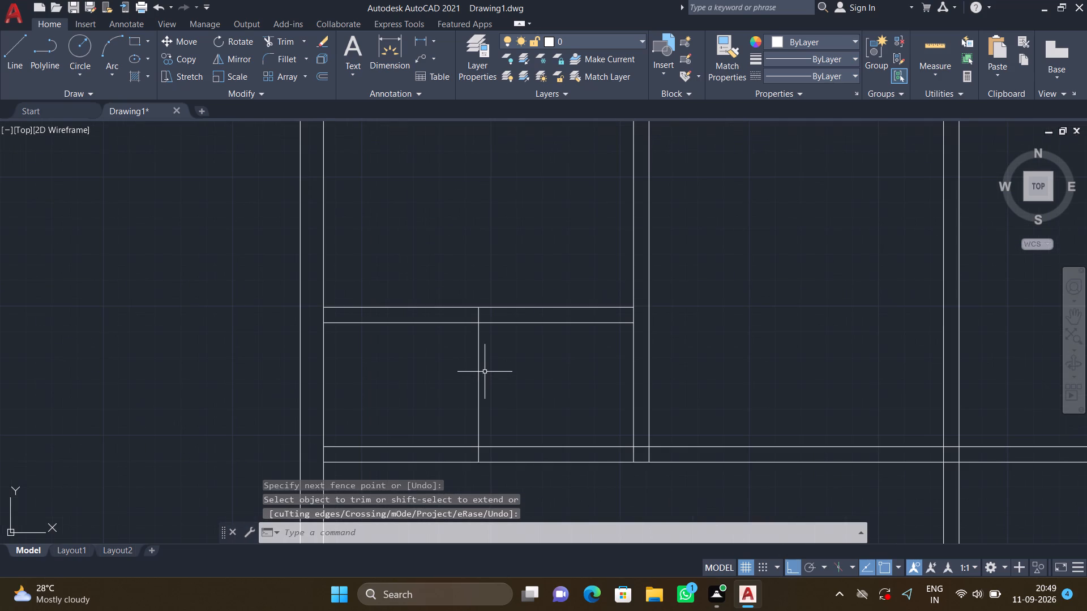
scroll(485, 372, up, 1)
key(o)
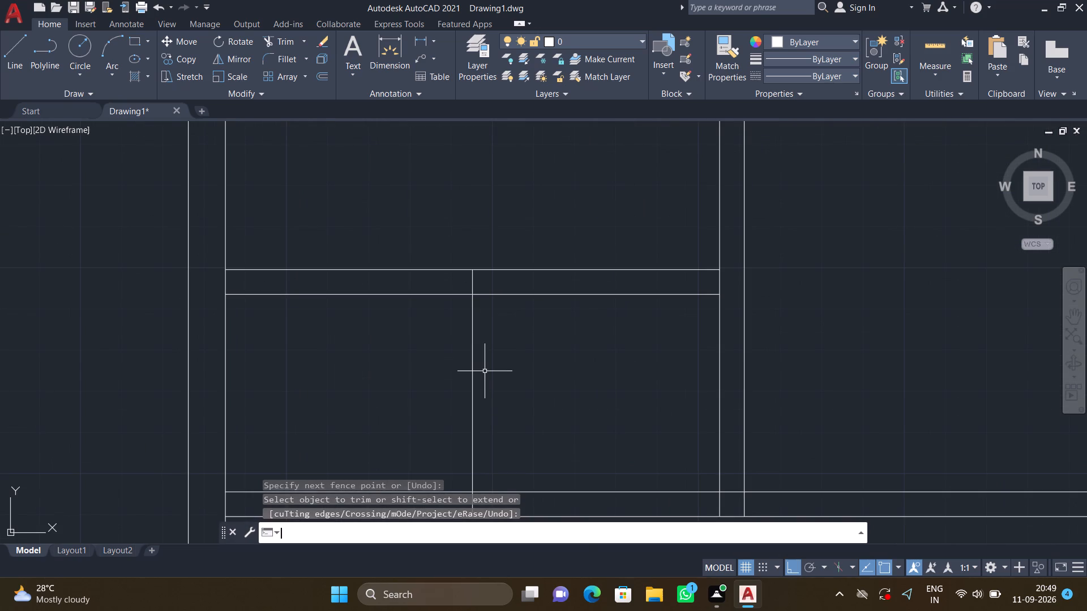
key(Return)
text(6")
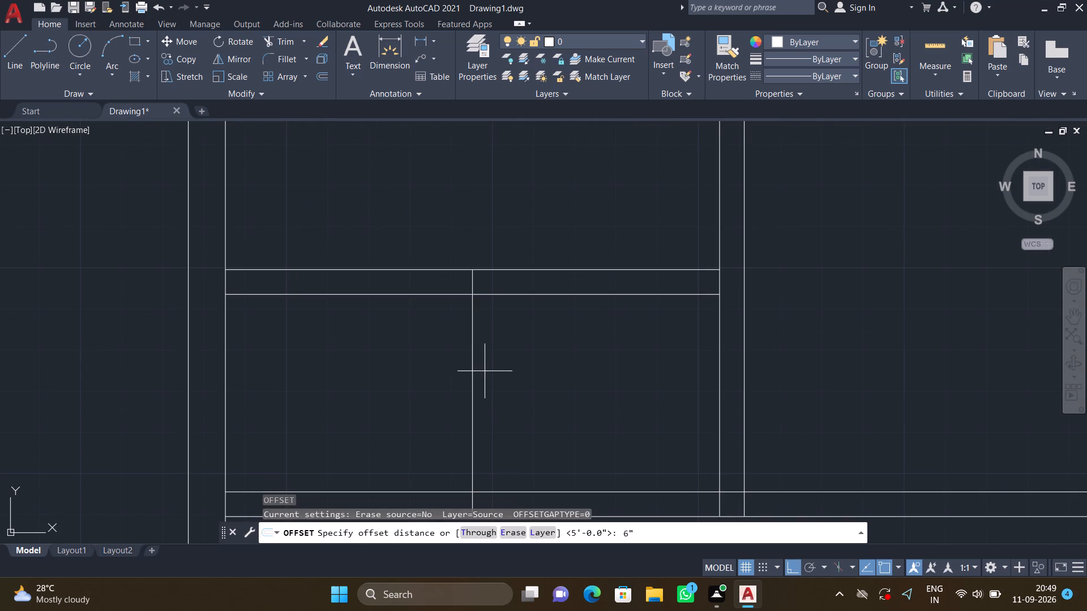
key(Return)
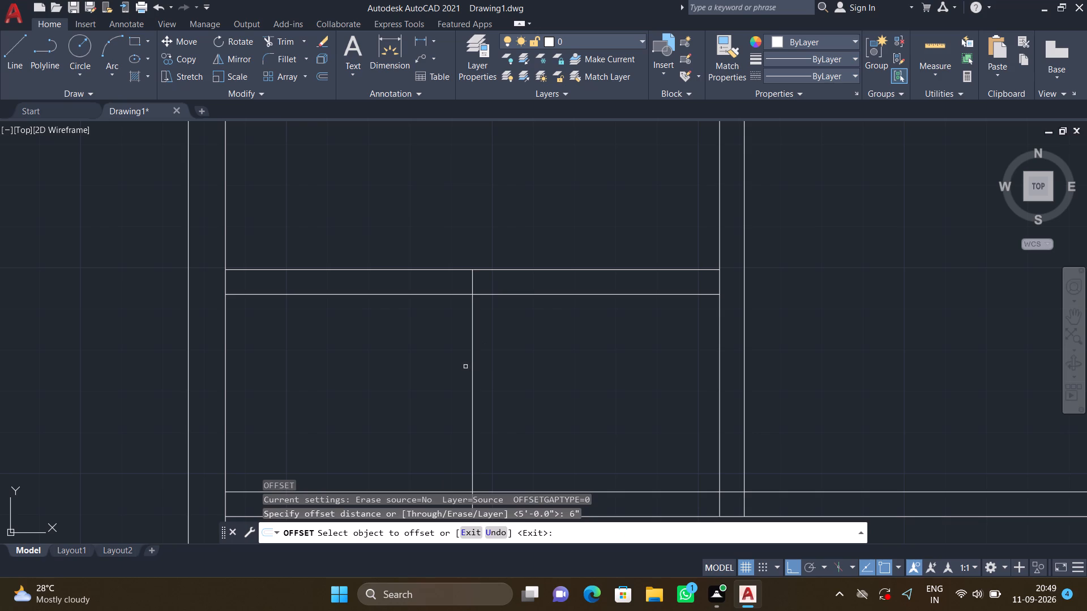
click(473, 364)
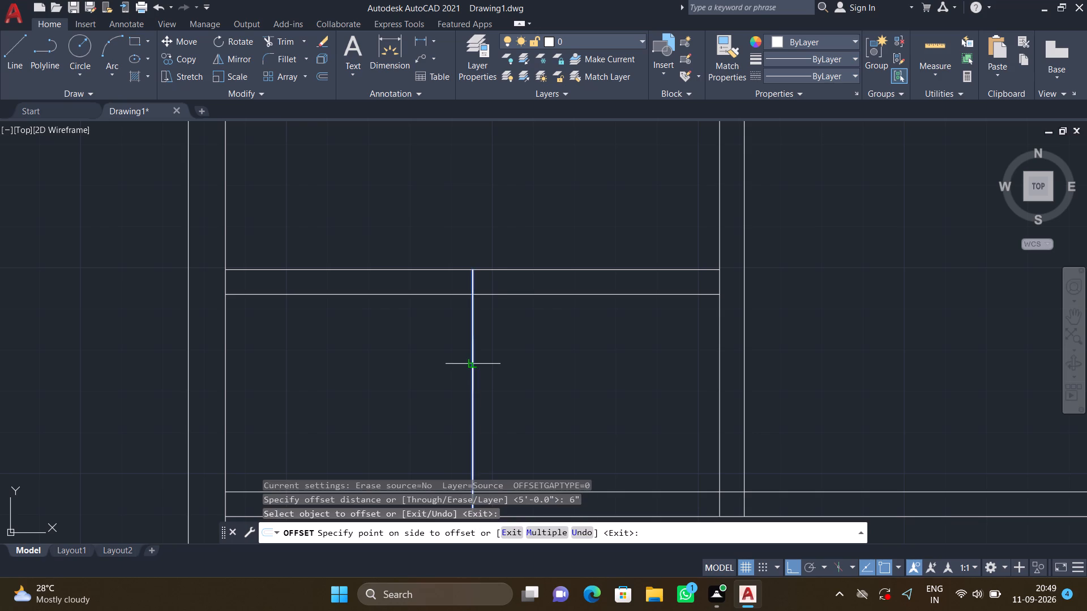
click(513, 364)
key(Return)
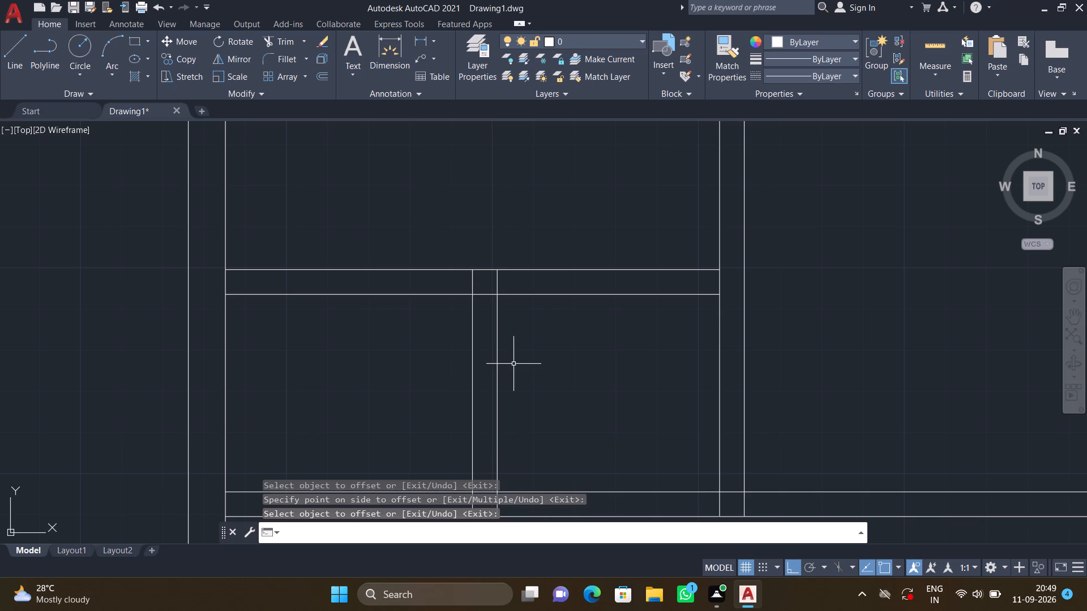
Trim the upper line of the small room's top partition between the new 6" partition and the vertical partition on its right.
scroll(513, 364, down, 2)
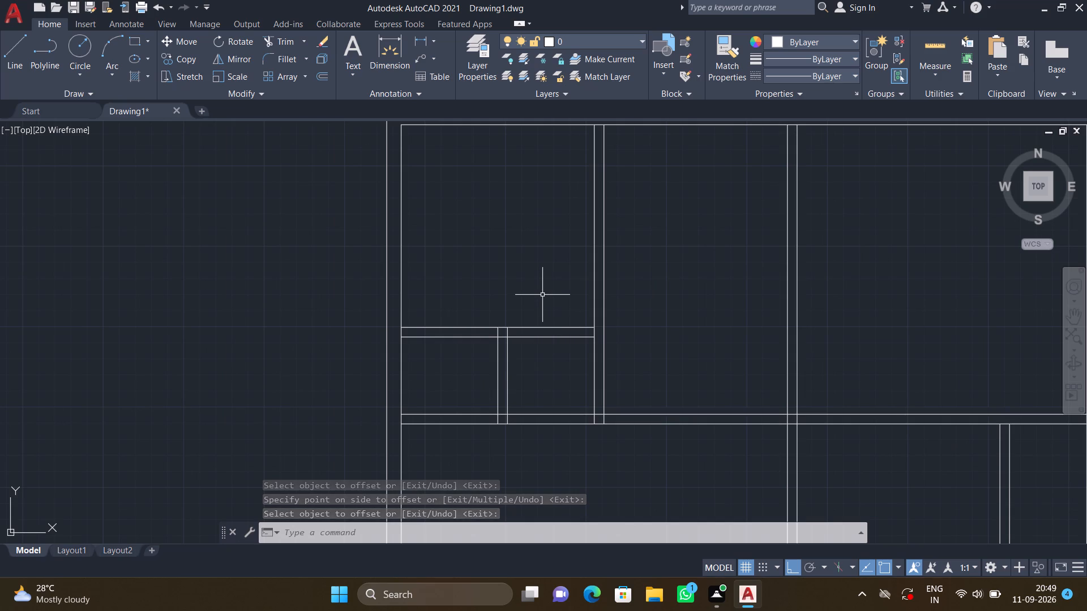
text(TR)
key(Return)
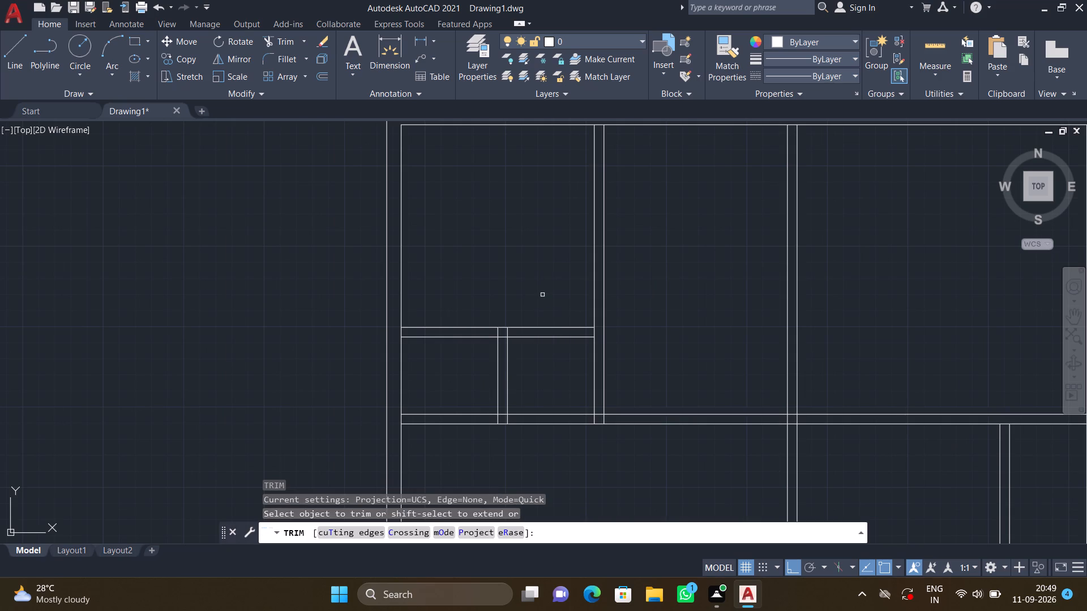
click(542, 302)
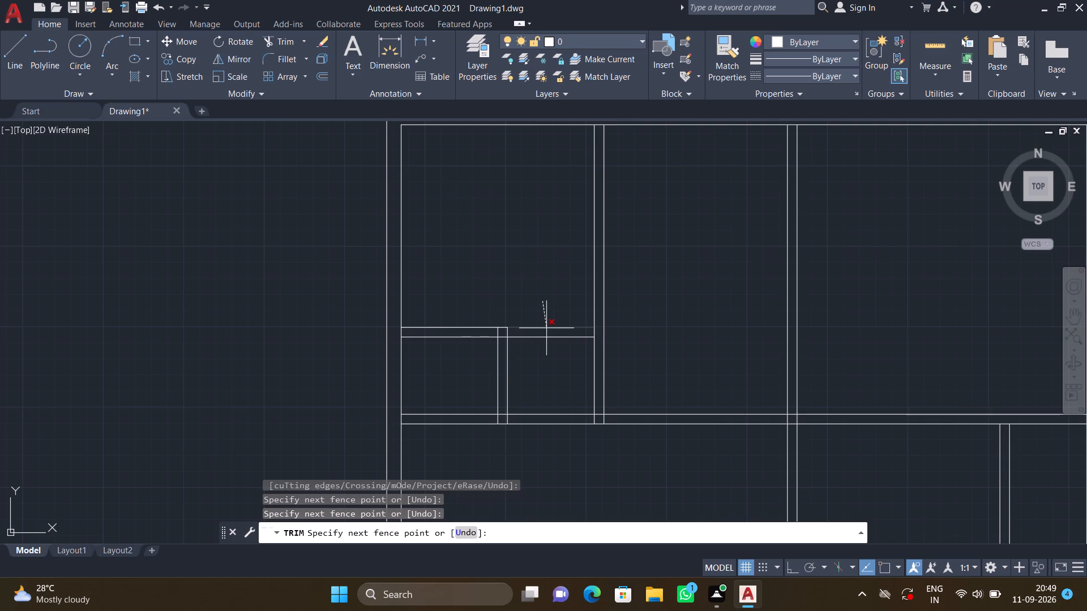
click(546, 328)
key(Return)
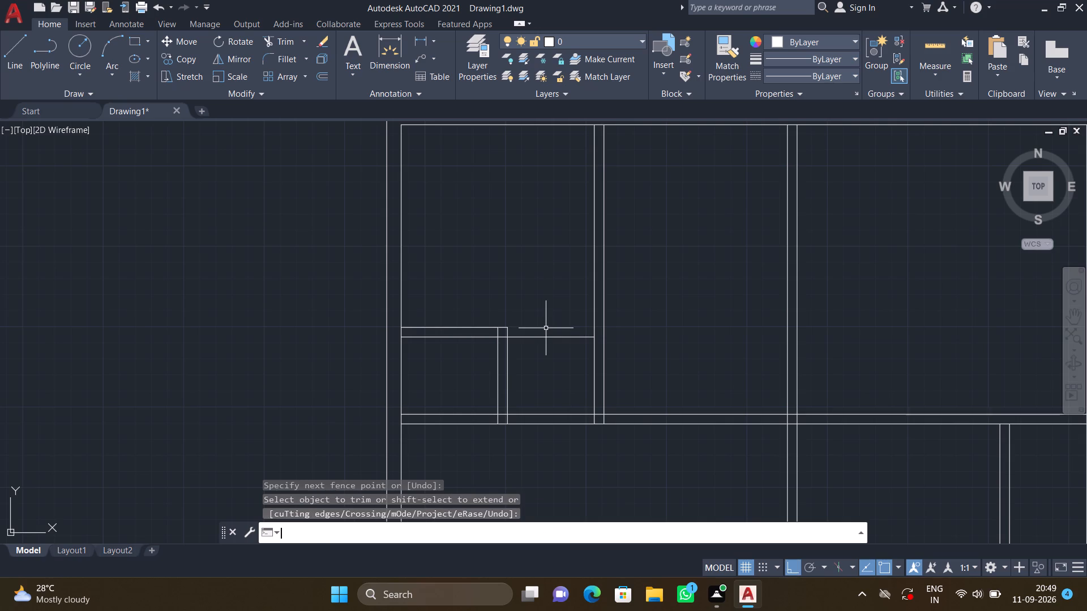
Extend the lower line of the small room's top partition right to the far face of the vertical partition.
scroll(546, 328, up, 1)
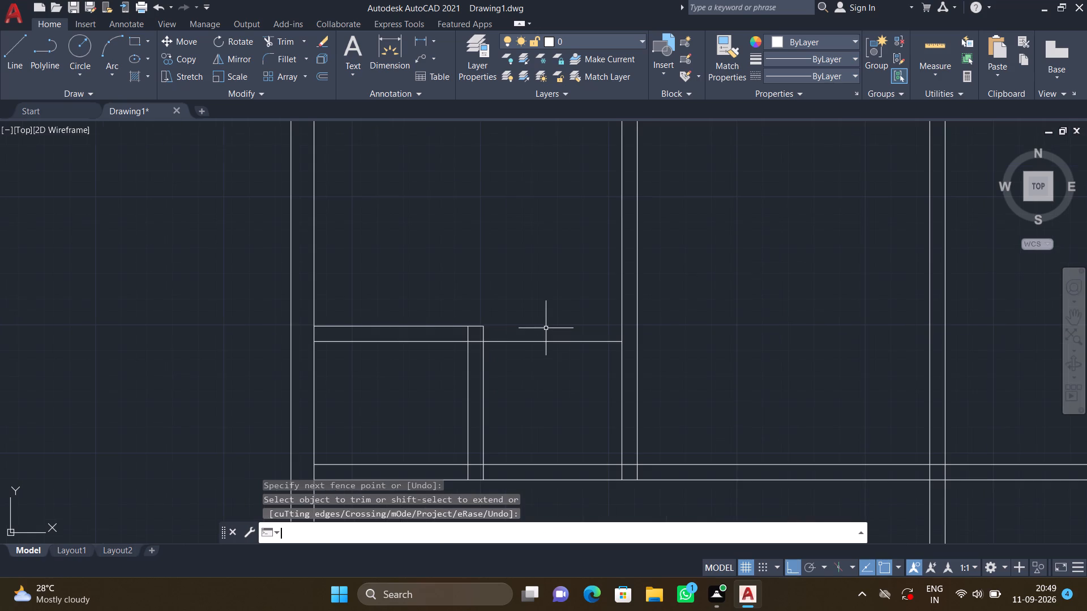
text(EX)
key(Return)
click(598, 342)
key(Return)
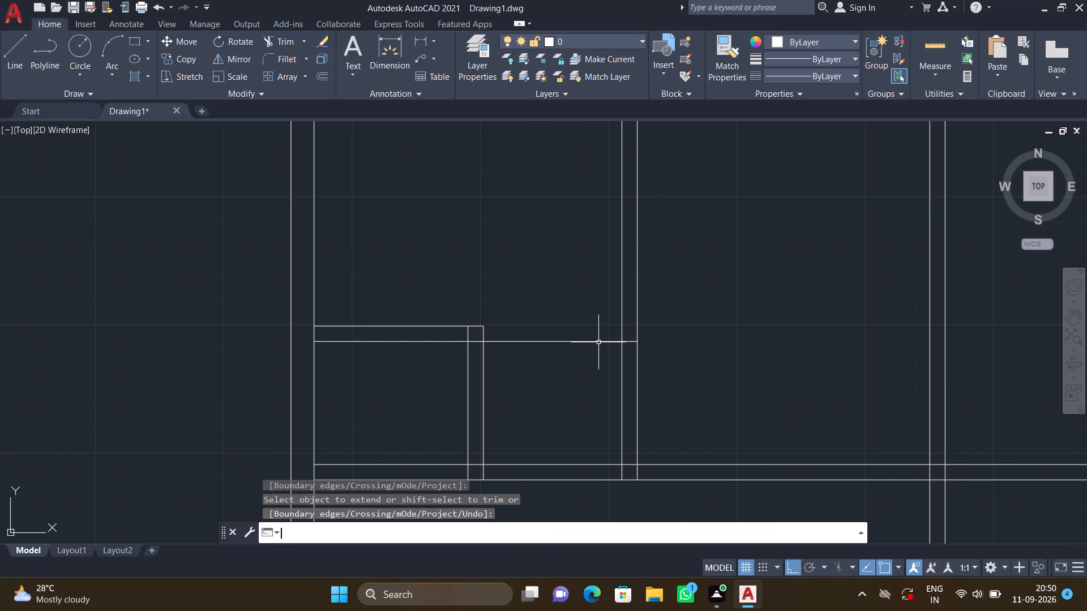
Trim the remaining lower partition line between the new 6" partition and the vertical partition, keeping the short end cap.
scroll(579, 338, down, 1)
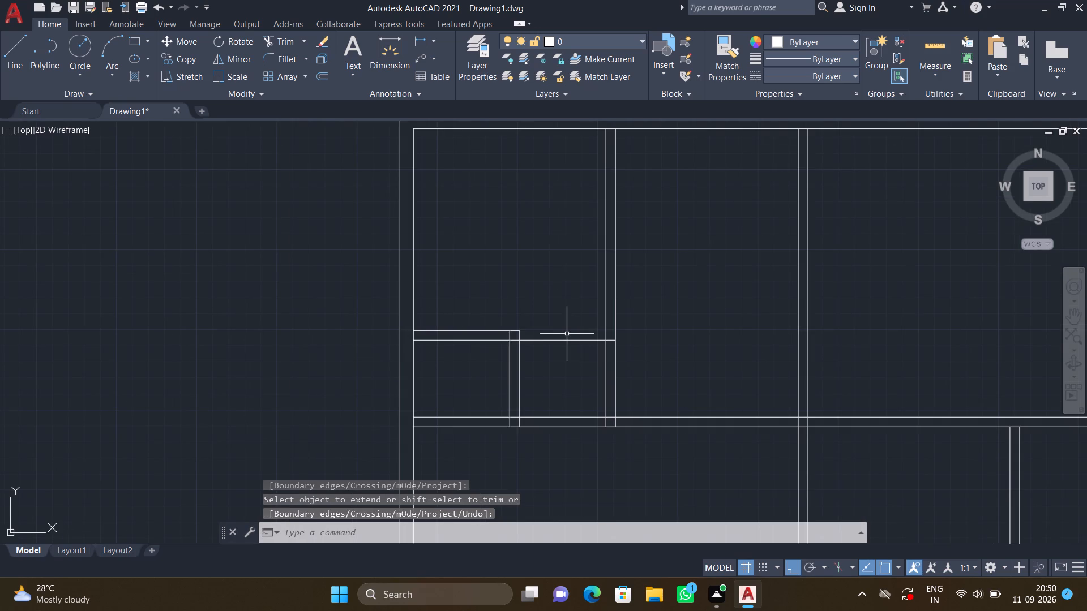
text(TR)
key(Return)
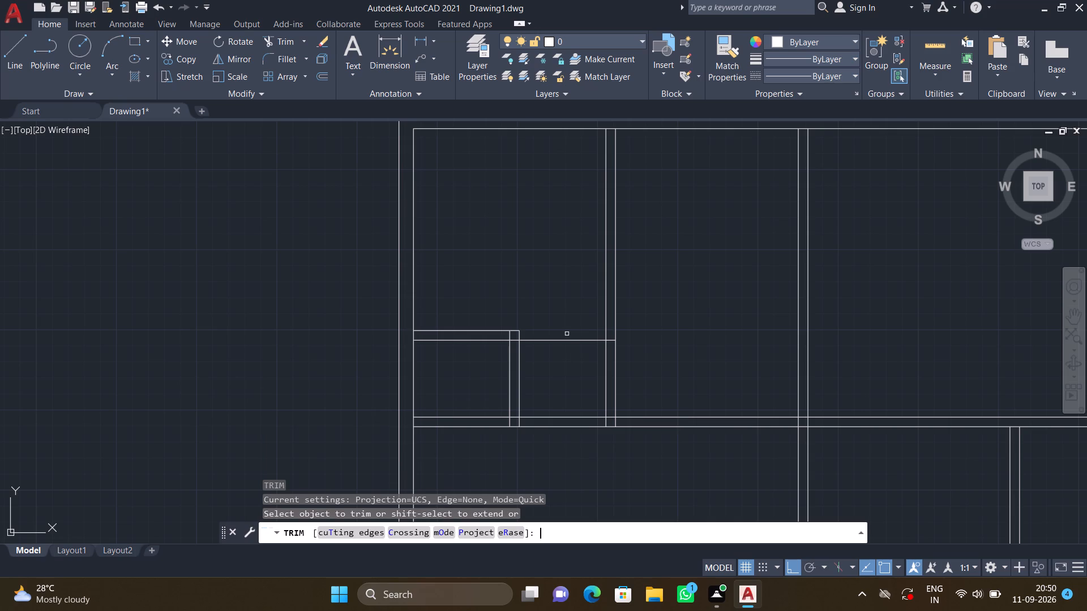
click(567, 333)
click(569, 356)
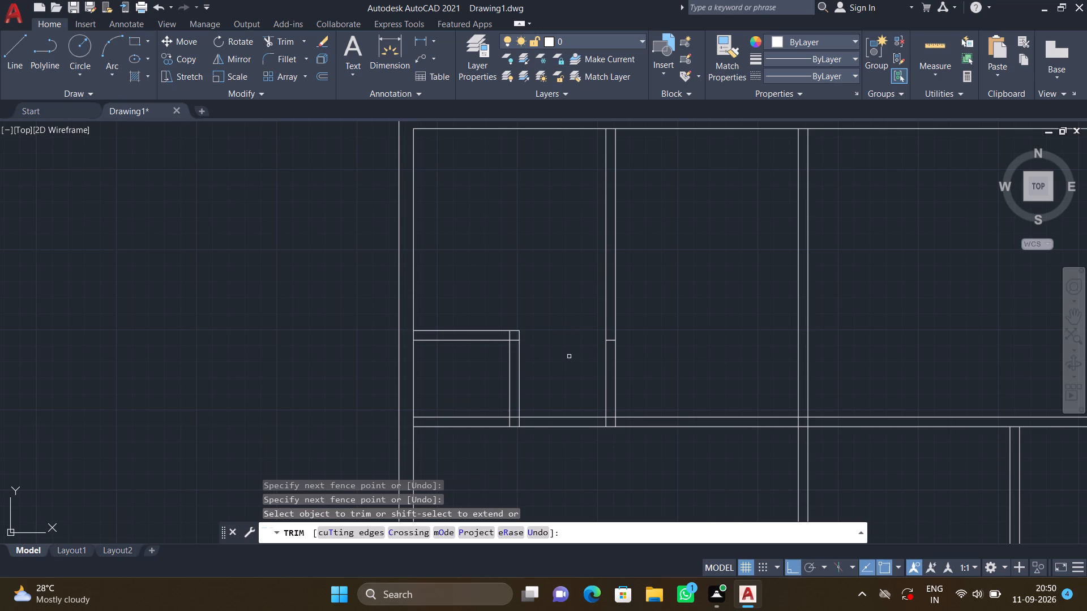
Trim both lines of the vertical partition below its end cap, including the stubs inside the central horizontal wall.
click(590, 388)
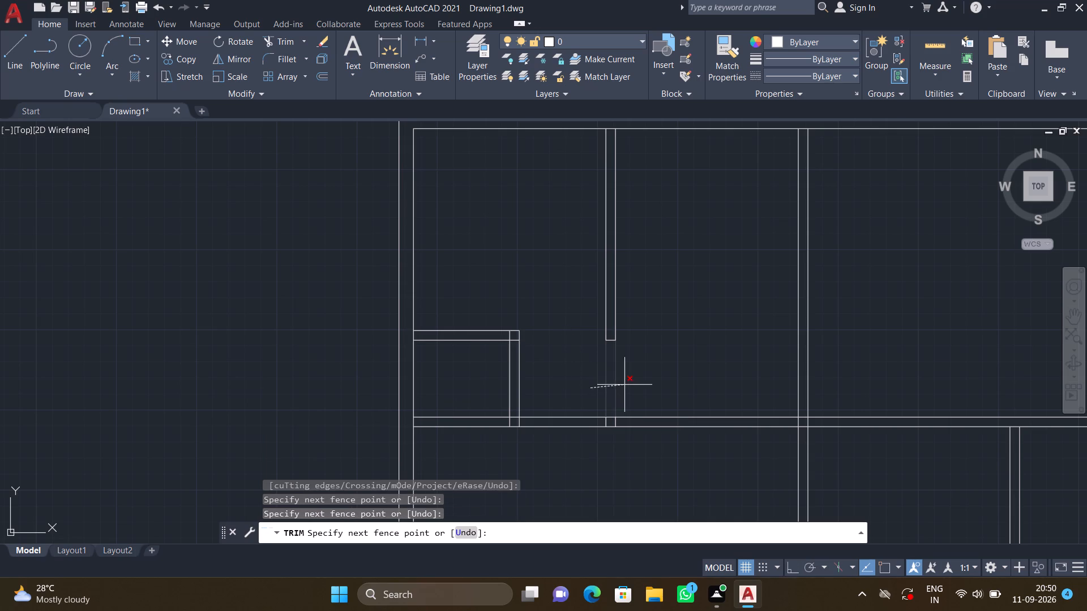
click(624, 385)
scroll(613, 397, up, 2)
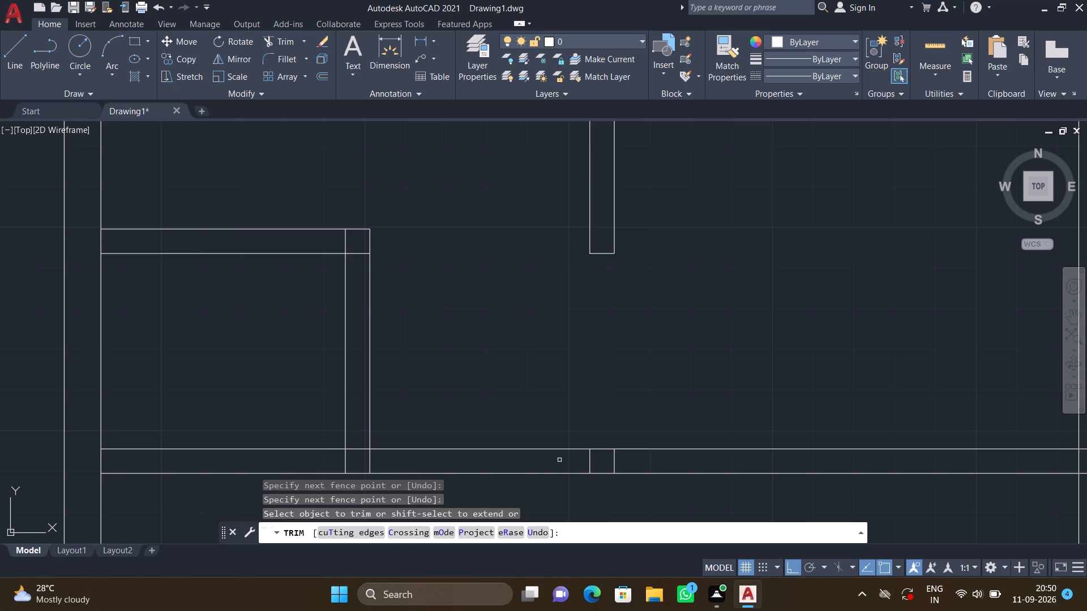
click(559, 460)
click(615, 454)
Trim the overlapping partition lines at the small room's upper-right corner to form a clean mitre-free L-shaped wall corner.
click(329, 236)
click(355, 243)
click(355, 243)
click(357, 248)
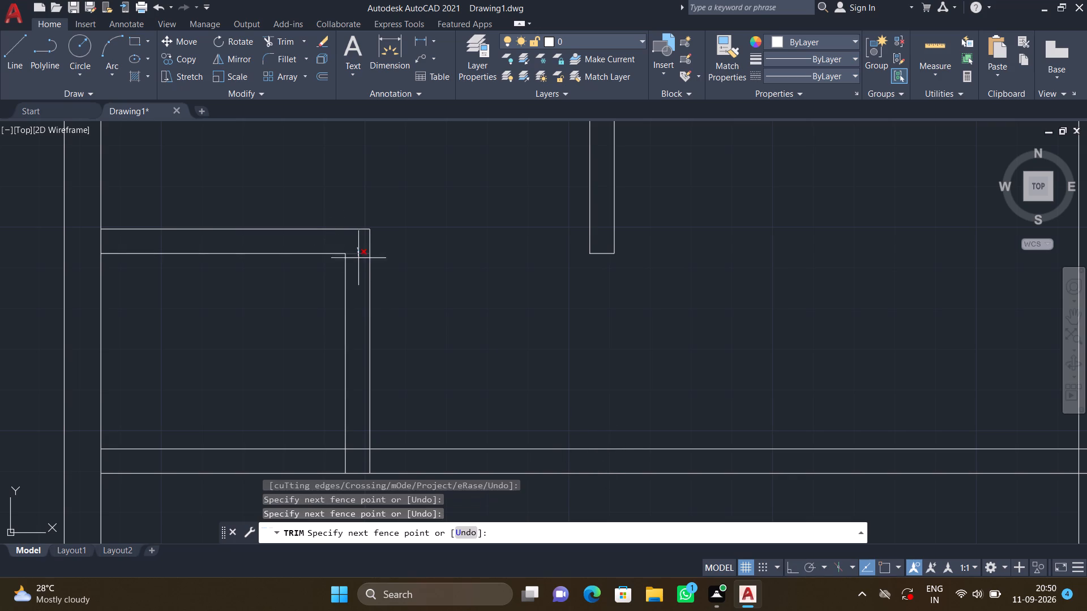
click(359, 260)
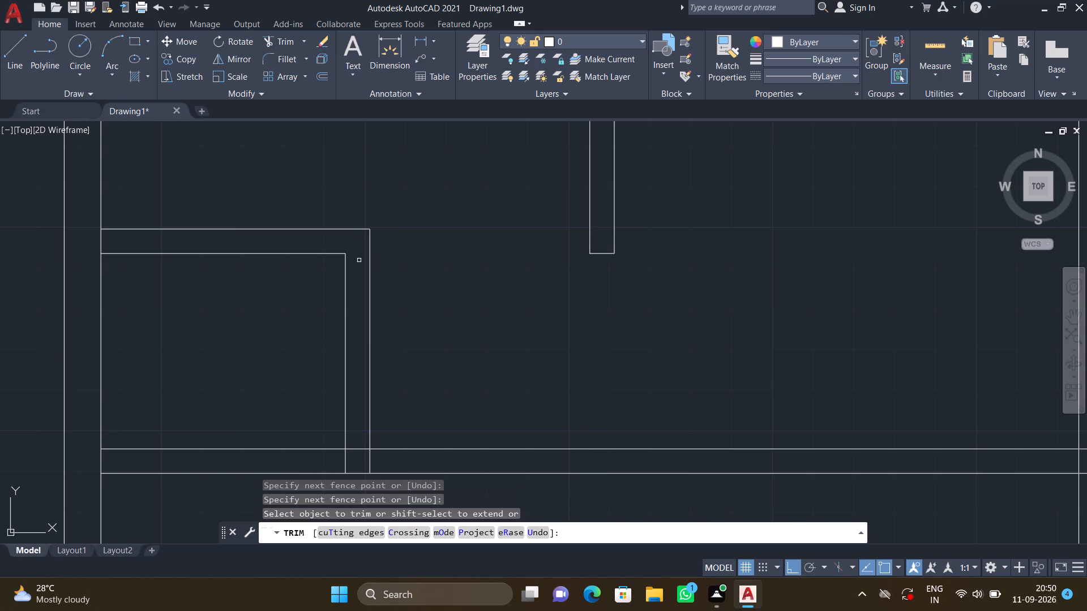
Trim the outer wall's inner face between the two lines of the small room's top partition to open the junction.
click(88, 241)
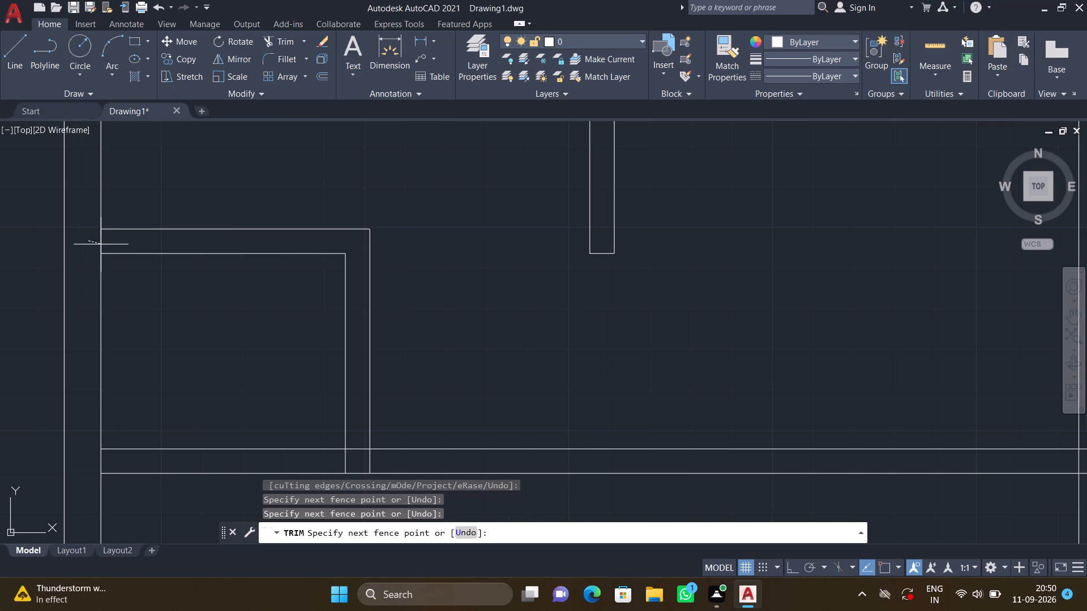
click(112, 242)
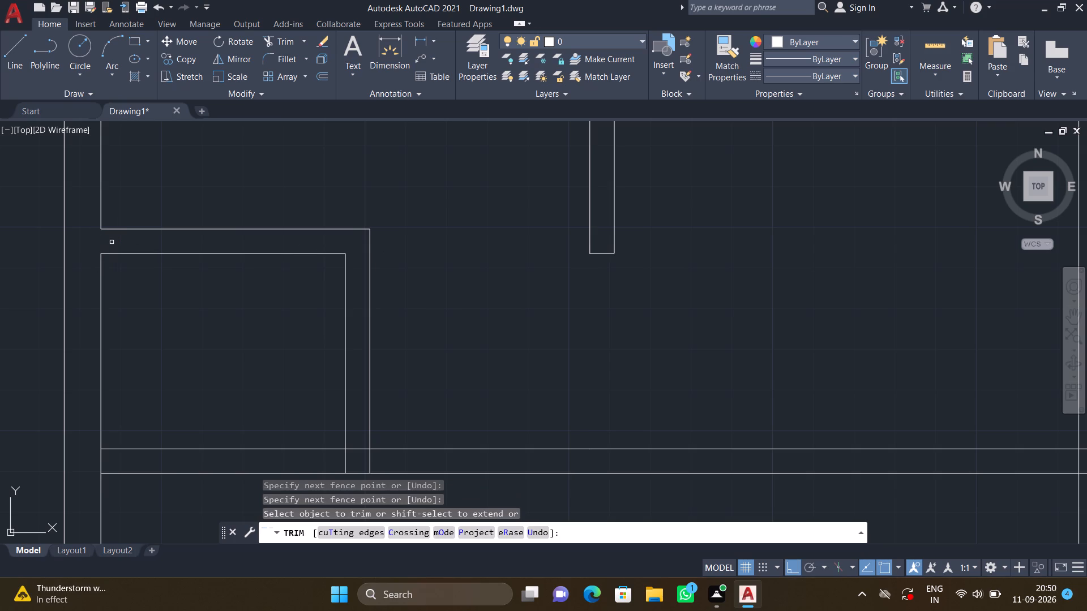
key(Return)
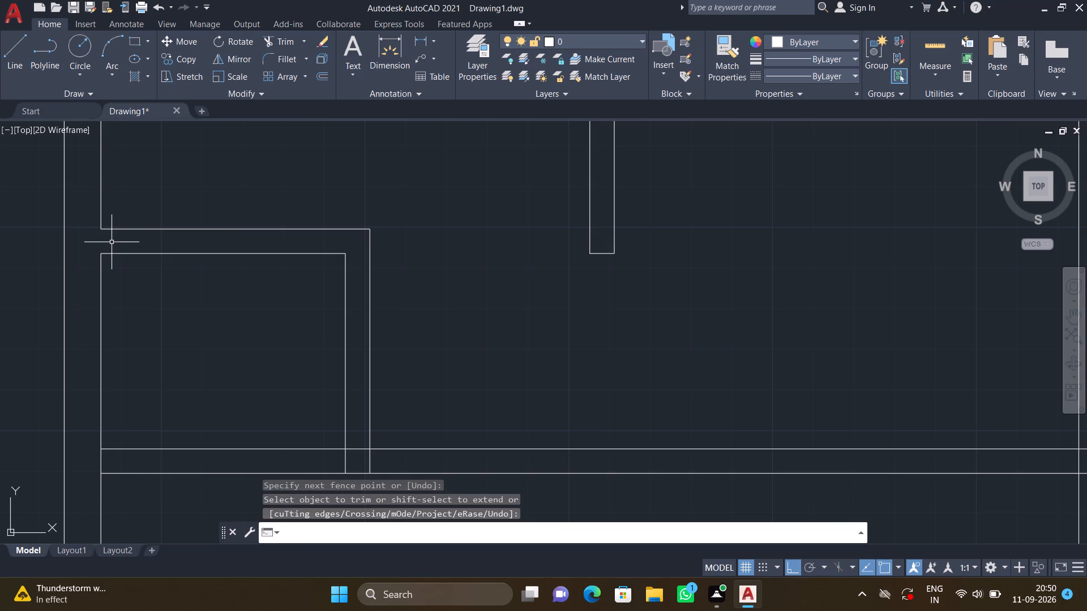
Check the plan's room sizes and wall distances with the Quick measure tool, including the upper-right room.
scroll(112, 242, down, 2)
middle_drag(197, 224, 250, 215)
scroll(433, 183, down, 2)
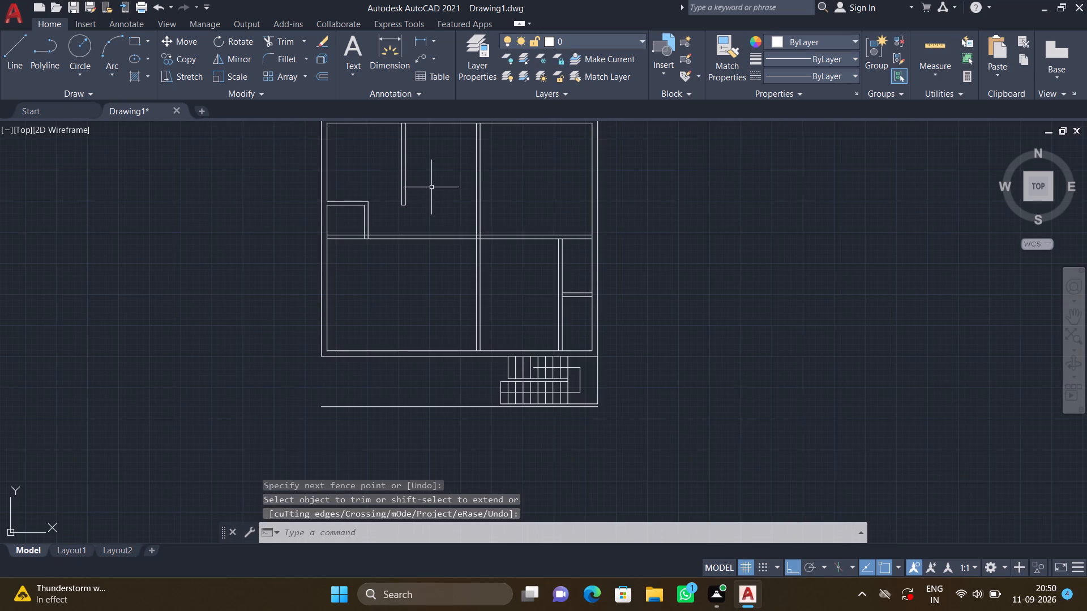
middle_drag(356, 188, 407, 230)
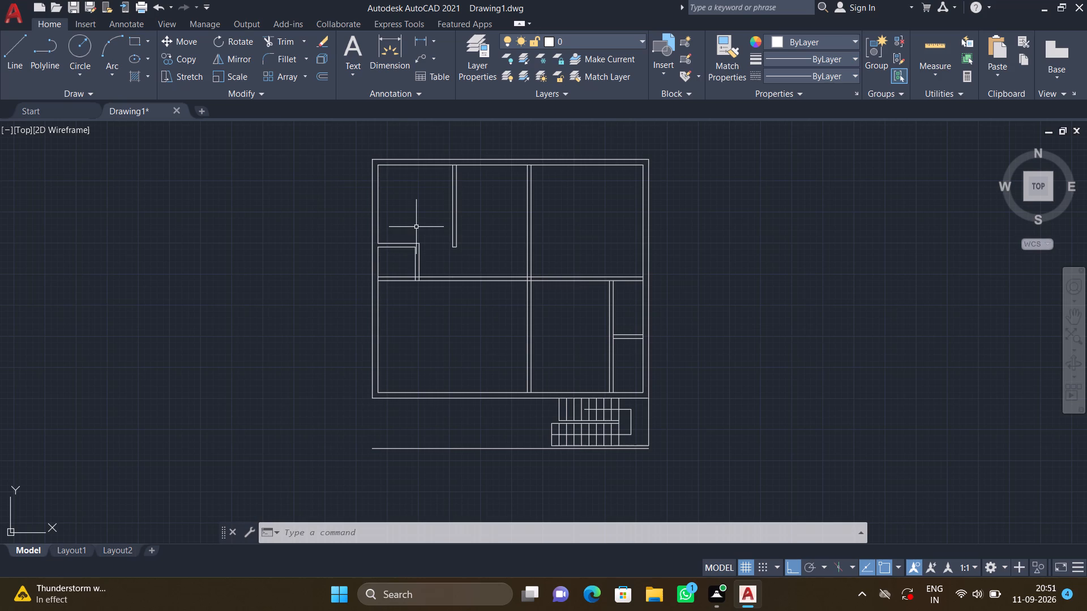
scroll(451, 217, up, 1)
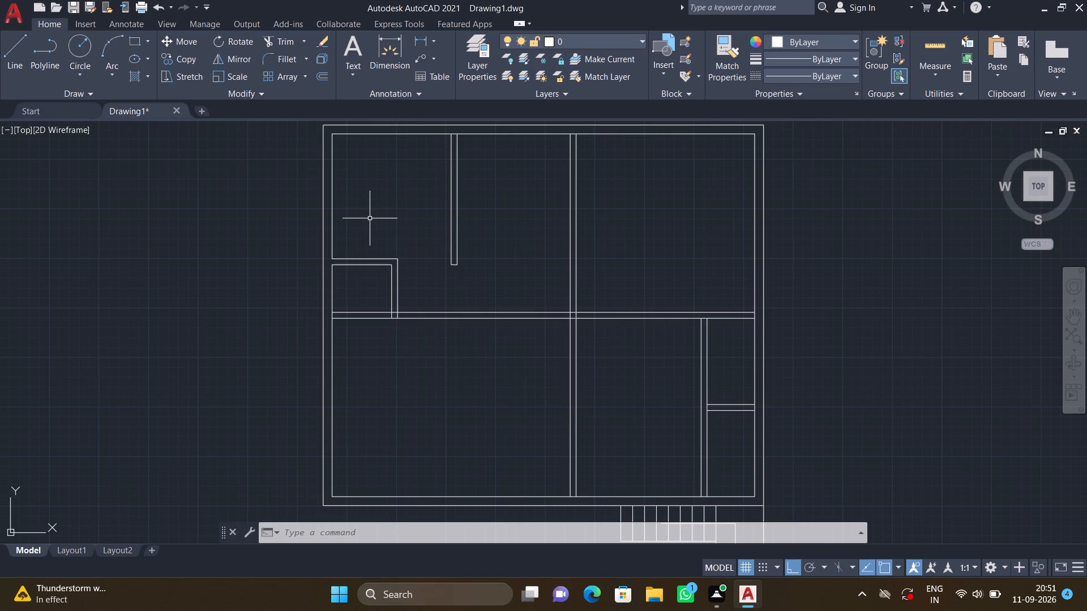
scroll(370, 226, up, 2)
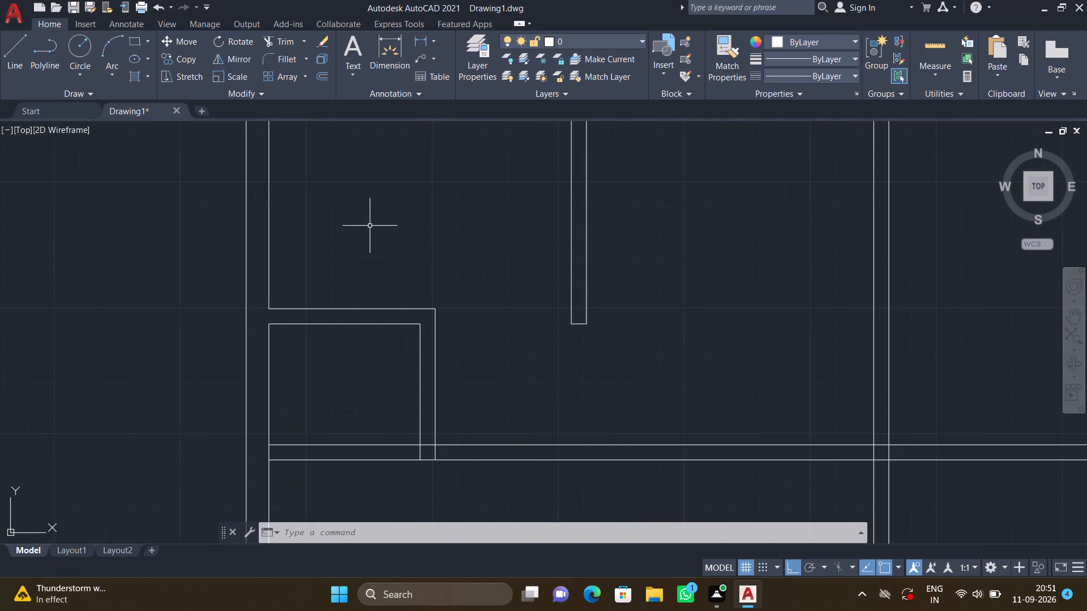
scroll(370, 226, down, 2)
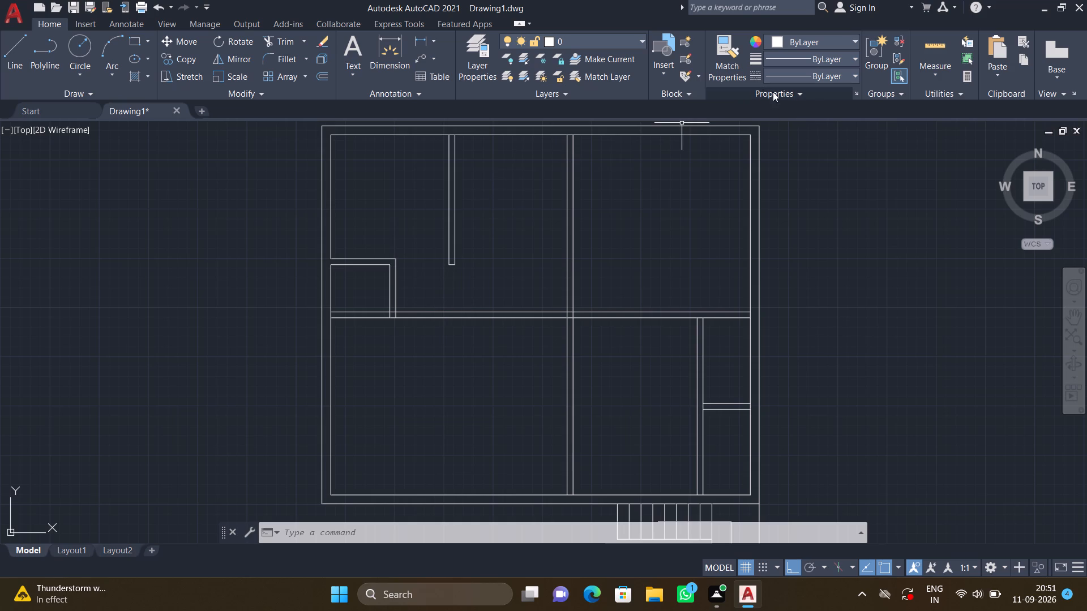
click(939, 75)
click(940, 101)
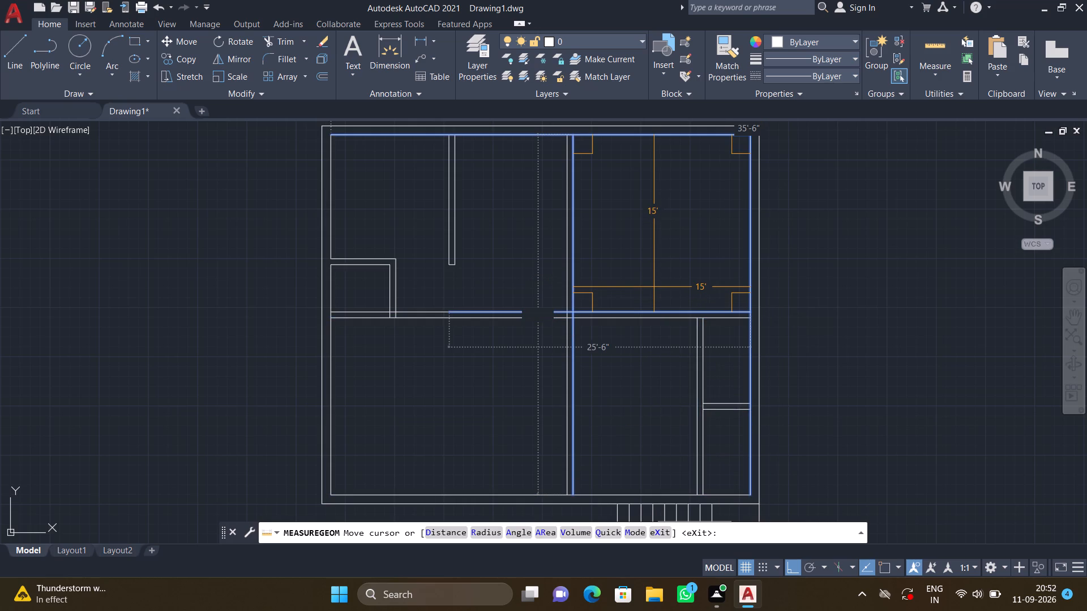
key(Escape)
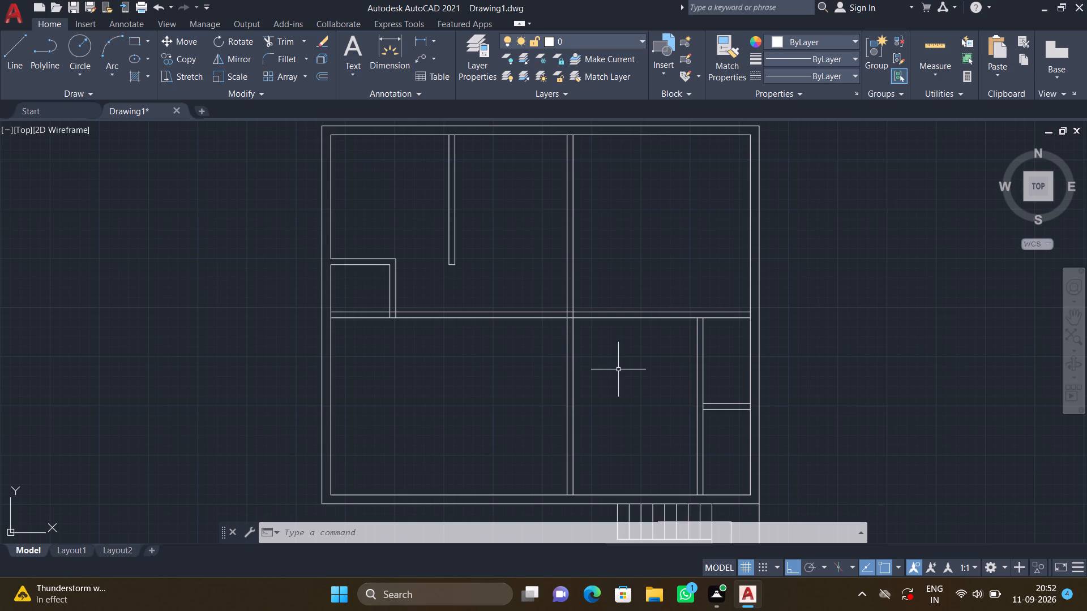
Draw a closed 4' by 9" horizontal rectangle from lines in the empty space to the right of the plan.
scroll(539, 319, down, 1)
middle_drag(444, 276, 442, 273)
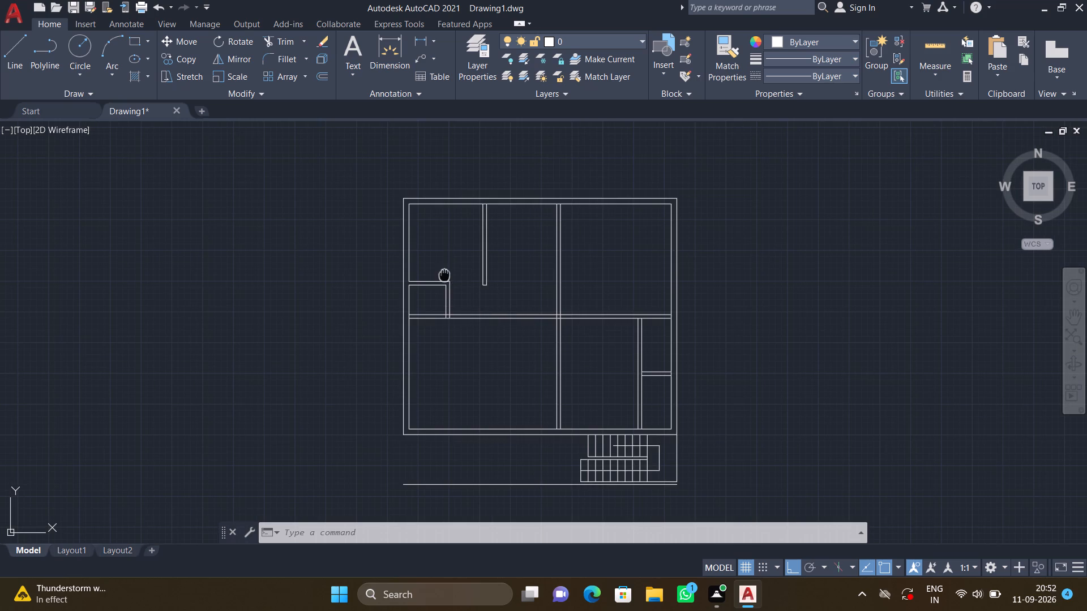
middle_drag(442, 273, 427, 253)
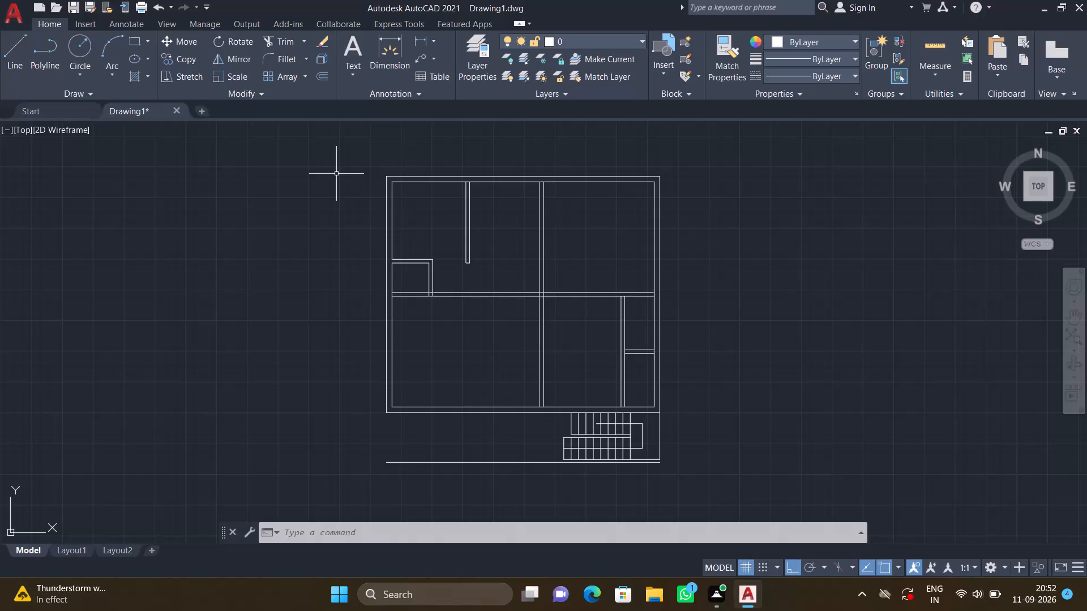
key(l)
key(Return)
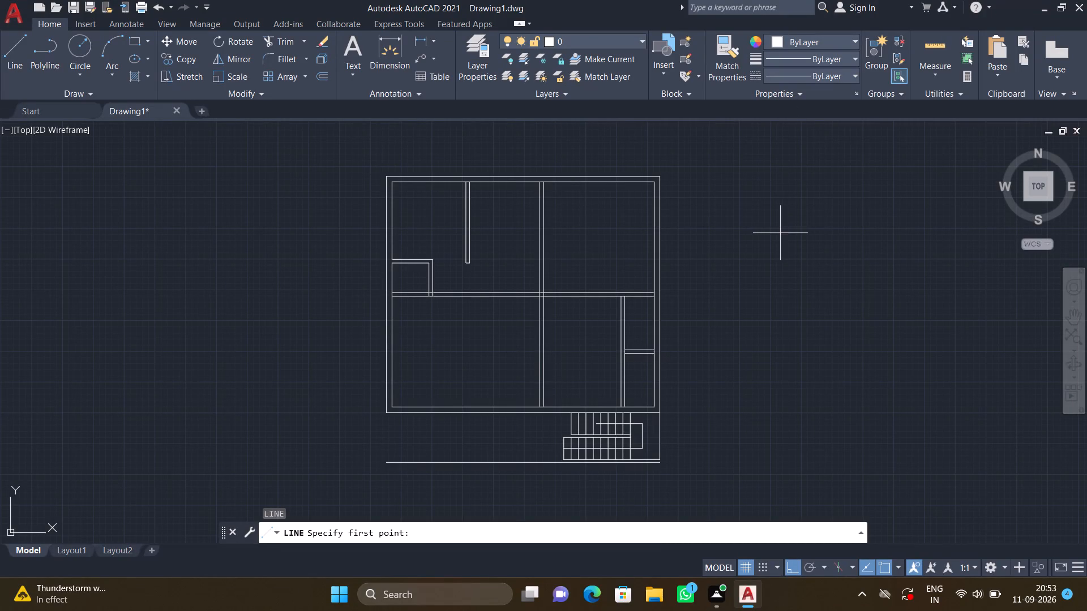
middle_drag(787, 236, 707, 225)
click(691, 261)
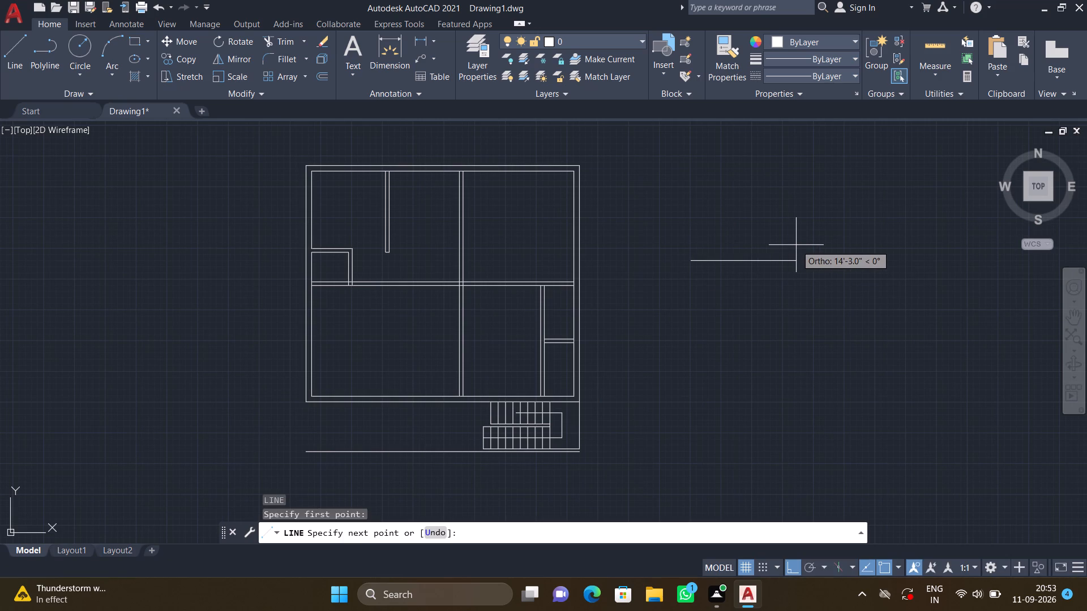
text(4')
key(Return)
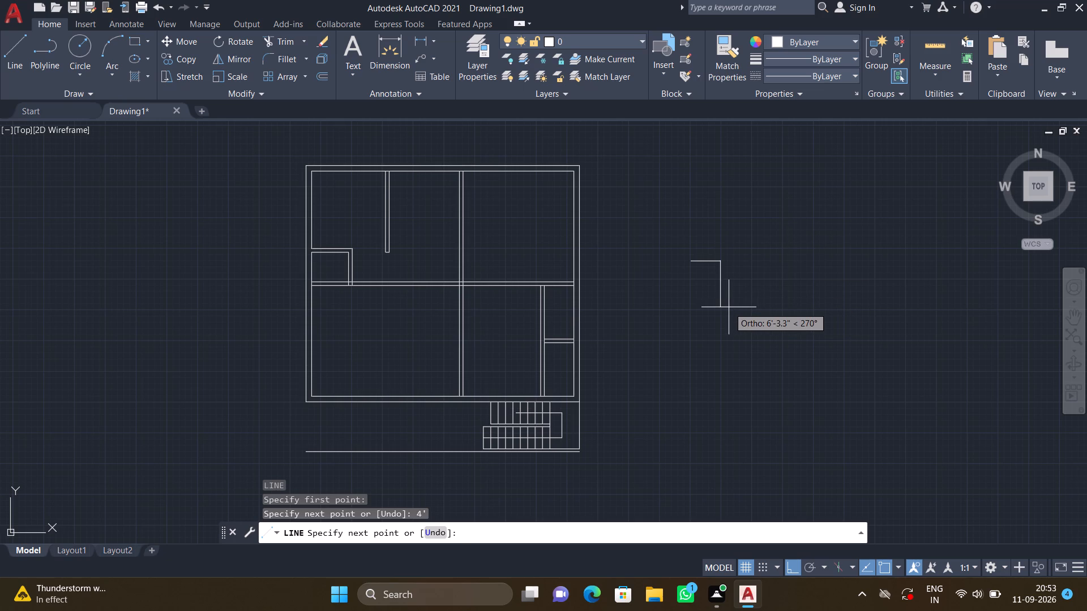
key(9)
key(shift+quotedbl)
key(Return)
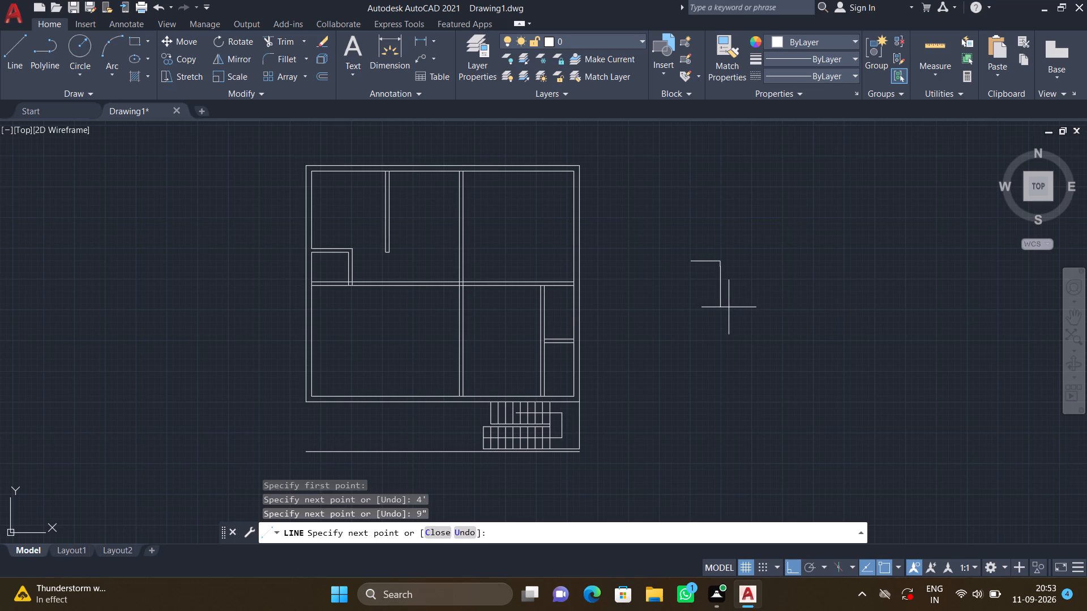
text(4')
key(Return)
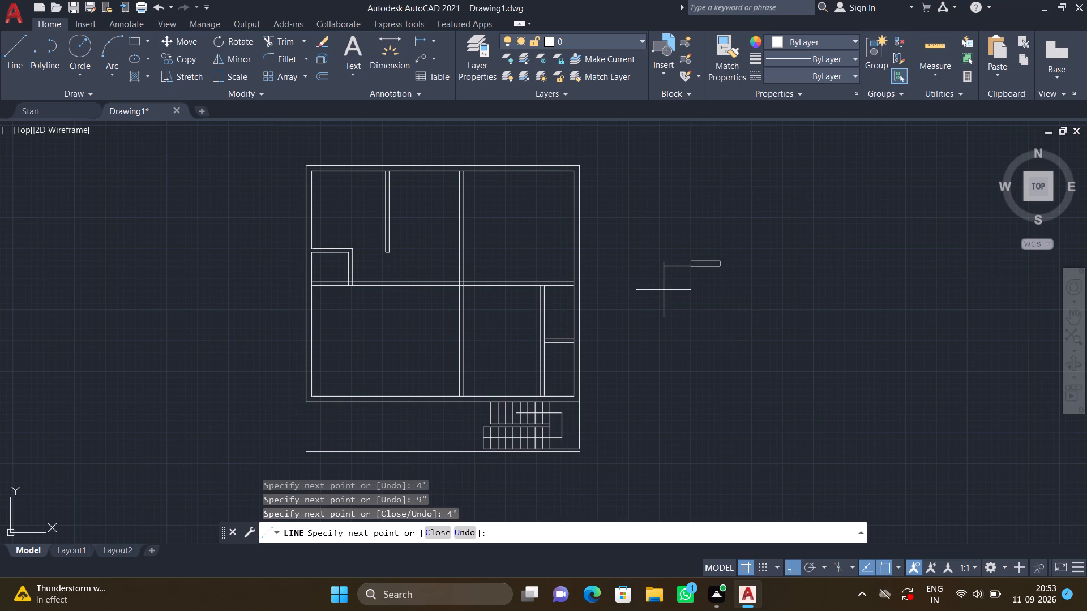
text(9")
key(Return)
key(Return)
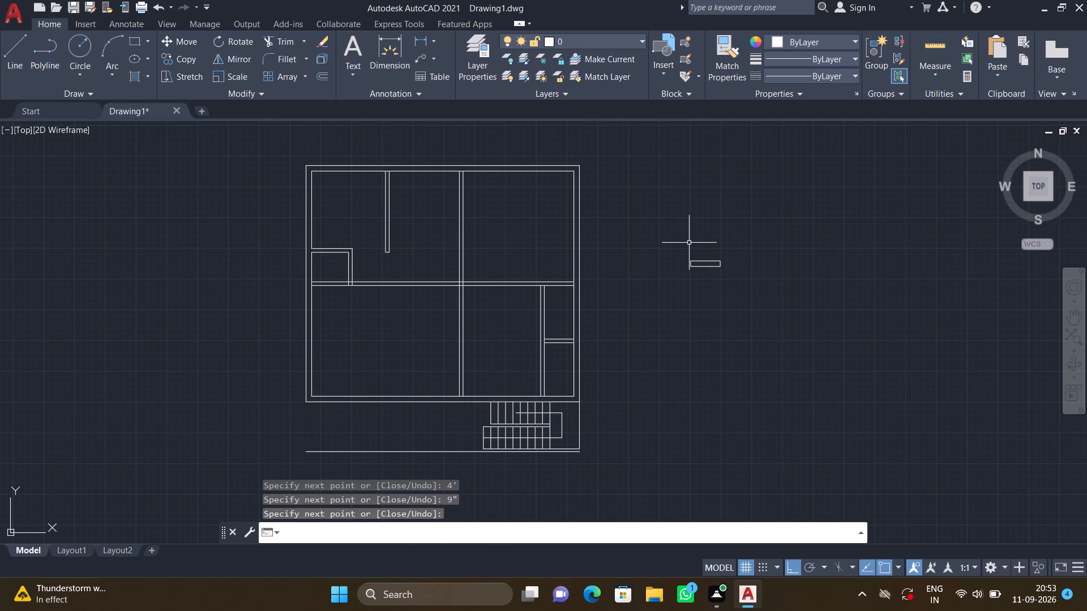
Offset the long upper and lower edges of the 4' by 9" rectangle inward by 3".
scroll(696, 252, up, 2)
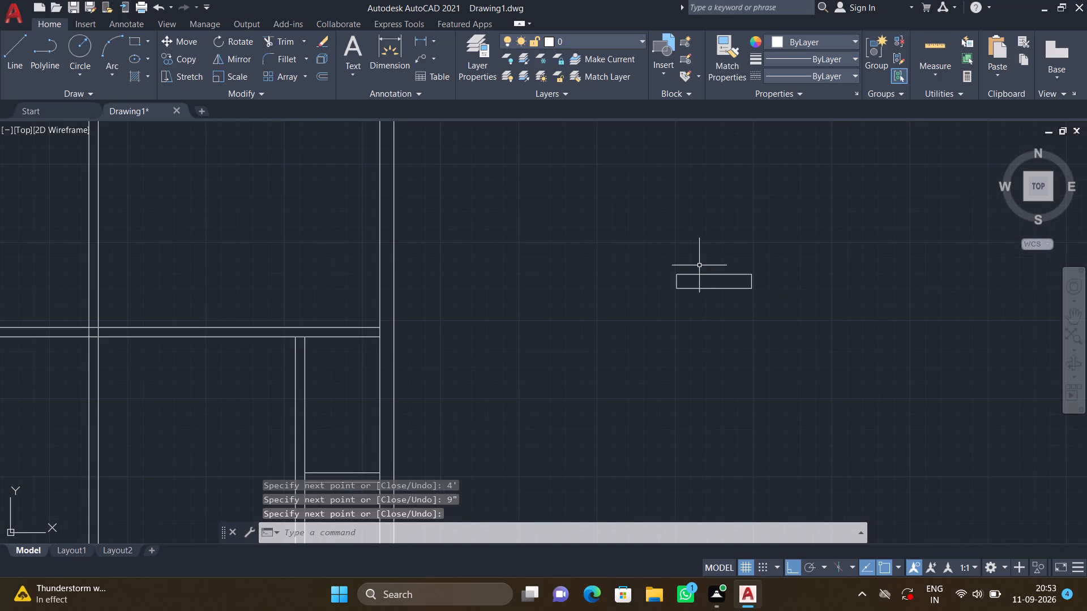
scroll(706, 275, up, 2)
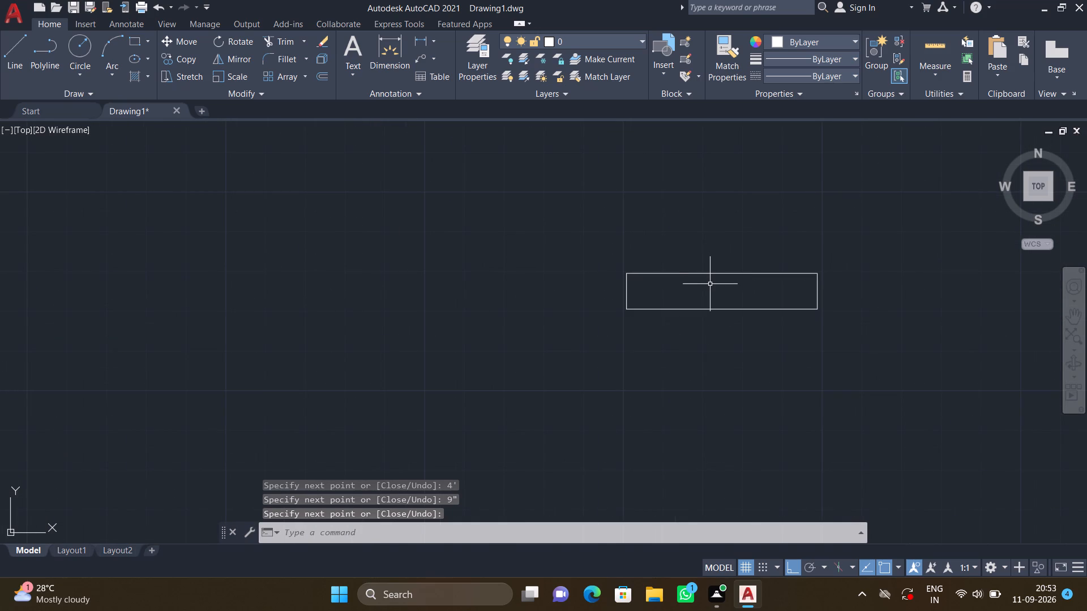
key(o)
key(Return)
key(3)
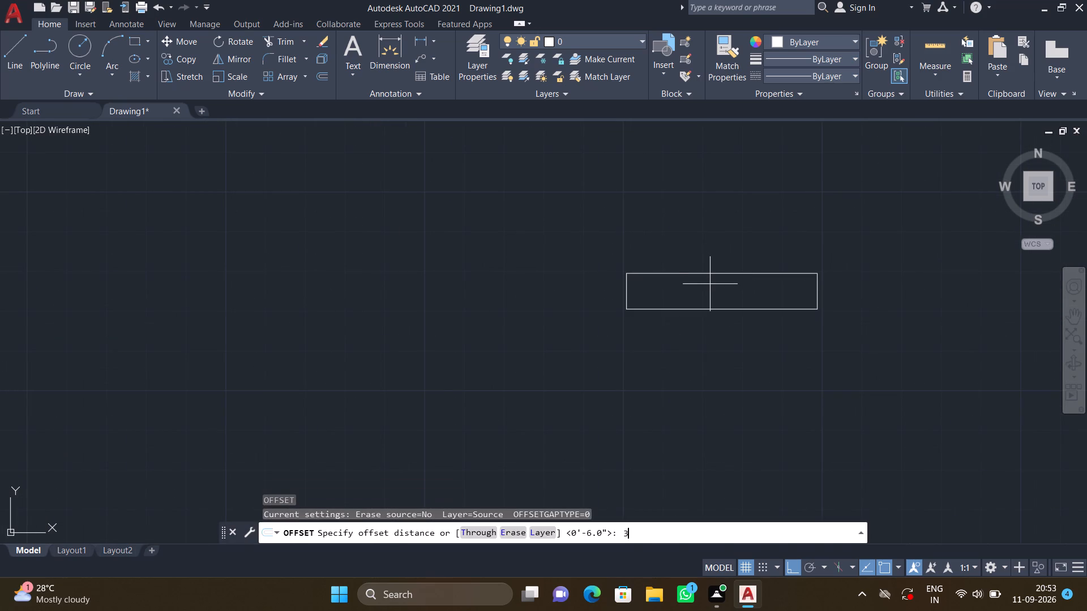
key(shift+quotedbl)
key(Return)
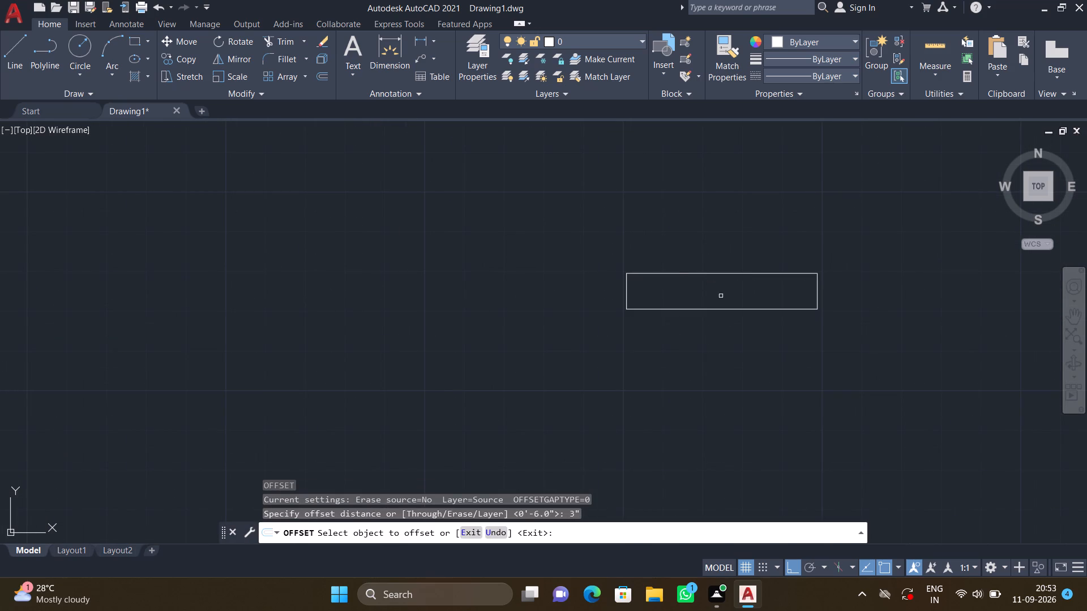
click(718, 274)
click(718, 285)
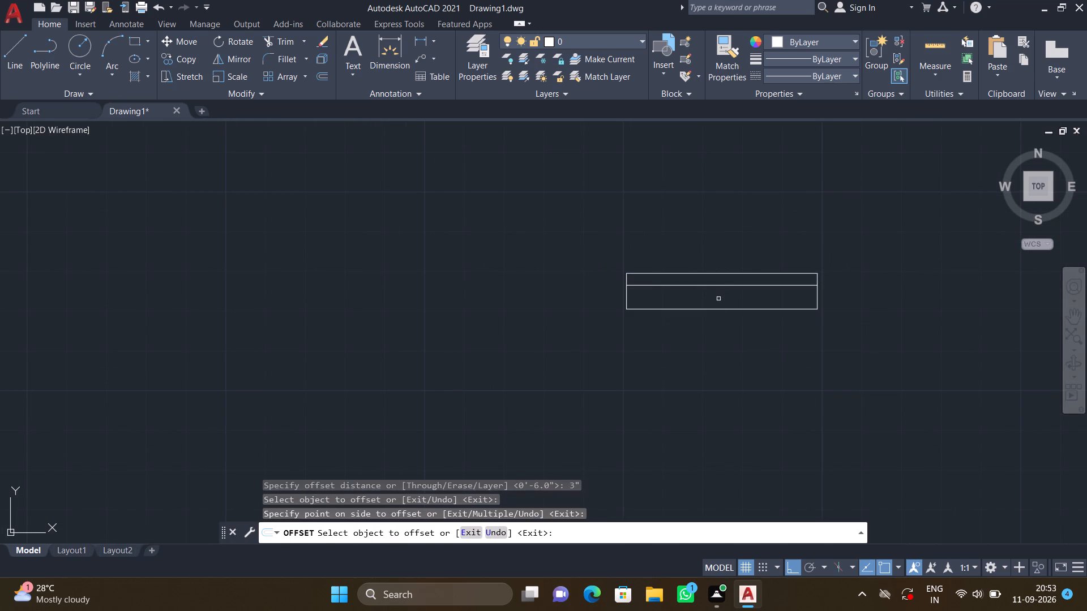
click(722, 309)
click(716, 287)
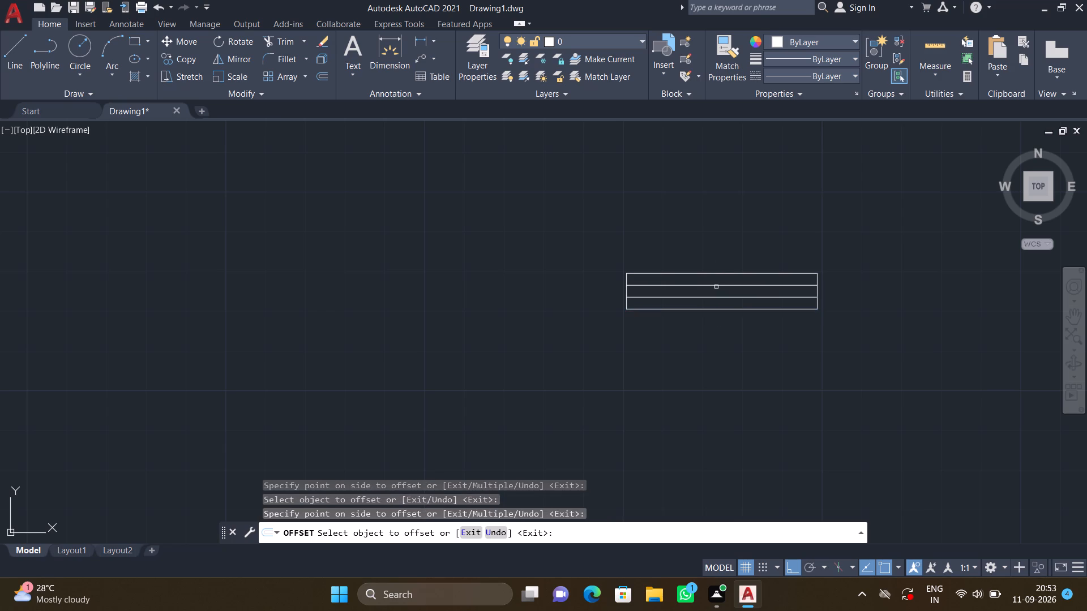
key(Return)
Draw a closed 2' by 9" horizontal rectangle from lines below the 4' by 9" rectangle.
scroll(716, 287, down, 2)
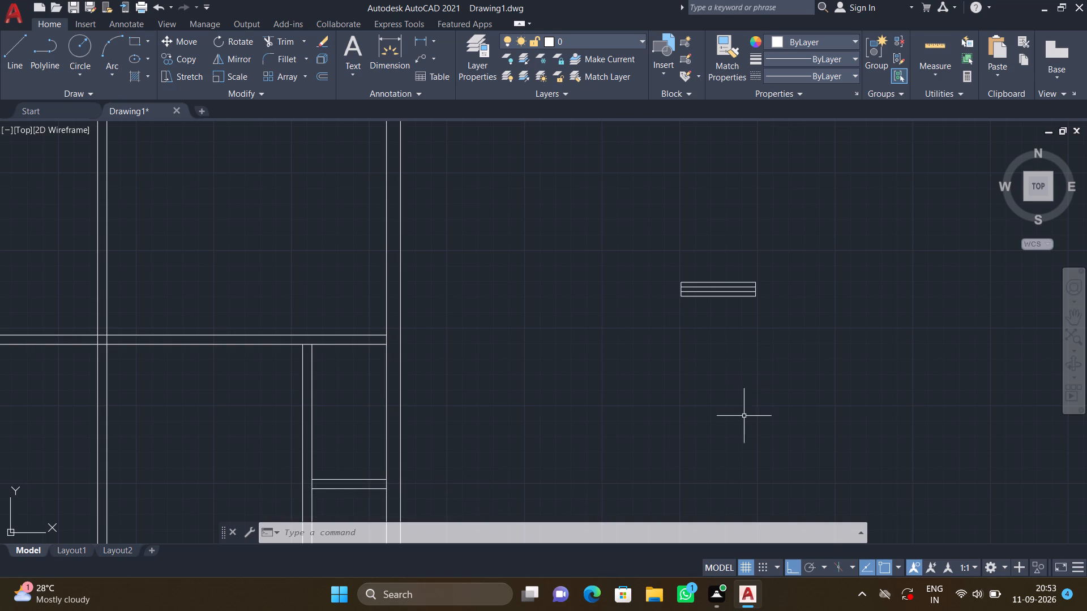
key(l)
key(Return)
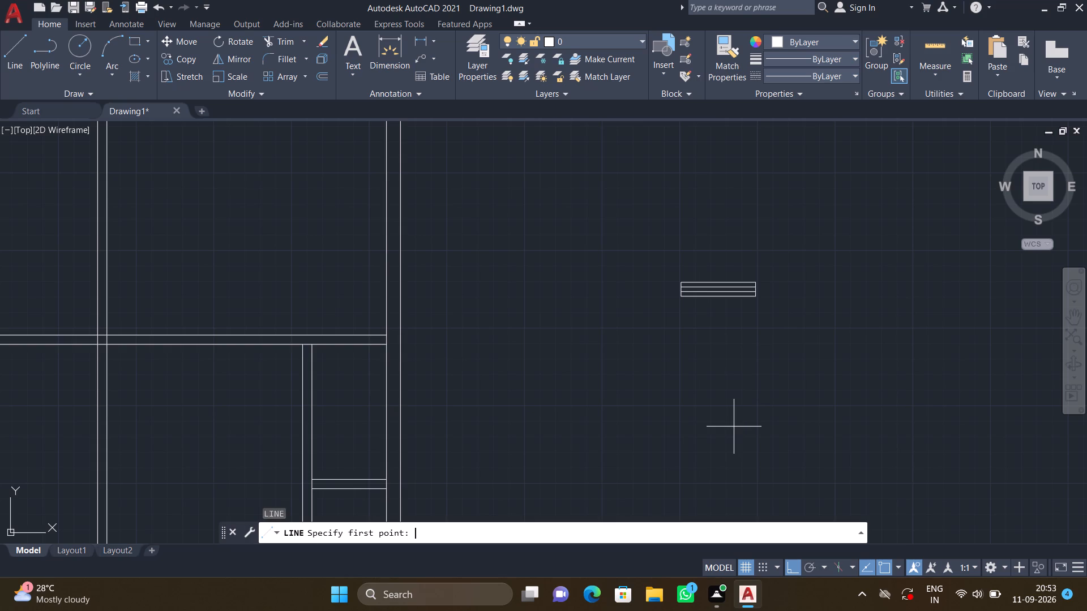
click(649, 380)
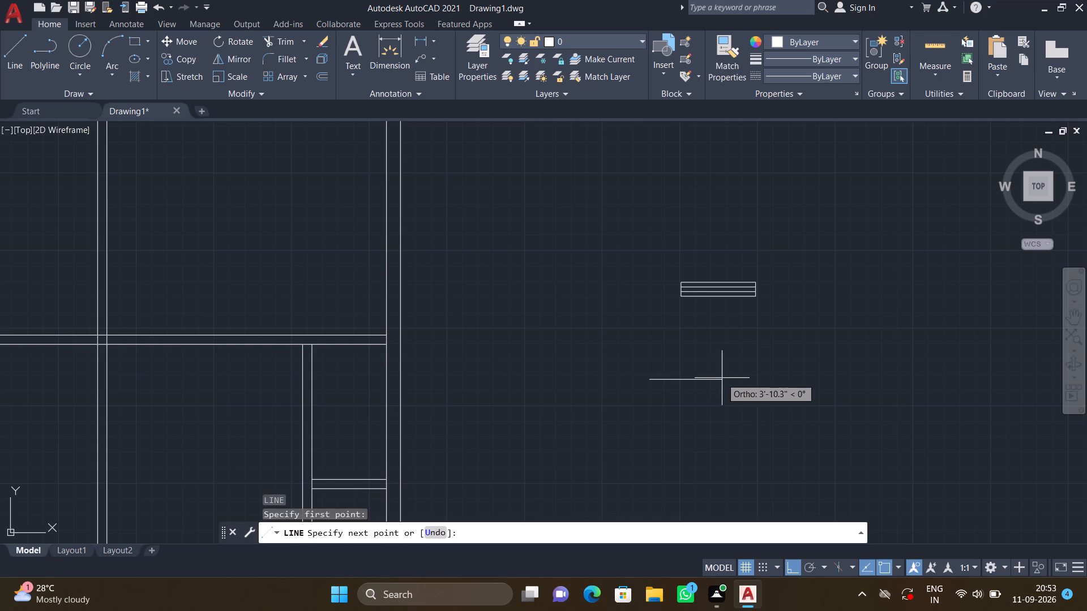
text(2')
key(Return)
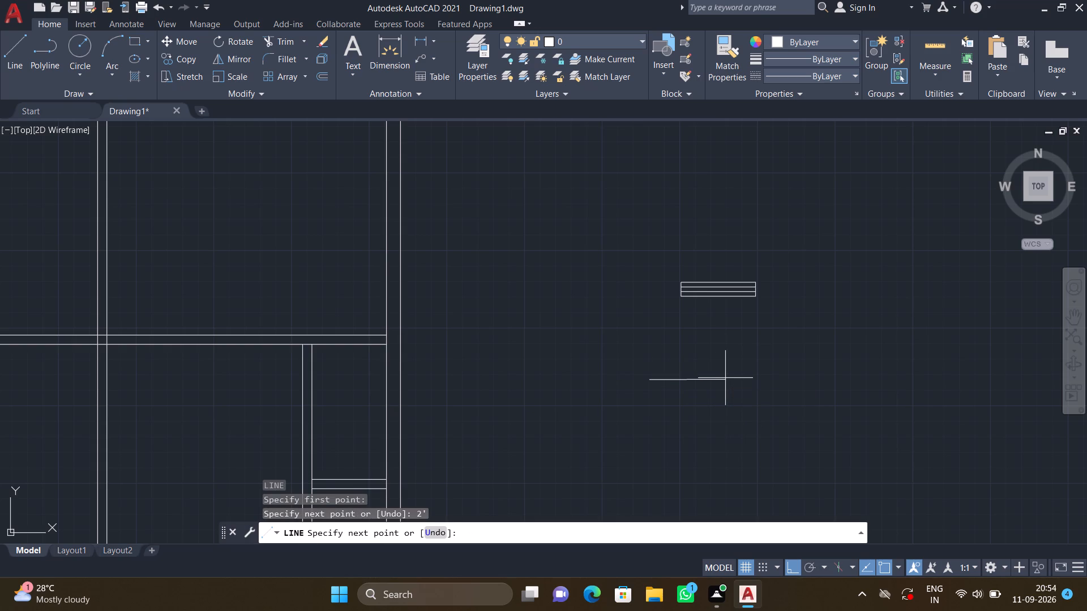
text(9")
key(Return)
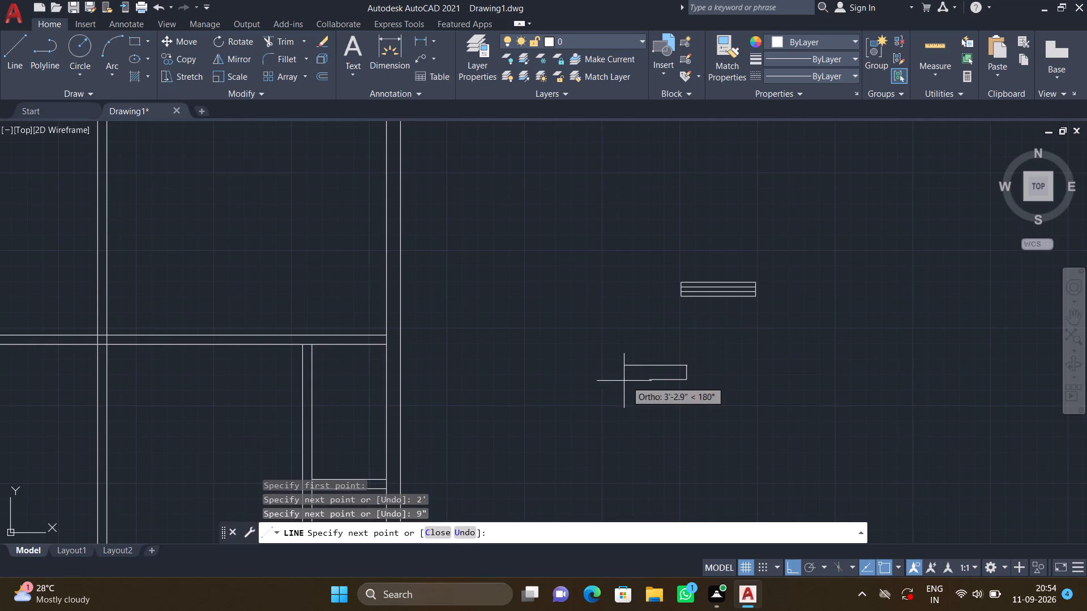
text(2')
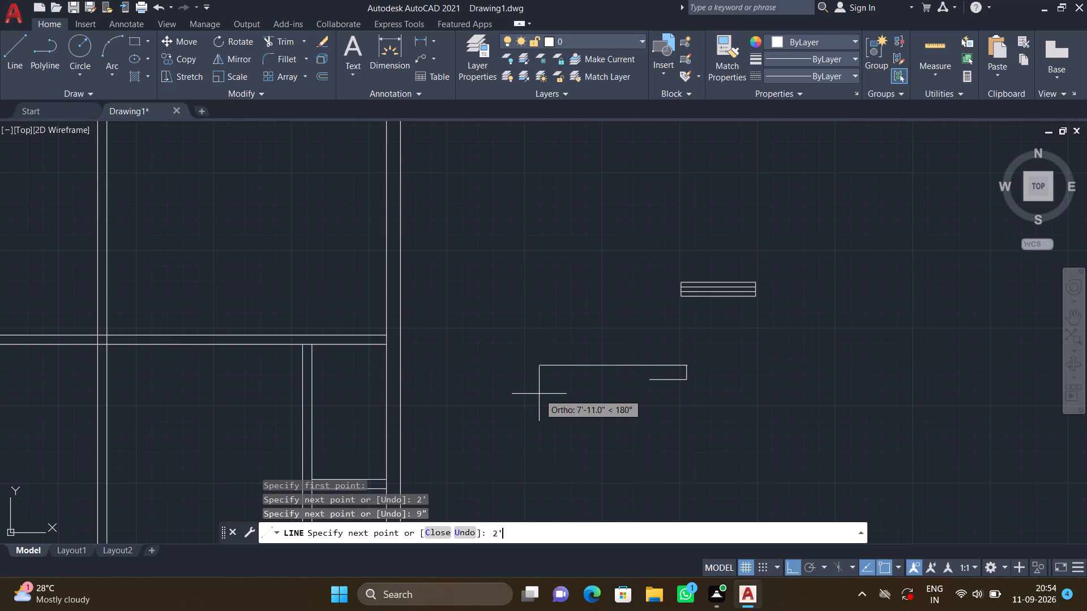
key(Return)
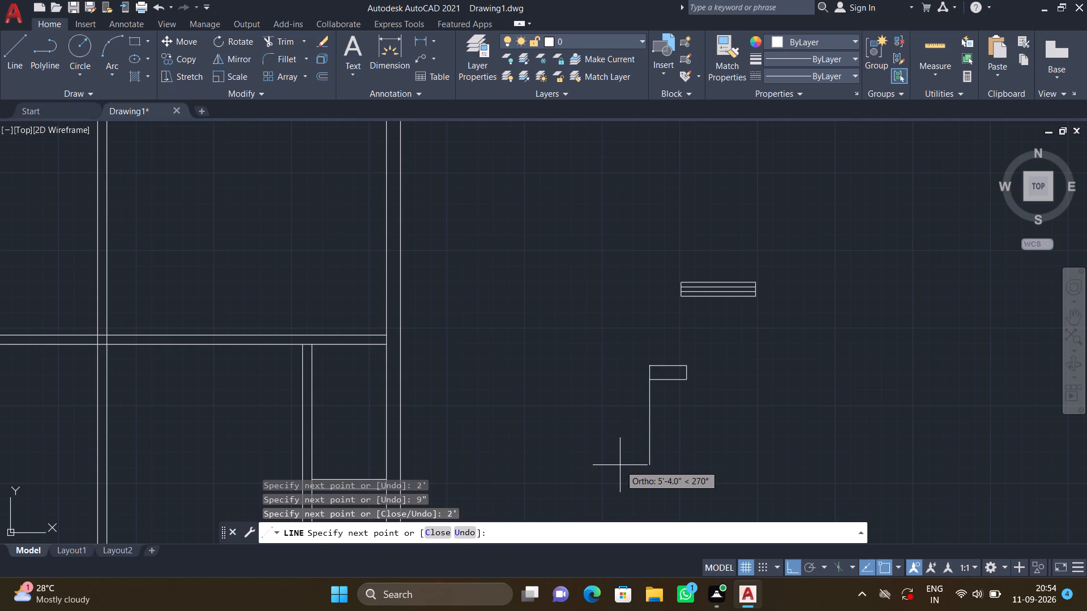
text(9")
key(Return)
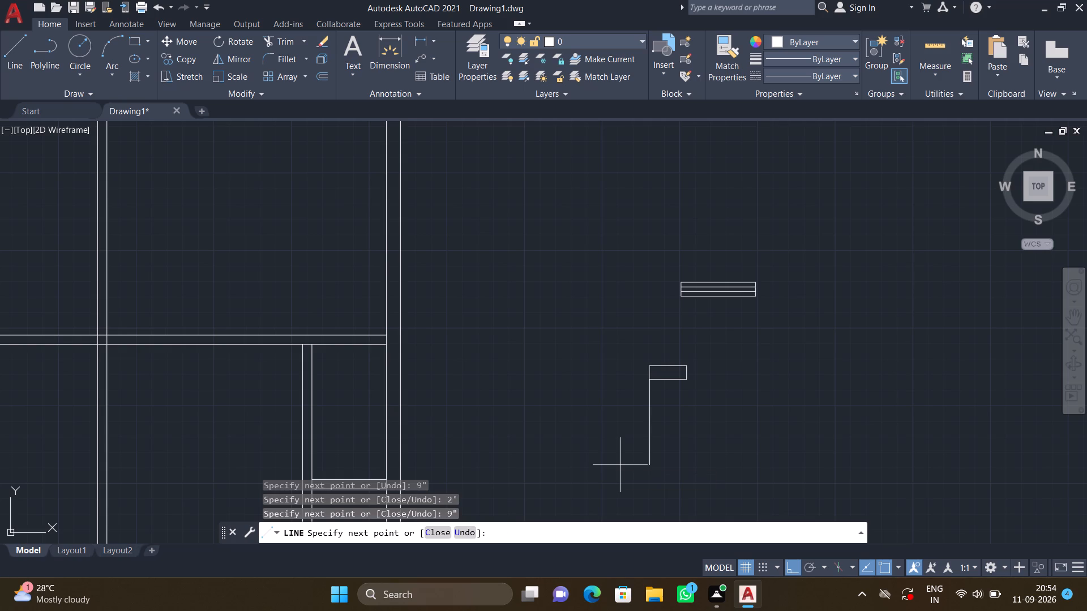
Offset the long upper and lower edges of the 2' by 9" rectangle inward by 3".
key(Return)
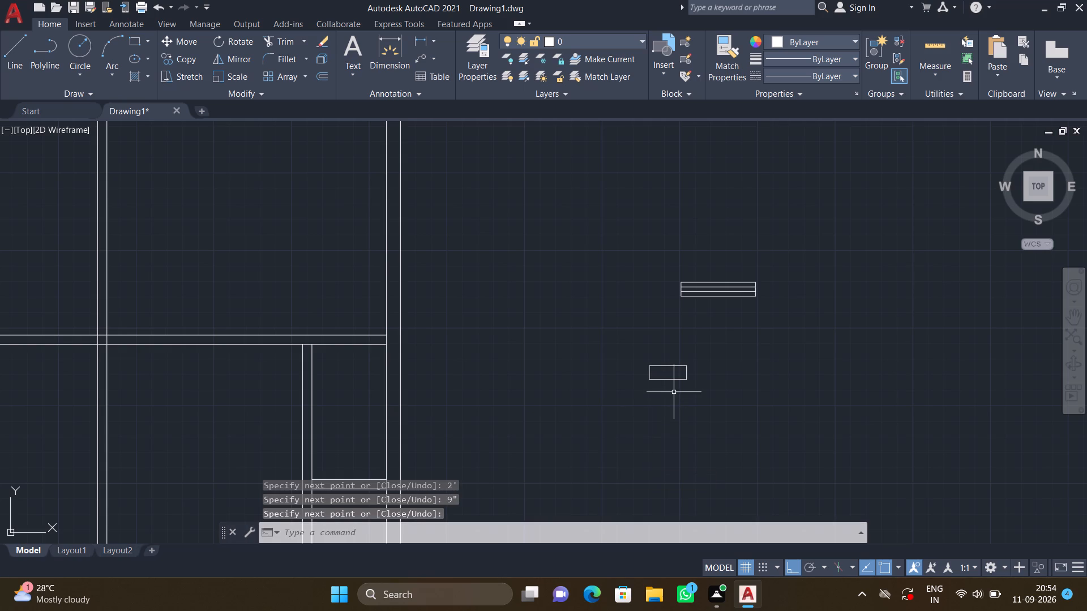
scroll(663, 381, up, 2)
key(o)
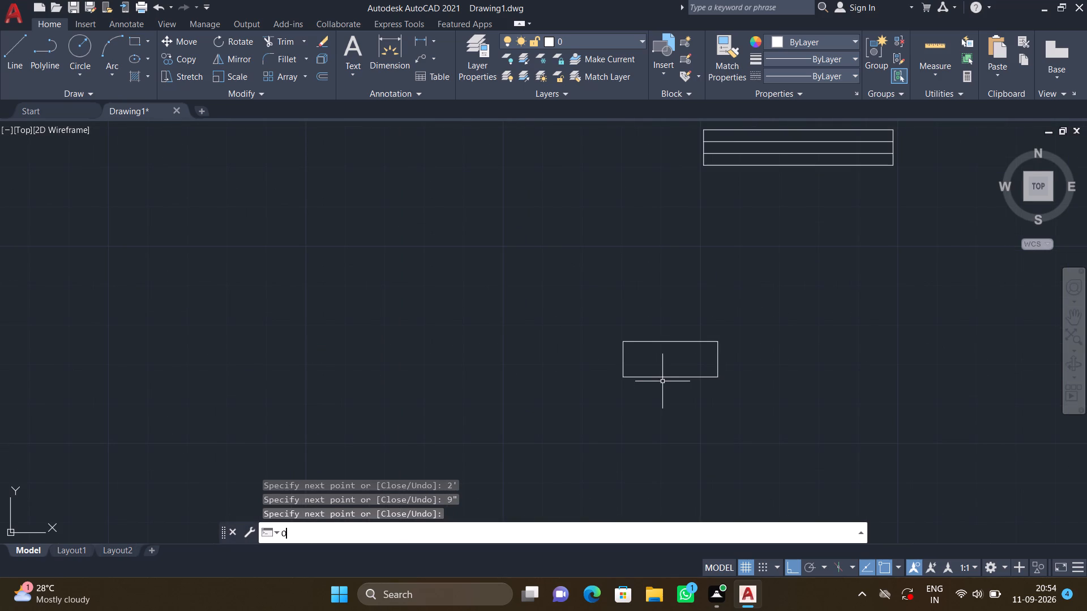
key(Return)
text(3")
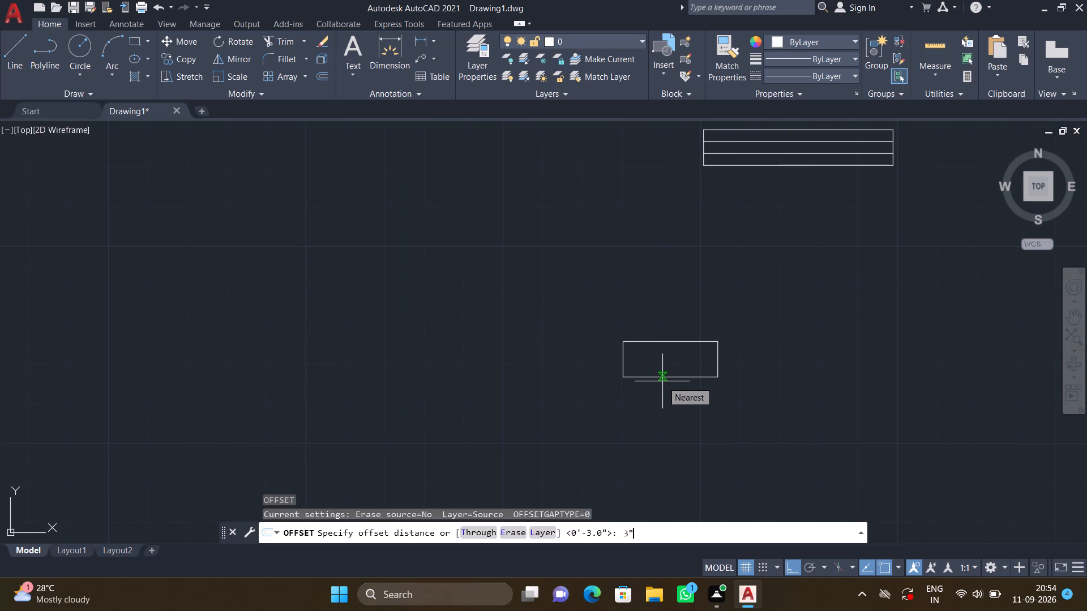
key(Return)
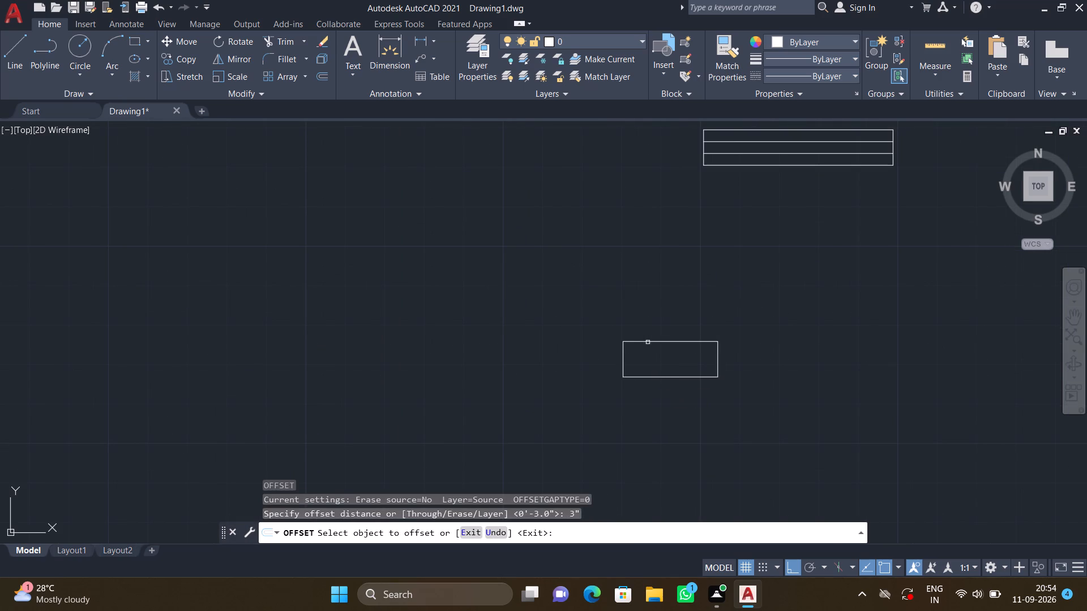
click(649, 341)
click(651, 351)
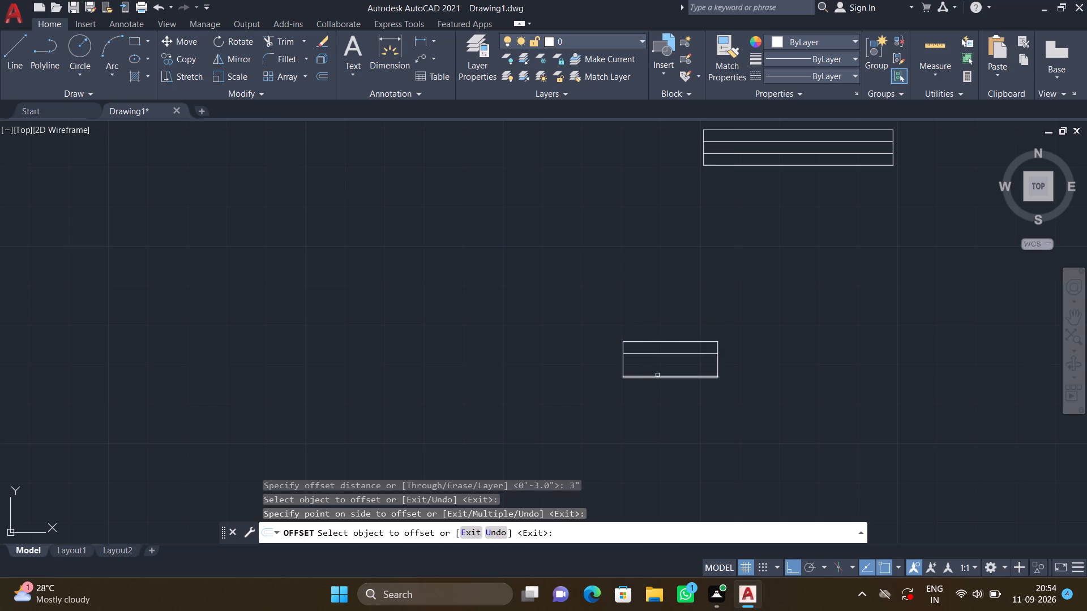
click(658, 376)
click(652, 360)
key(Return)
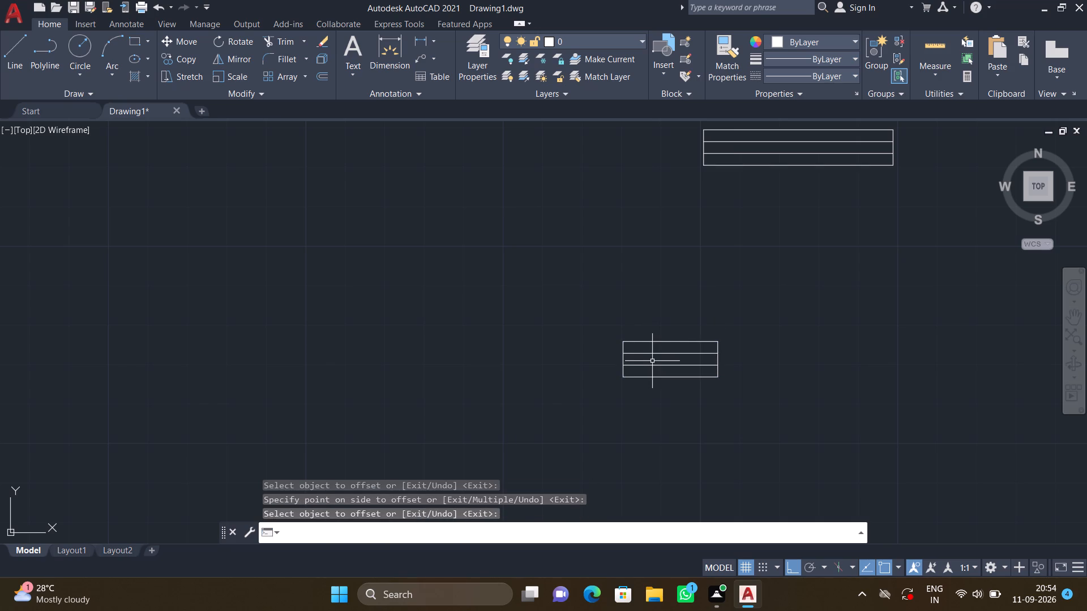
With Ortho off, copy the 4' window symbol by its upper-left corner into the top outer wall of the upper-left room.
scroll(652, 361, down, 2)
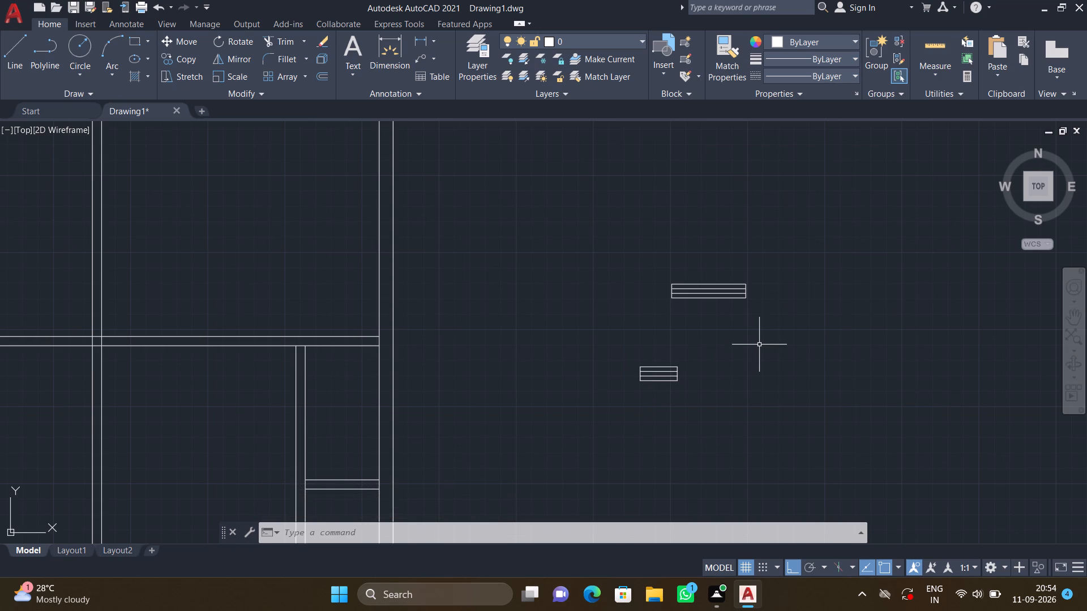
key(F8)
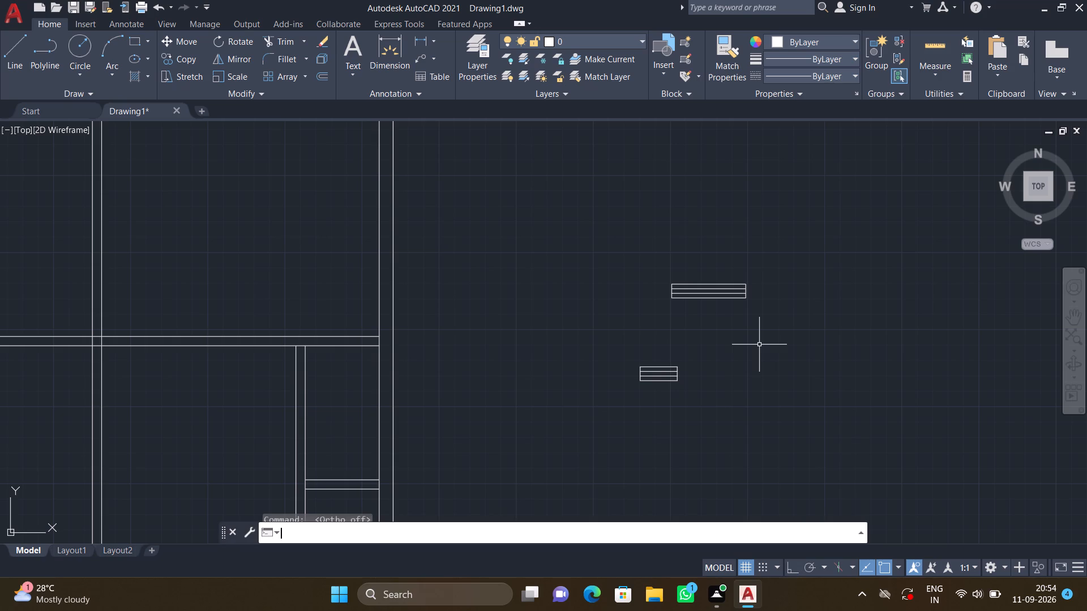
text(CO)
key(Return)
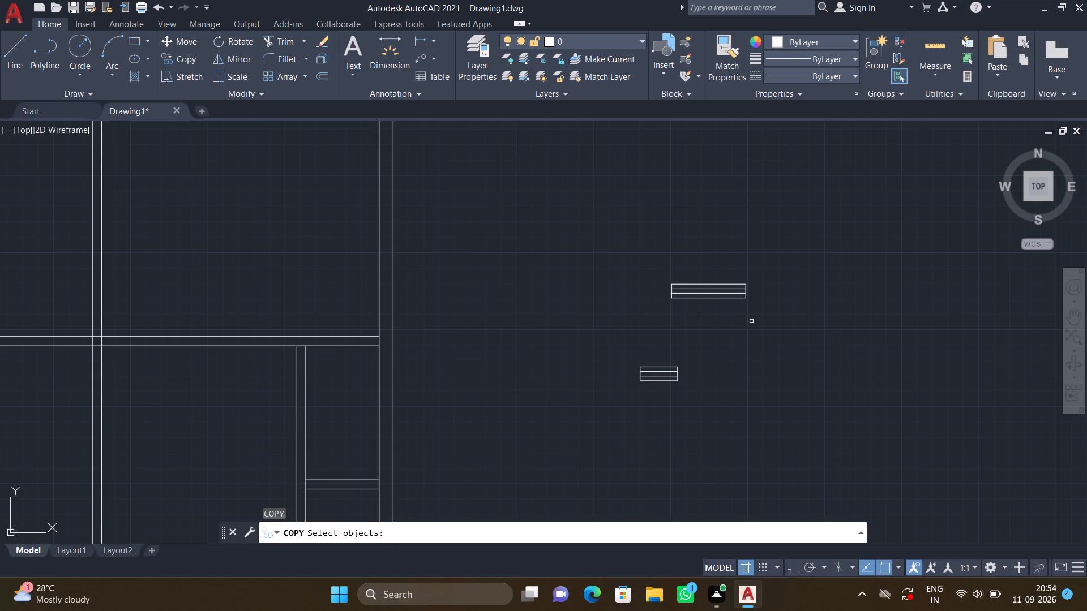
click(751, 320)
click(660, 258)
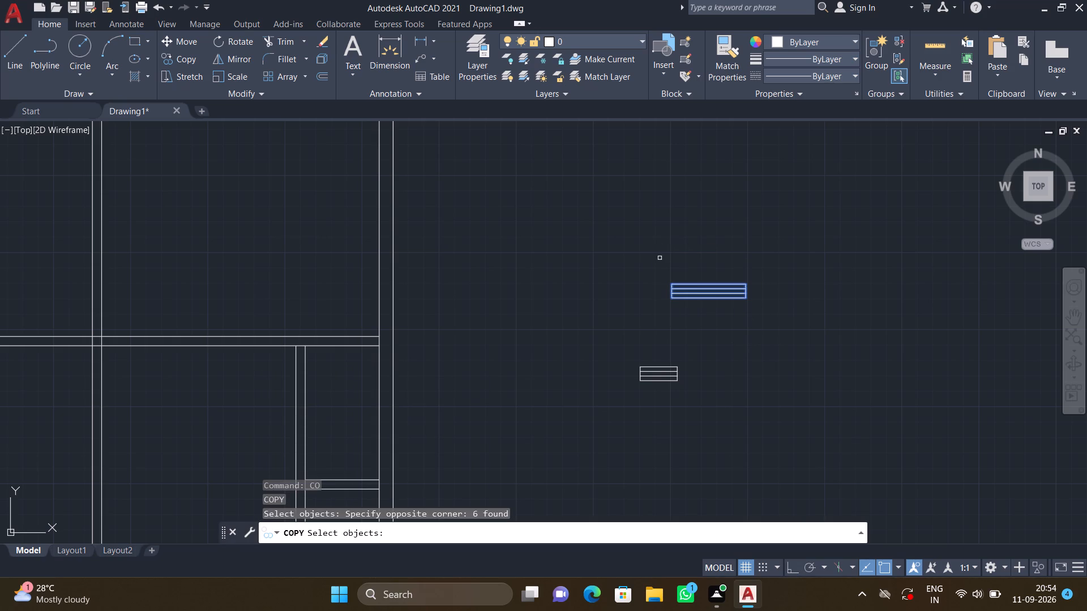
key(Return)
click(674, 281)
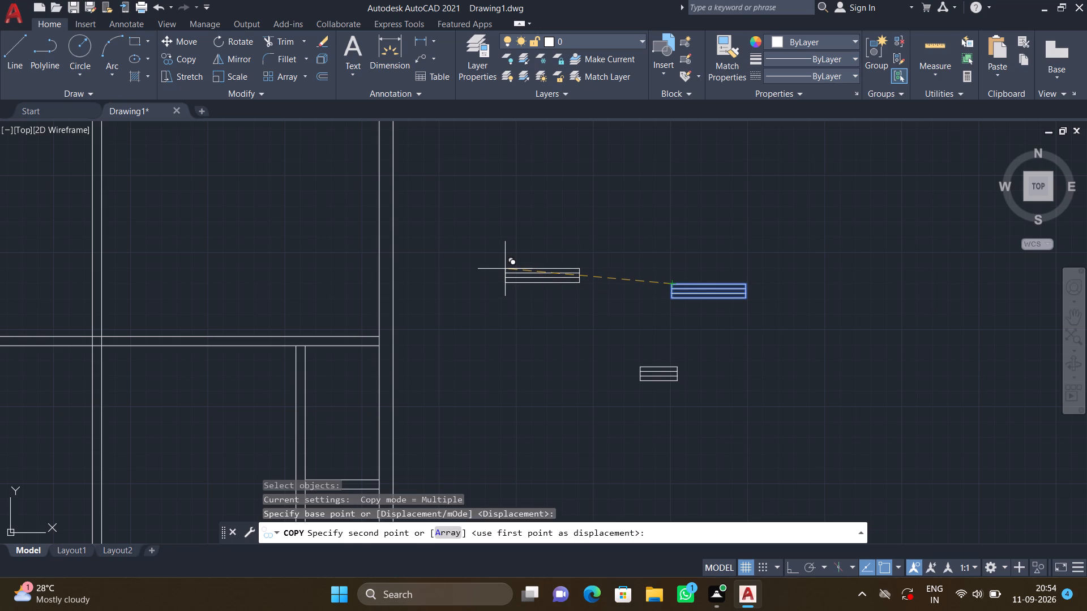
scroll(505, 269, down, 3)
middle_drag(301, 244, 313, 276)
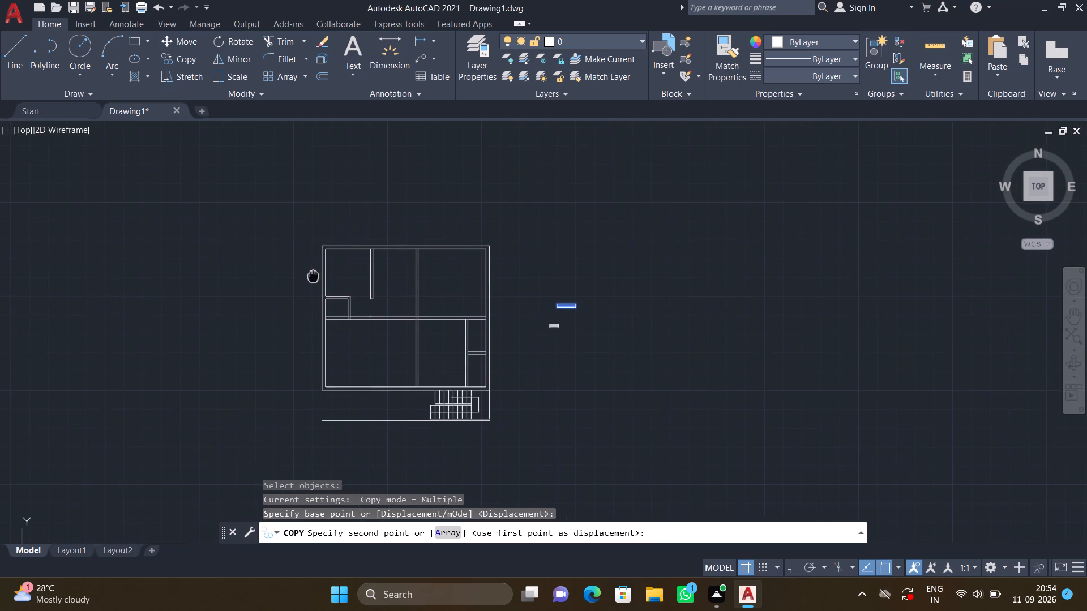
scroll(325, 261, up, 5)
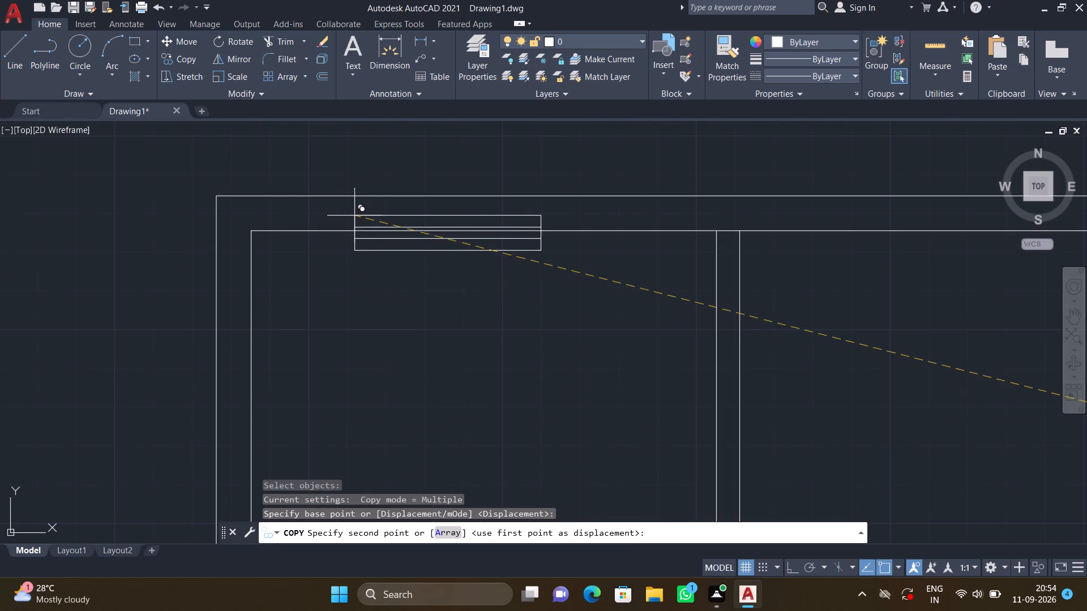
scroll(358, 210, up, 2)
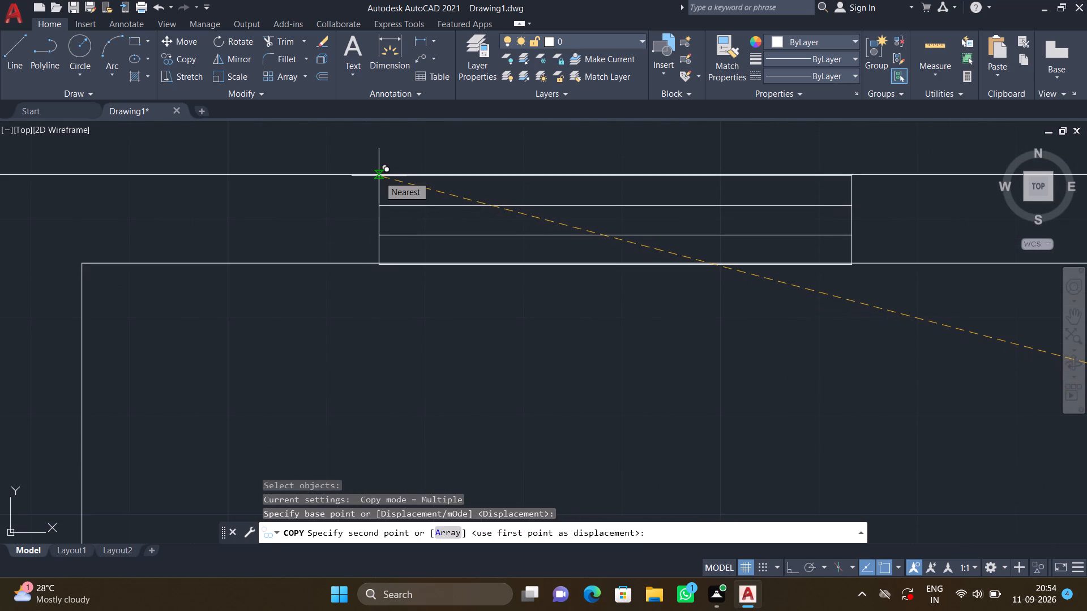
scroll(386, 174, up, 2)
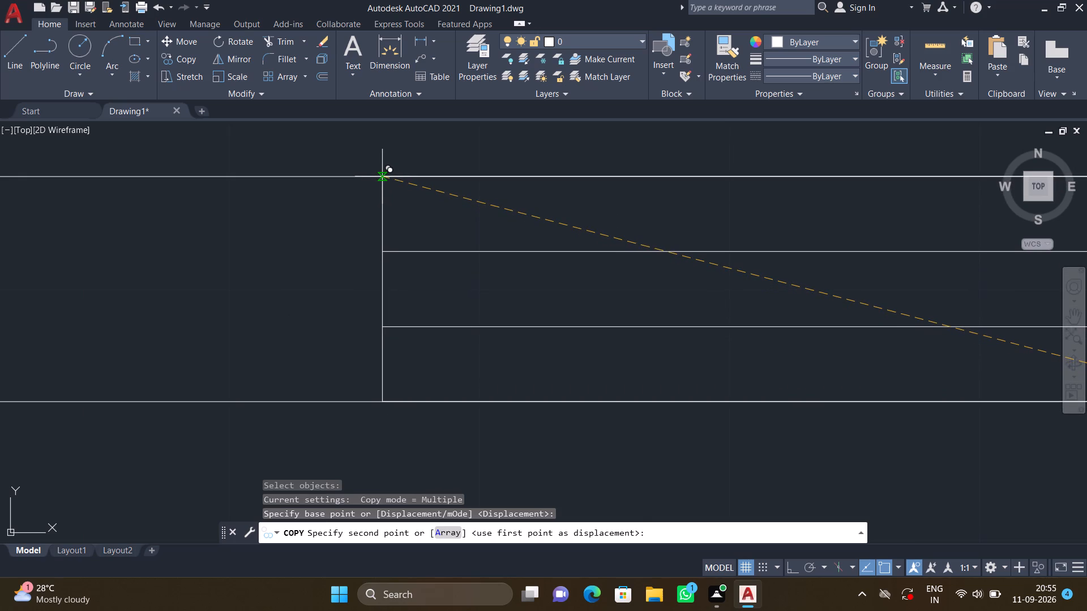
click(382, 177)
Place another copy of the 4' window symbol in the top outer wall of the upper-middle room.
scroll(392, 182, down, 4)
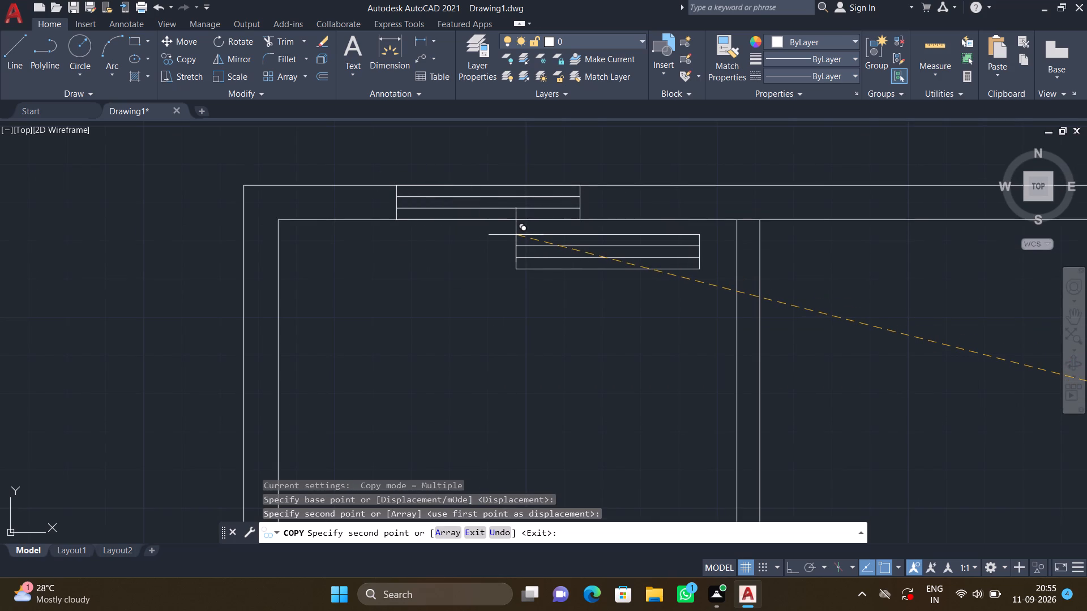
scroll(524, 241, down, 1)
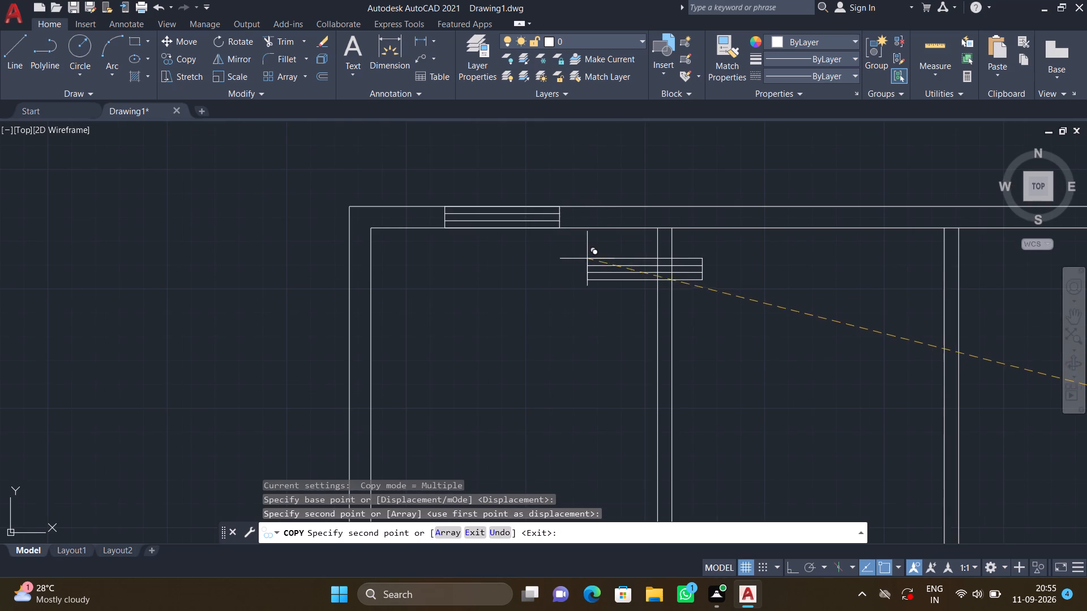
middle_drag(600, 259, 466, 245)
scroll(619, 217, up, 2)
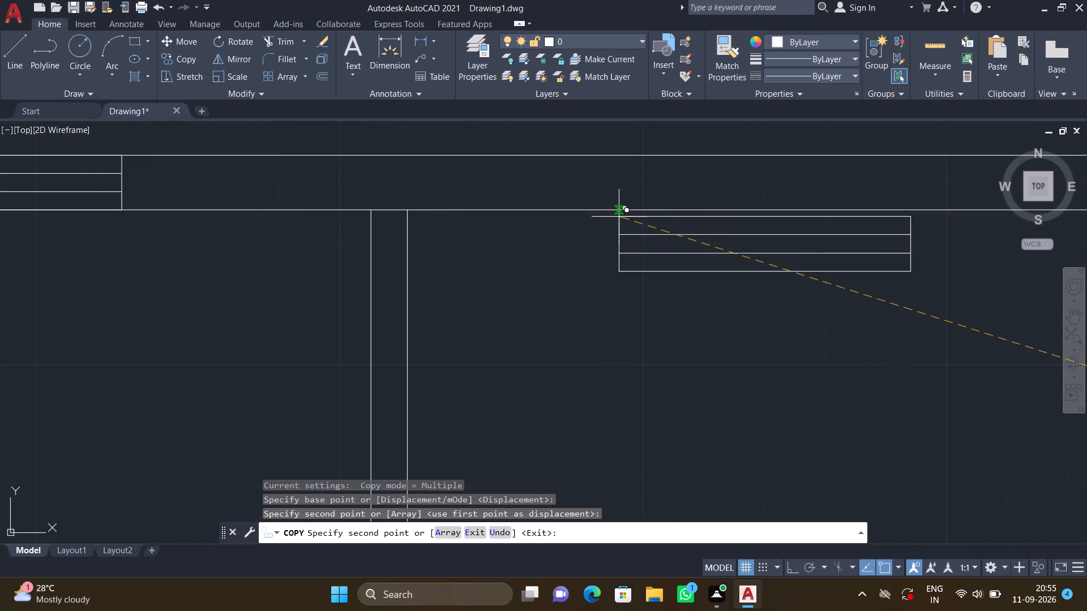
scroll(653, 163, up, 1)
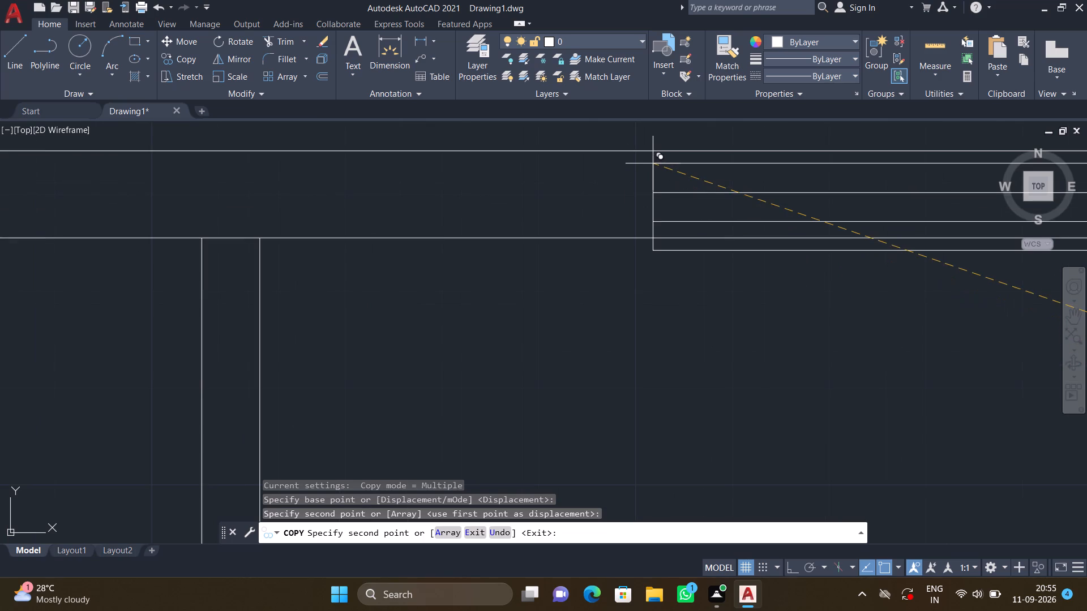
scroll(653, 162, up, 2)
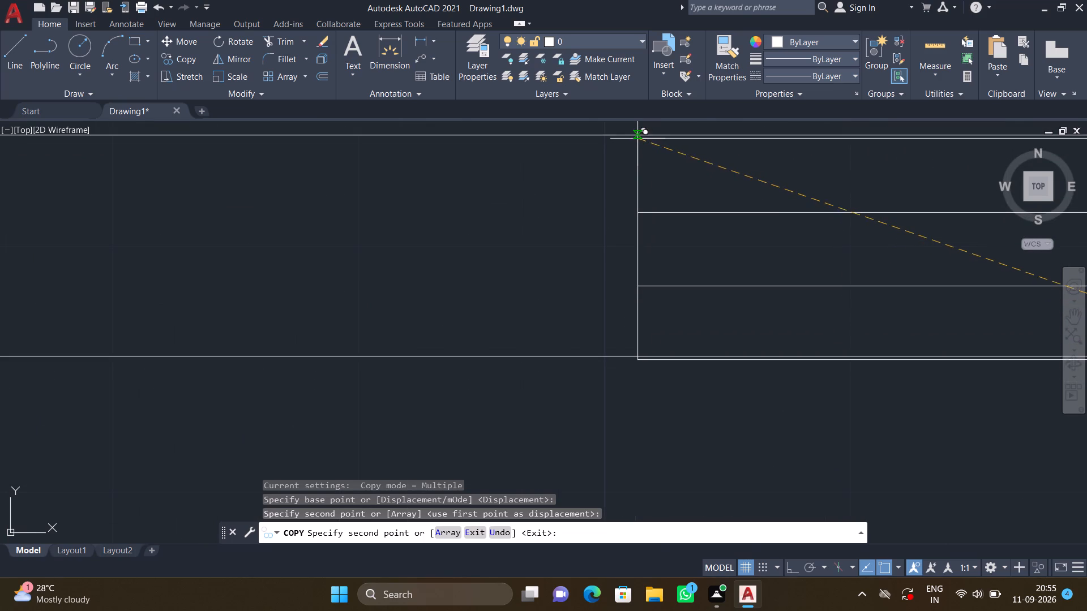
click(635, 135)
Place another copy of the 4' window symbol in the top outer wall of the upper-right room.
scroll(648, 147, down, 7)
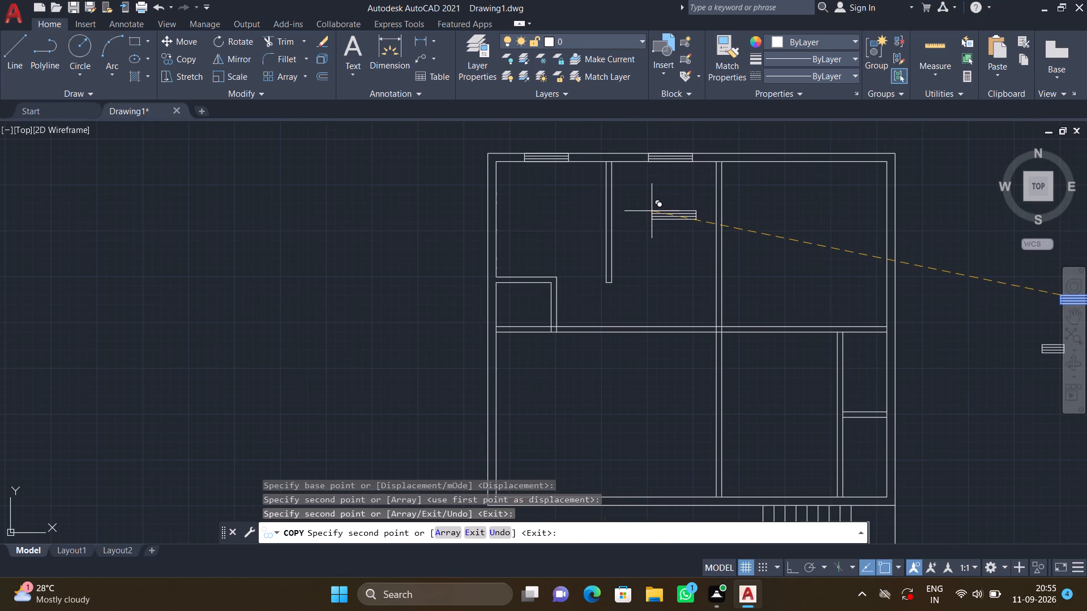
scroll(651, 212, down, 1)
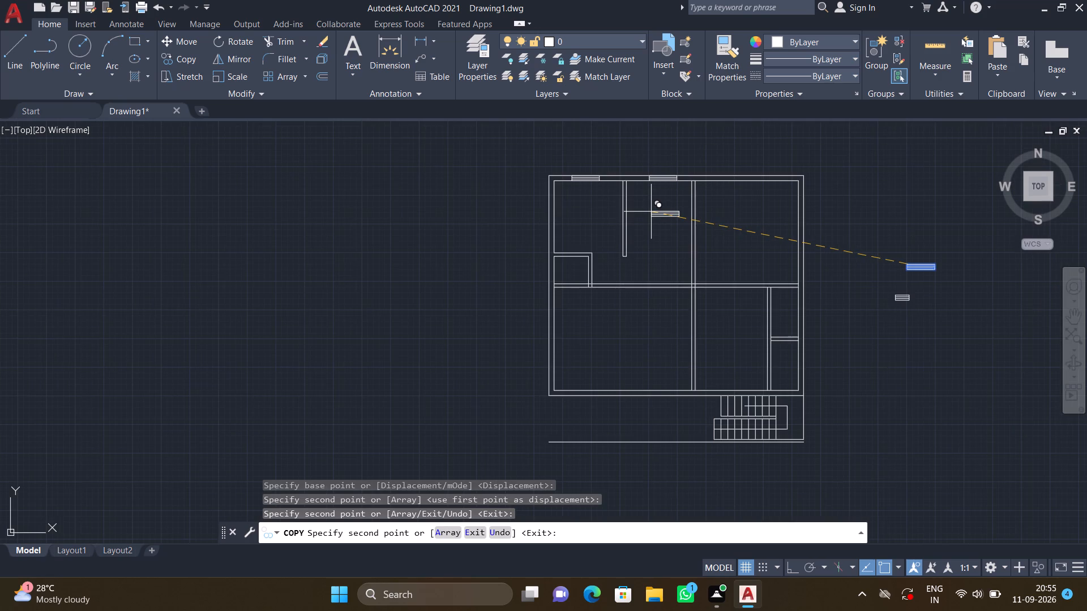
middle_drag(652, 212, 545, 229)
scroll(635, 199, up, 3)
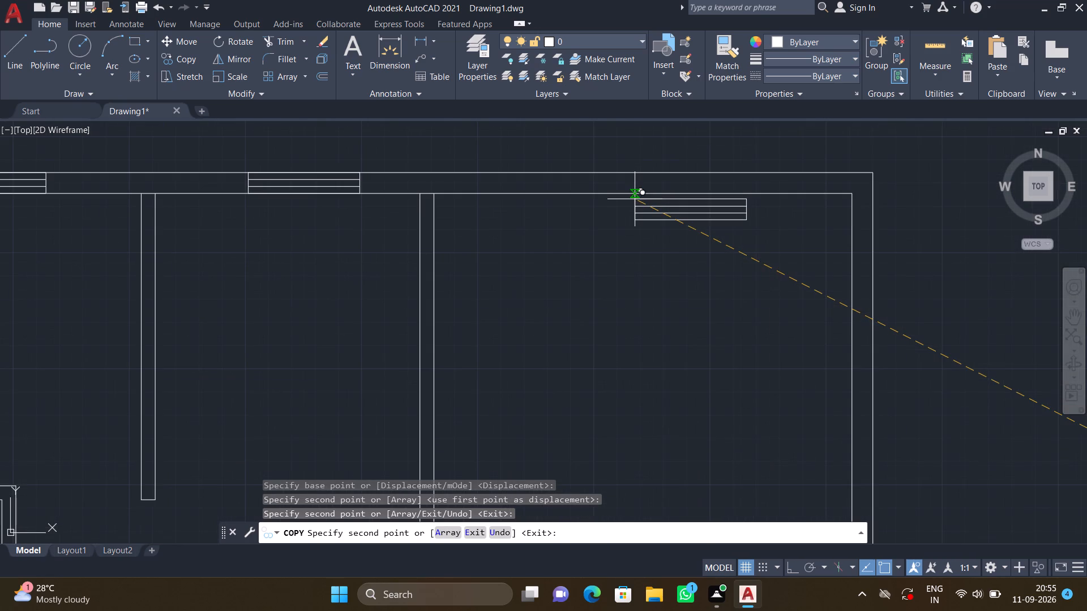
scroll(668, 191, up, 2)
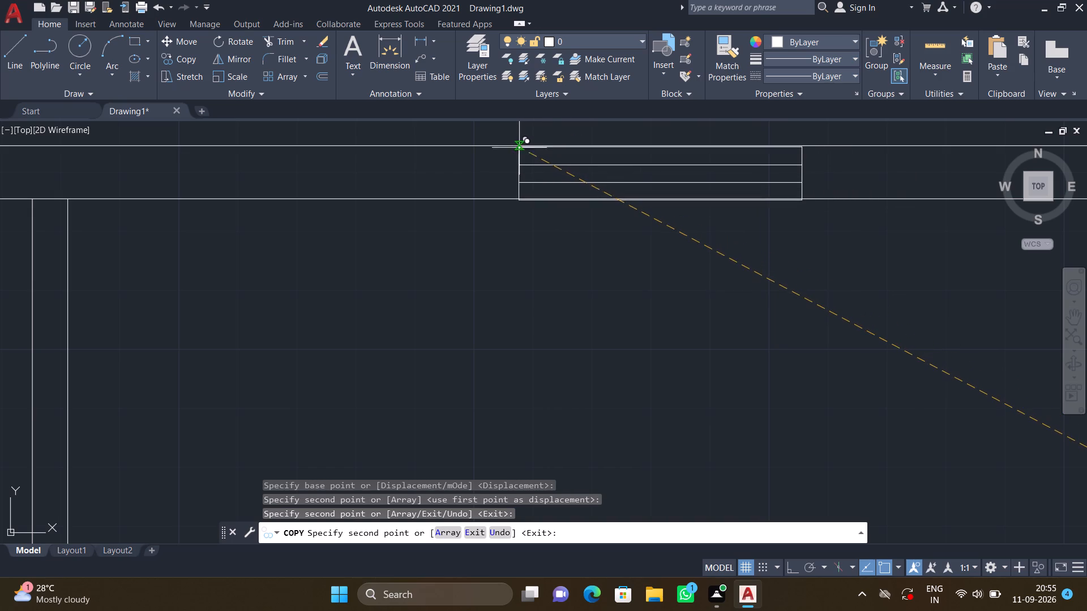
scroll(519, 148, up, 3)
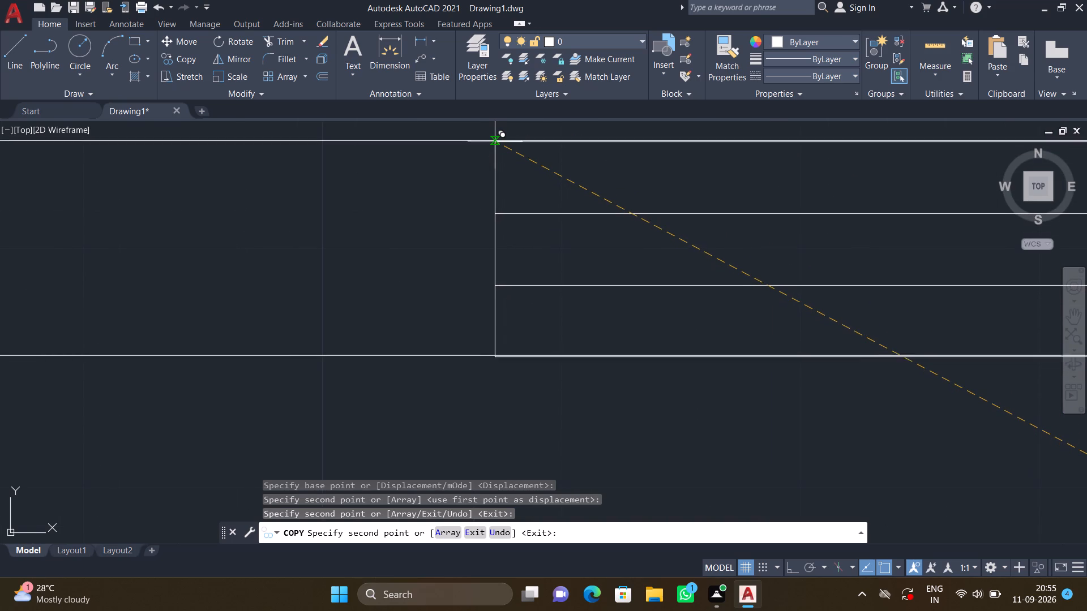
click(495, 142)
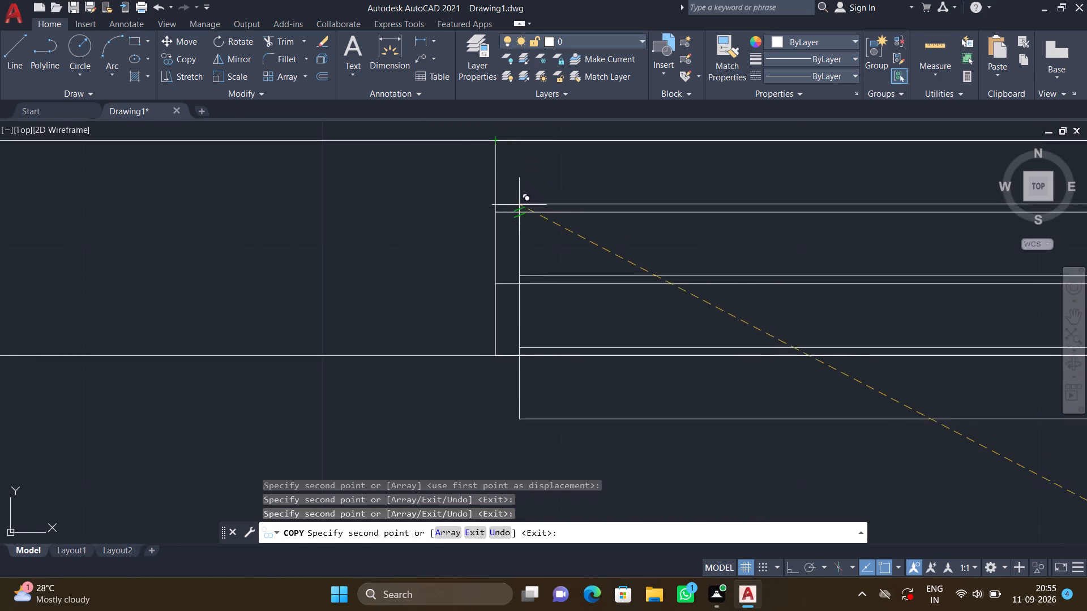
Place another copy of the 4' window symbol in the bottom outer wall of the lower-left room, near the wall's middle.
scroll(519, 205, down, 3)
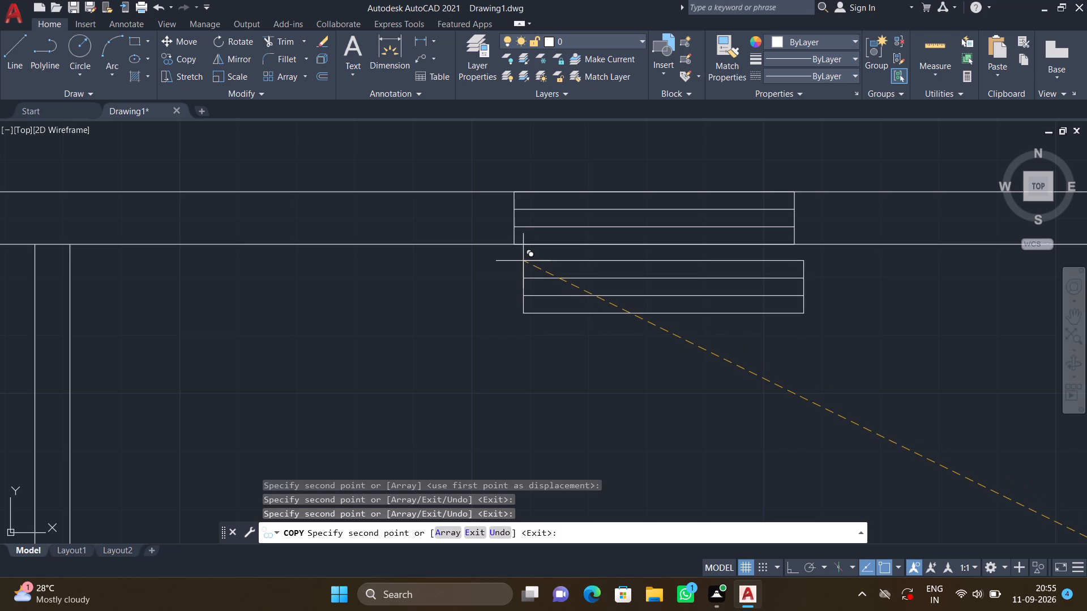
scroll(557, 191, up, 4)
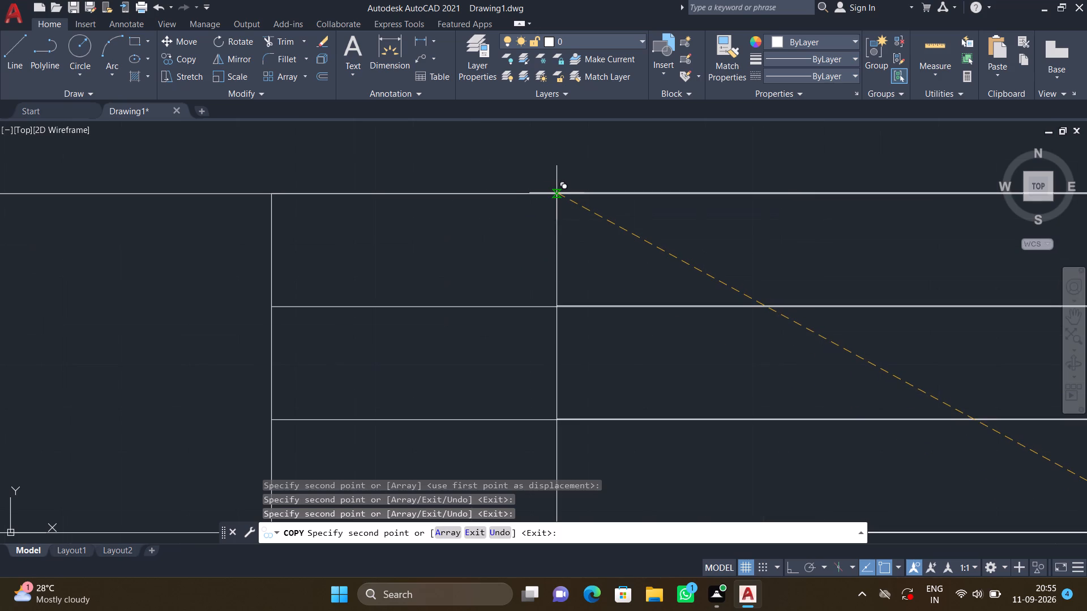
scroll(557, 193, down, 6)
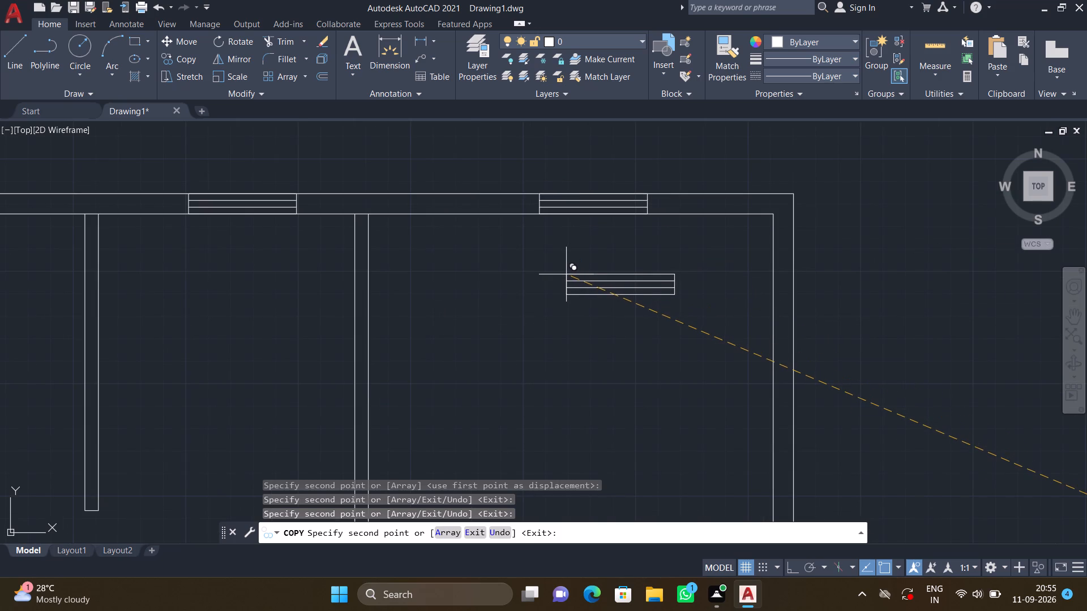
scroll(566, 275, down, 4)
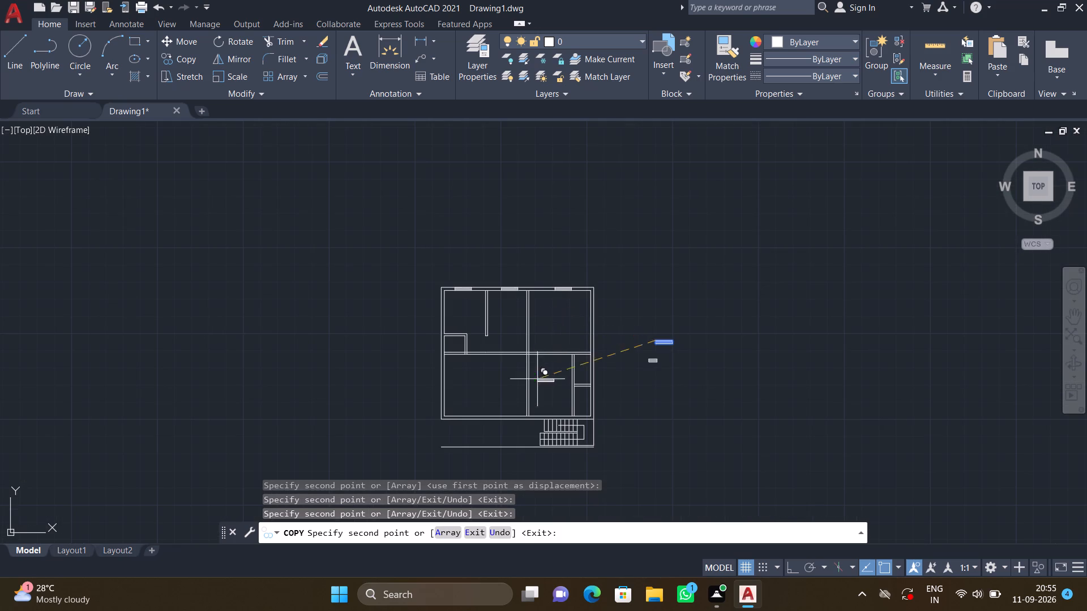
middle_drag(456, 408, 468, 282)
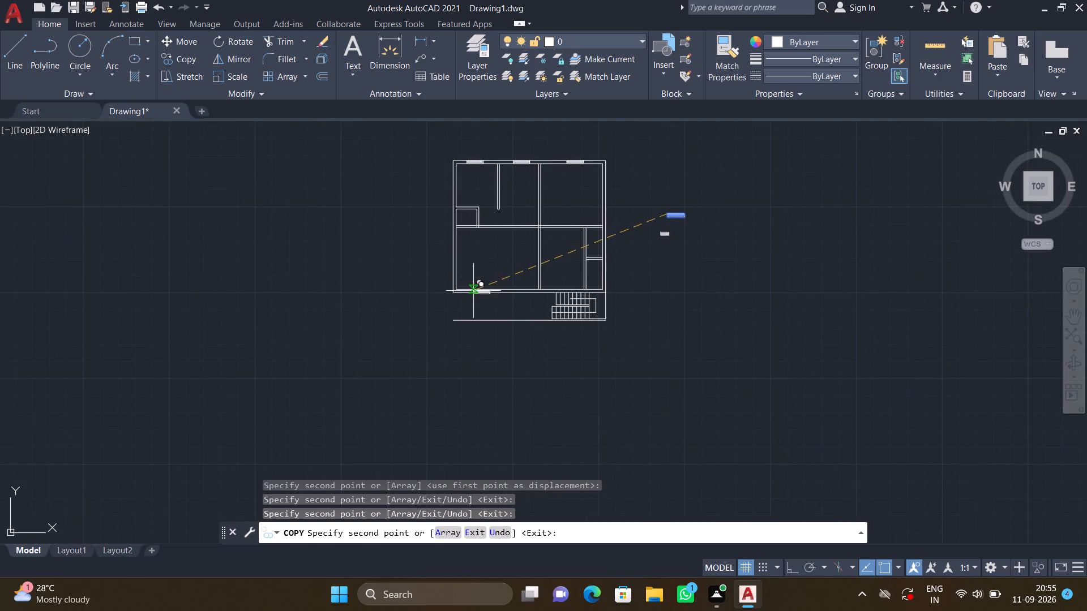
scroll(473, 291, up, 4)
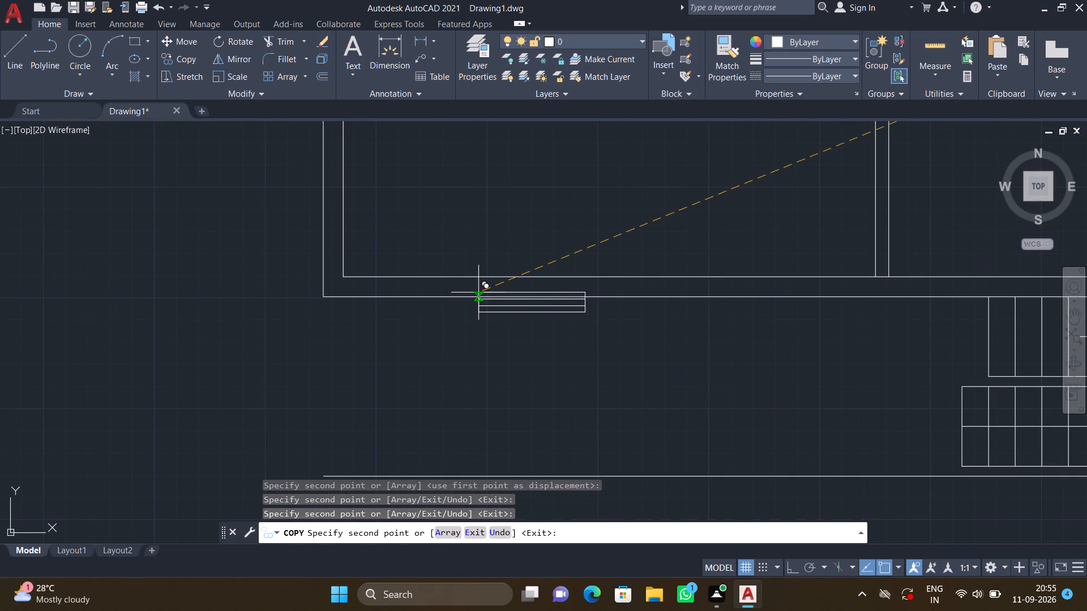
scroll(478, 291, up, 3)
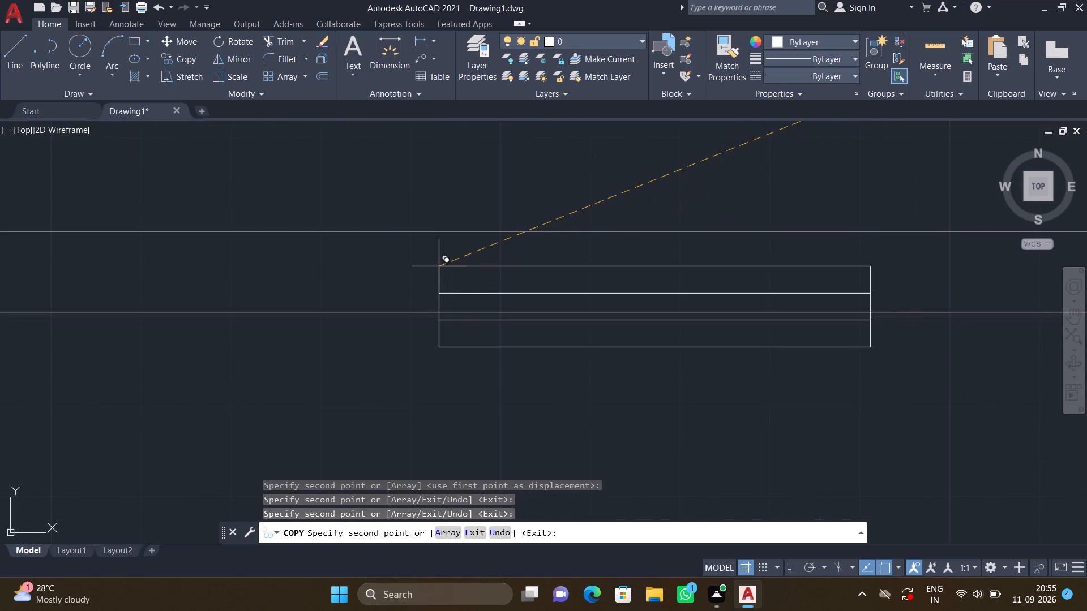
scroll(434, 263, down, 2)
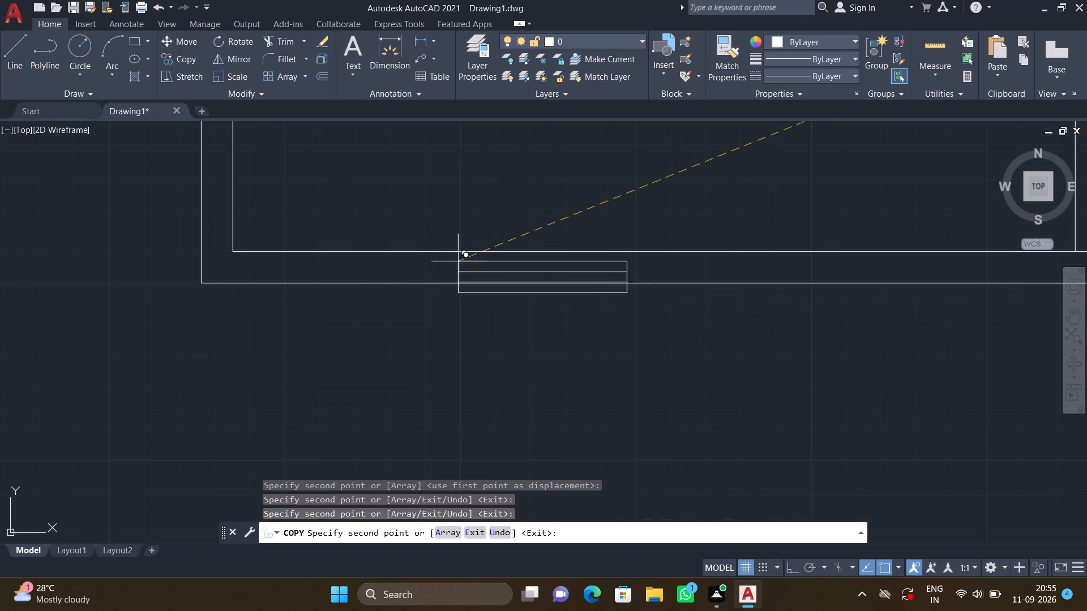
scroll(508, 270, down, 1)
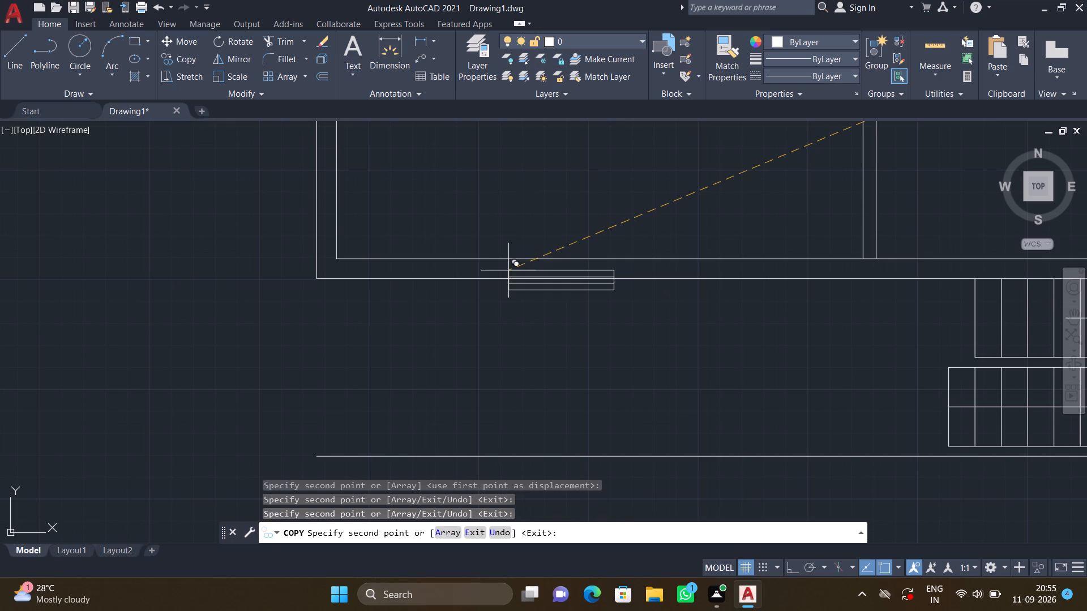
scroll(508, 270, down, 1)
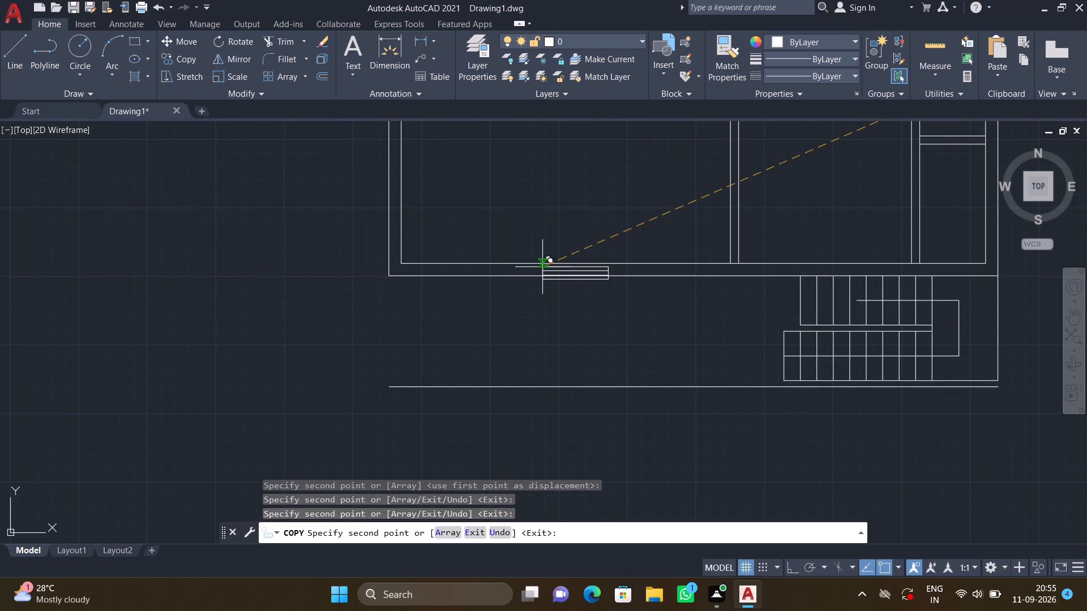
scroll(542, 267, up, 2)
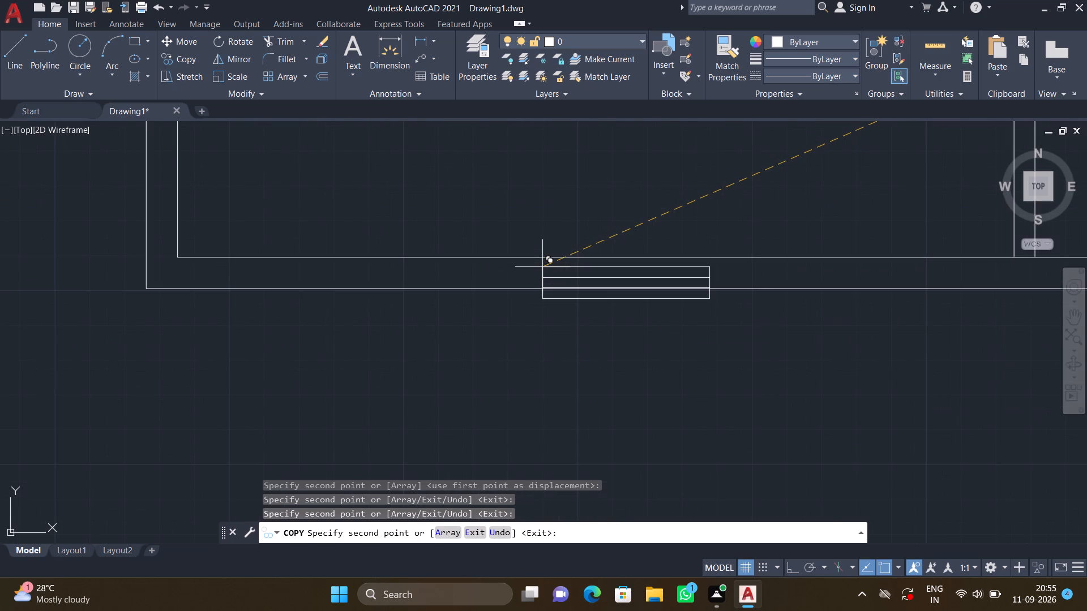
scroll(542, 267, up, 3)
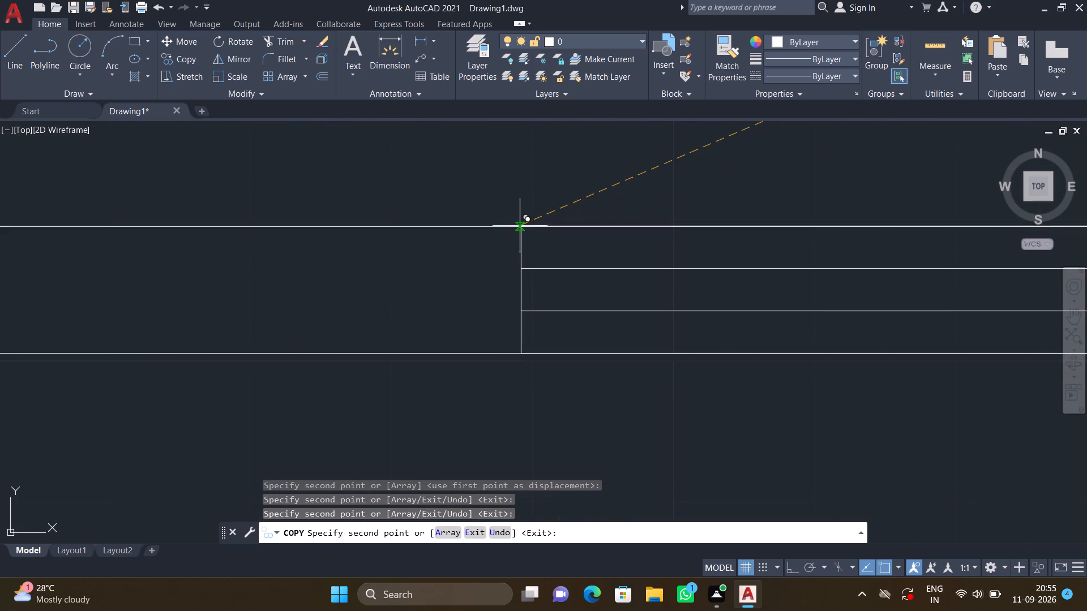
scroll(520, 231, up, 2)
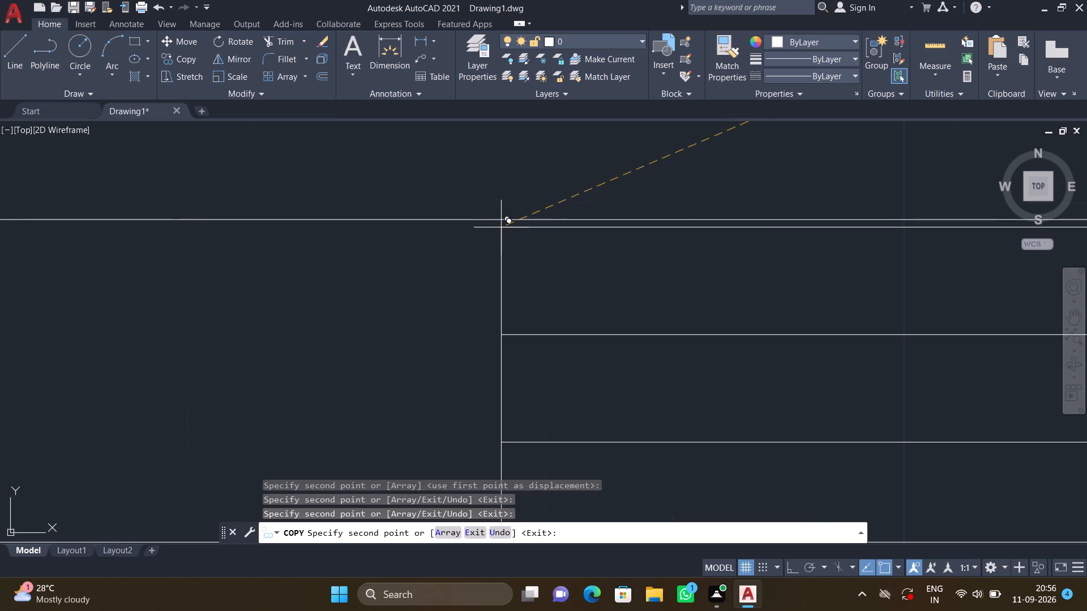
click(497, 221)
Place a second copy of the 4' window symbol in the lower-left room's bottom wall, between the first copy and the outer corner.
scroll(498, 220, down, 7)
scroll(535, 270, down, 1)
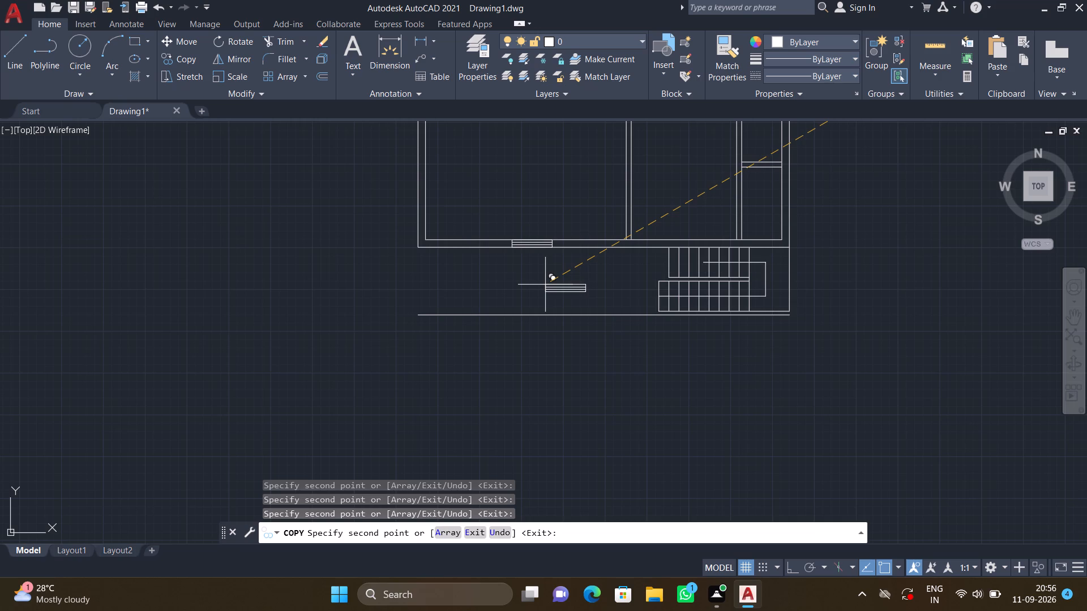
scroll(545, 285, down, 1)
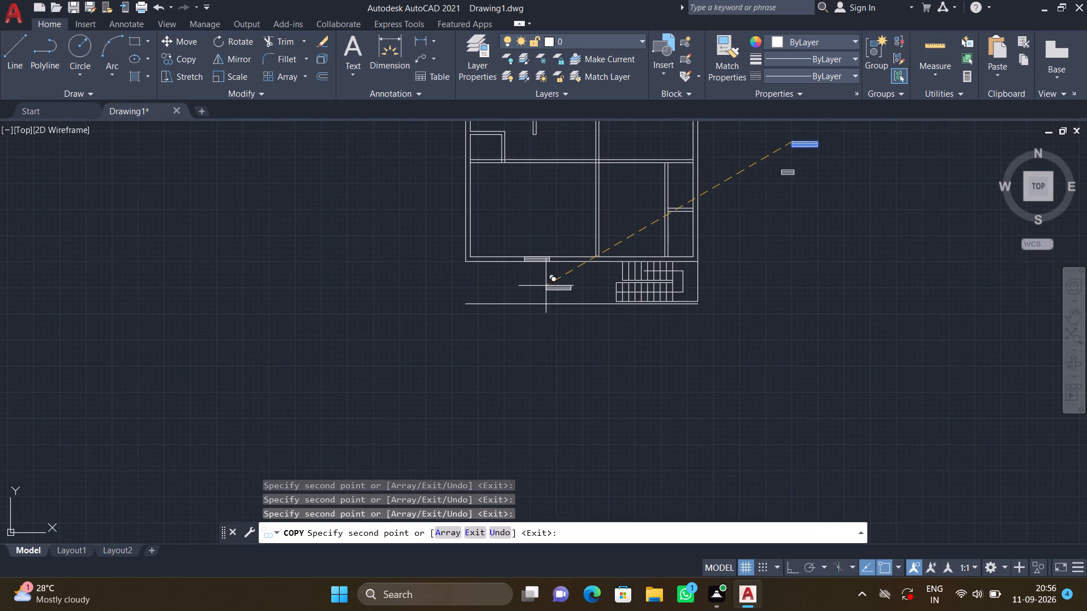
scroll(552, 287, up, 2)
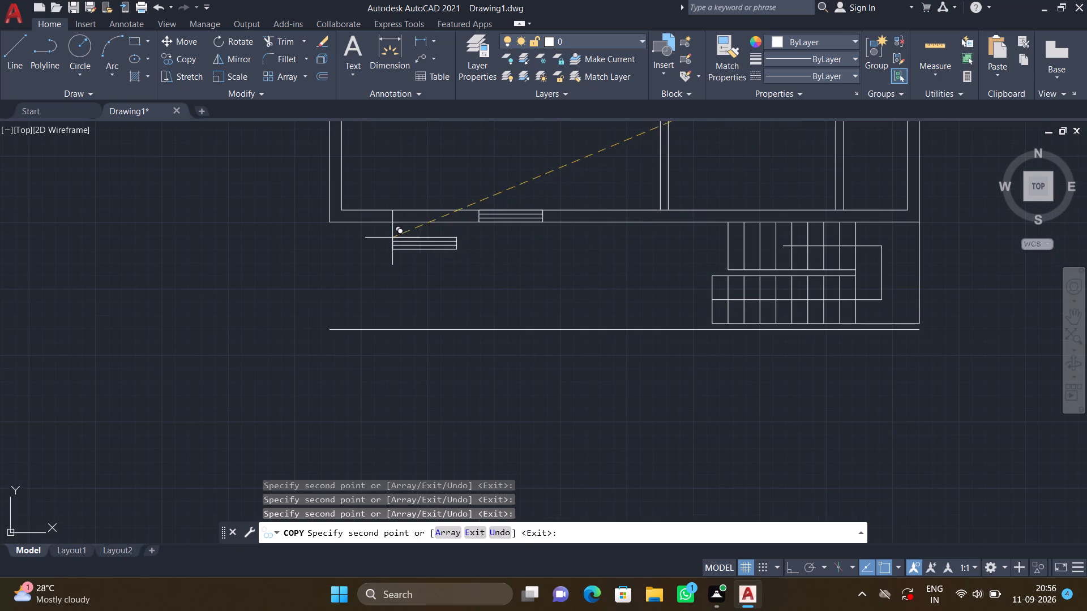
scroll(365, 230, up, 3)
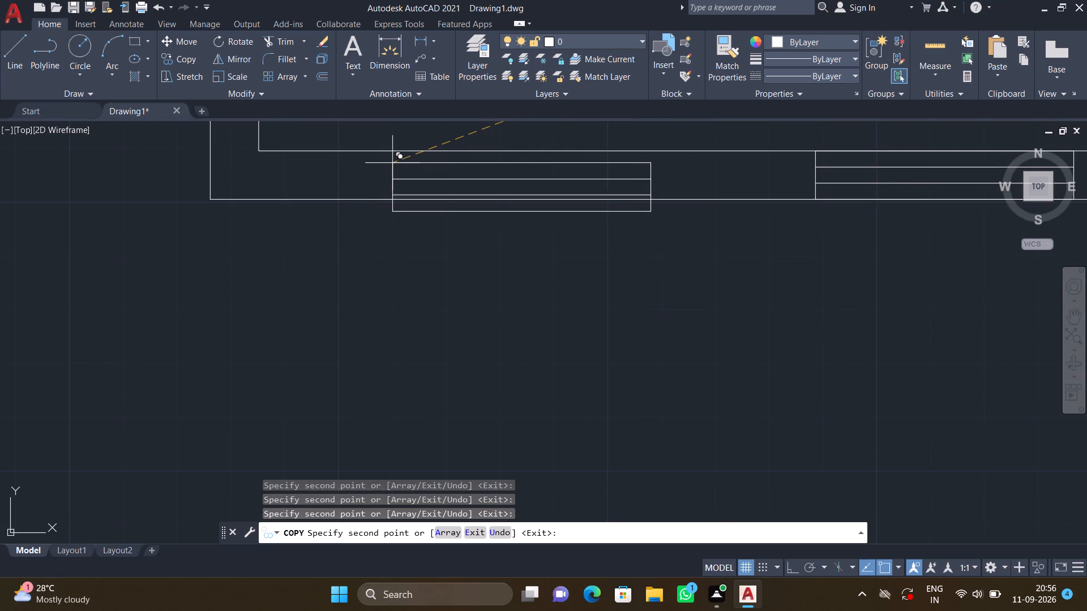
scroll(484, 276, down, 1)
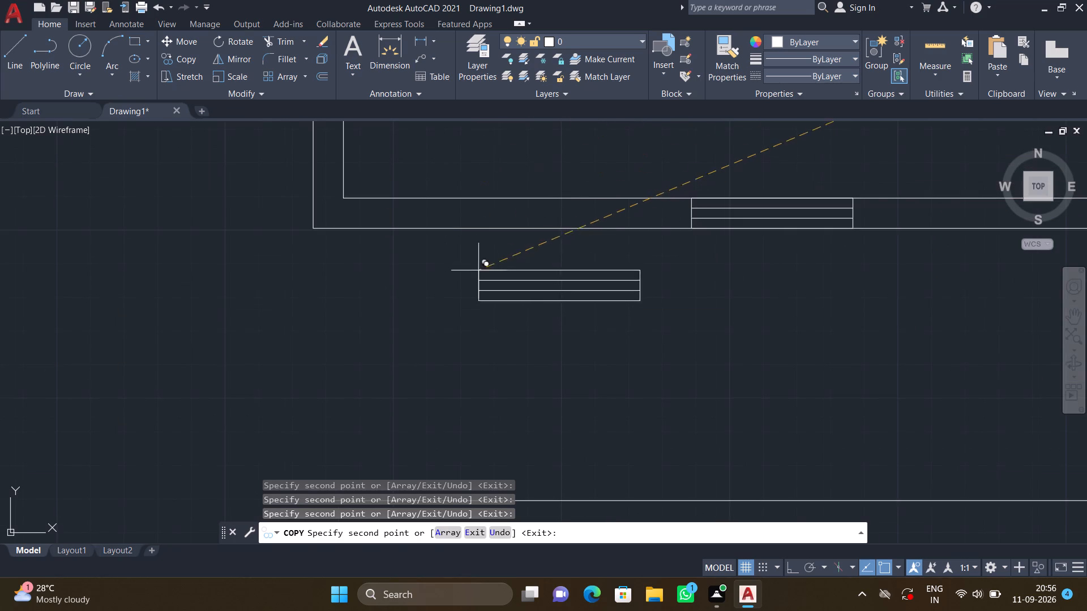
scroll(461, 236, up, 2)
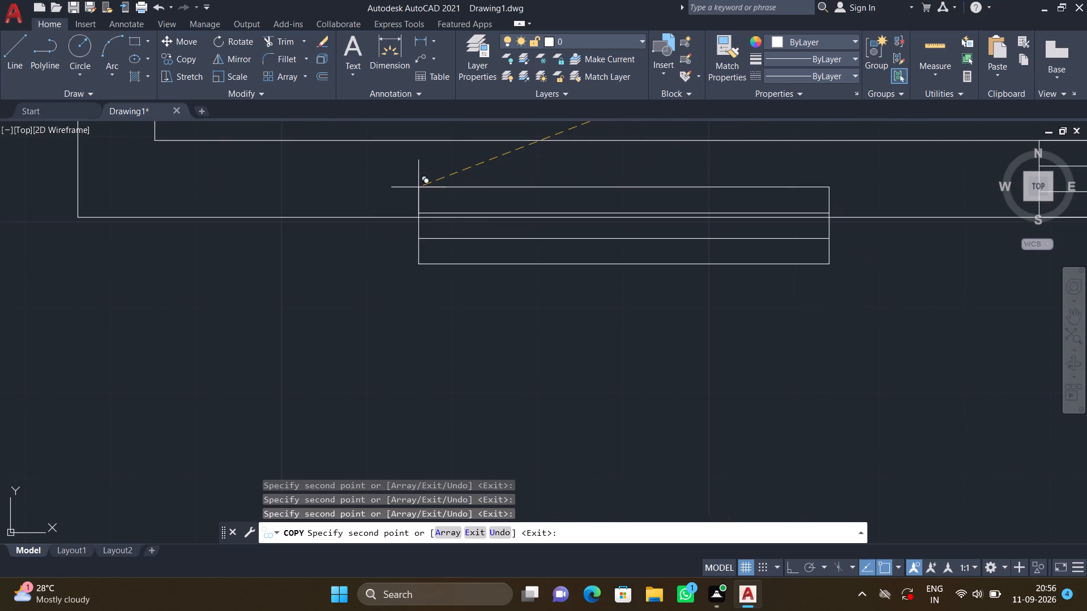
scroll(396, 165, up, 1)
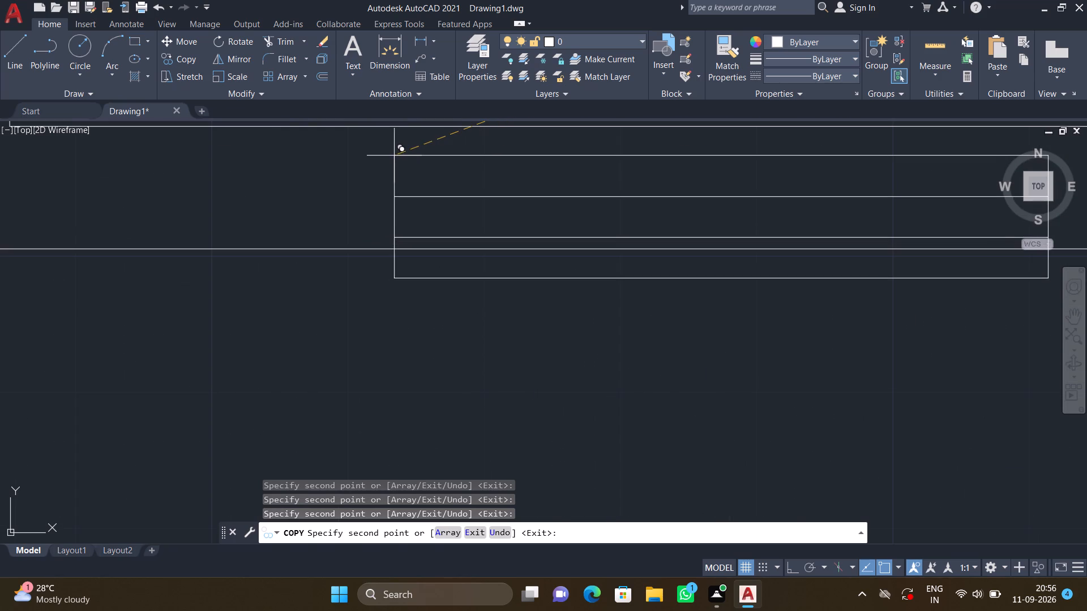
middle_drag(392, 153, 392, 211)
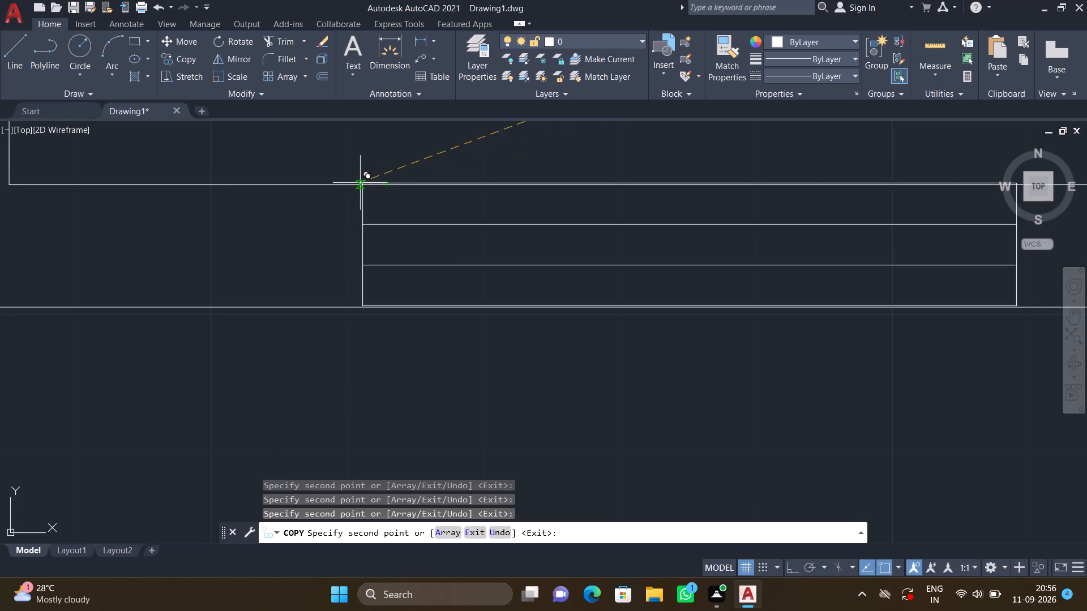
scroll(354, 190, up, 1)
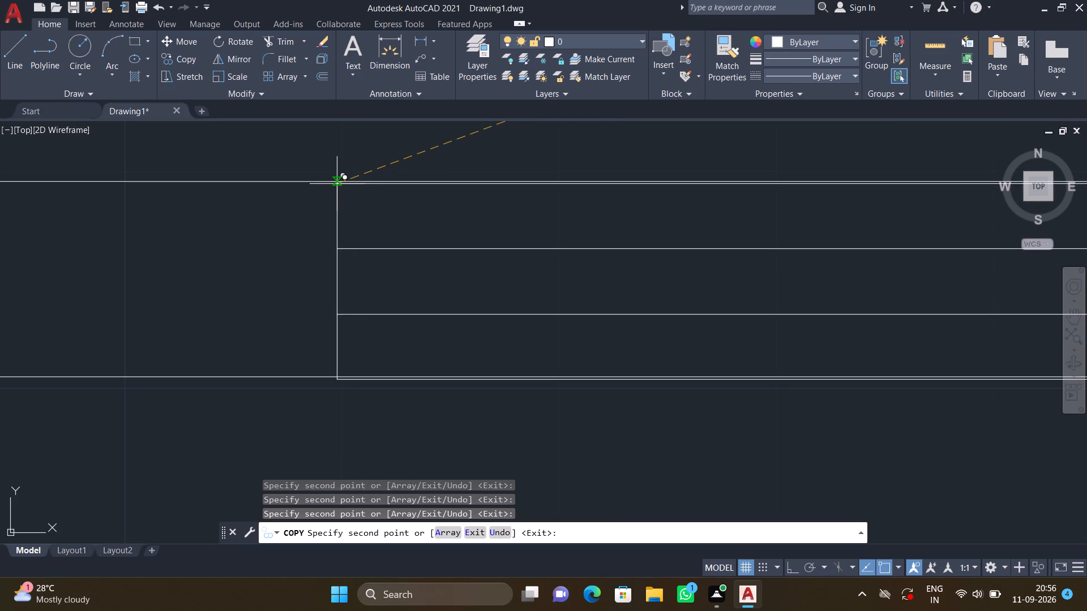
scroll(334, 182, up, 3)
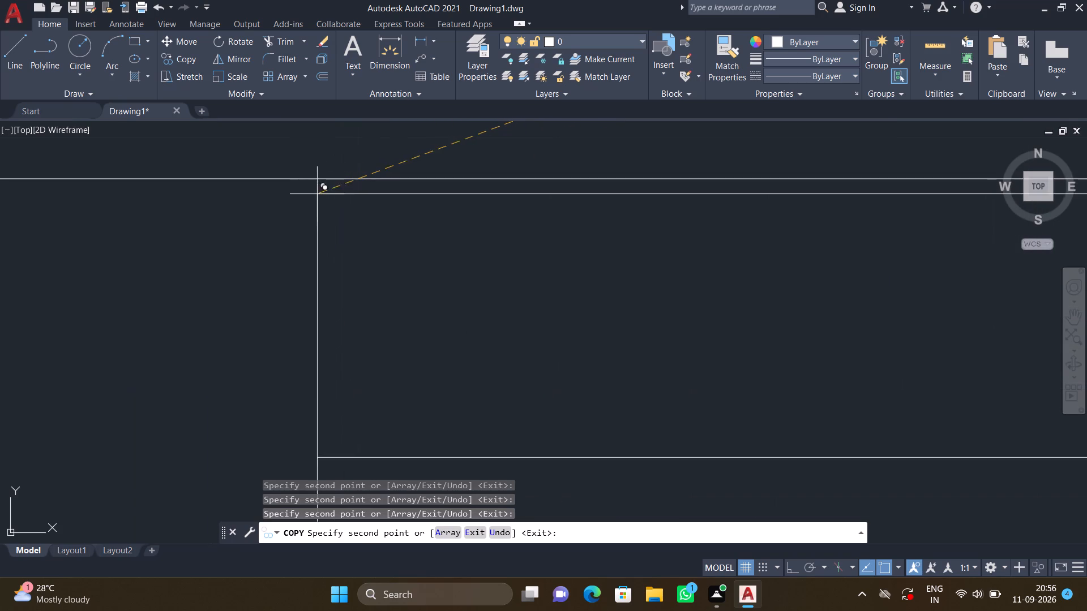
click(310, 179)
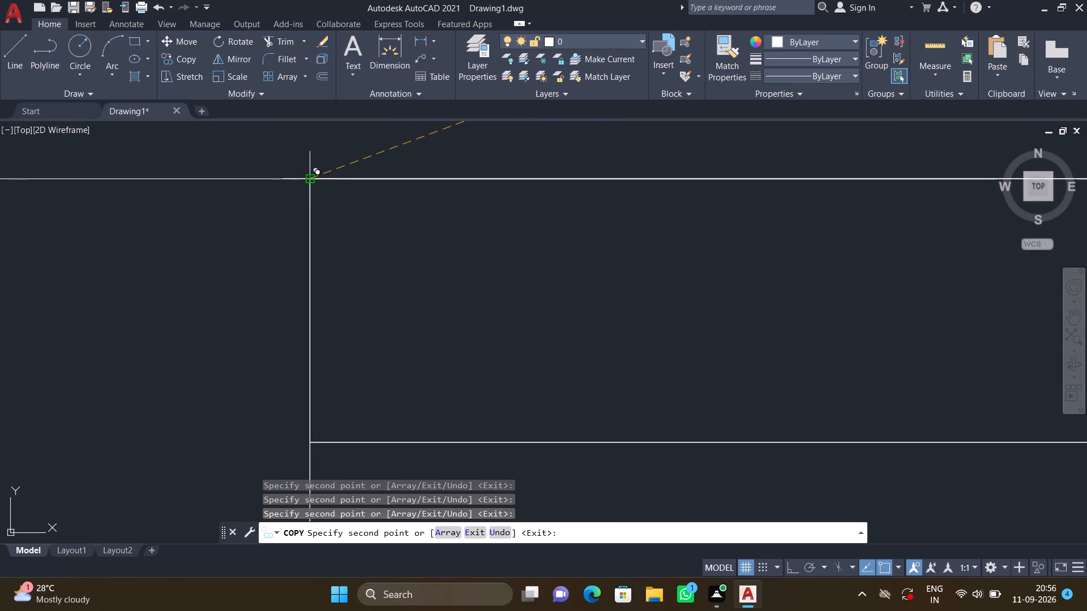
Place a copy of the 4' window symbol in the lower-middle room's bottom outer wall above the staircase, and finish copying.
scroll(309, 187, down, 7)
scroll(590, 348, down, 2)
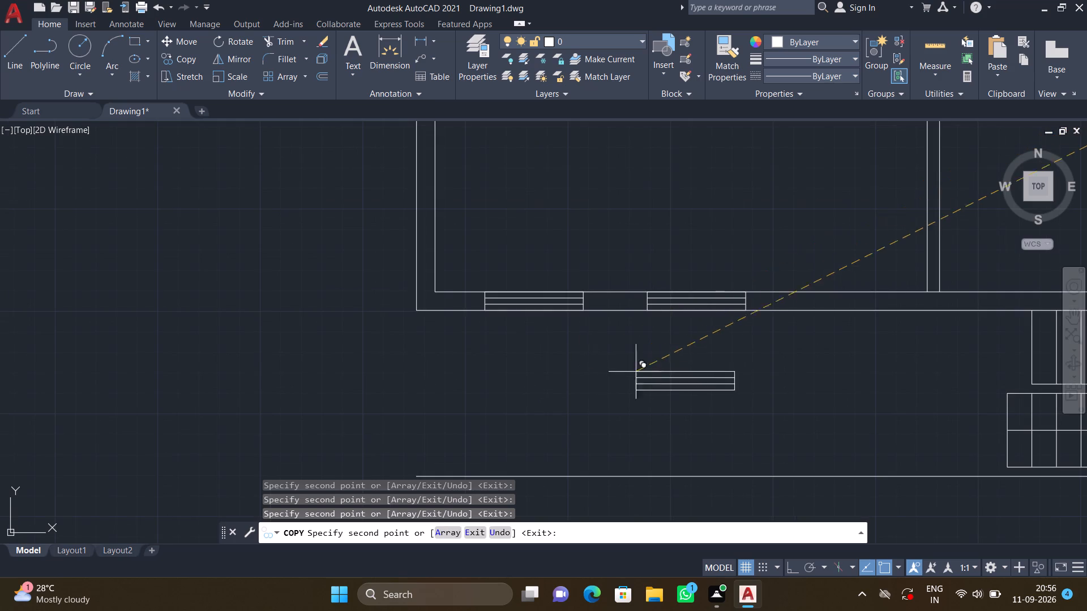
middle_drag(656, 371, 404, 429)
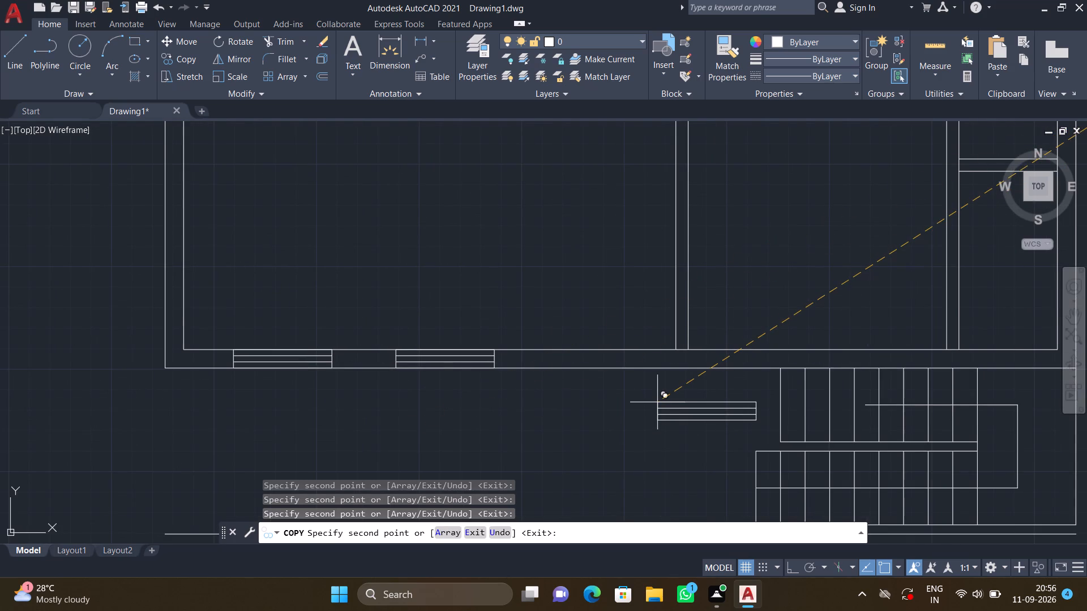
scroll(651, 399, down, 1)
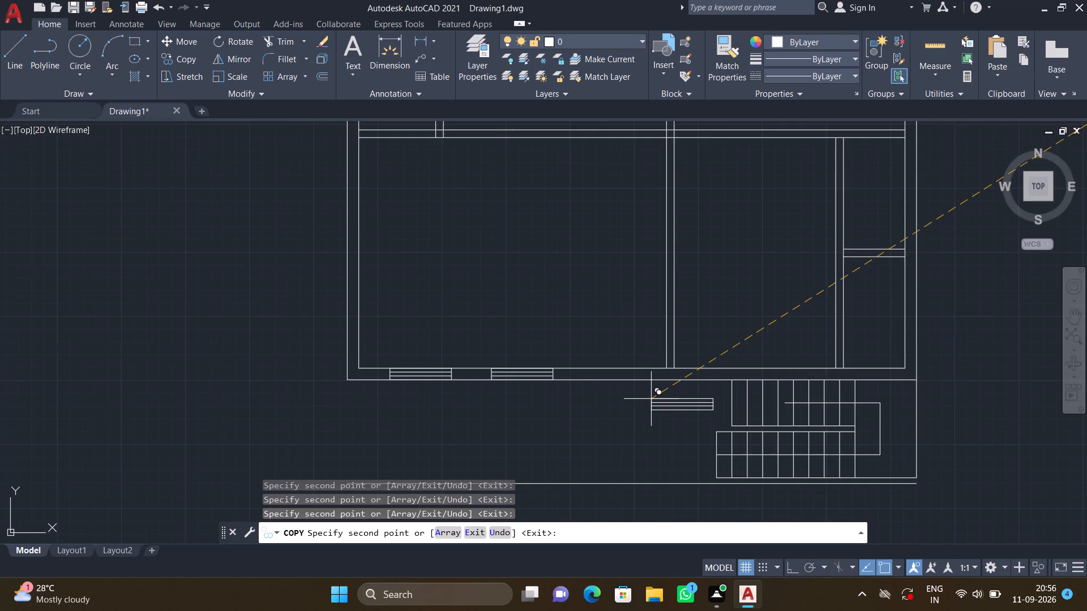
middle_drag(651, 398, 367, 340)
scroll(419, 310, up, 4)
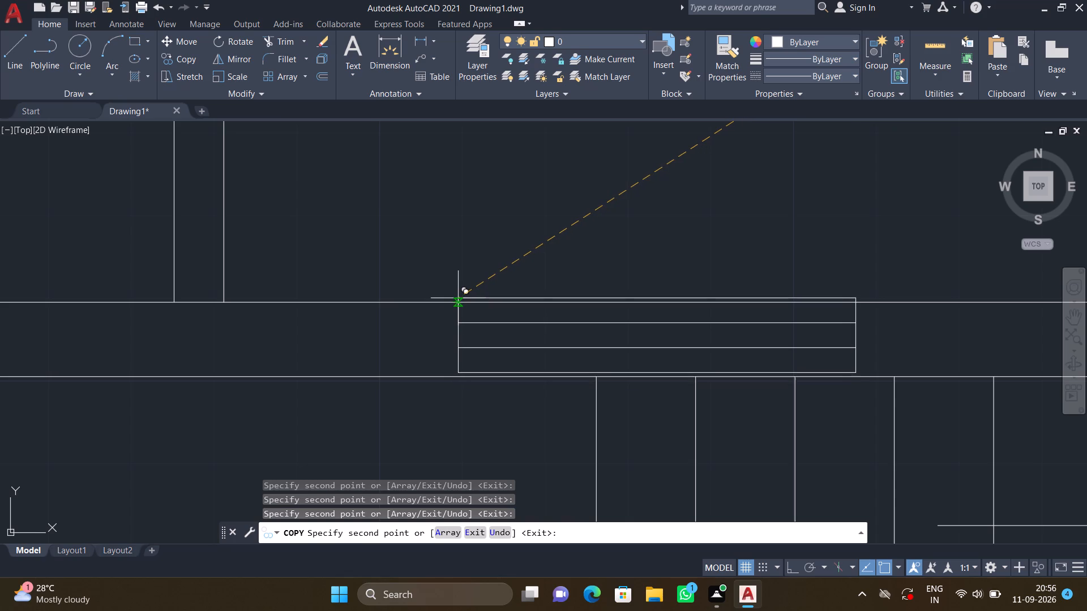
scroll(461, 298, down, 2)
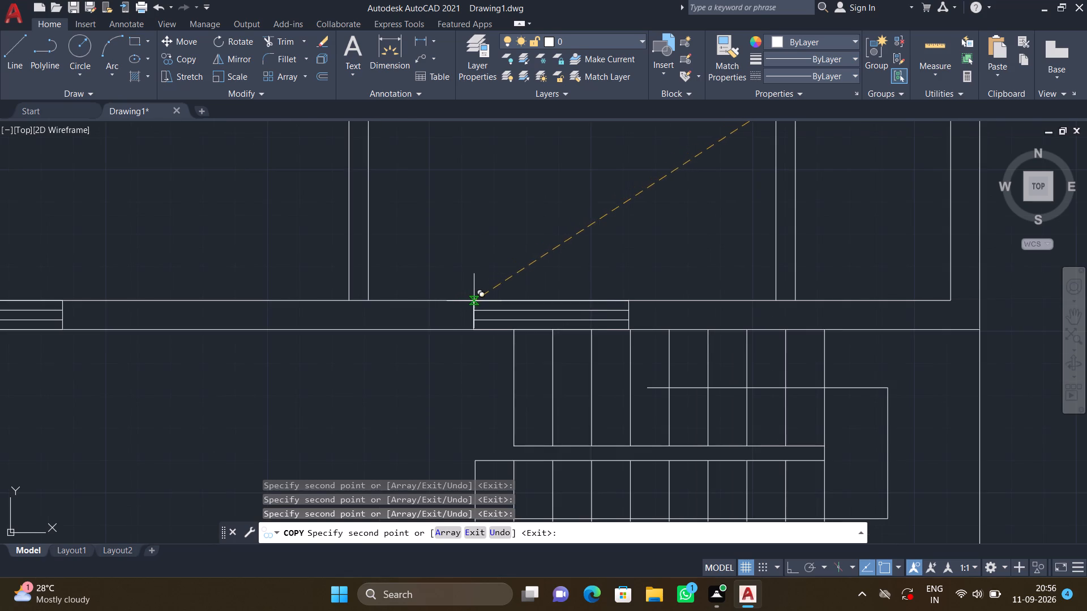
scroll(481, 300, up, 5)
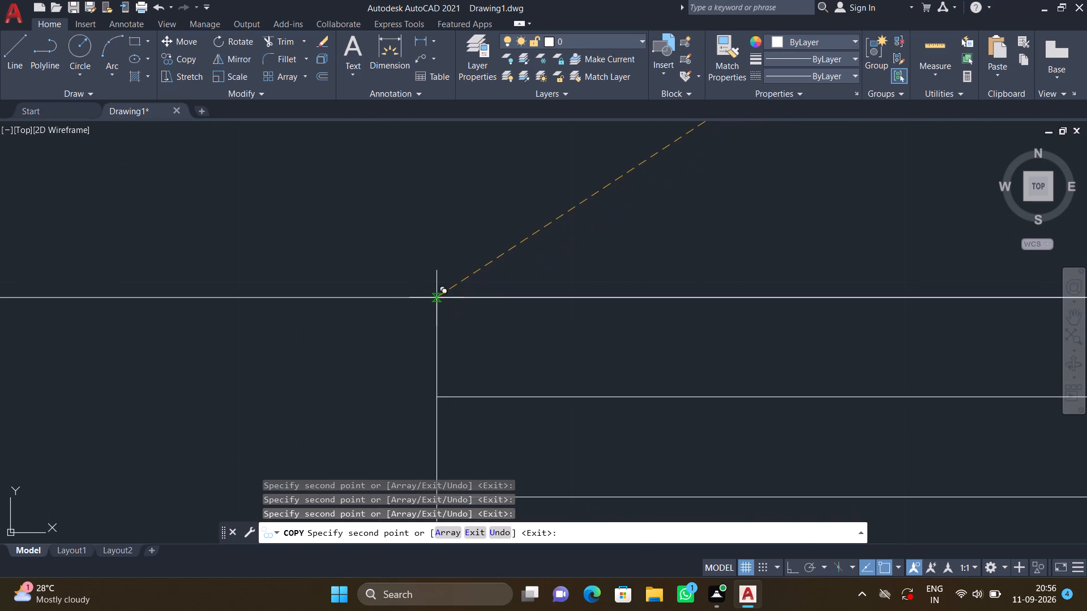
click(437, 296)
scroll(459, 270, down, 5)
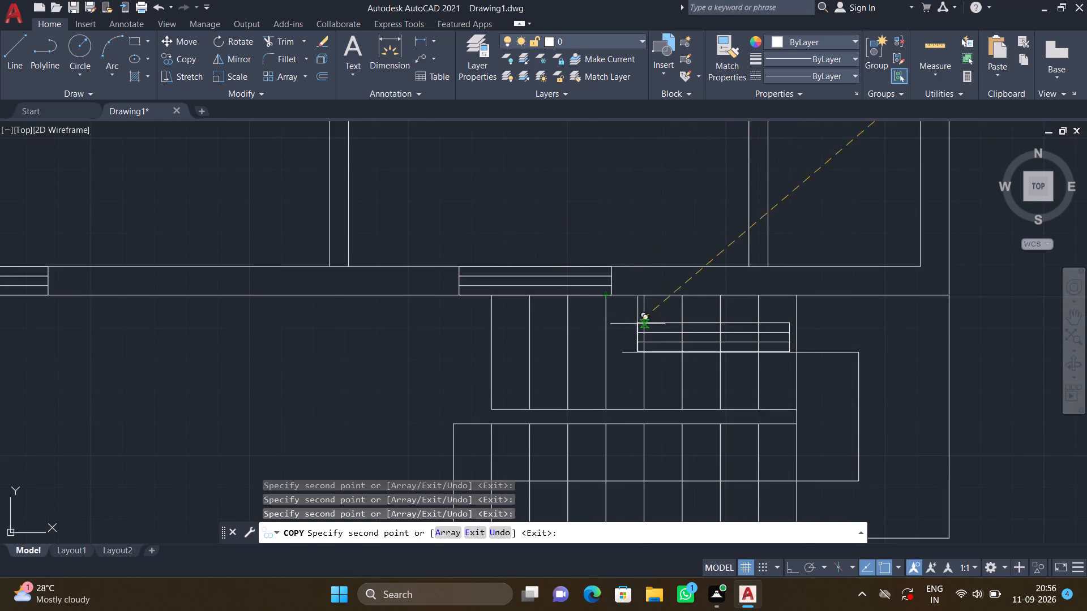
scroll(667, 320, down, 1)
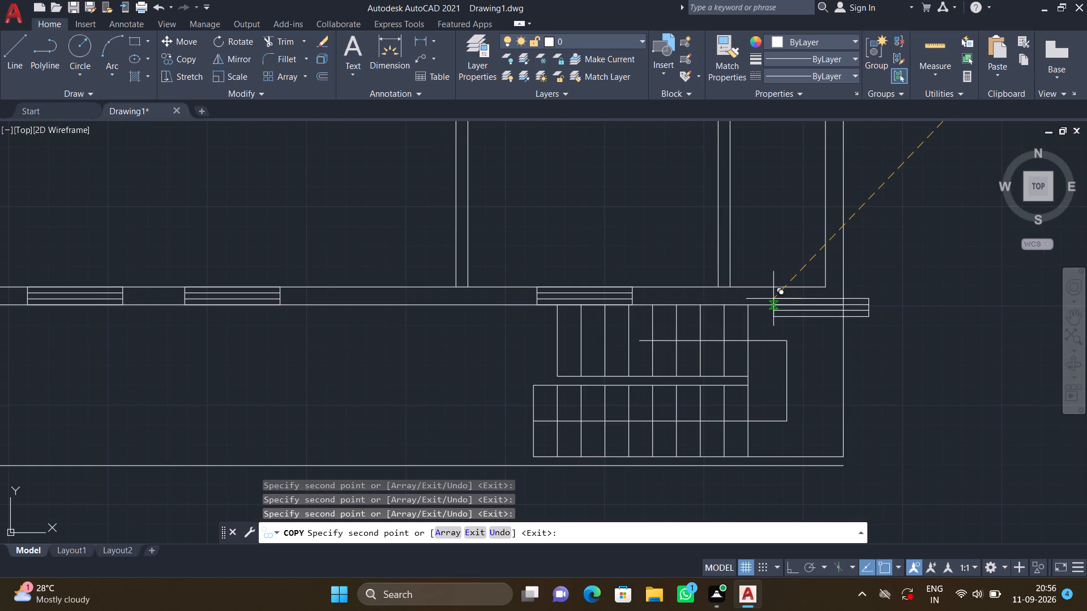
key(Return)
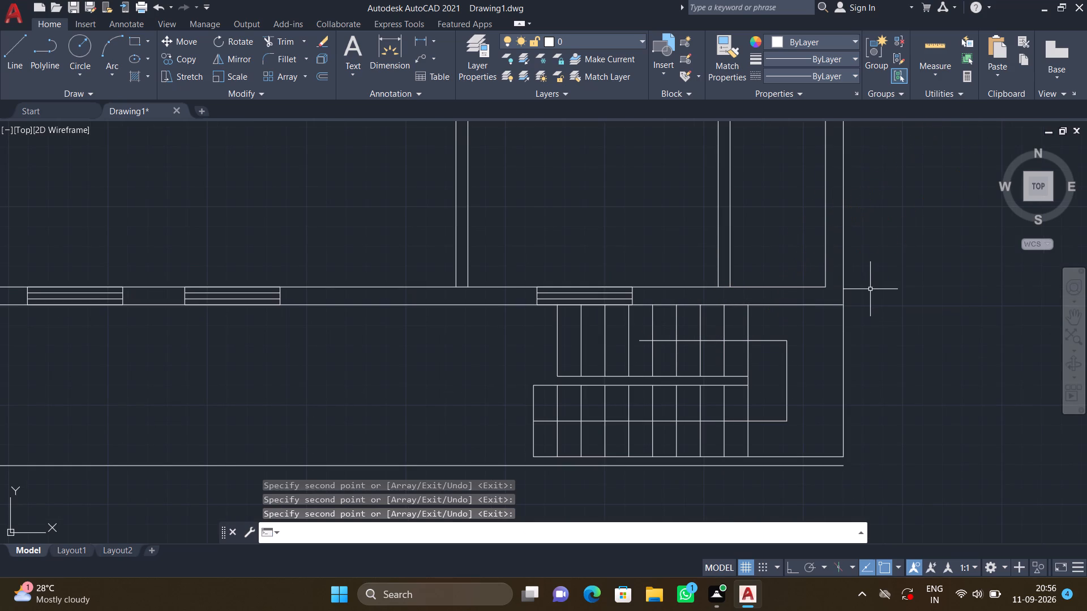
Delete all six lines of the 4' window symbol nearest the middle of the lower-left room's bottom outer wall.
scroll(184, 304, up, 3)
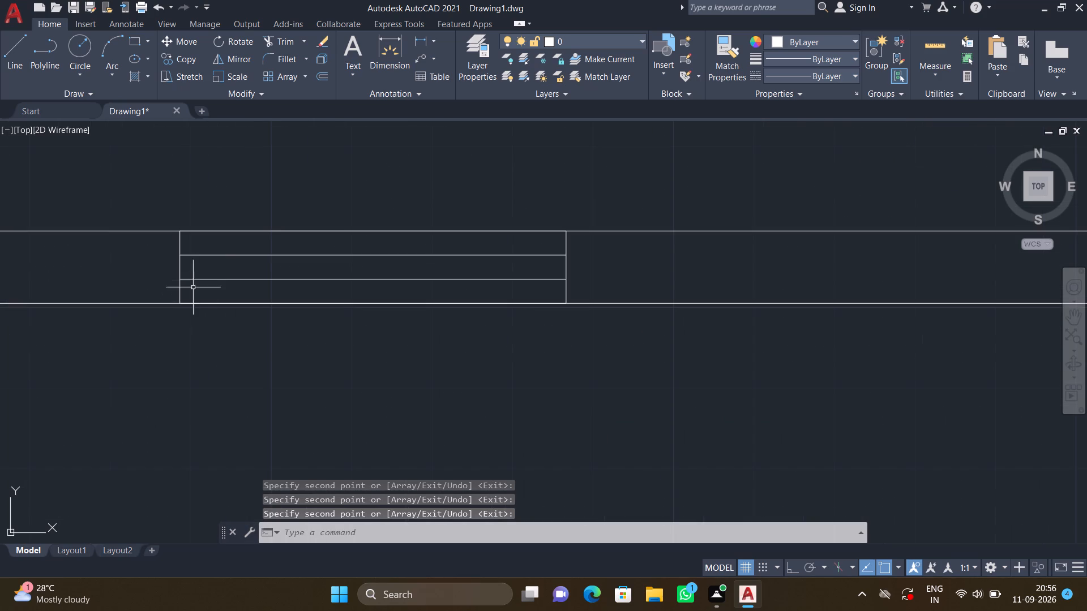
click(242, 230)
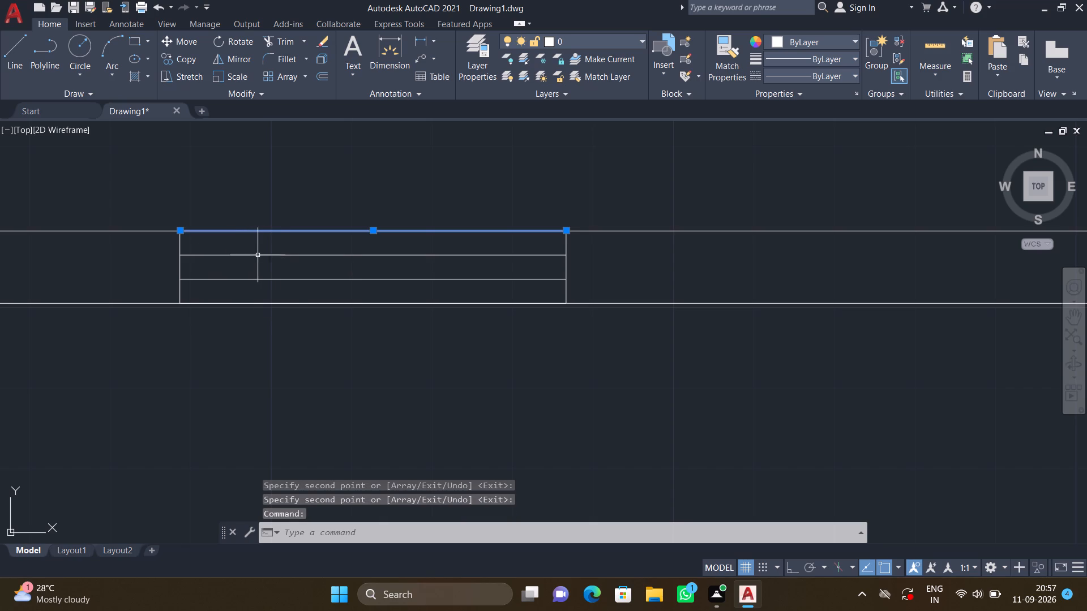
click(263, 253)
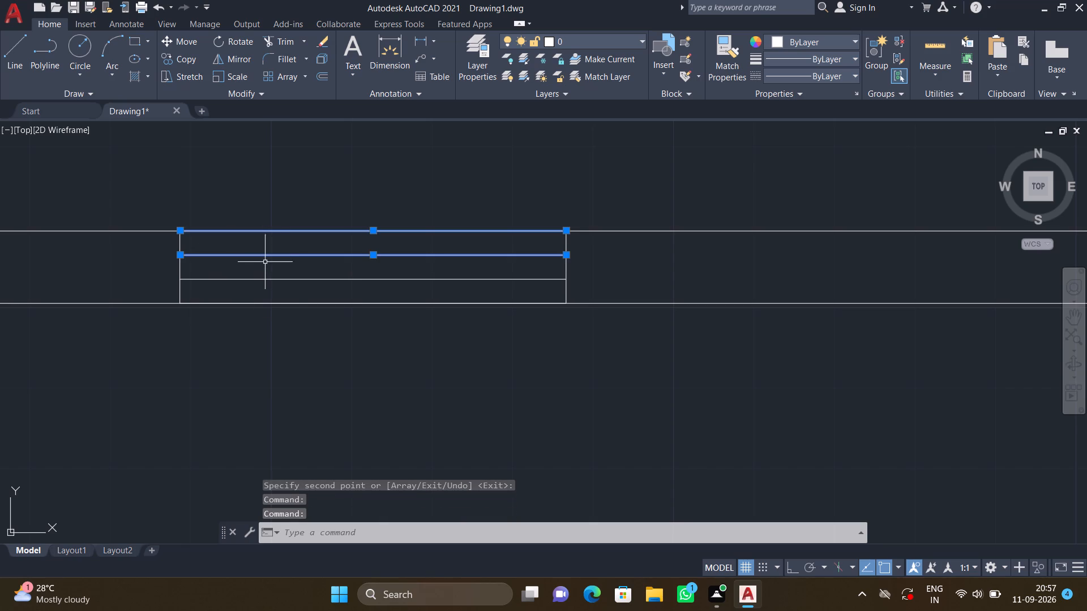
click(276, 279)
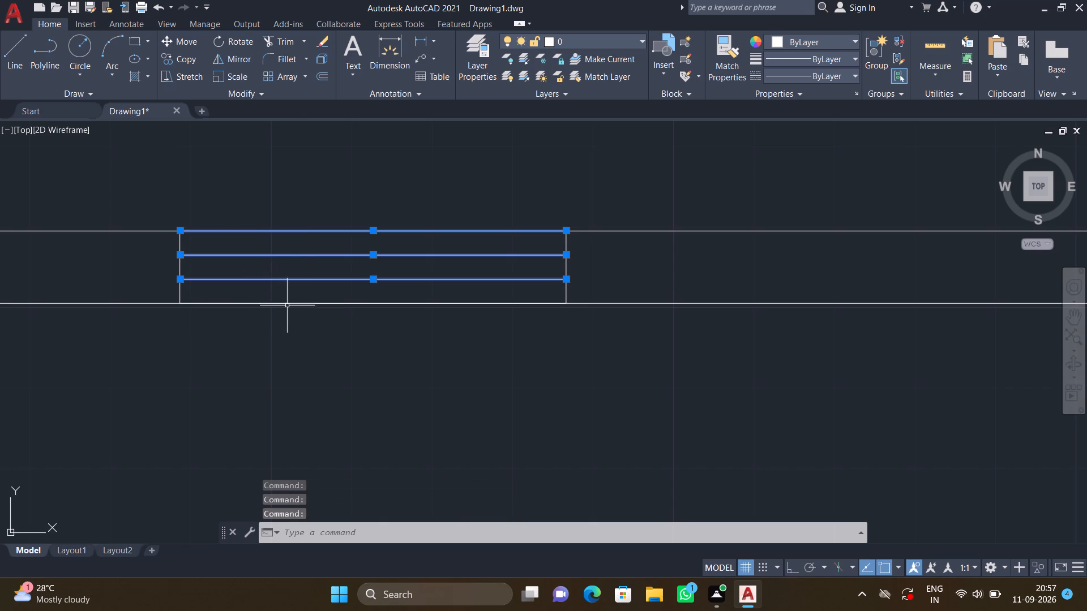
click(287, 305)
key(Escape)
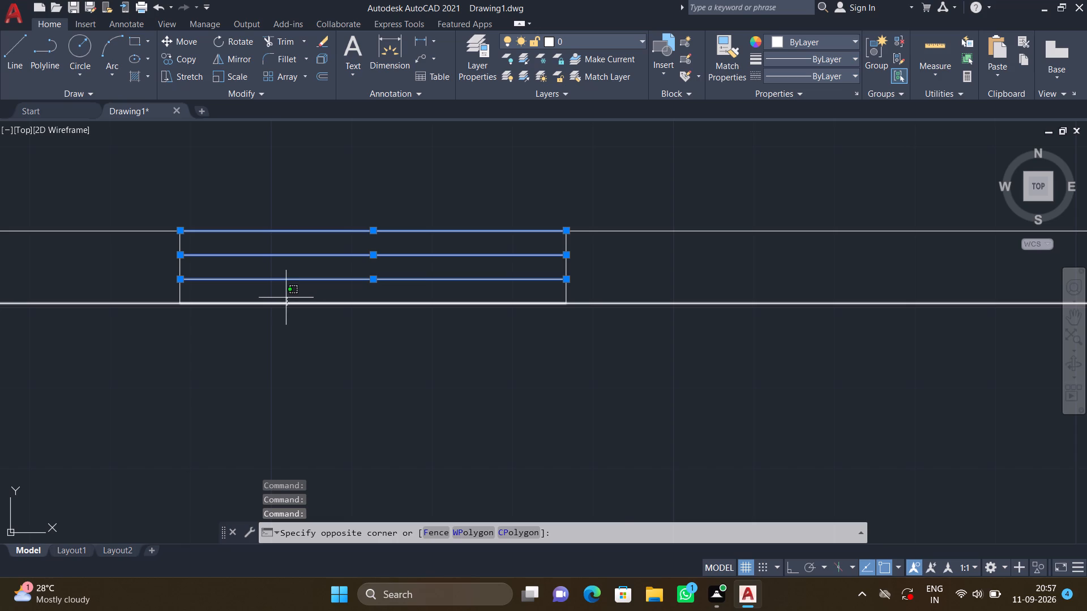
click(296, 303)
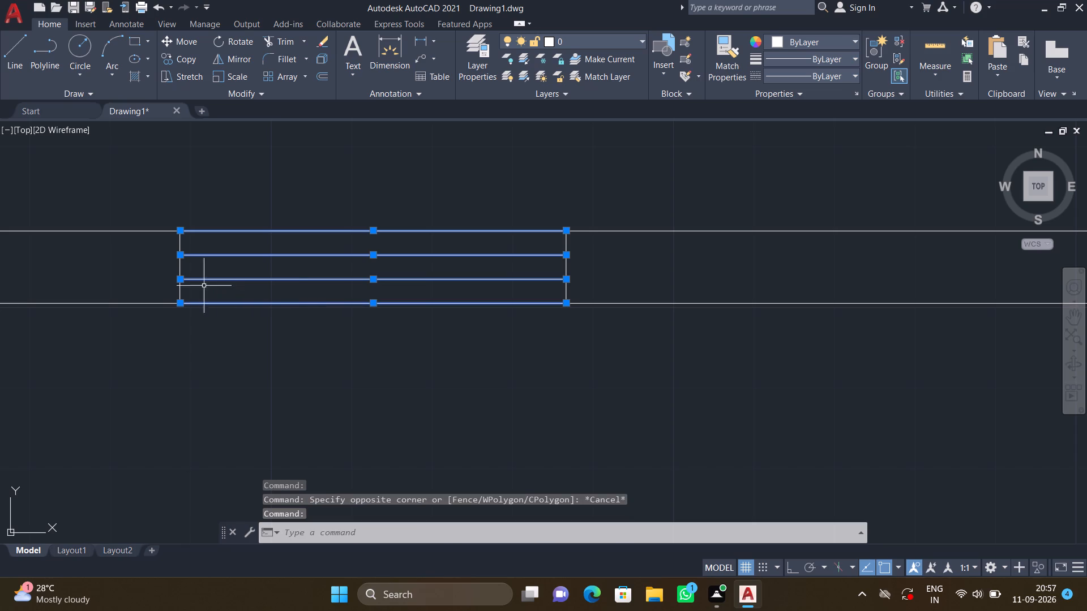
click(178, 267)
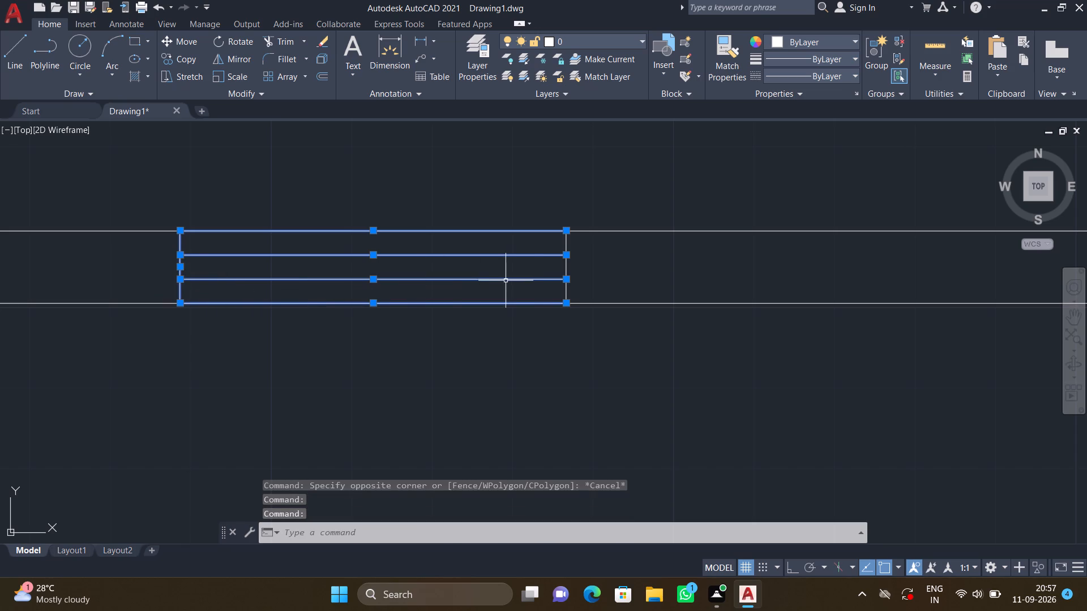
click(567, 262)
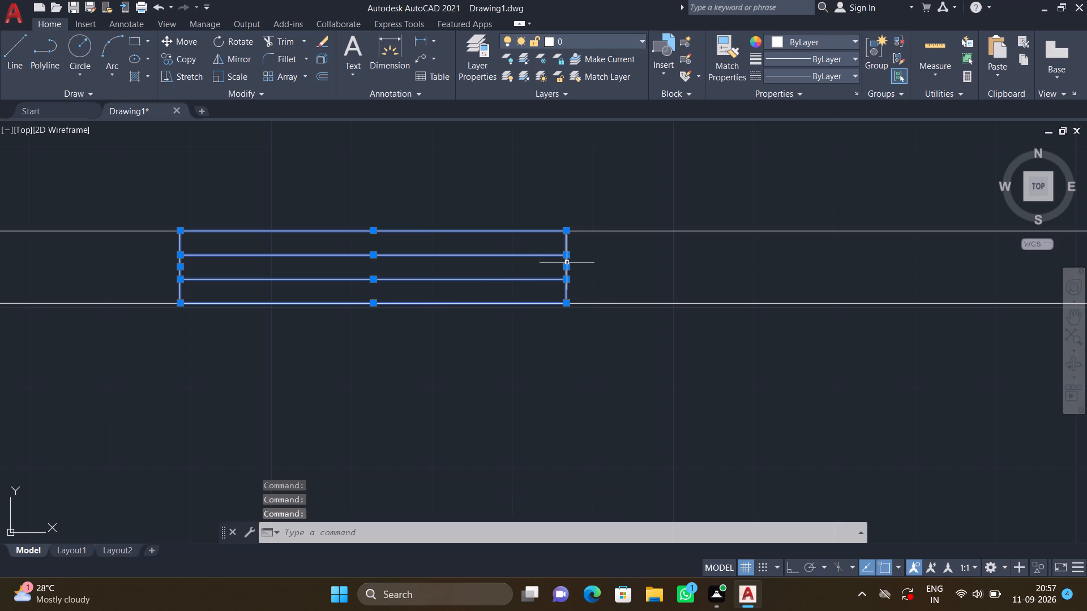
key(Delete)
Turn on Ortho mode and rotate the spare 4' window symbol that lies outside the plan.
scroll(557, 259, down, 4)
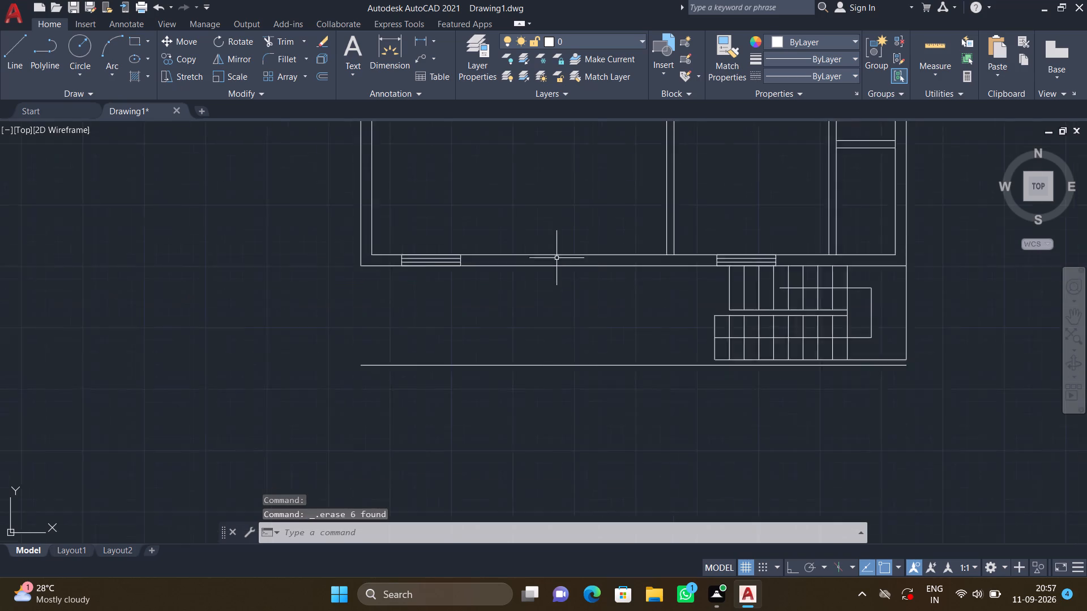
scroll(557, 258, down, 1)
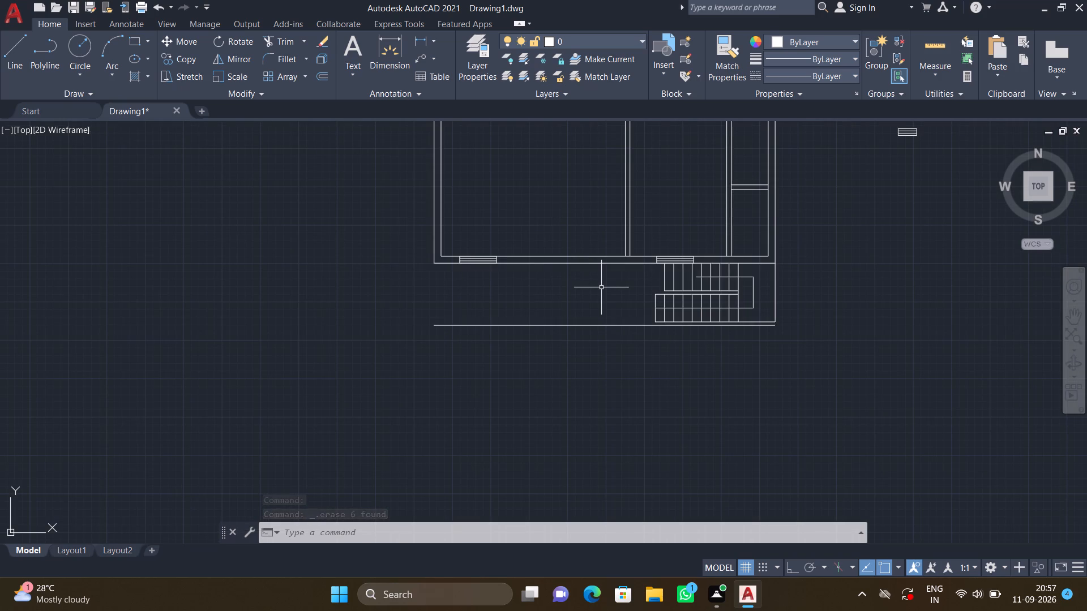
scroll(648, 263, down, 2)
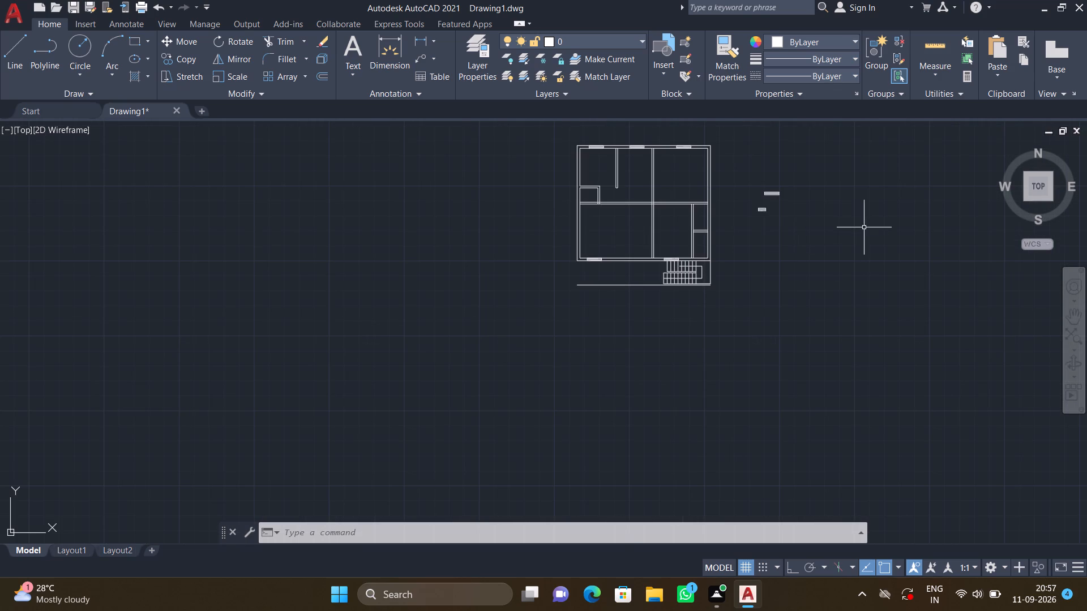
middle_drag(791, 242, 712, 311)
middle_click(712, 311)
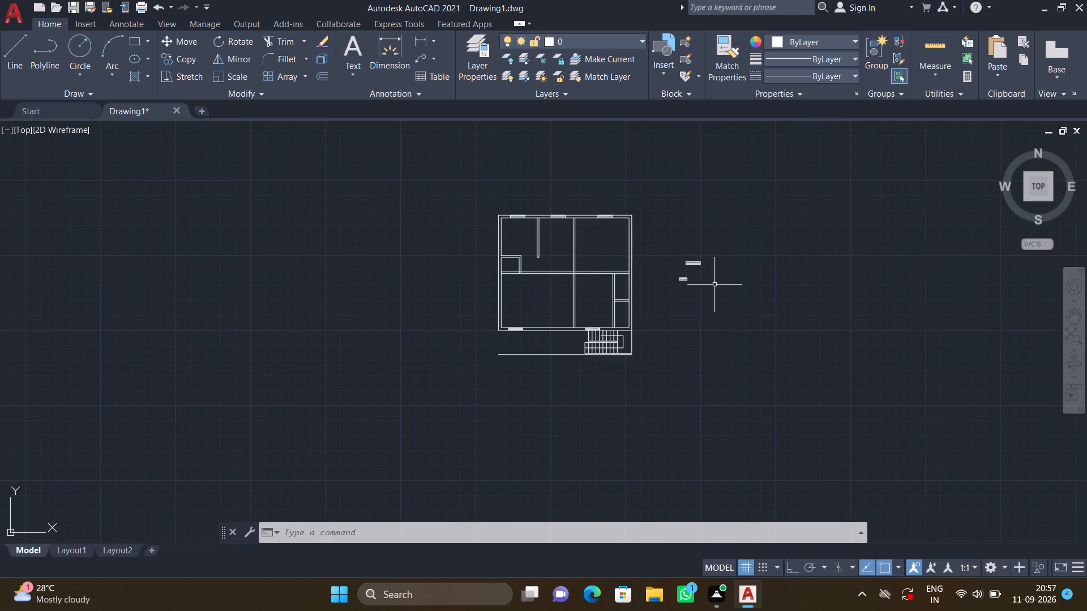
scroll(714, 283, up, 2)
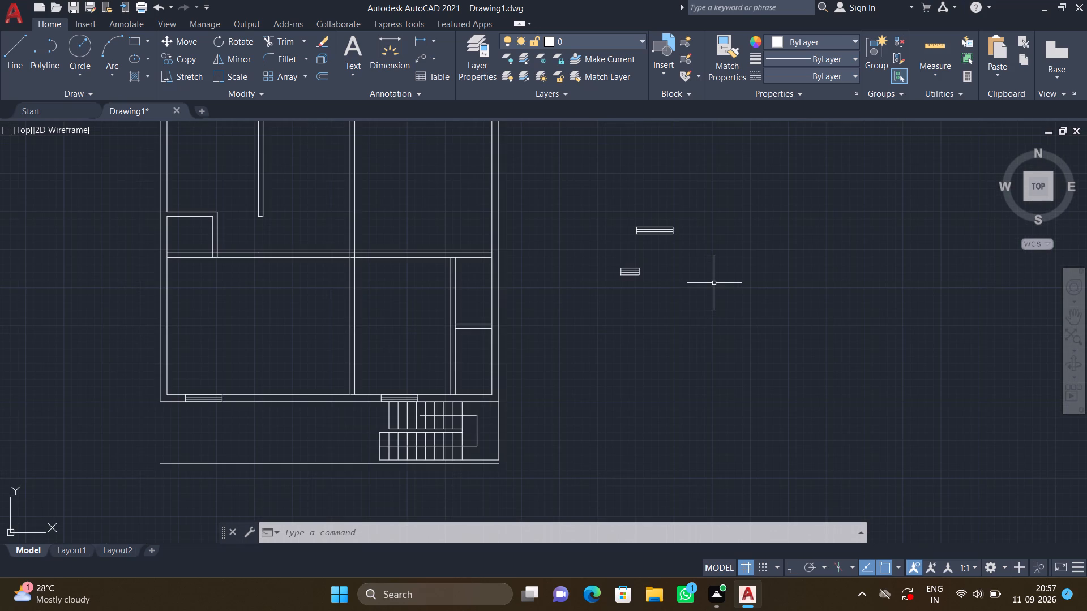
key(F8)
text(RO)
key(Return)
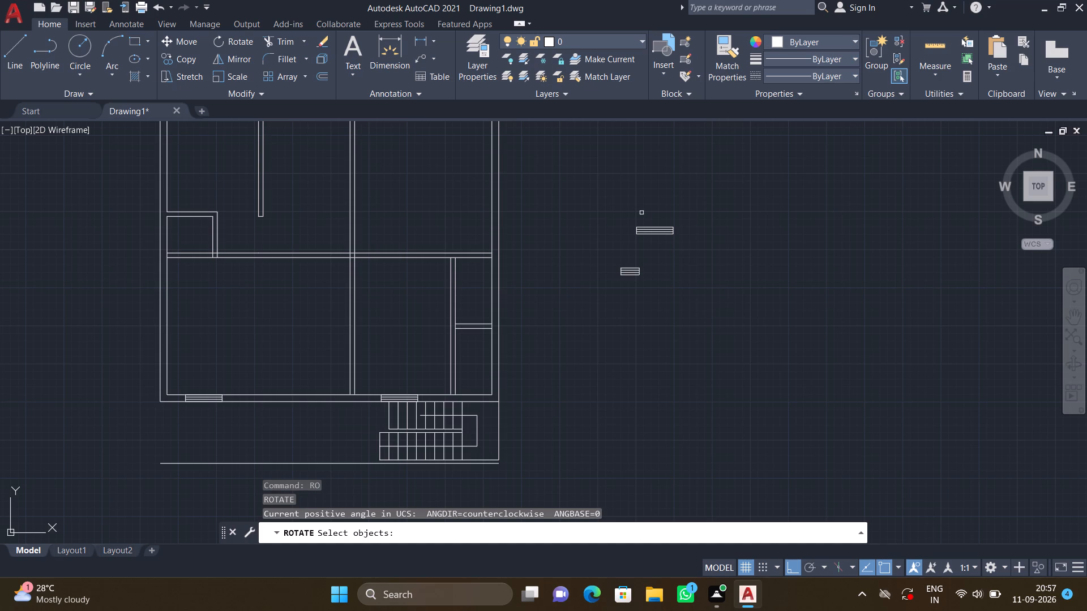
click(693, 256)
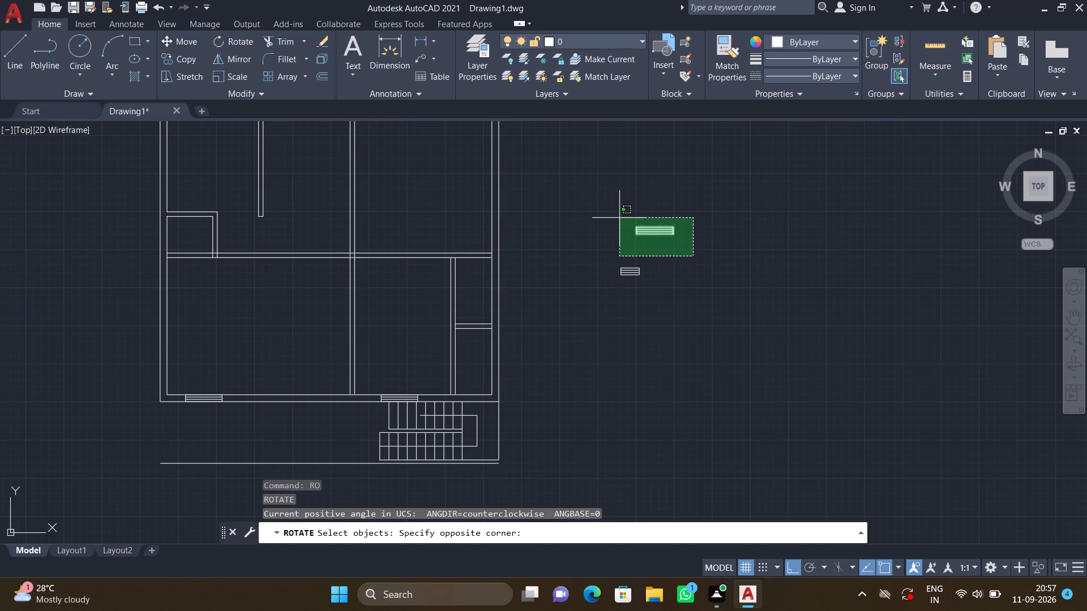
Rotate the six lines of the spare 4' window symbol 90 degrees about its upper-left corner so it stands vertical.
click(619, 217)
key(Return)
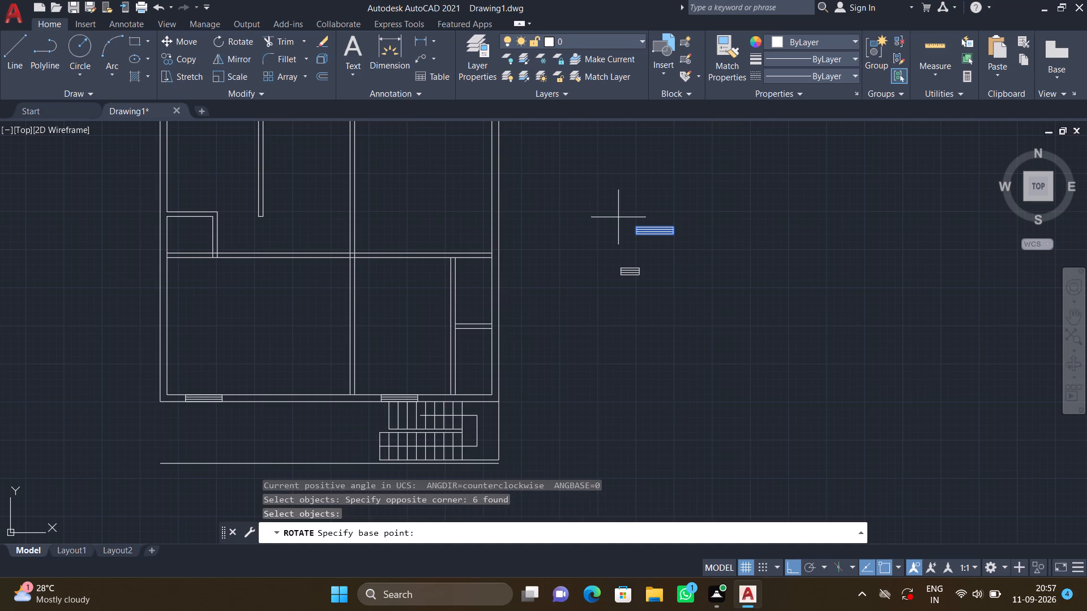
click(639, 226)
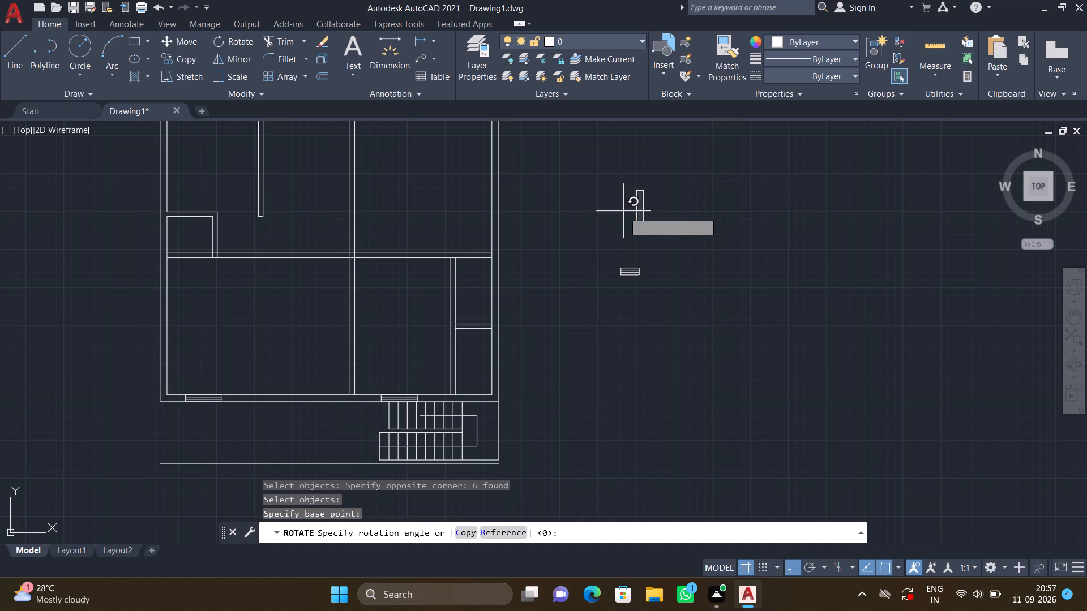
click(623, 208)
Rotate the spare 2' window symbol outside the plan 90 degrees about its upper-left corner so it stands vertical.
key(r)
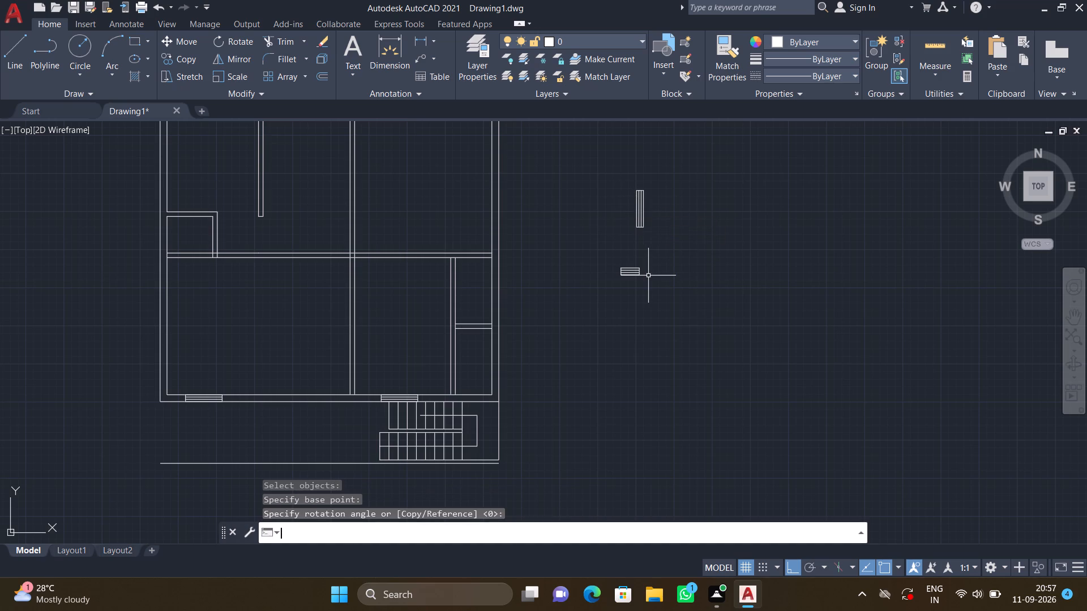
key(o)
key(Return)
click(654, 295)
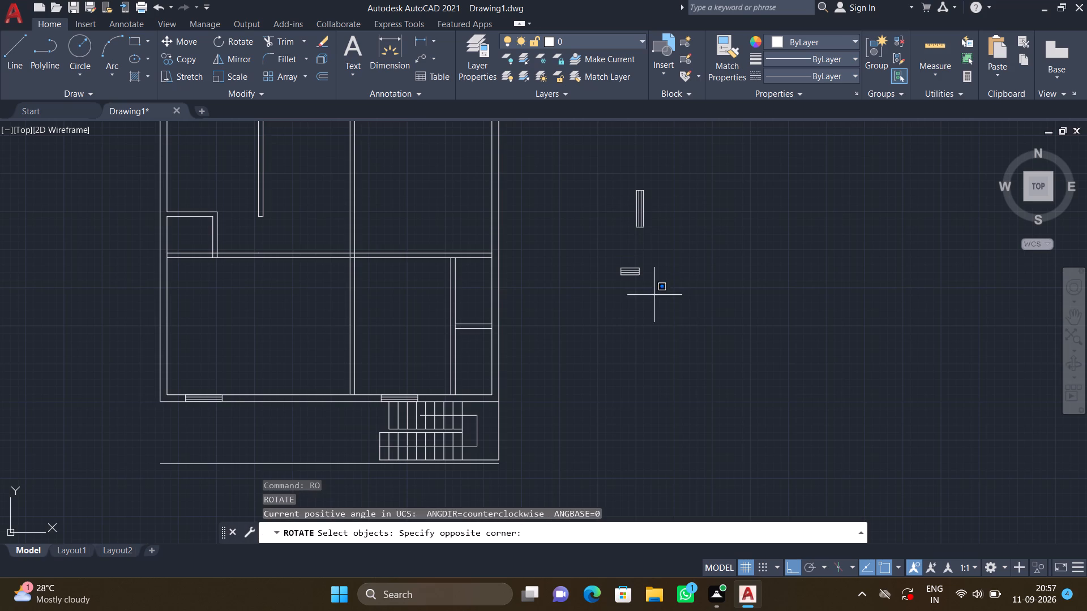
click(603, 254)
key(Return)
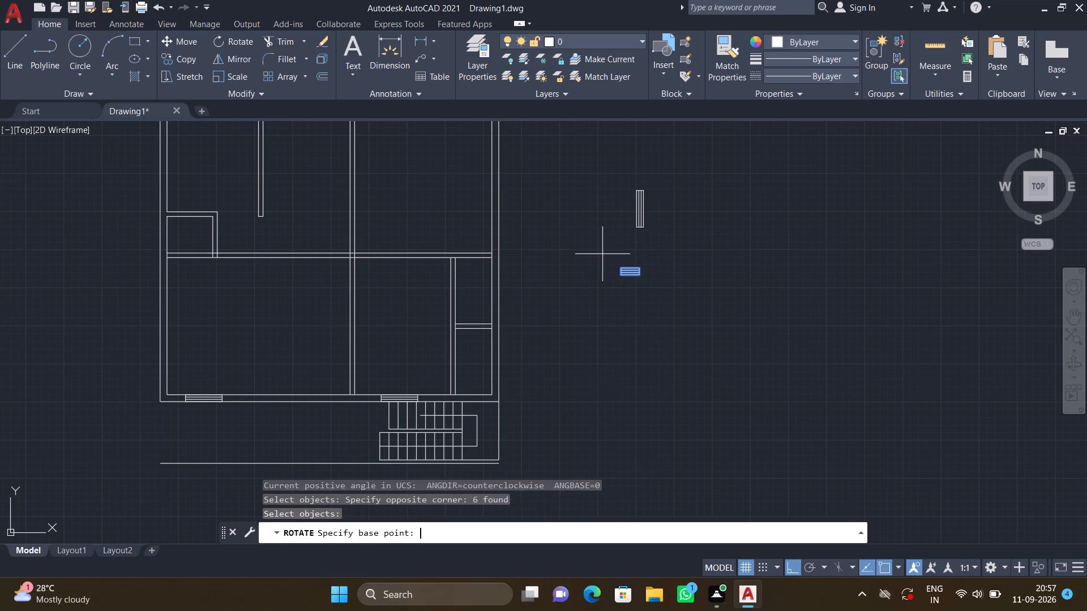
scroll(624, 277, up, 3)
click(600, 241)
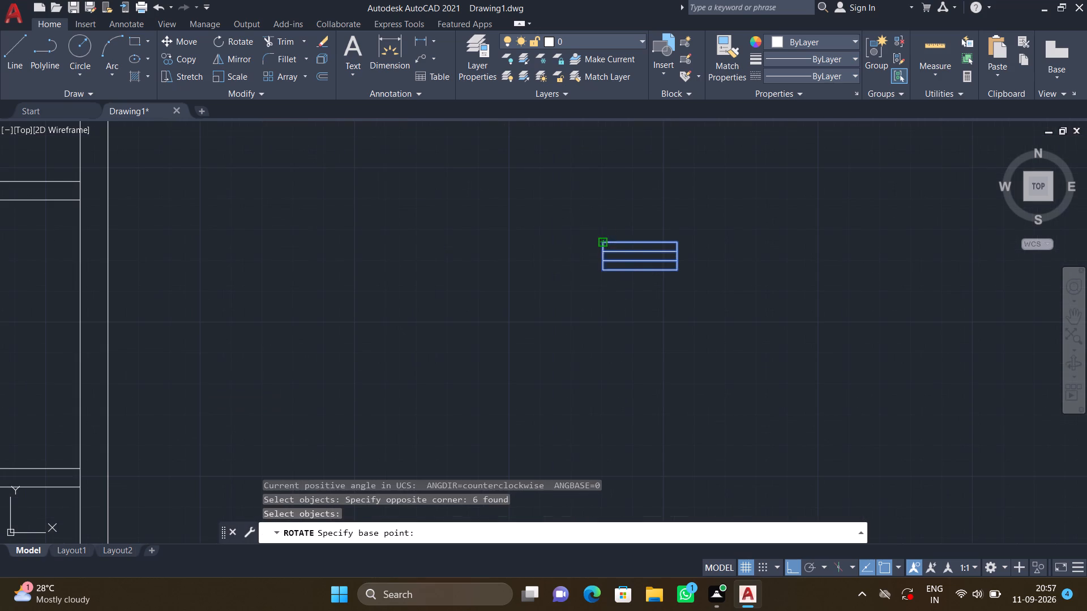
click(623, 213)
With Ortho mode off, copy the vertical 4' window symbol from its upper-left corner into the lower-left room's left outer wall.
scroll(627, 261, down, 1)
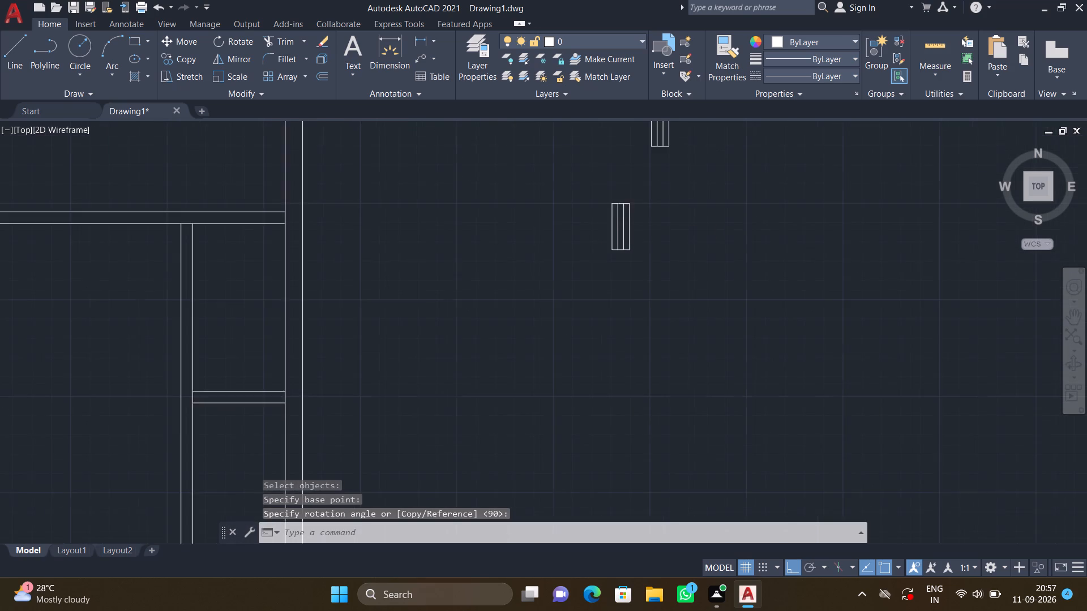
scroll(627, 261, down, 1)
scroll(618, 311, down, 1)
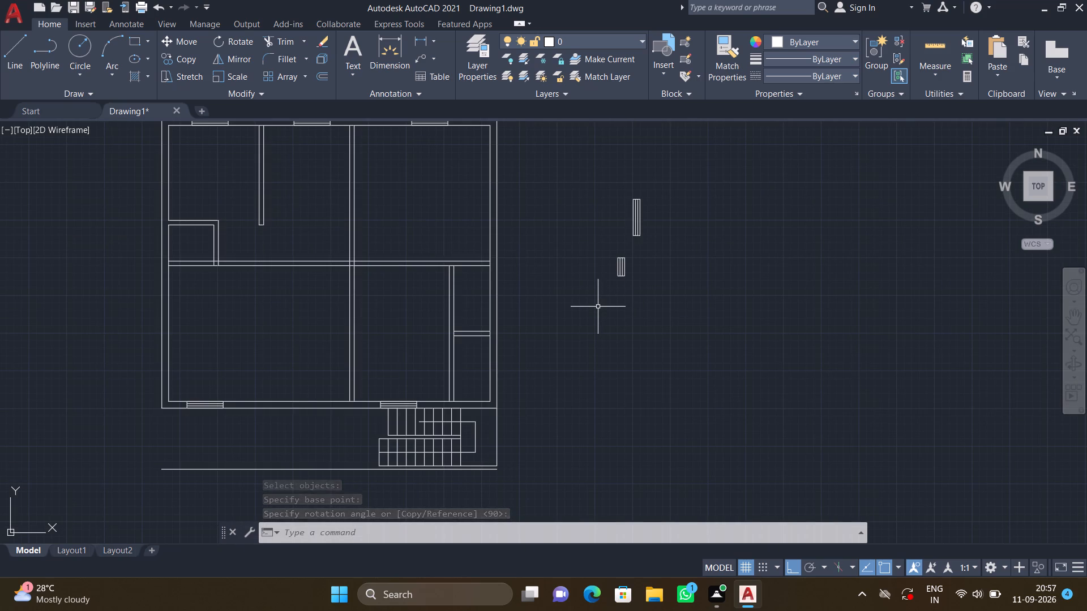
text(CO)
key(Return)
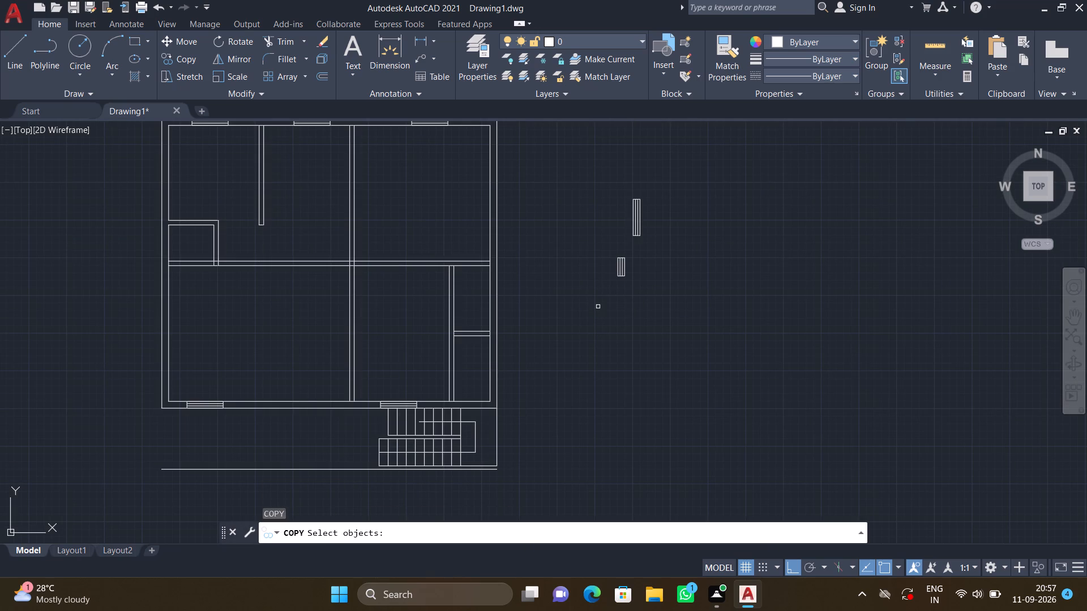
key(F8)
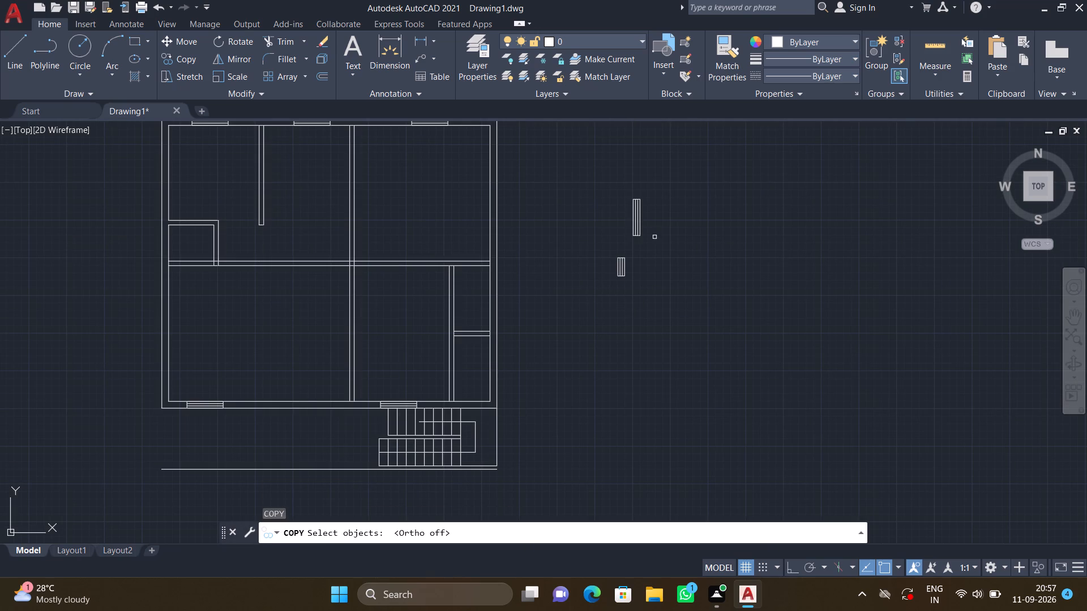
click(654, 242)
click(613, 183)
key(Return)
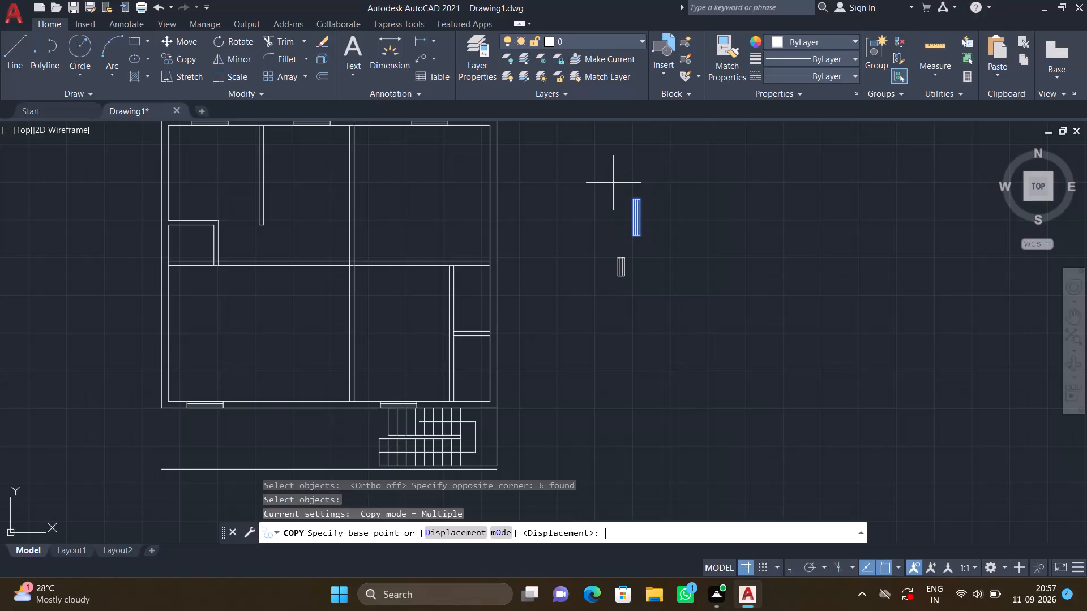
click(634, 197)
scroll(431, 180, down, 1)
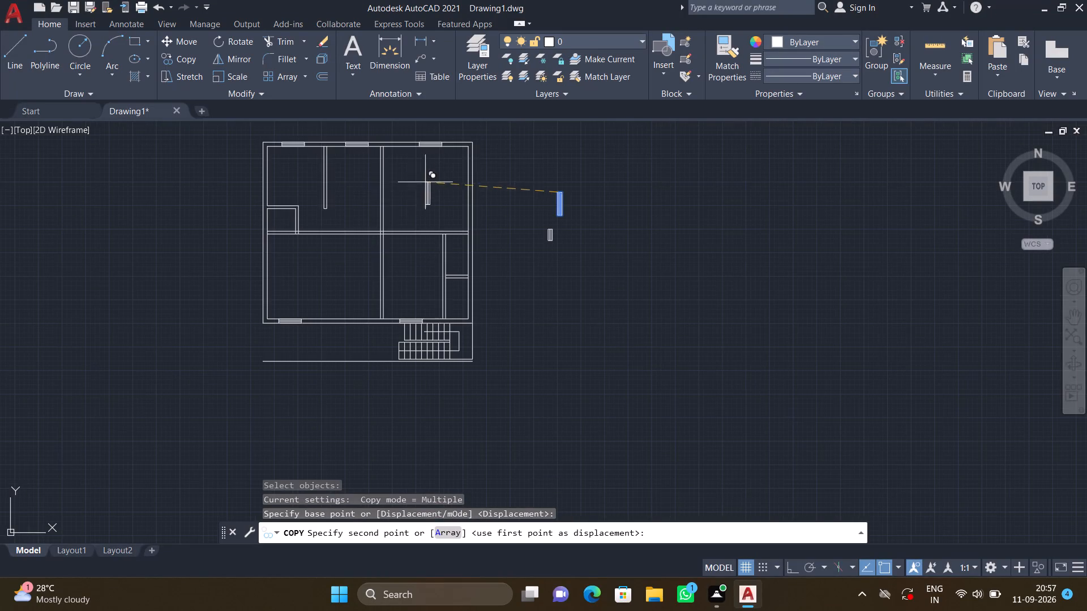
middle_drag(290, 164, 419, 245)
scroll(388, 236, up, 3)
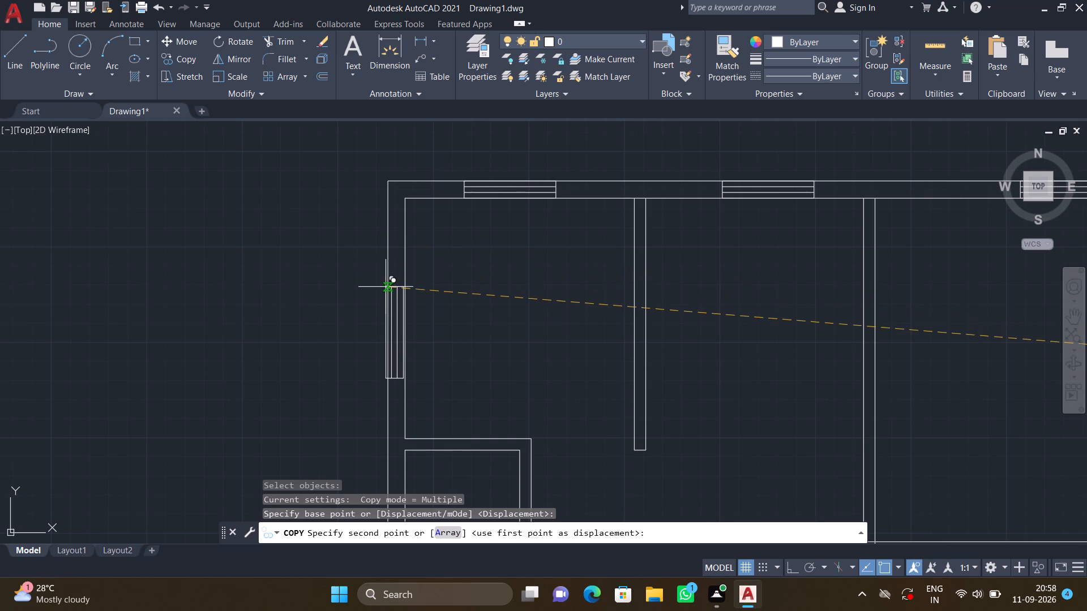
scroll(387, 287, down, 2)
middle_drag(390, 369, 413, 282)
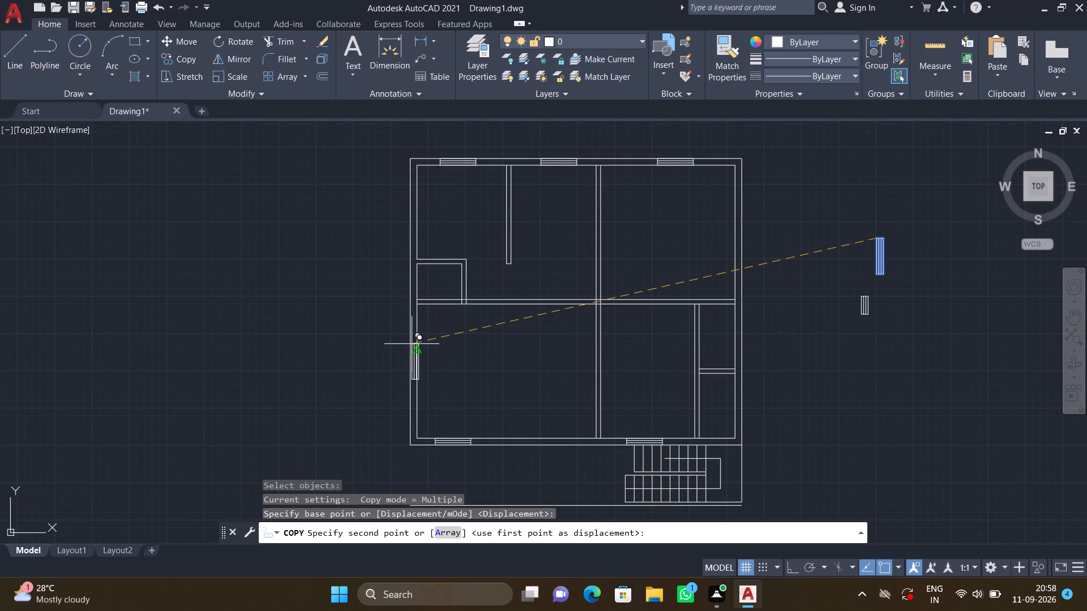
scroll(412, 345, up, 6)
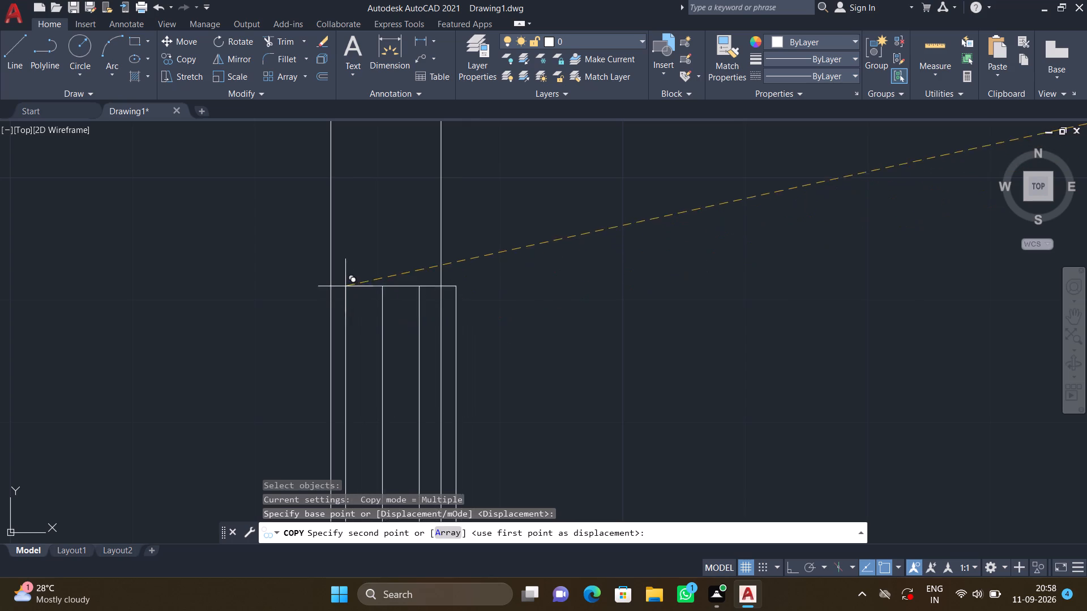
scroll(344, 284, up, 2)
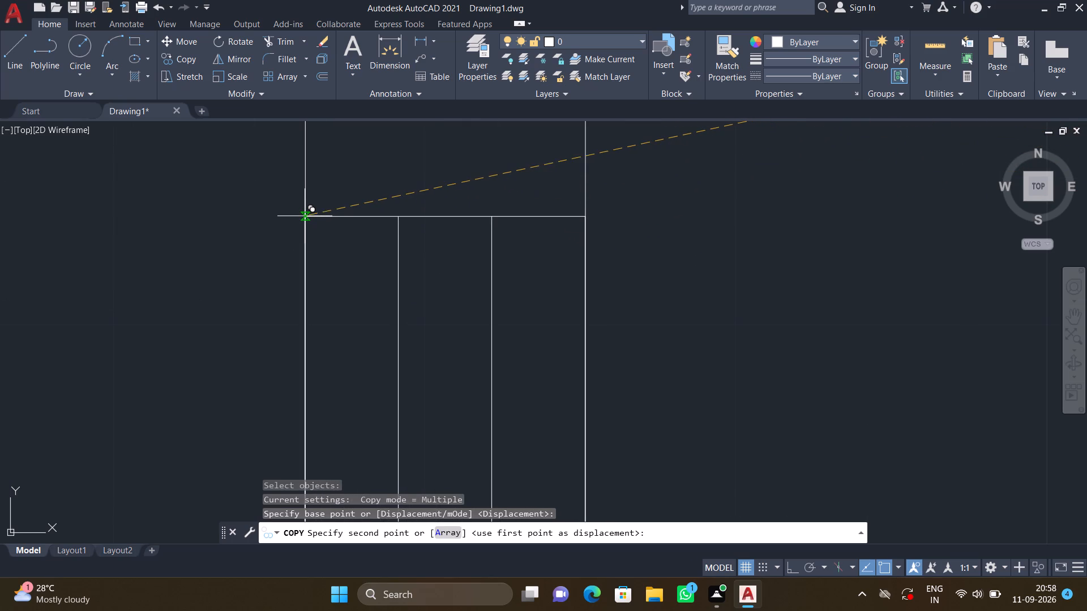
scroll(305, 216, up, 3)
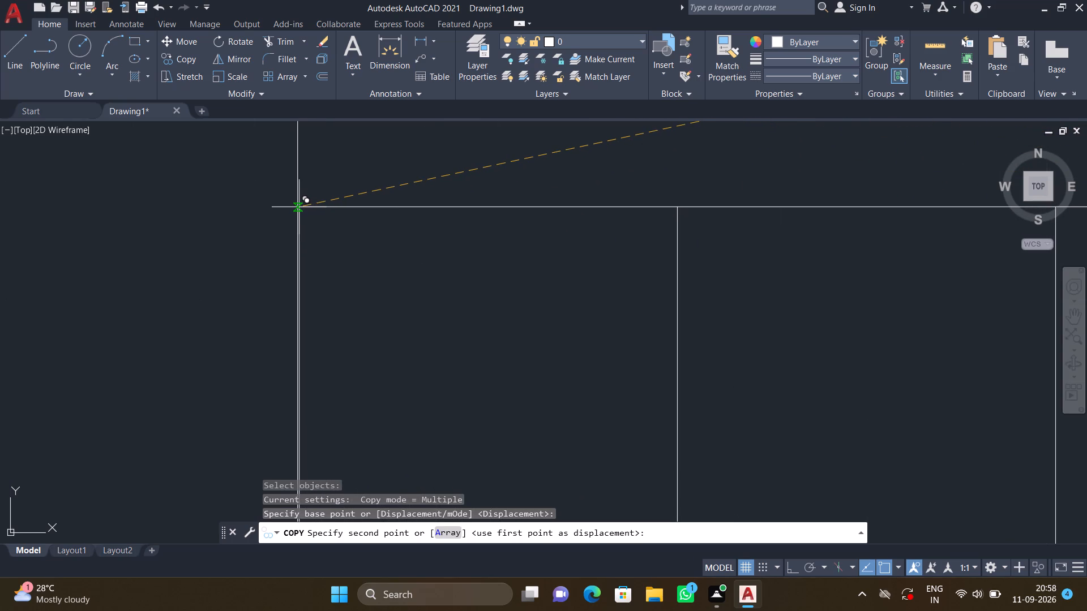
click(299, 208)
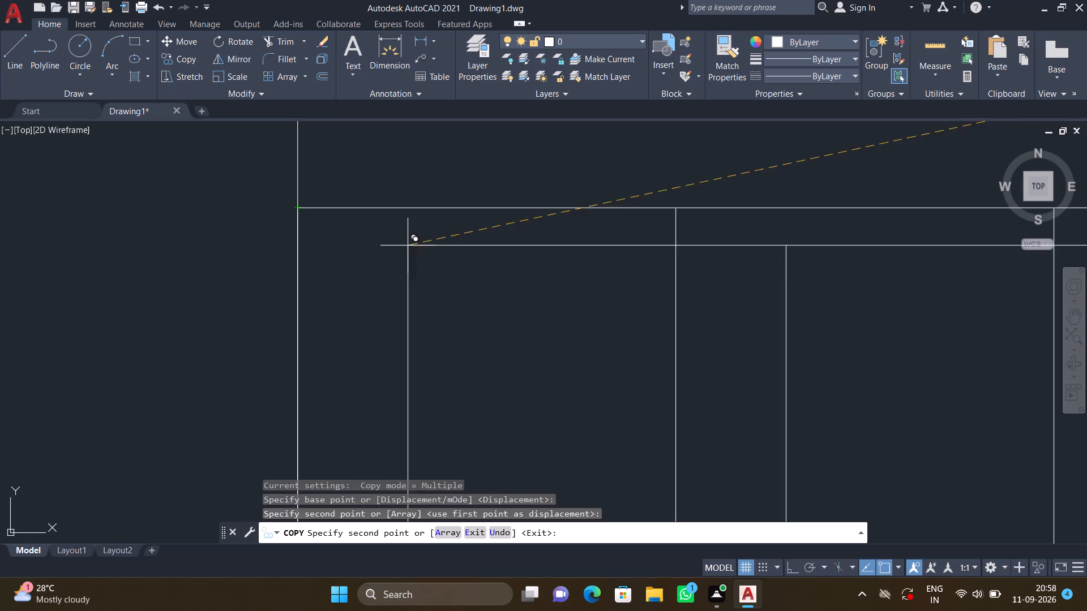
Place another copy of the vertical 4' window symbol in the upper-right room's right outer wall, just above the horizontal partition, and finish copying.
scroll(432, 248, down, 4)
scroll(630, 246, down, 2)
scroll(702, 251, down, 2)
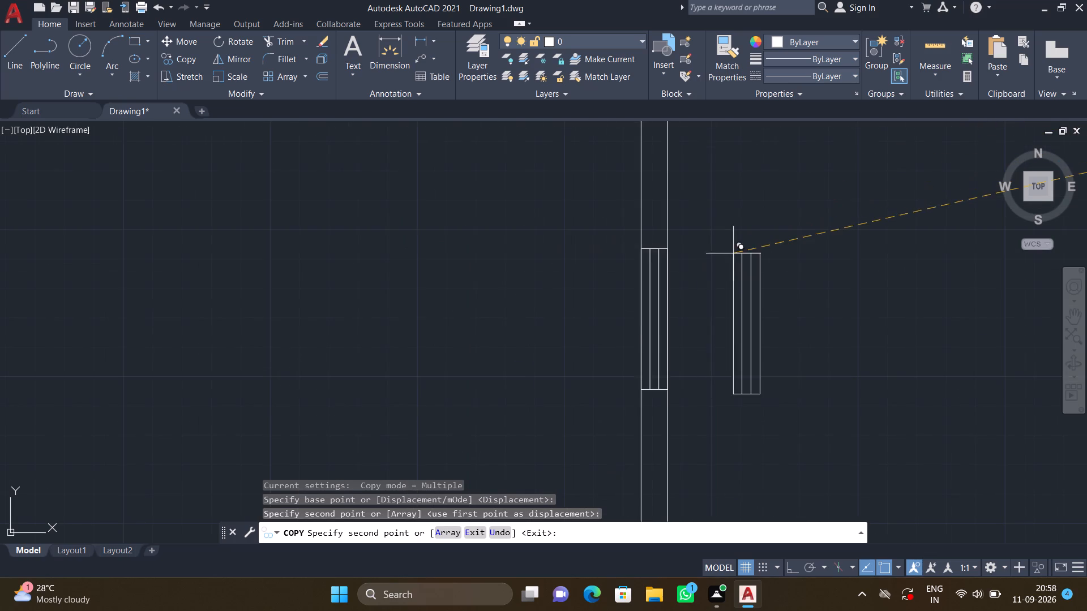
scroll(734, 253, down, 2)
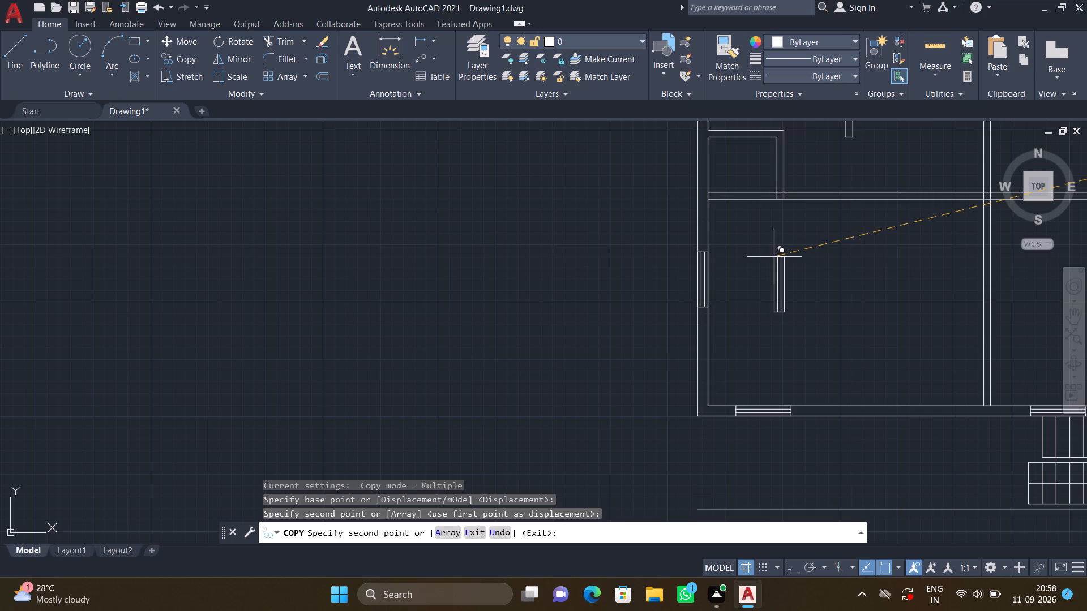
scroll(778, 260, down, 2)
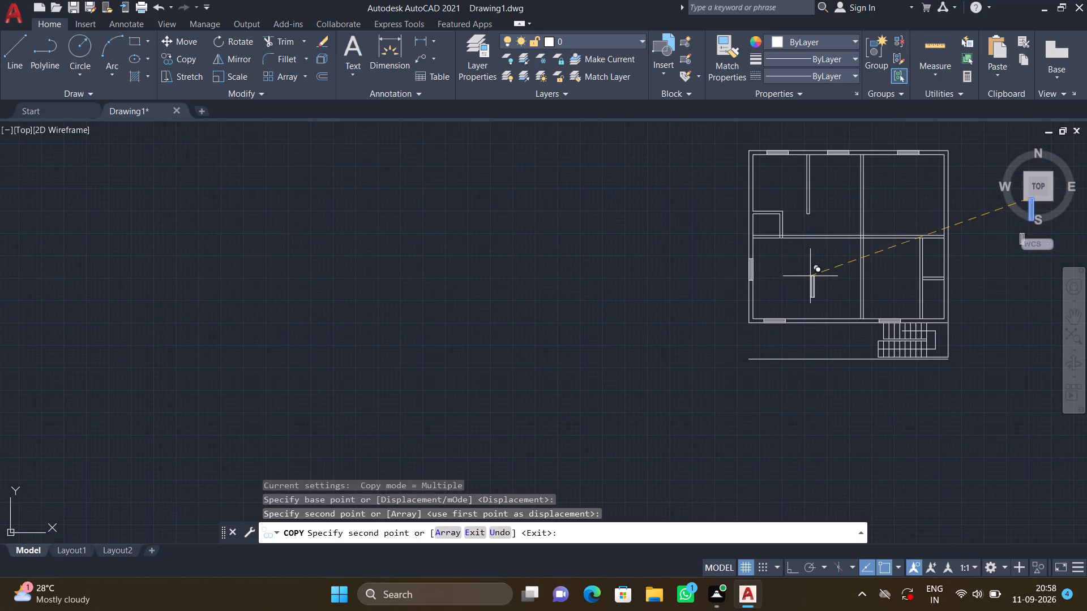
middle_drag(810, 274, 638, 350)
scroll(806, 273, up, 2)
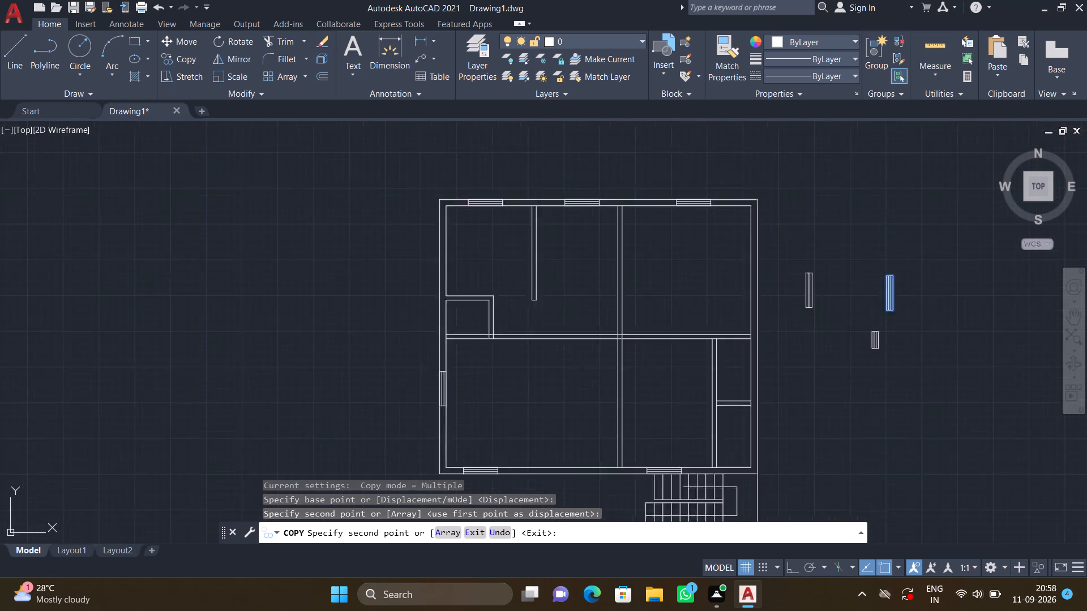
scroll(806, 273, up, 1)
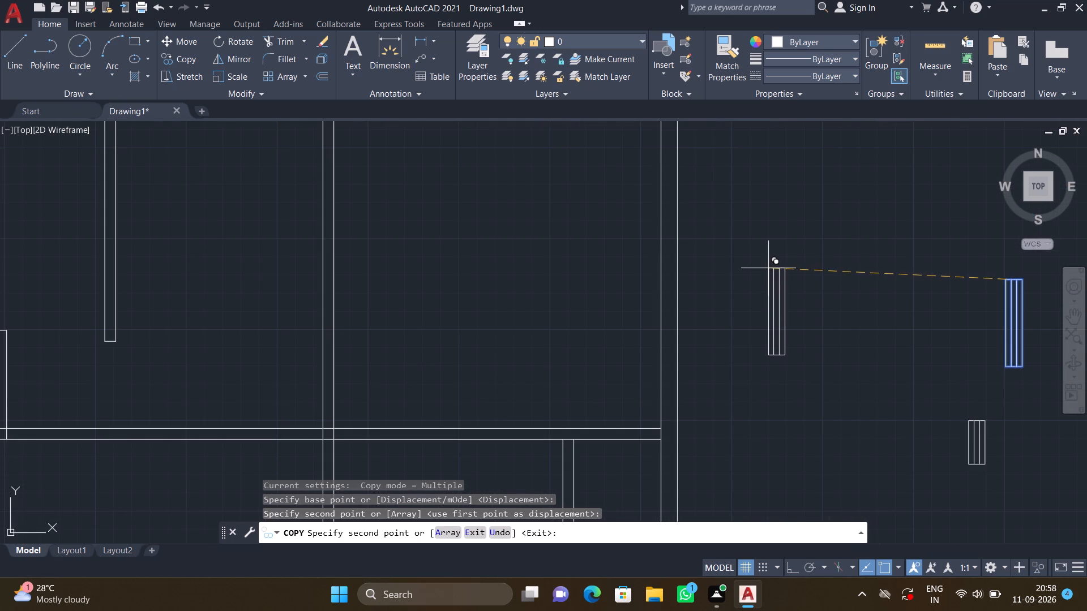
scroll(681, 301, up, 3)
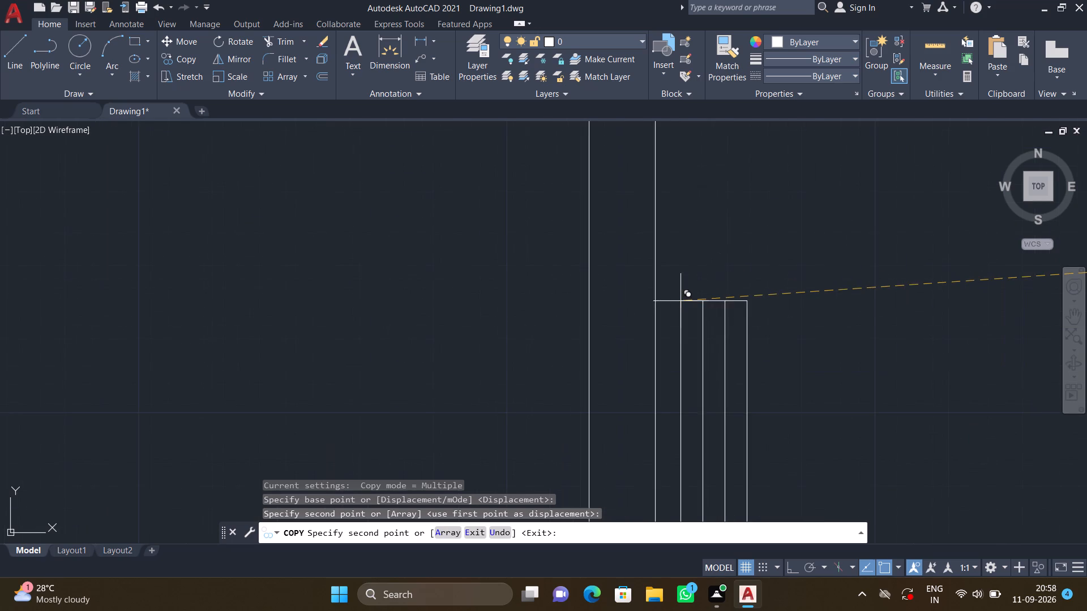
middle_drag(676, 303, 697, 195)
middle_drag(624, 249, 630, 187)
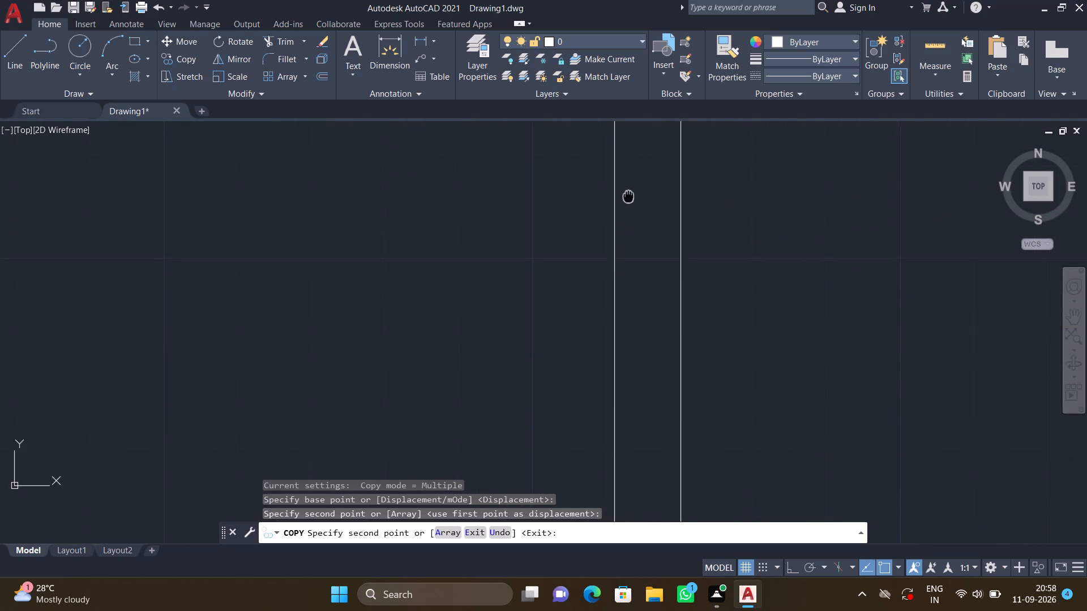
middle_drag(630, 187, 636, 160)
scroll(642, 264, down, 1)
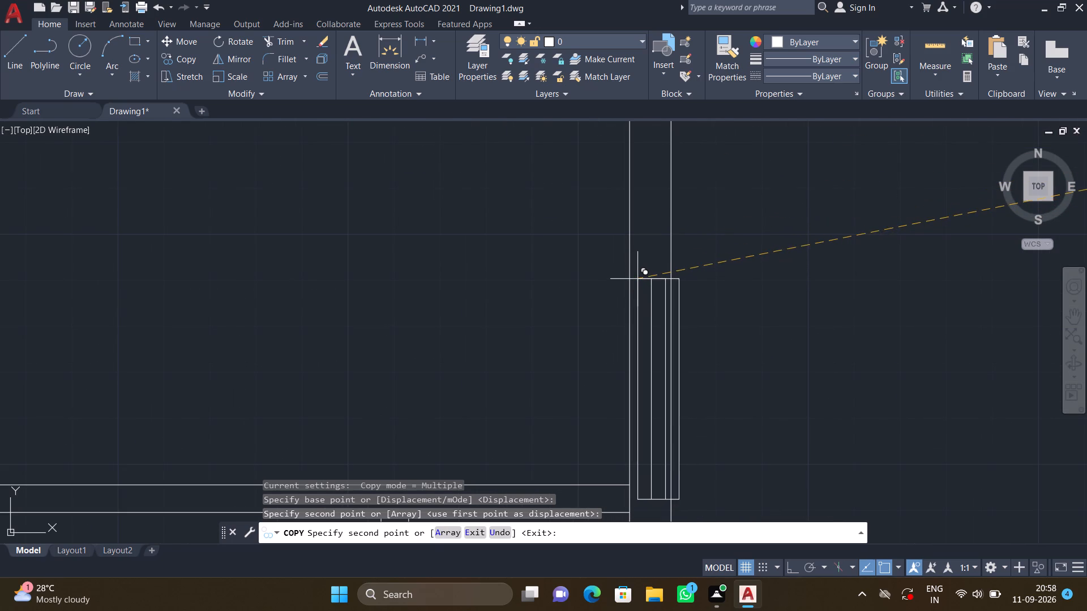
scroll(632, 276, up, 2)
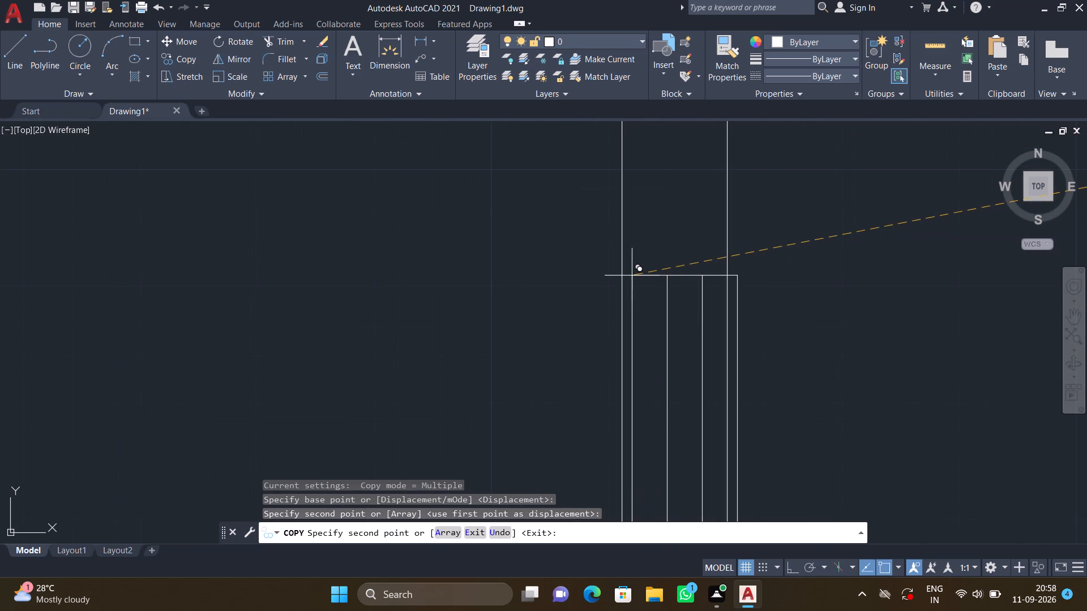
scroll(627, 238, up, 2)
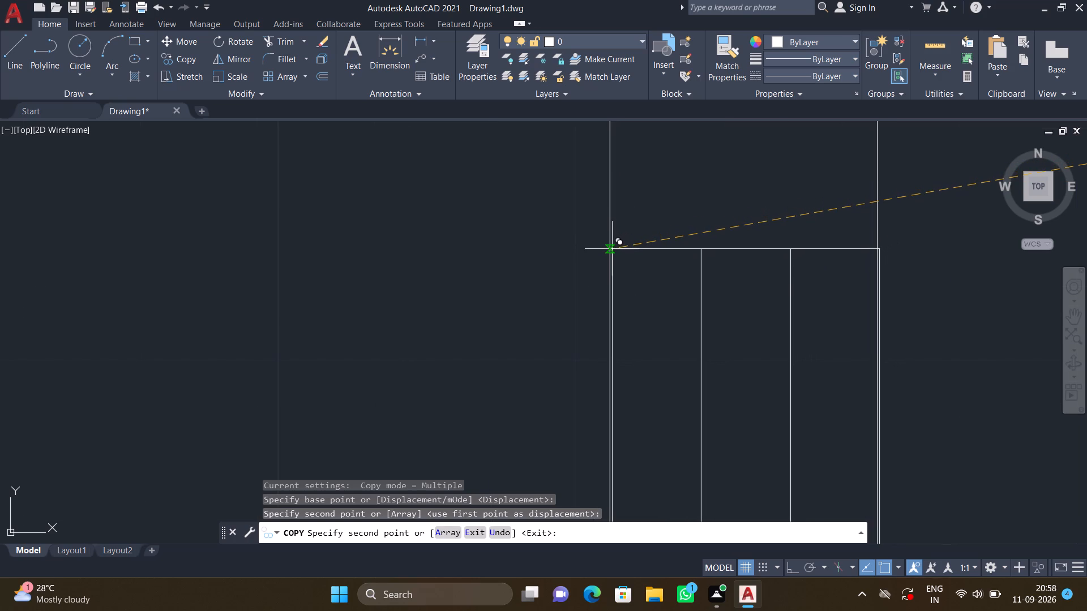
click(612, 249)
scroll(697, 231, down, 4)
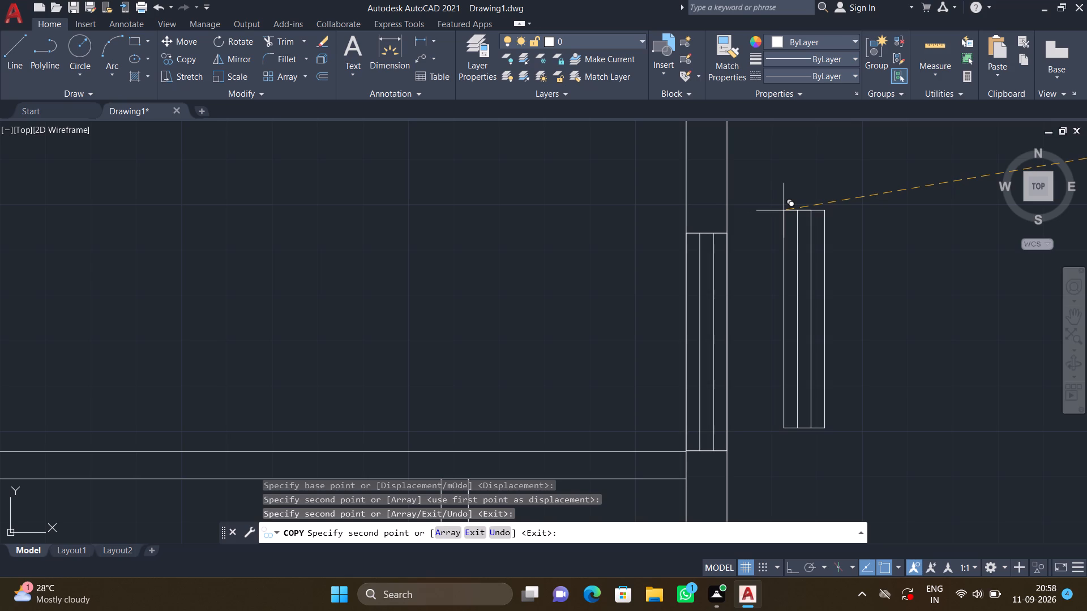
scroll(784, 210, down, 2)
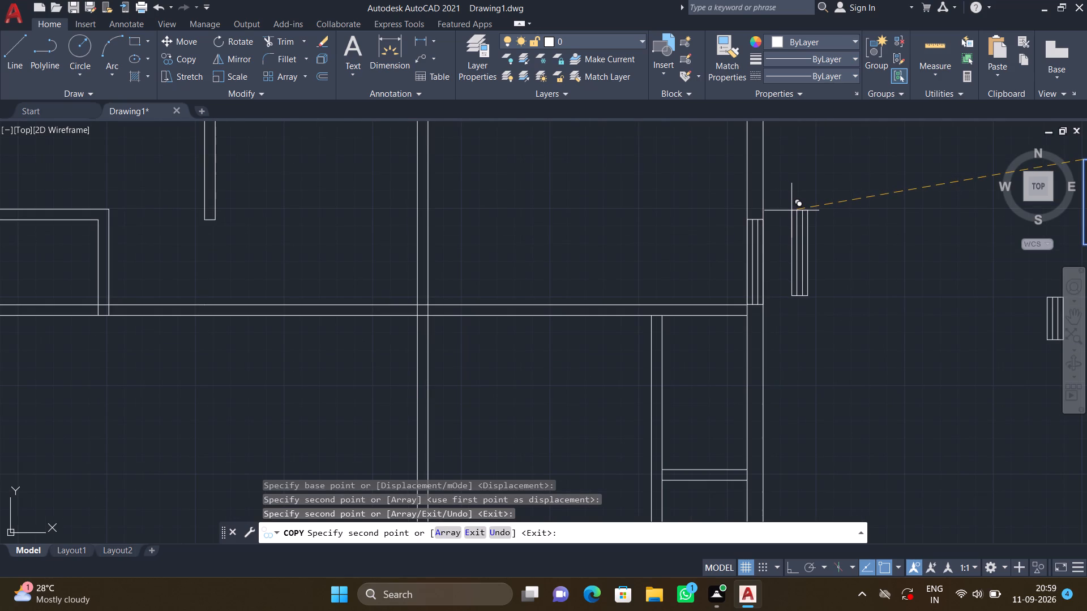
key(Return)
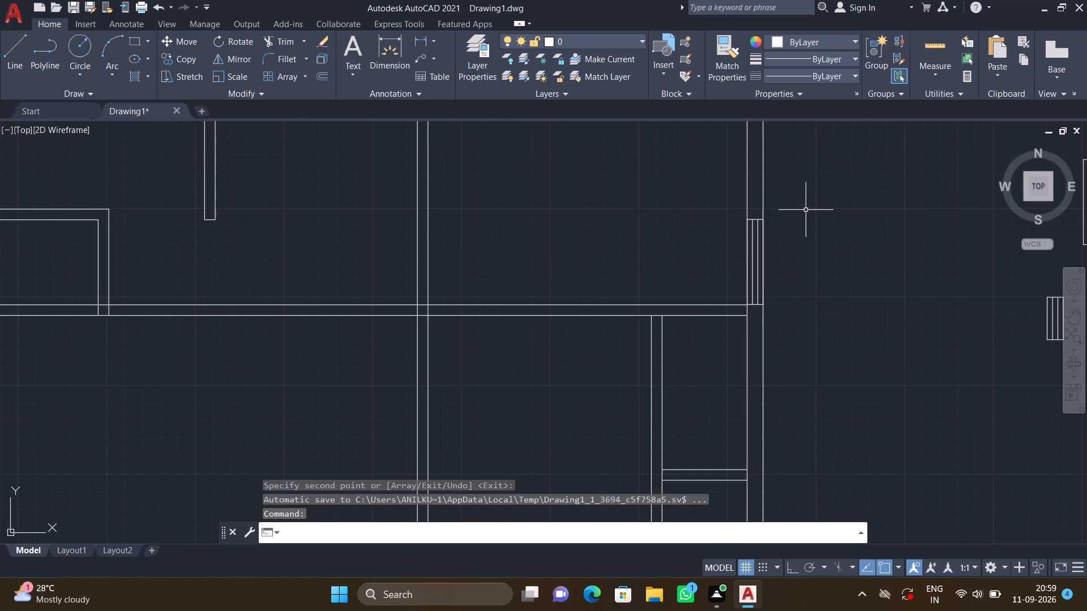
Copy the spare vertical 2' window symbol from its upper-left corner into the right outer wall of the small lower-right corner room.
scroll(823, 225, down, 2)
scroll(865, 296, down, 1)
scroll(901, 290, up, 3)
text(CO)
key(Return)
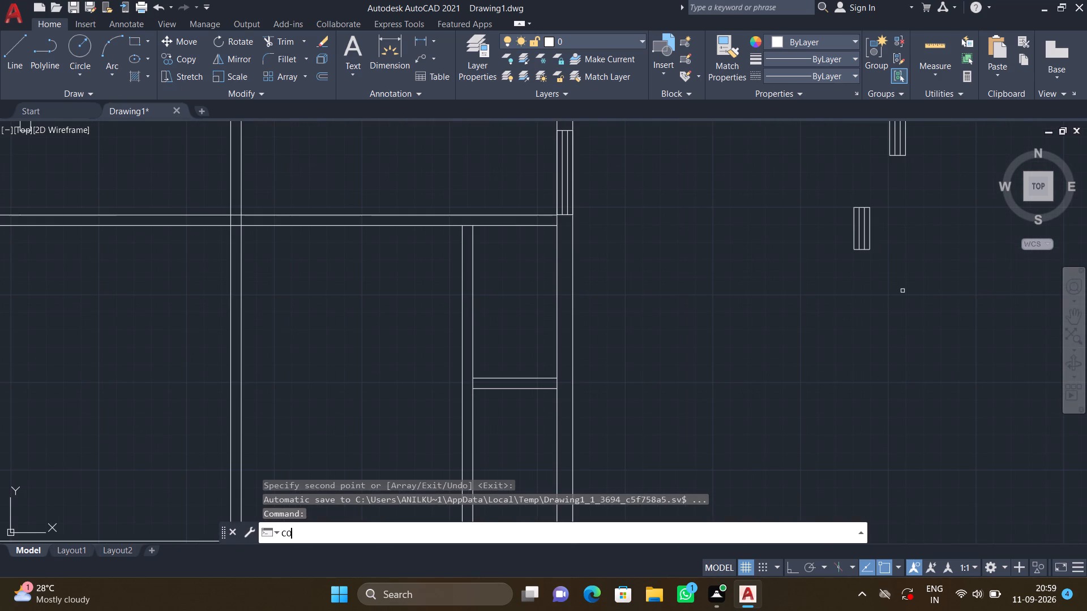
click(887, 265)
click(836, 199)
key(Return)
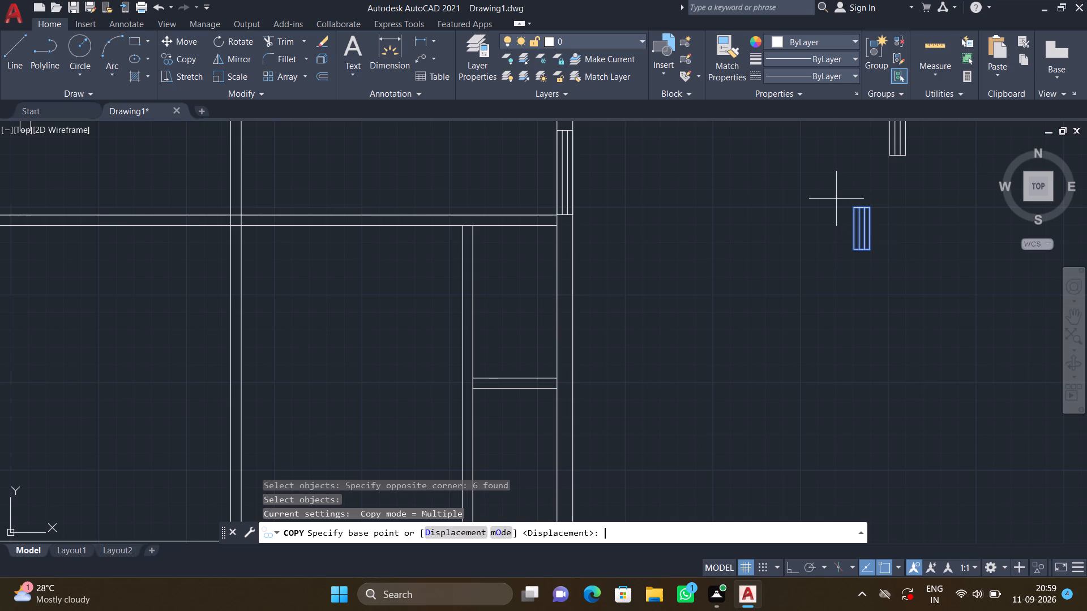
click(855, 206)
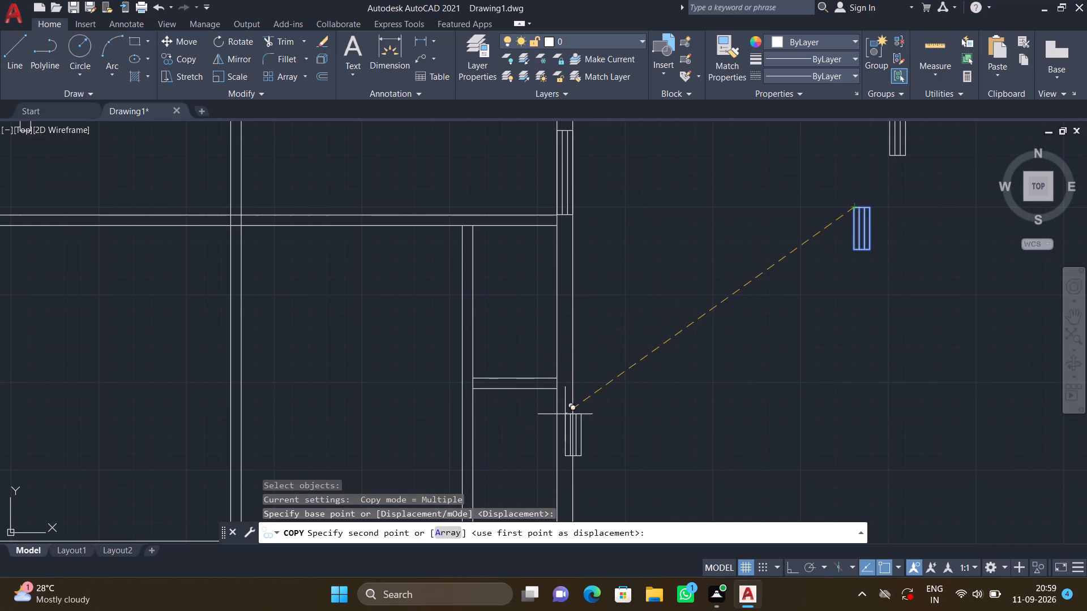
scroll(564, 410, down, 3)
scroll(569, 426, up, 3)
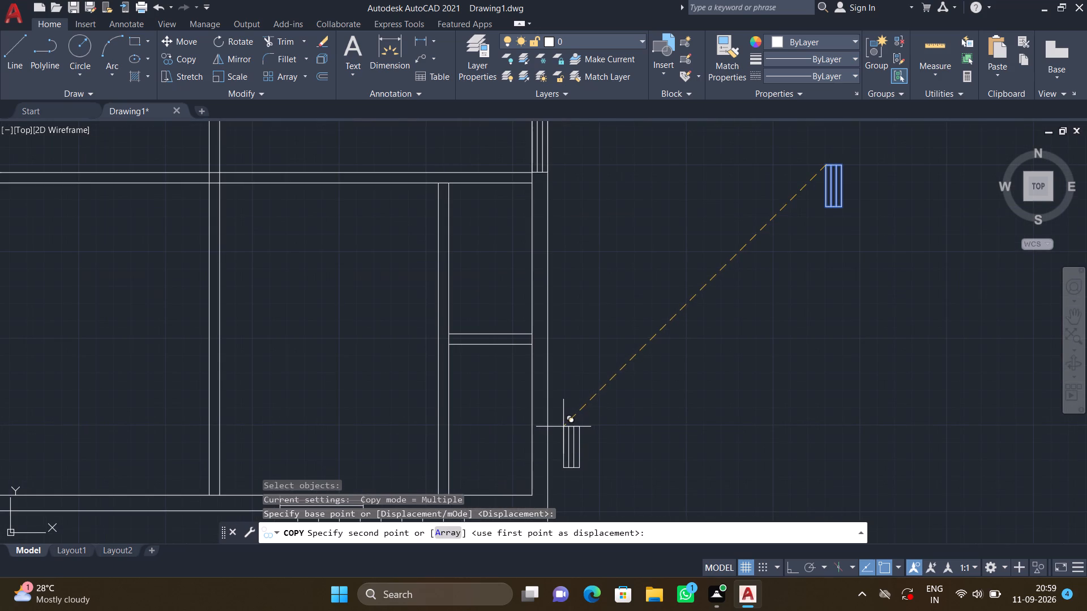
scroll(555, 425, up, 2)
scroll(525, 407, down, 3)
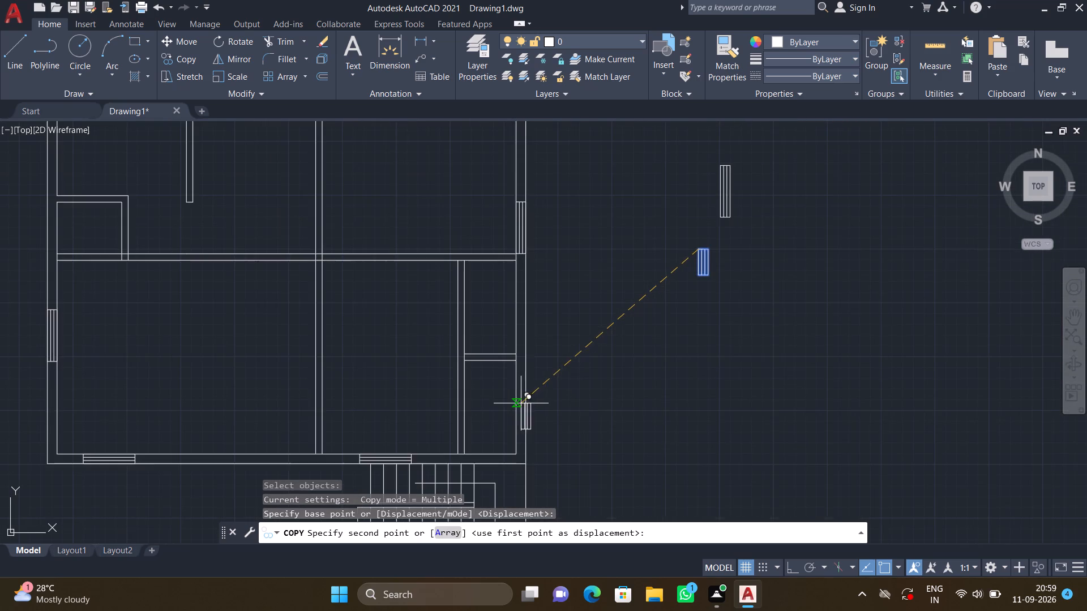
scroll(520, 403, up, 3)
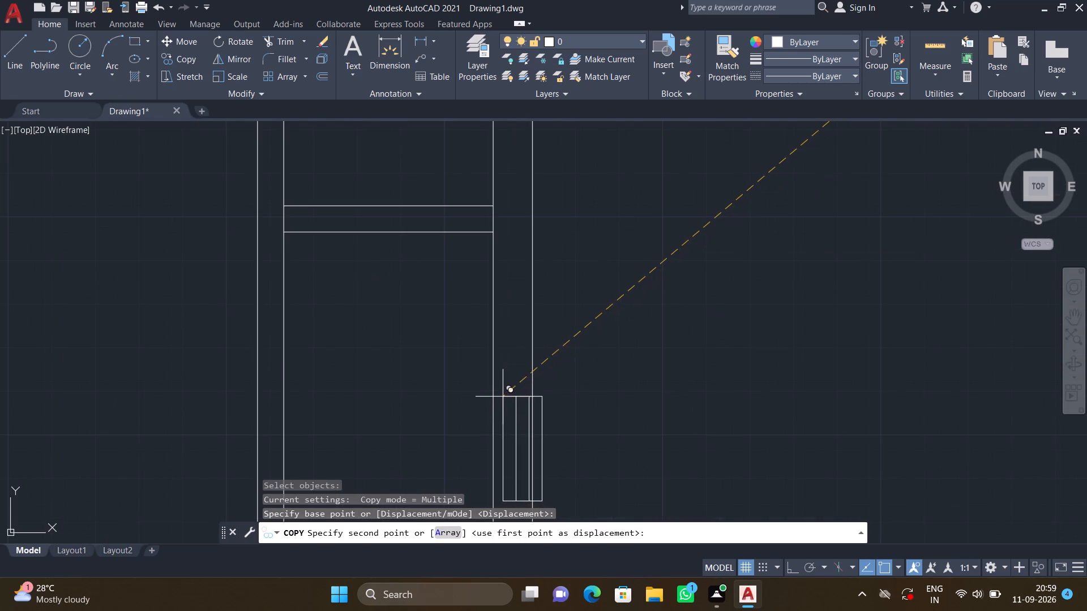
scroll(503, 396, up, 2)
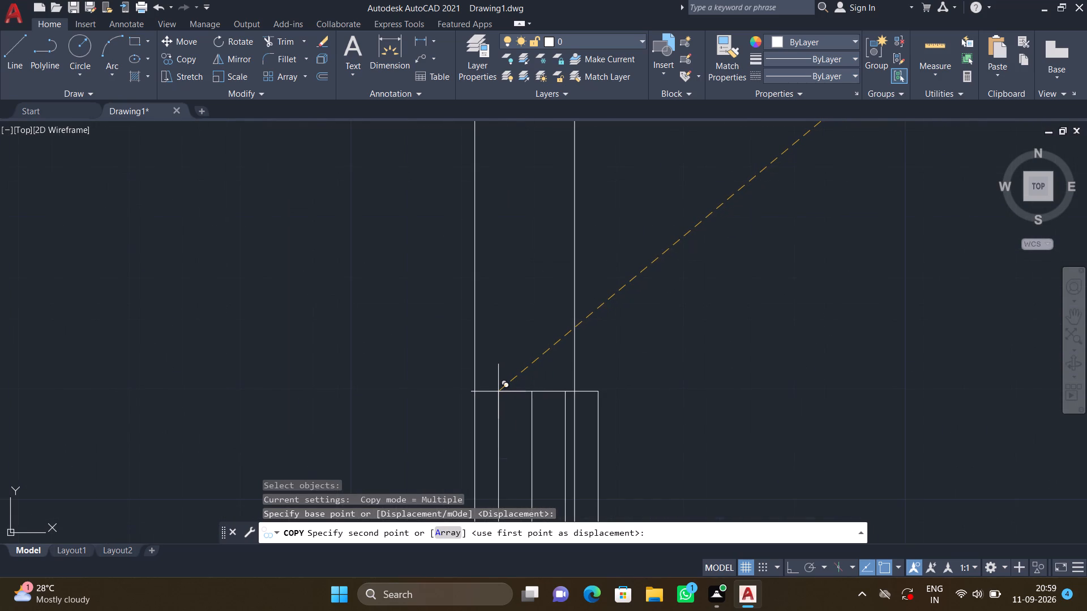
scroll(492, 378, down, 3)
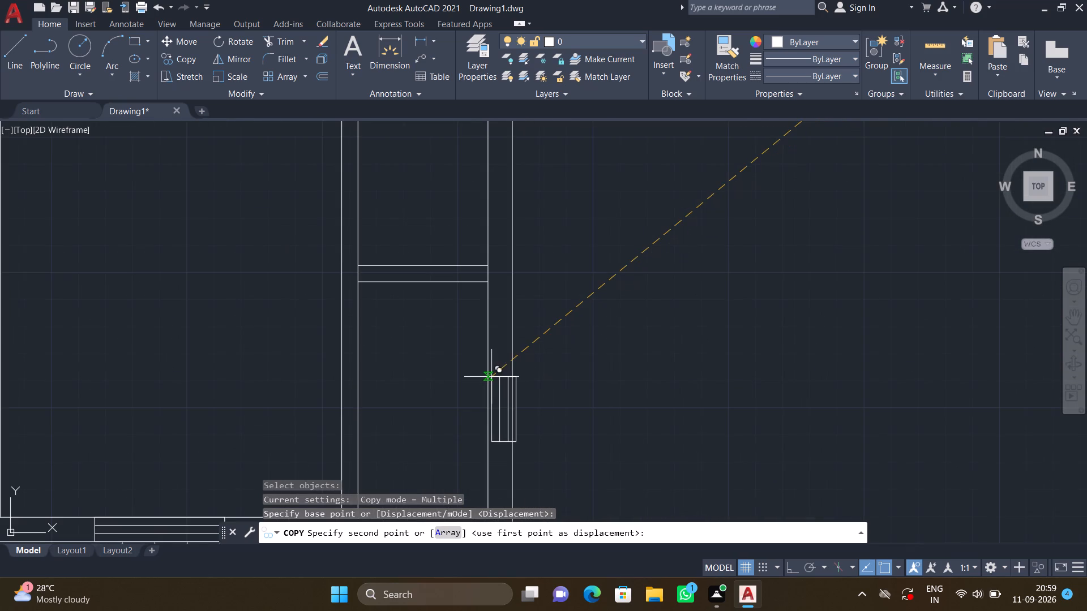
scroll(491, 377, up, 2)
scroll(491, 376, down, 3)
middle_drag(494, 379, 501, 338)
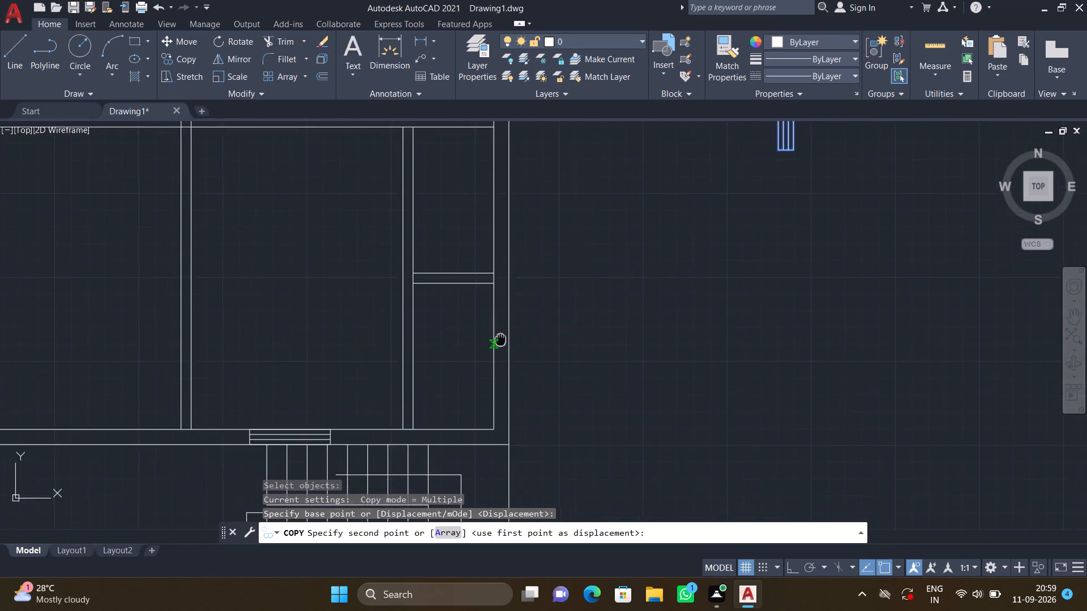
middle_drag(501, 338, 501, 309)
scroll(501, 312, up, 2)
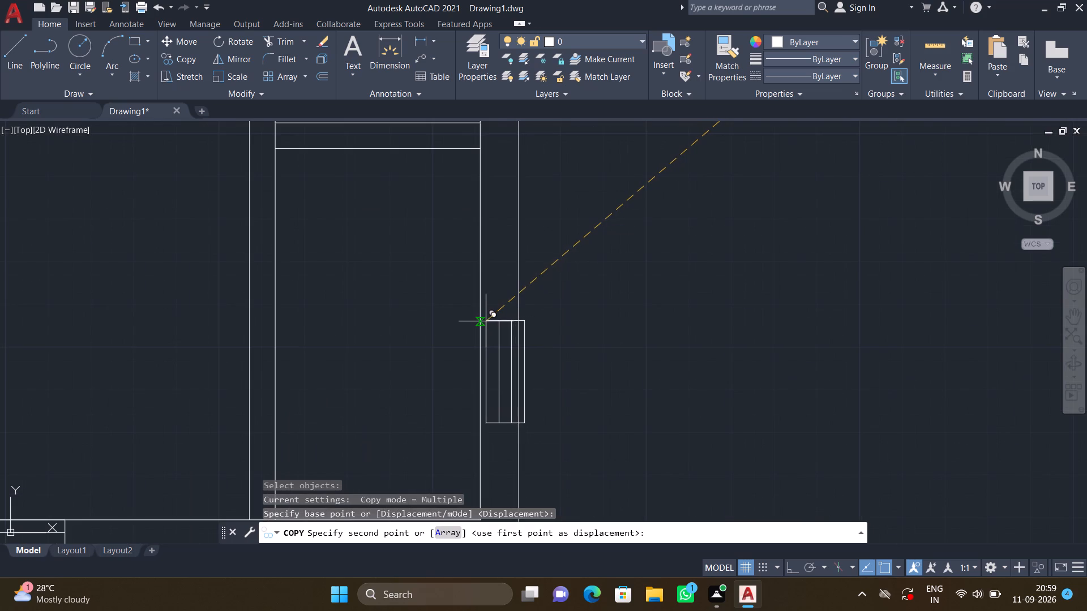
scroll(482, 320, up, 2)
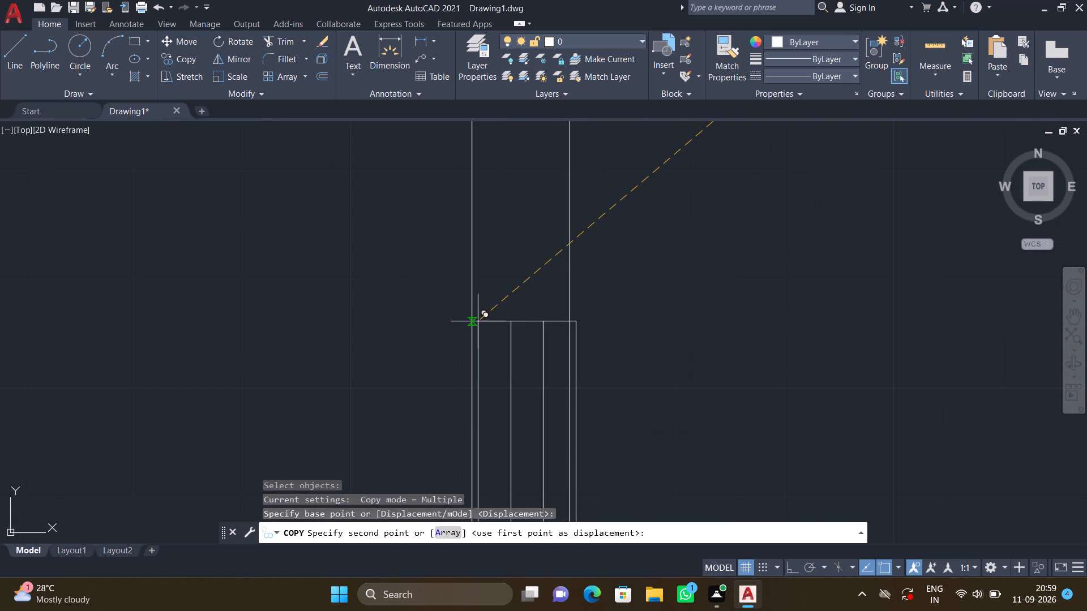
scroll(476, 319, down, 4)
scroll(476, 318, up, 3)
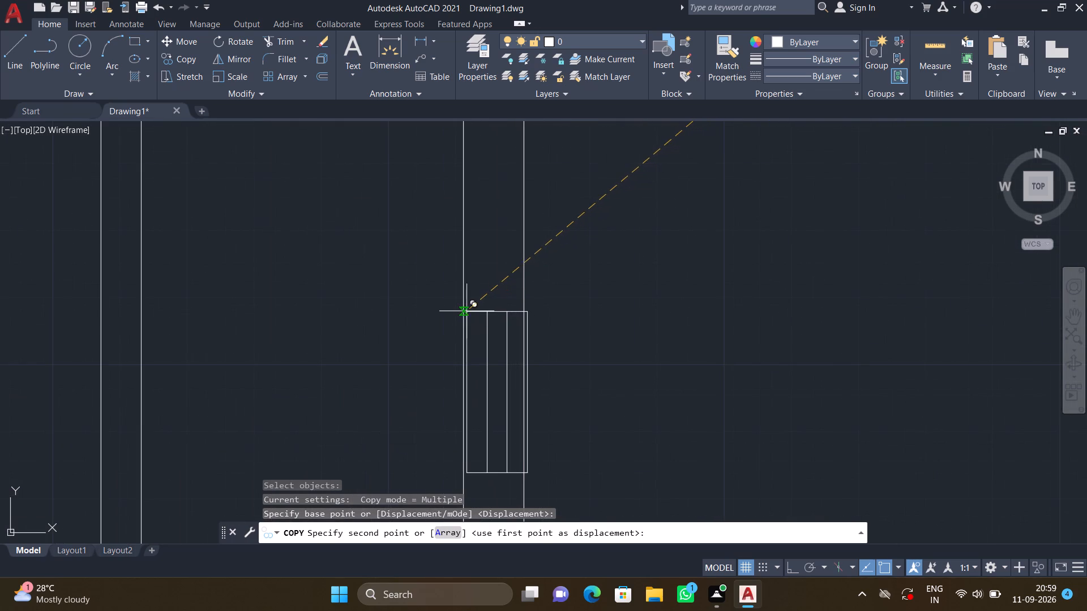
click(463, 304)
Place another copy of the vertical 2' window in the right outer wall of the small room above the short horizontal partition.
scroll(499, 287, down, 5)
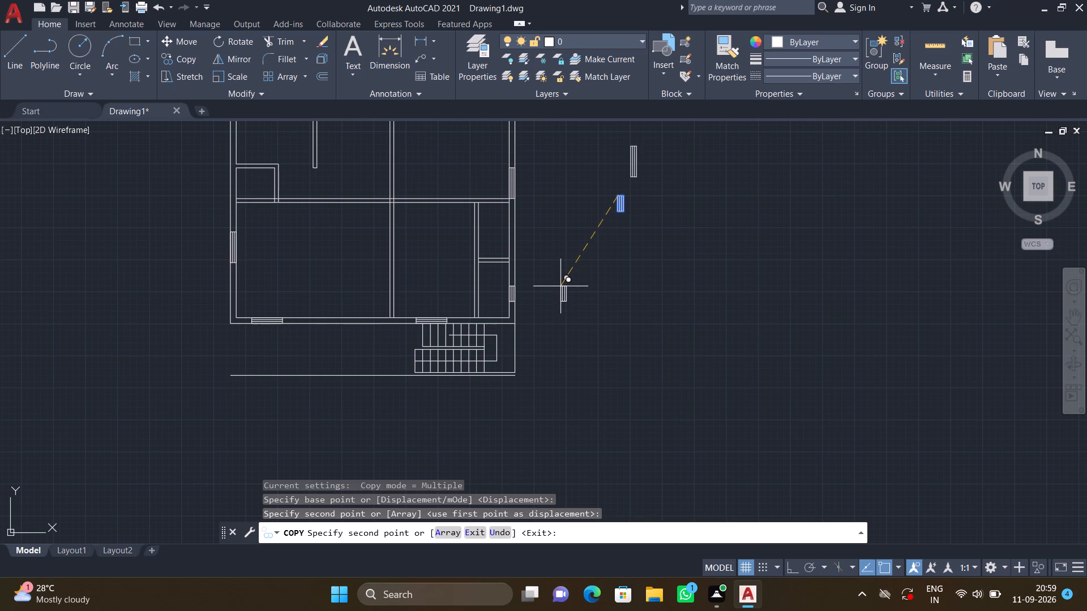
scroll(500, 244, up, 4)
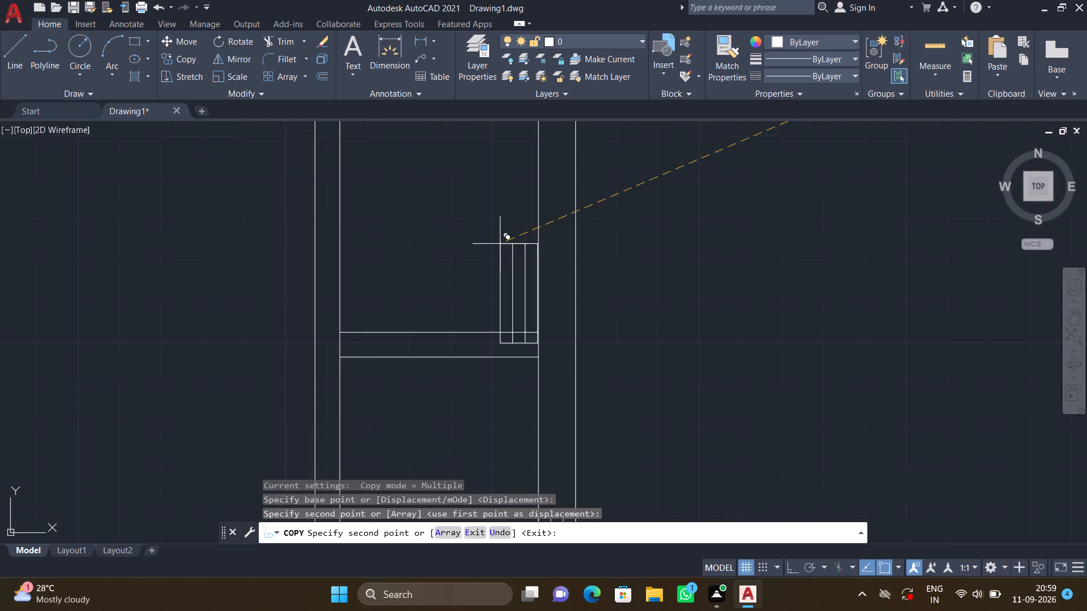
middle_drag(524, 225, 540, 288)
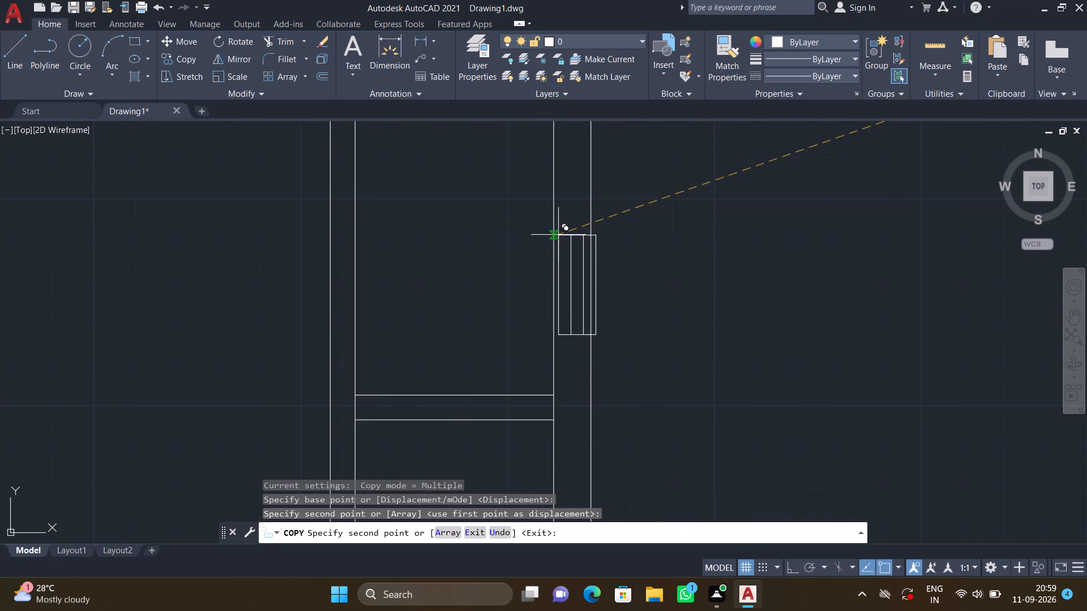
scroll(554, 230, up, 3)
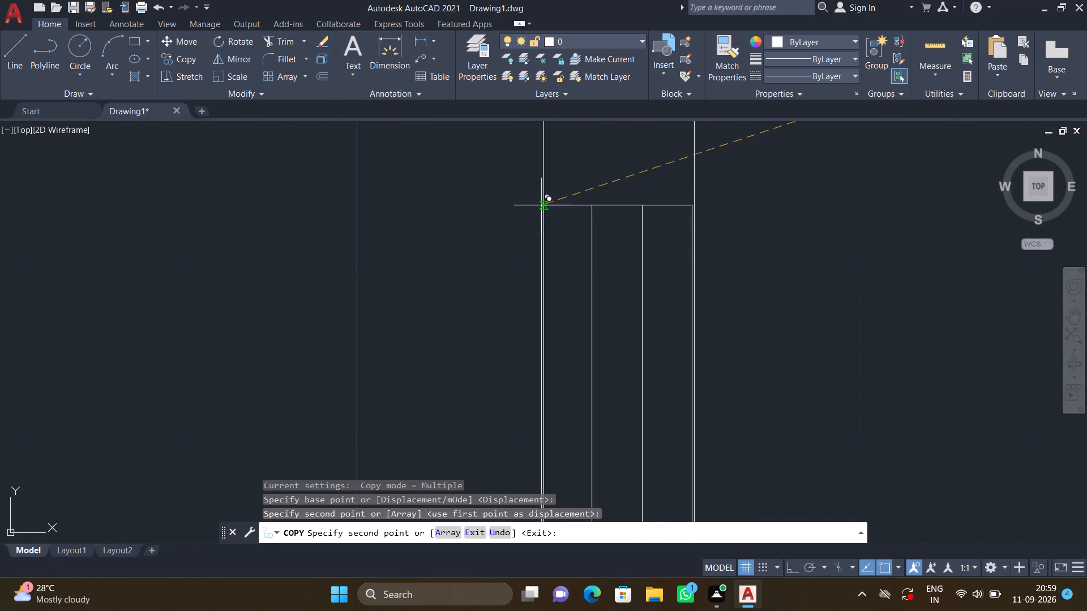
scroll(544, 186, down, 3)
scroll(545, 184, up, 3)
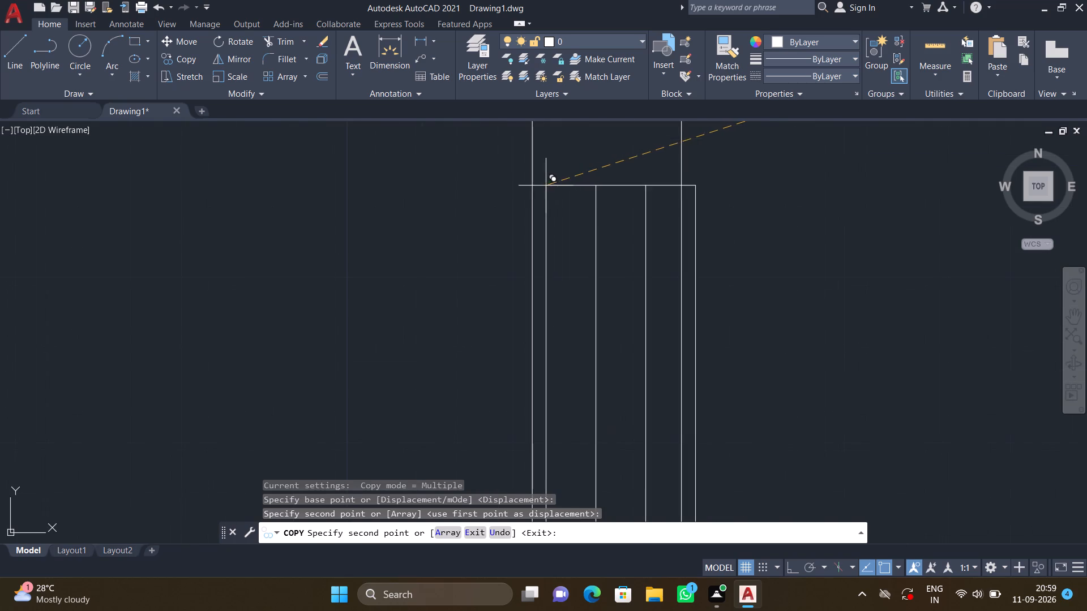
click(533, 196)
Place a copy of the vertical 2' window in the left outer wall of the upper-left room, above the small enclosed room.
scroll(610, 190, down, 3)
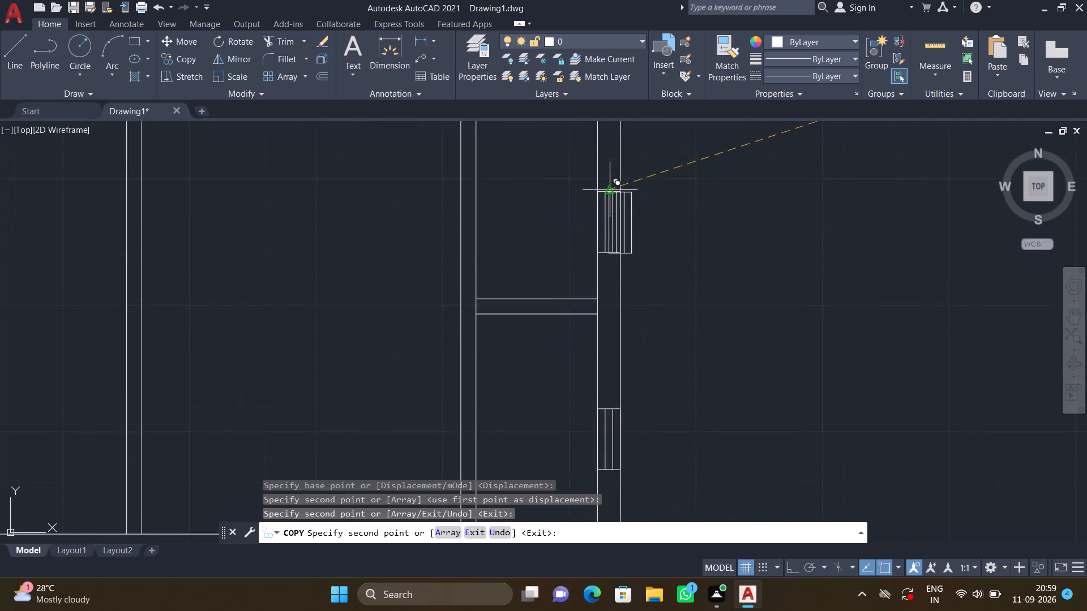
scroll(610, 190, down, 2)
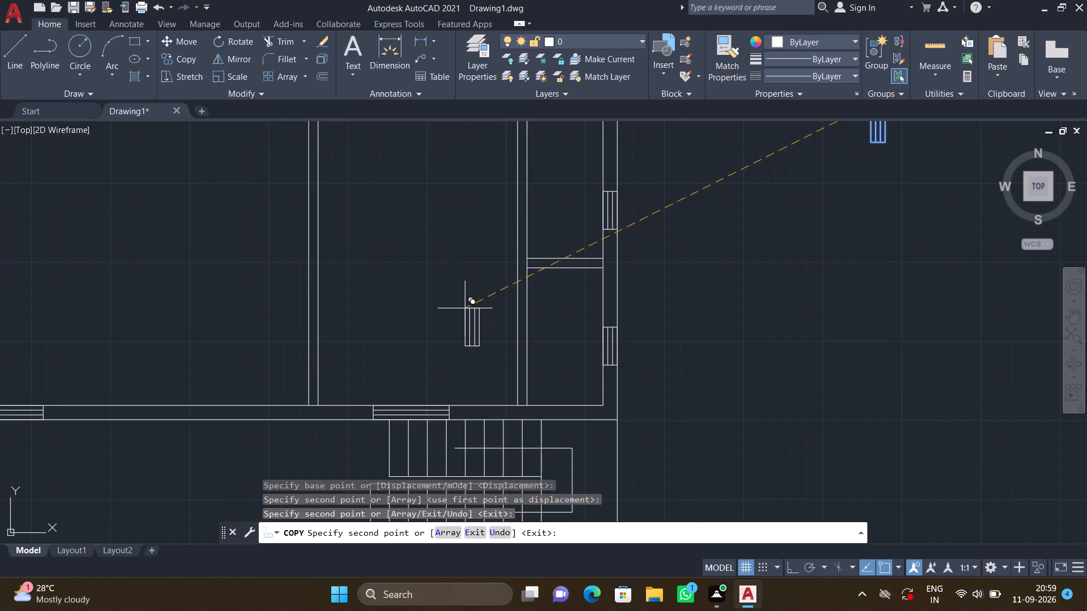
scroll(435, 321, down, 2)
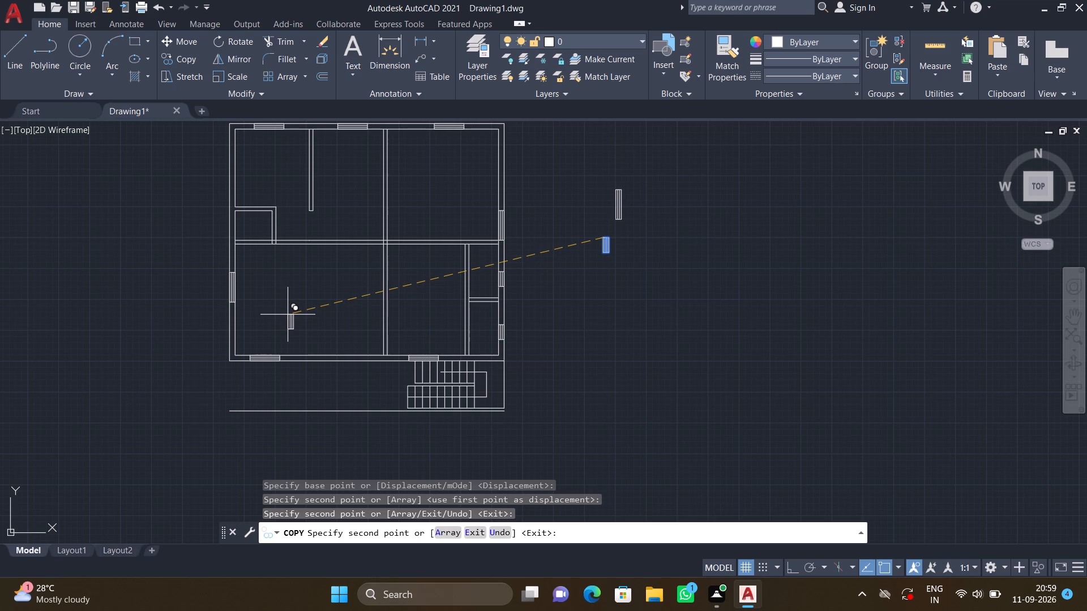
scroll(288, 313, down, 1)
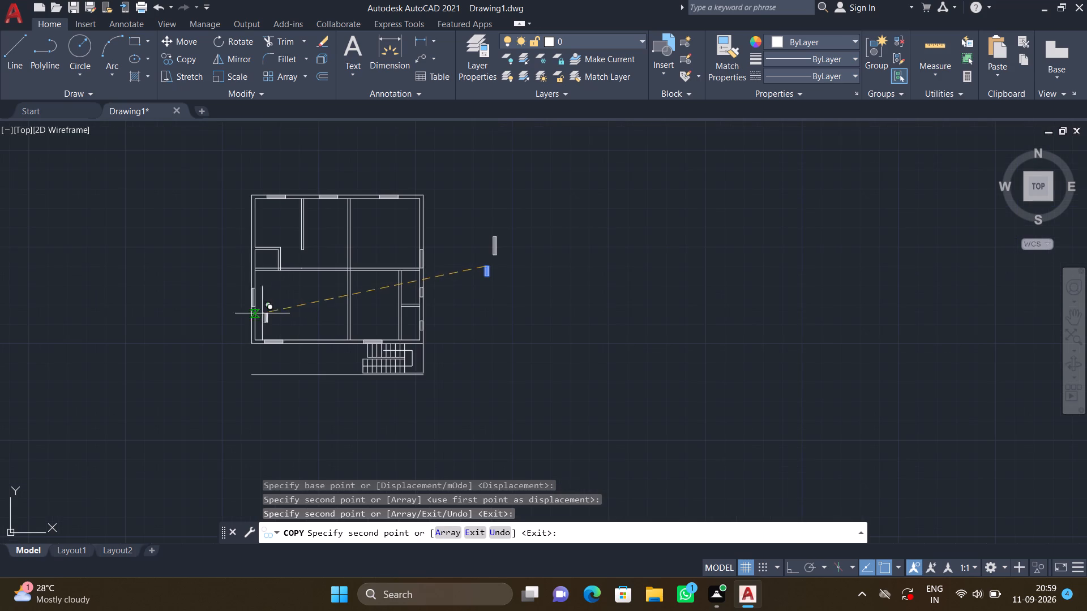
middle_drag(260, 232, 336, 281)
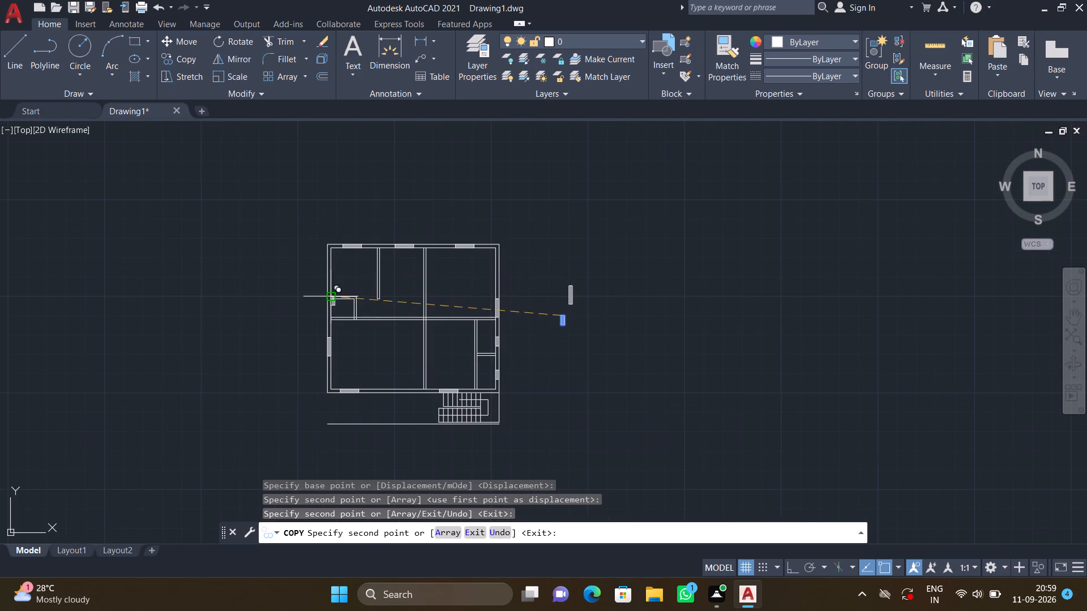
scroll(327, 271, up, 3)
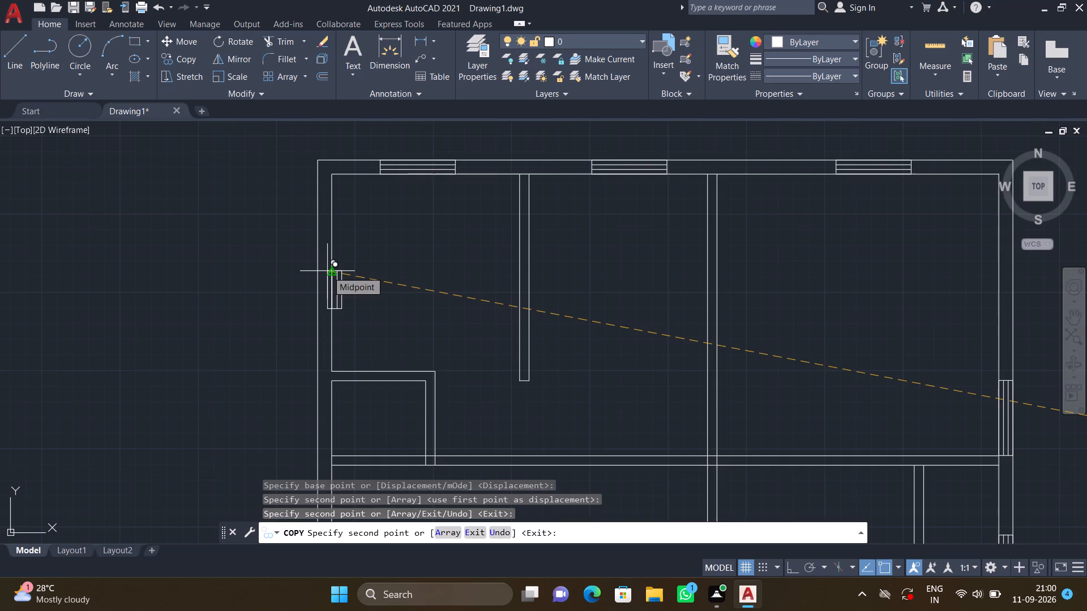
scroll(327, 271, up, 2)
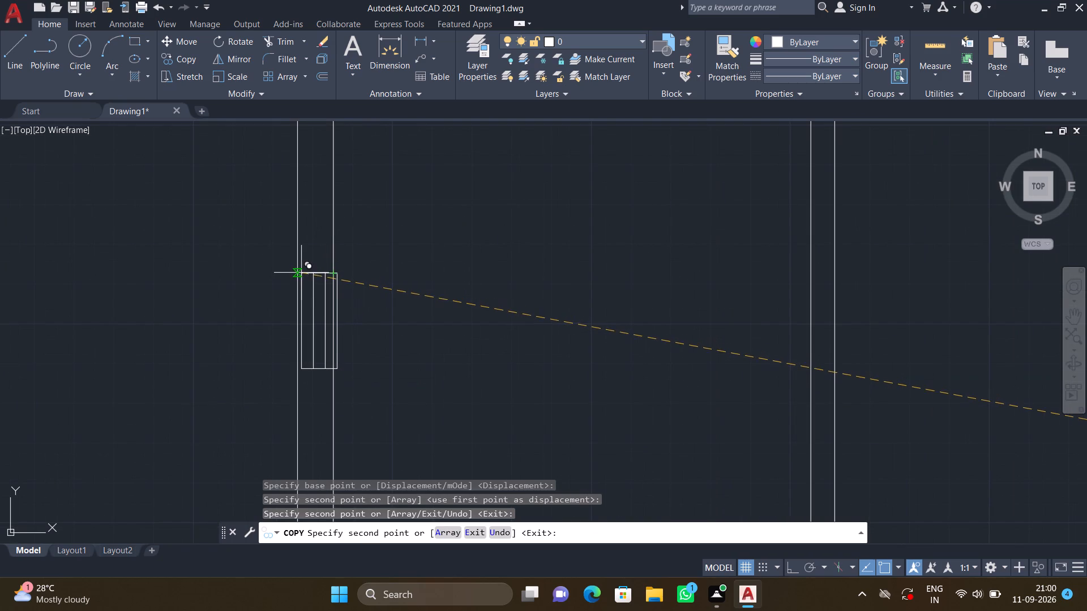
scroll(301, 273, up, 2)
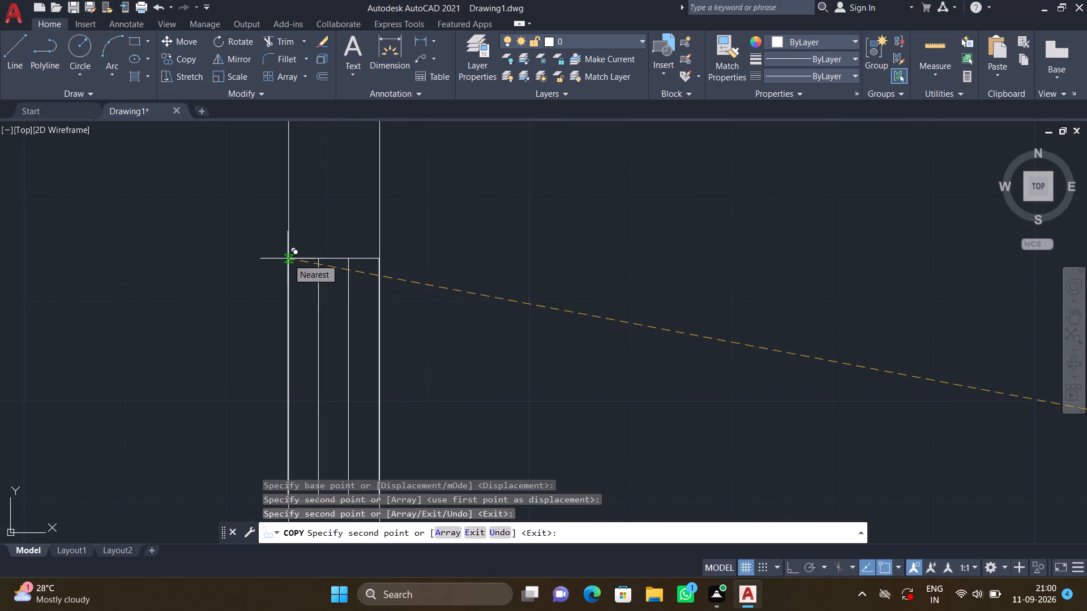
click(288, 257)
Place a copy of the vertical 2' window in the left outer wall of the small enclosed room and finish copying.
scroll(392, 257, down, 4)
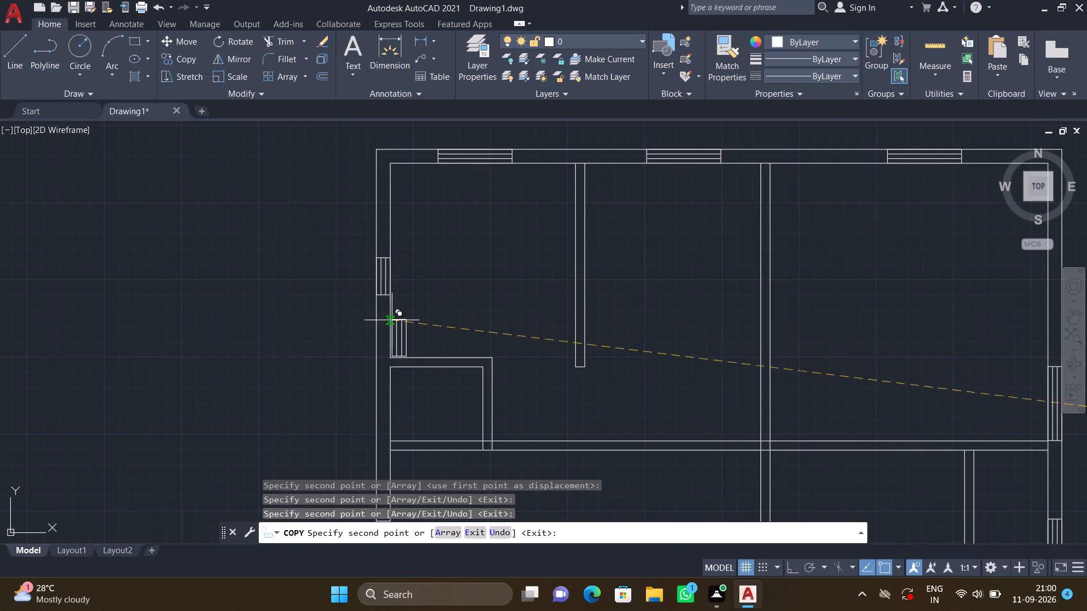
scroll(408, 372, down, 1)
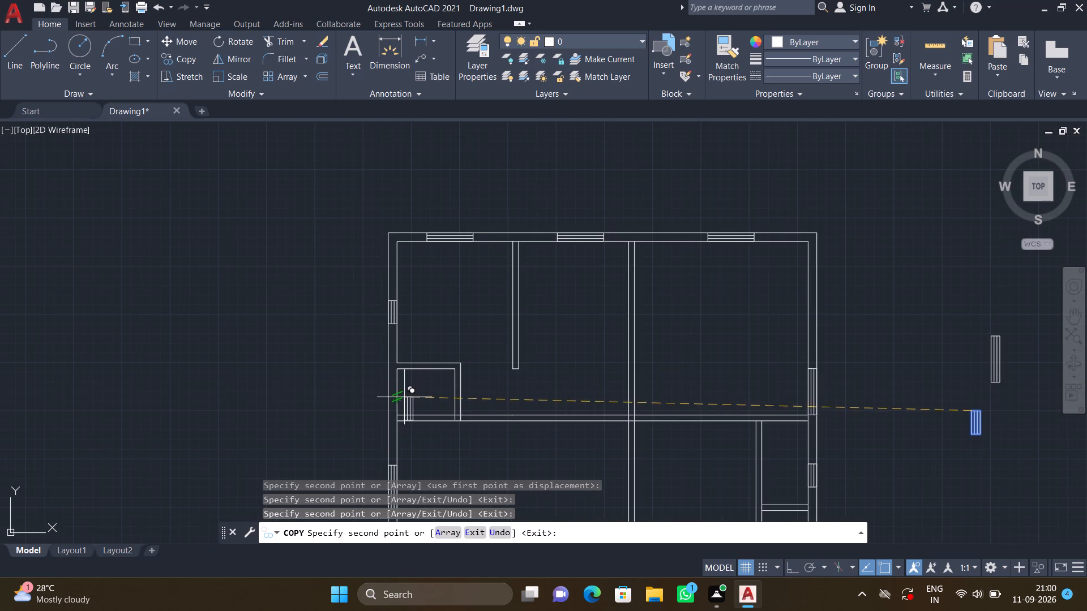
middle_drag(404, 397, 404, 348)
scroll(396, 339, up, 4)
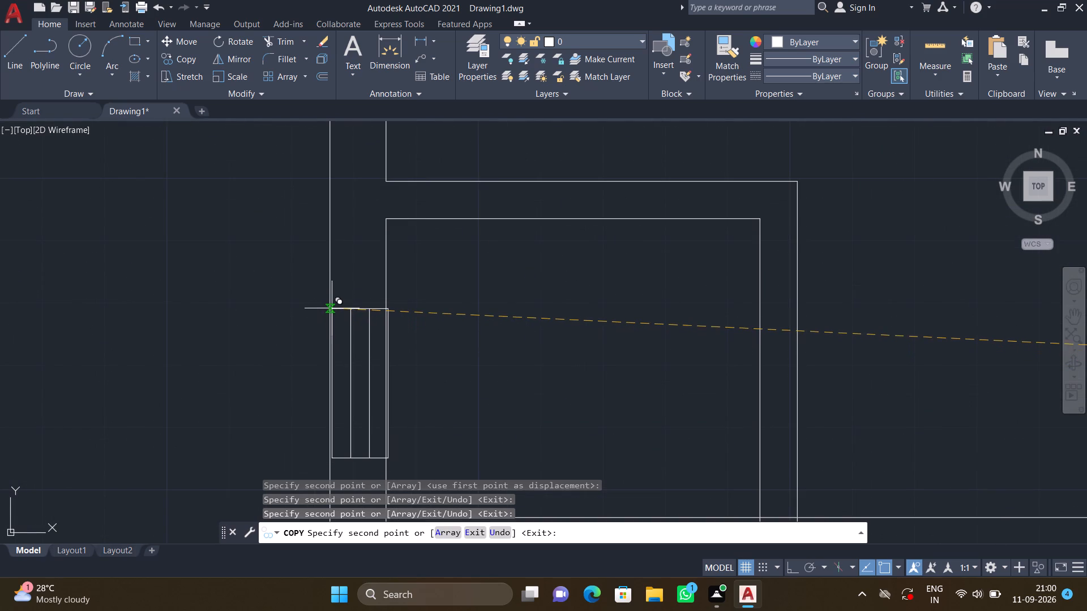
scroll(332, 303, up, 2)
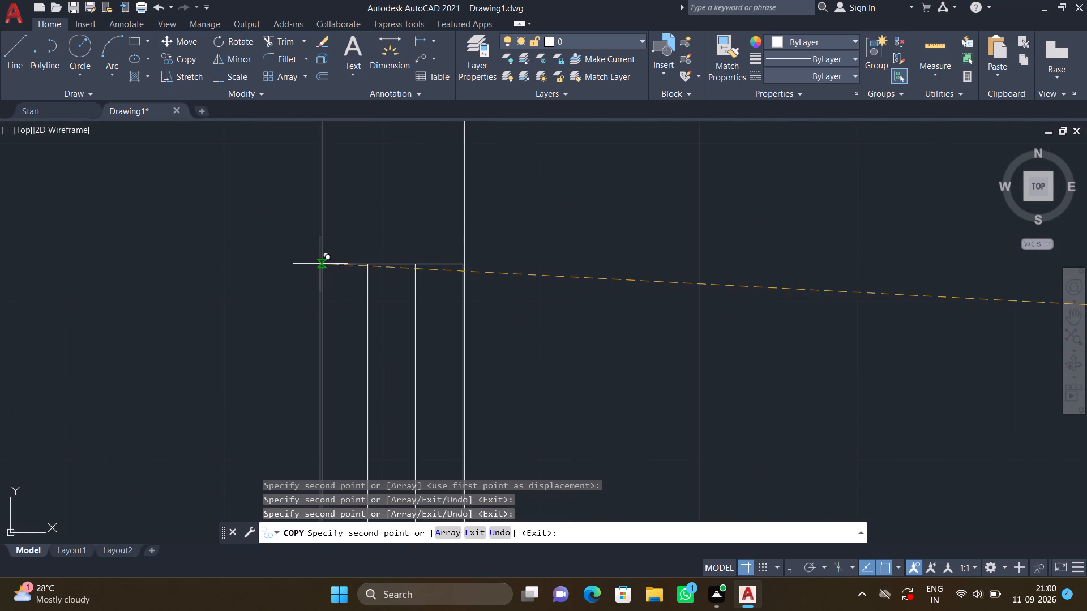
click(323, 260)
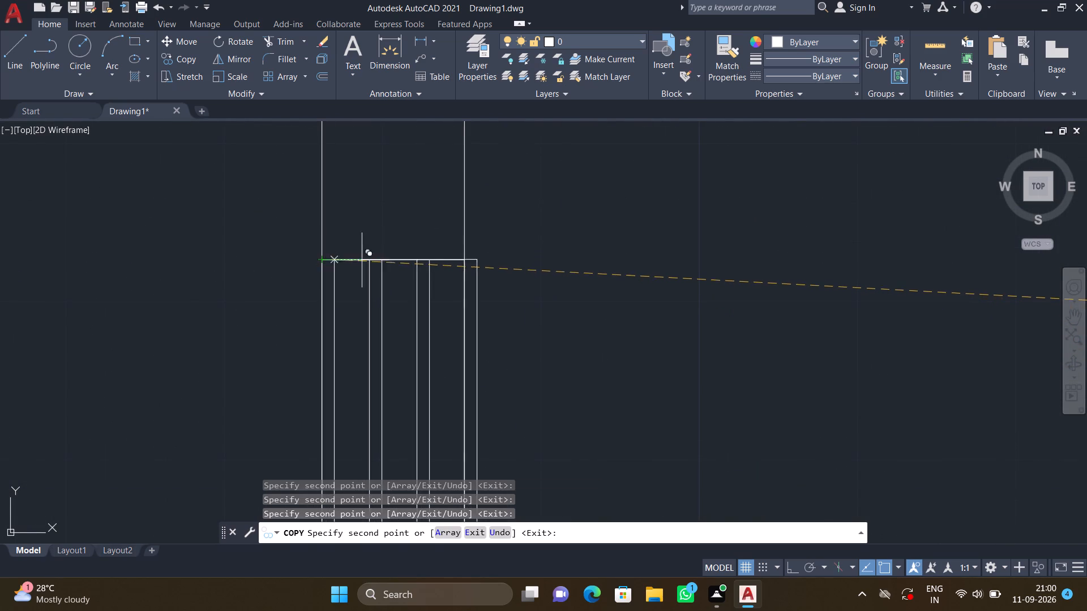
scroll(452, 255, down, 4)
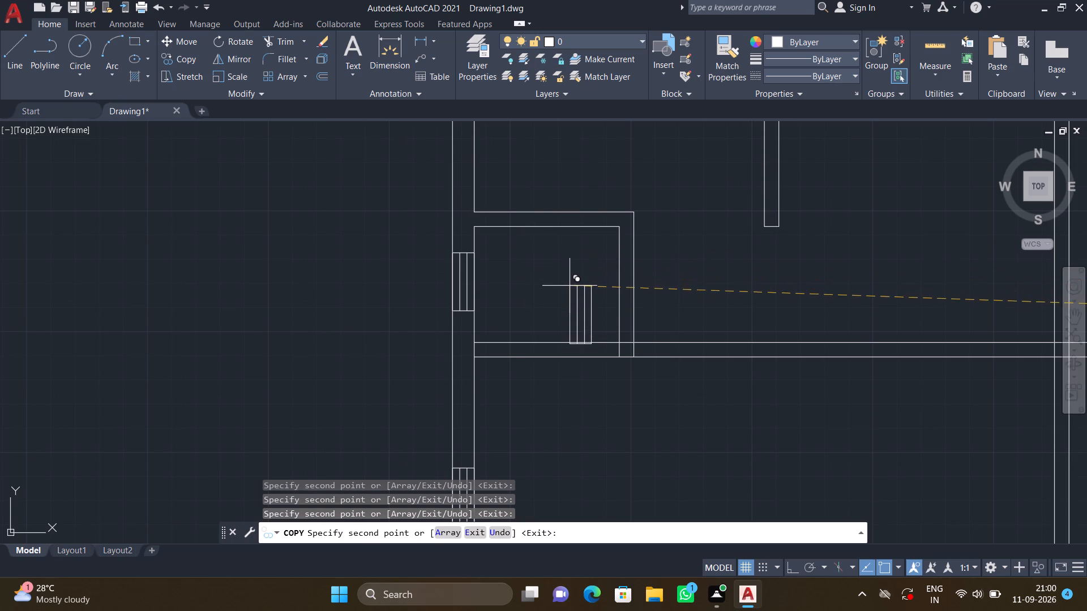
key(Return)
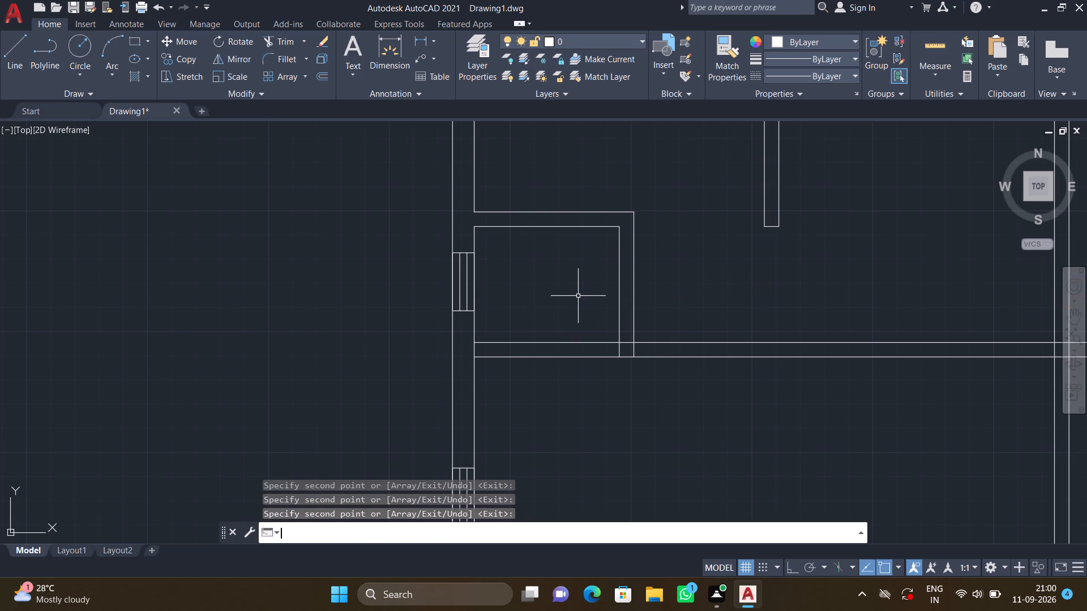
Delete the spare vertical 2' and 4' window symbols standing outside the plan, beyond the right outer wall.
scroll(578, 296, down, 2)
scroll(639, 281, down, 2)
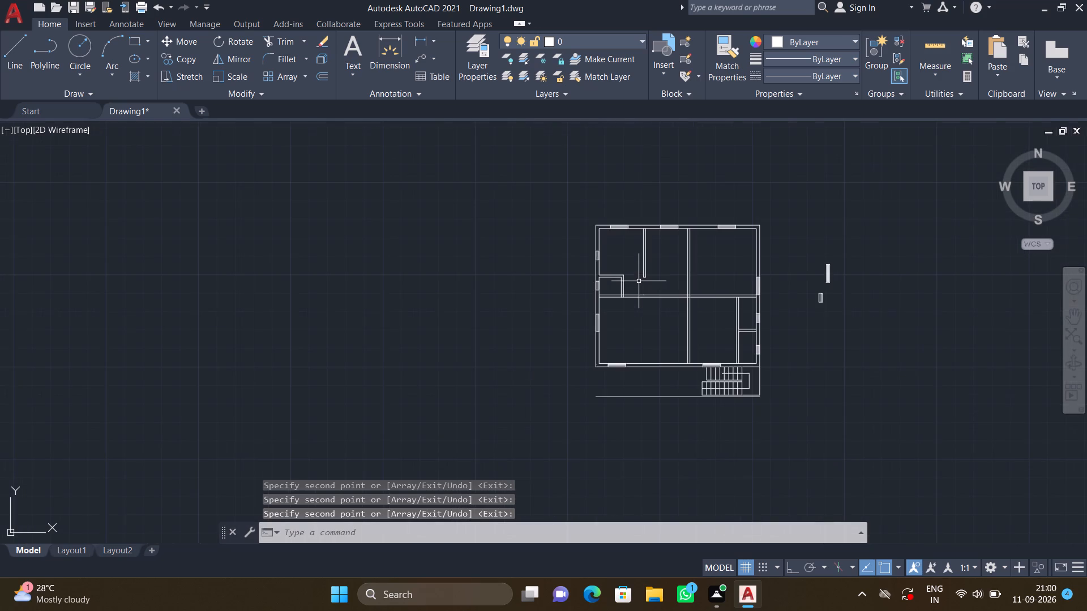
scroll(863, 298, up, 2)
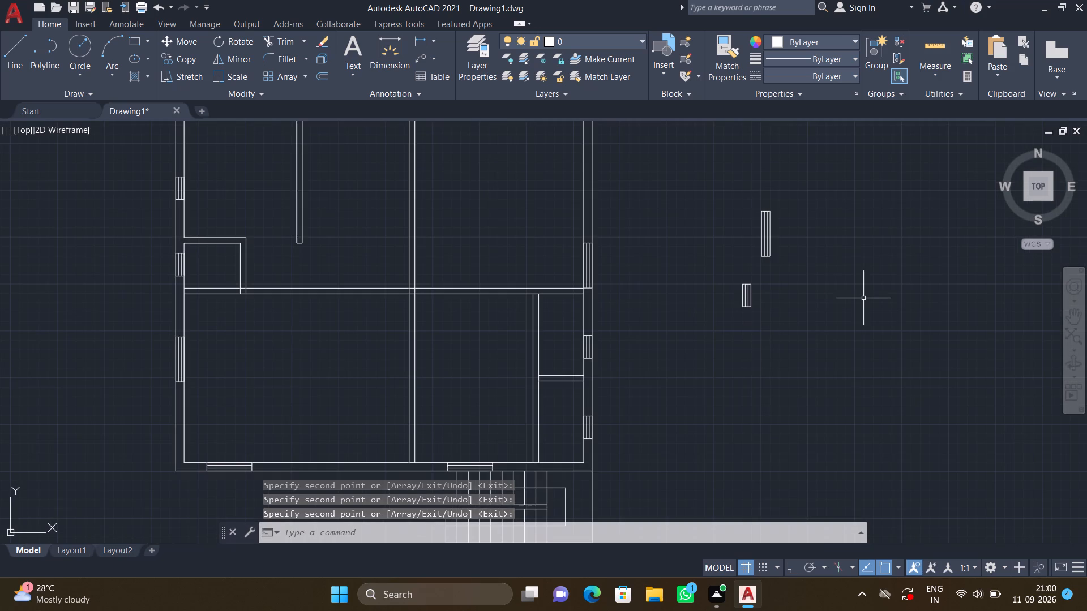
click(772, 316)
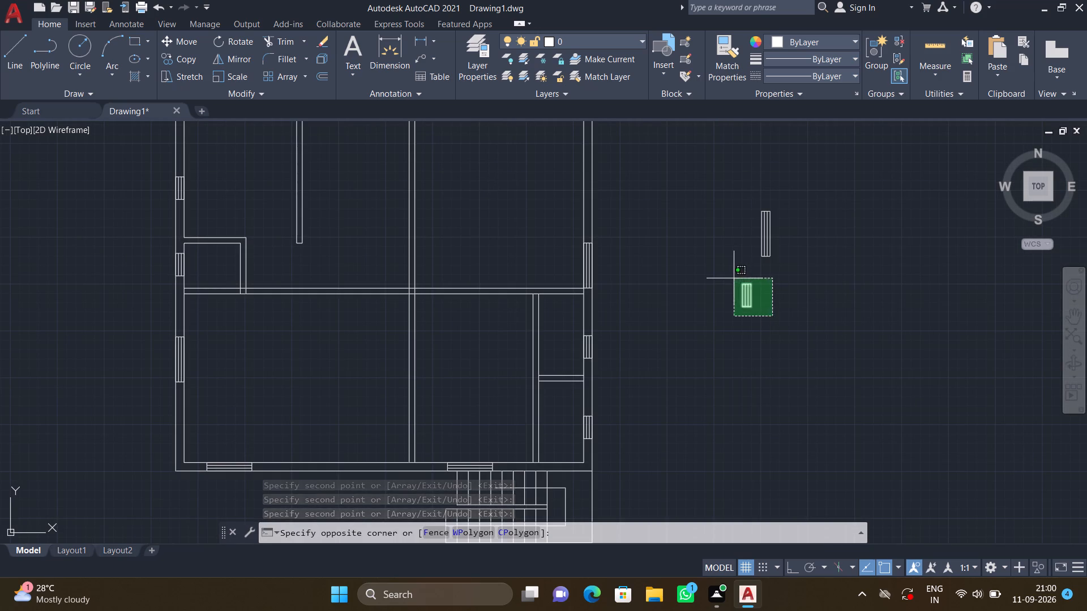
click(734, 278)
key(Delete)
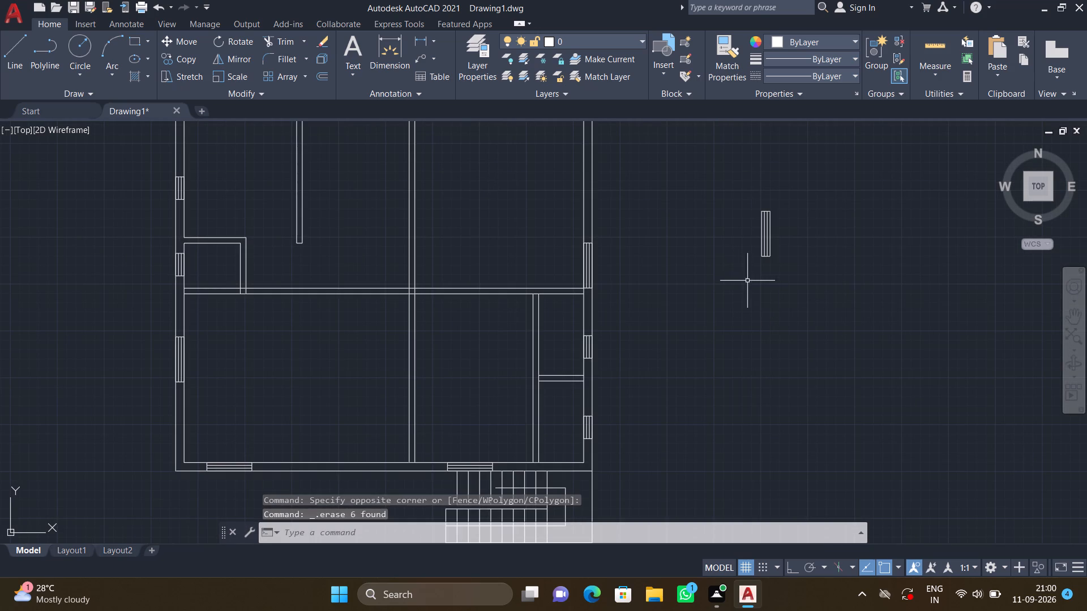
click(779, 275)
click(741, 178)
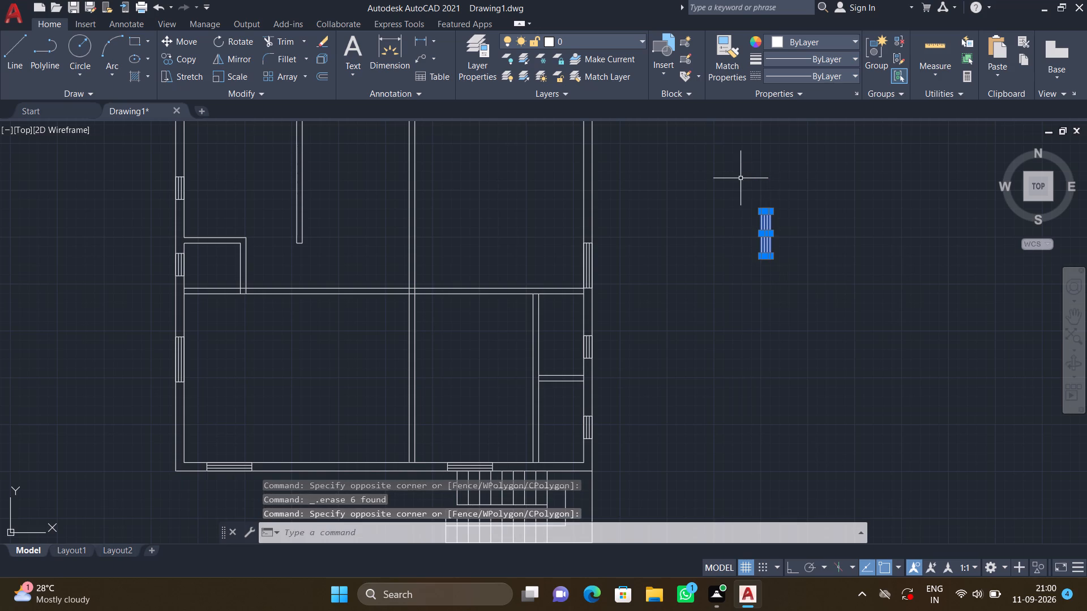
key(Delete)
Insert the Door - Imperial block from the architectural tool palette in the empty area to the right of the plan, and close the palette.
scroll(741, 178, down, 1)
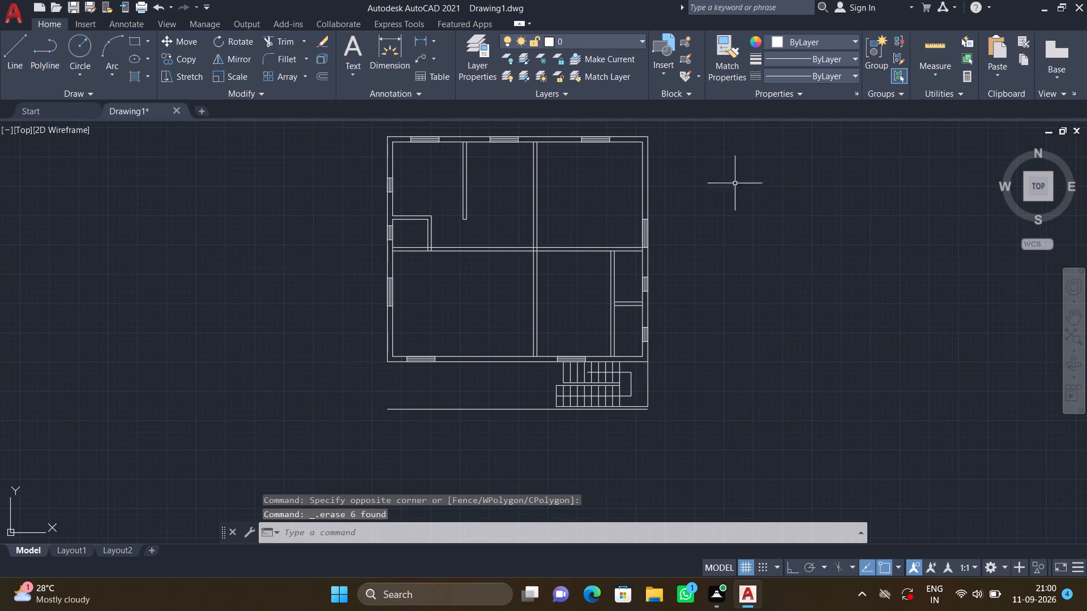
scroll(457, 249, down, 1)
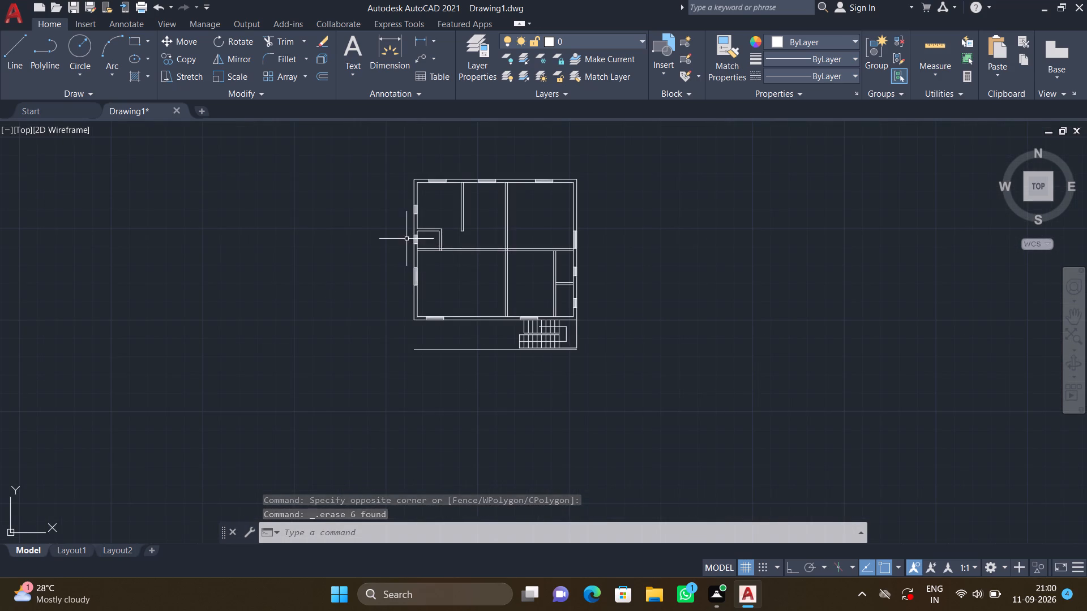
middle_drag(406, 238, 436, 290)
scroll(457, 243, up, 2)
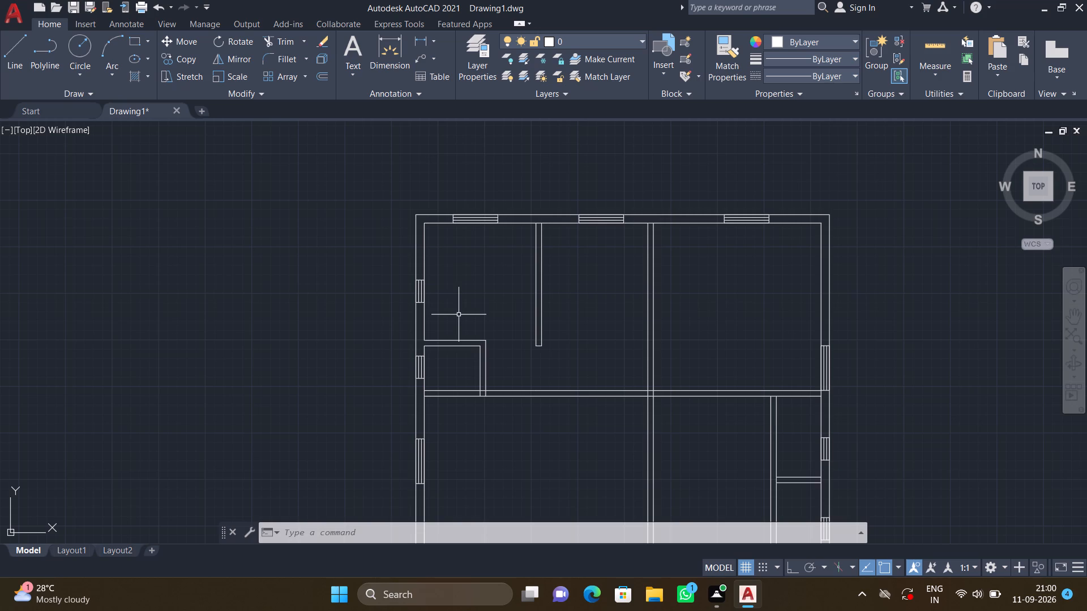
scroll(459, 315, down, 1)
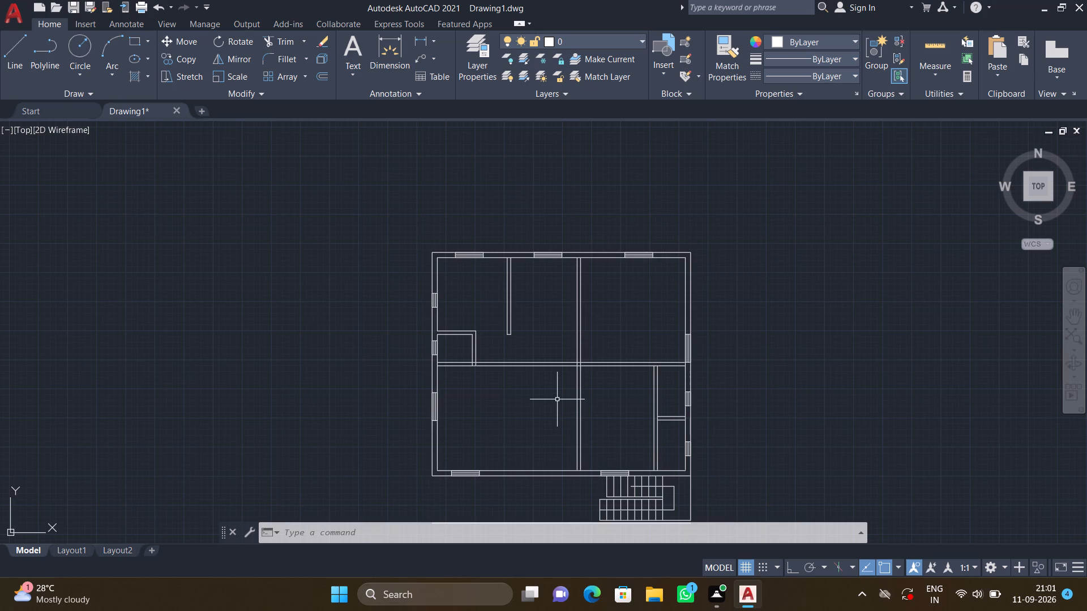
middle_drag(756, 293, 751, 294)
middle_drag(751, 294, 682, 264)
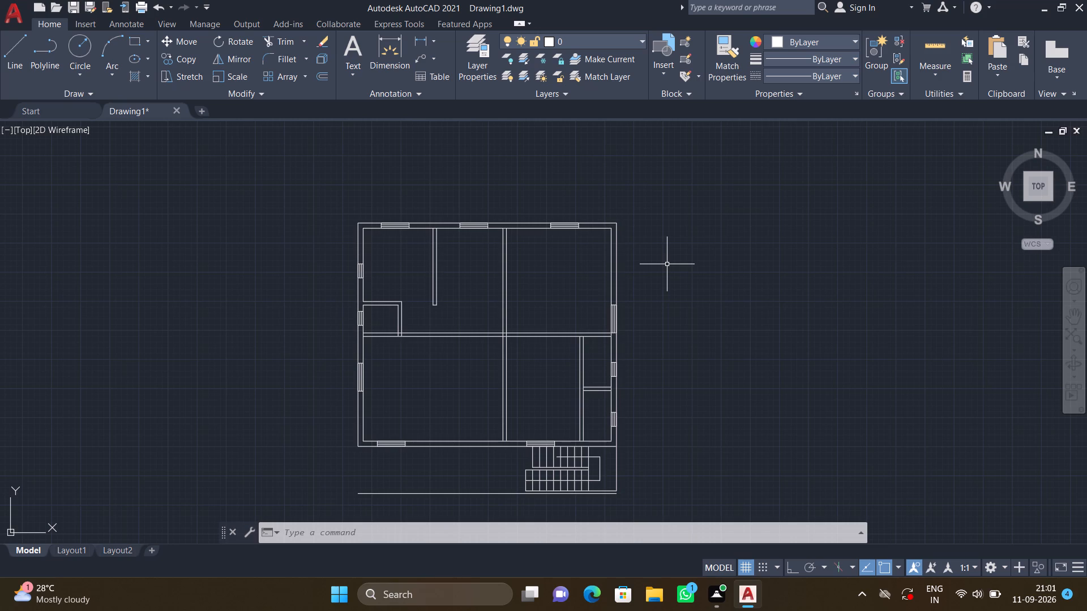
text(TP)
key(Return)
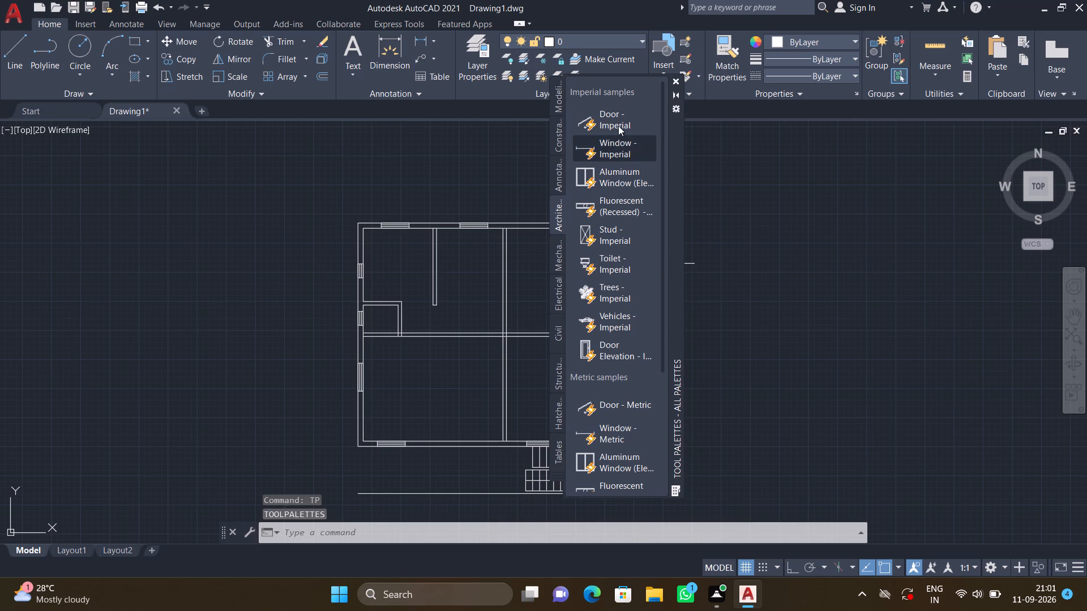
click(615, 121)
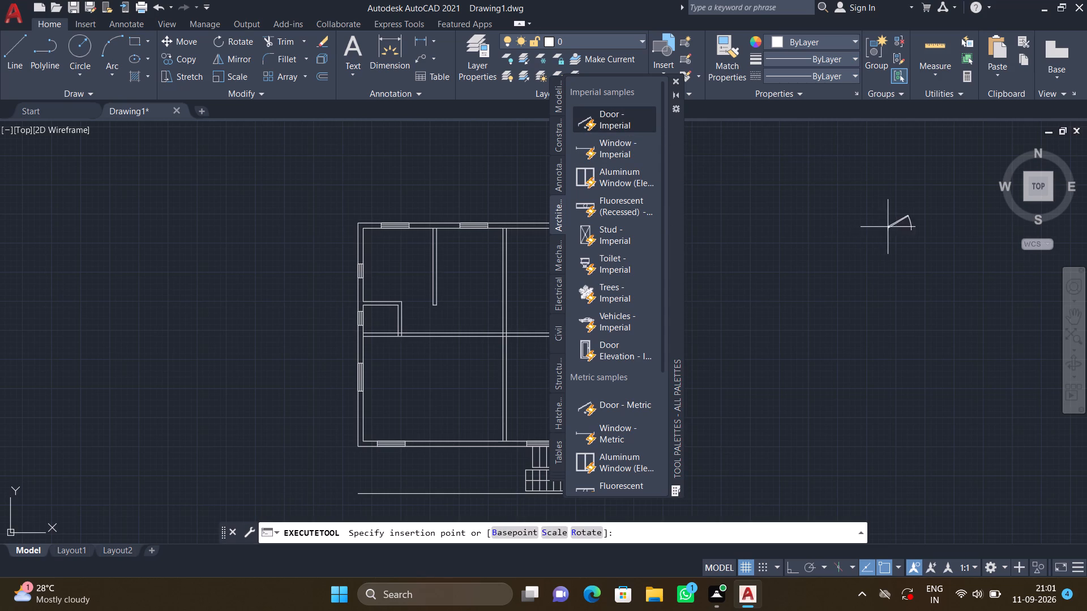
click(797, 240)
key(Escape)
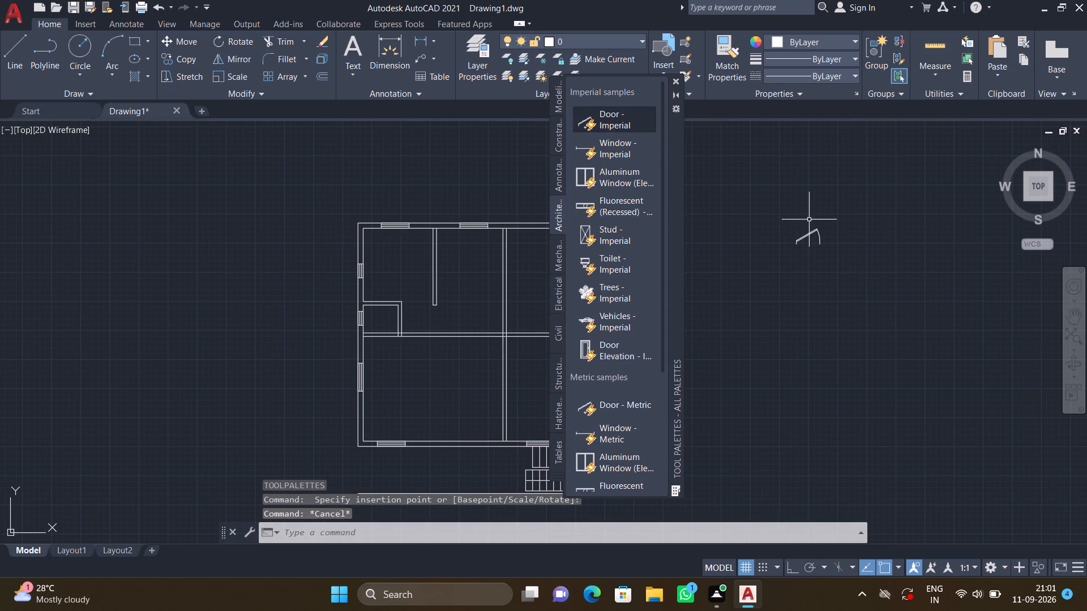
click(678, 81)
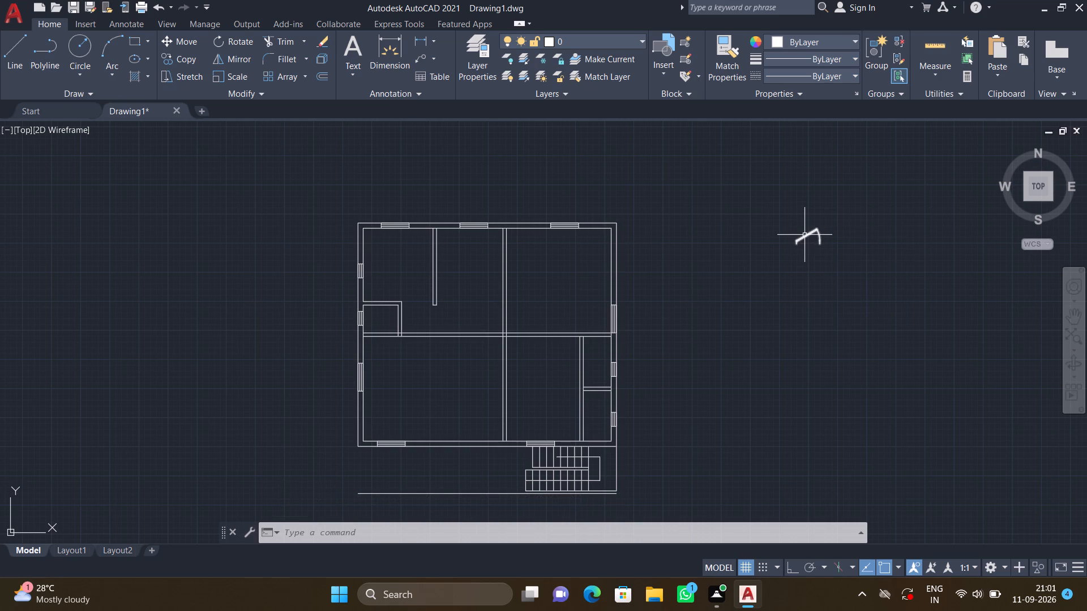
Set the inserted door block's opening angle to Open 90º.
click(804, 235)
scroll(796, 231, up, 2)
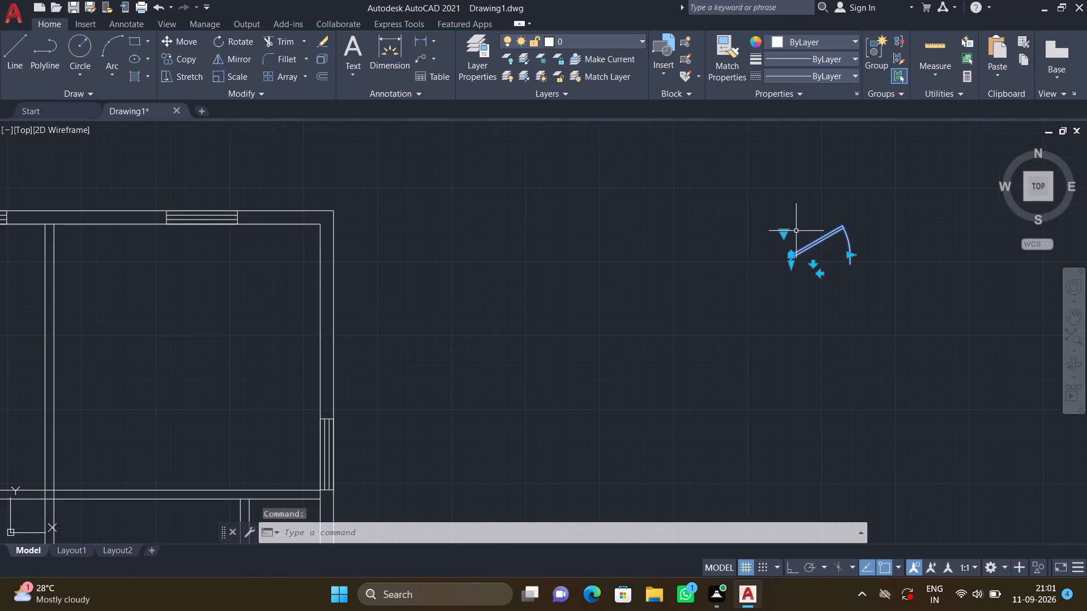
click(784, 232)
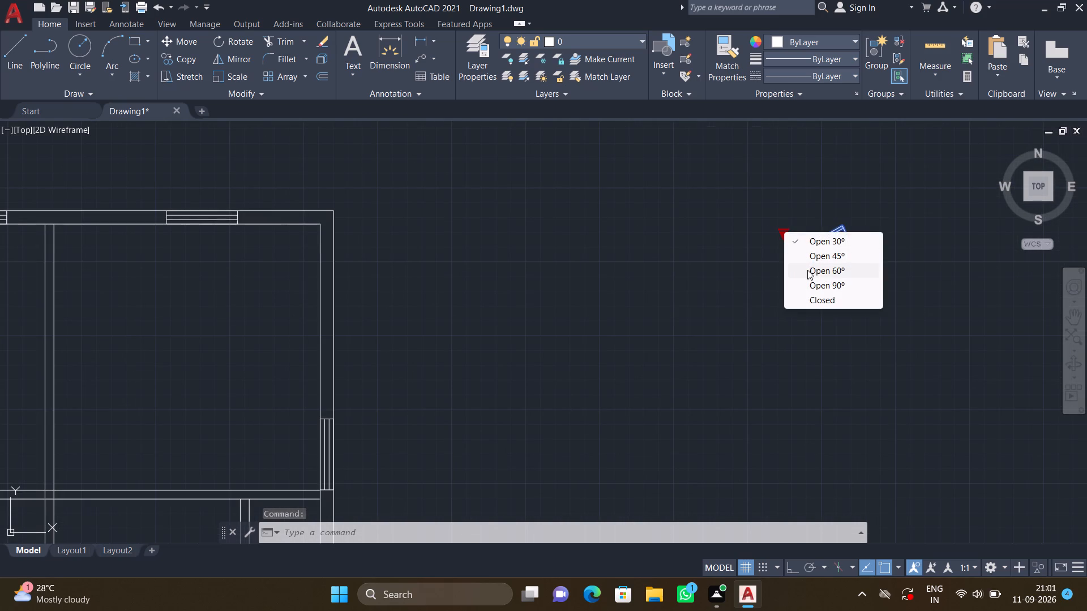
click(825, 287)
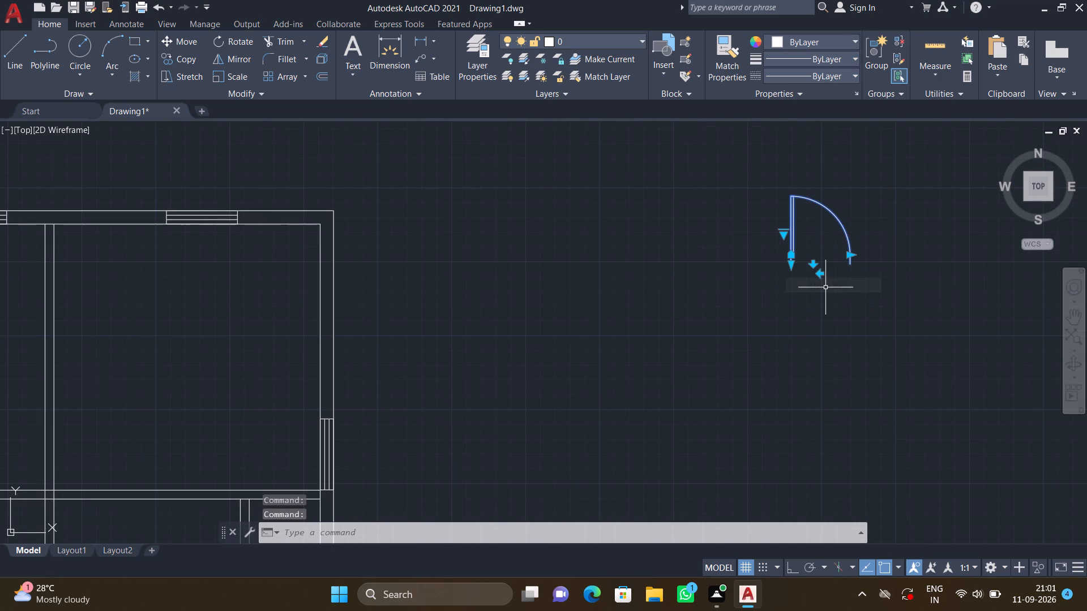
key(Escape)
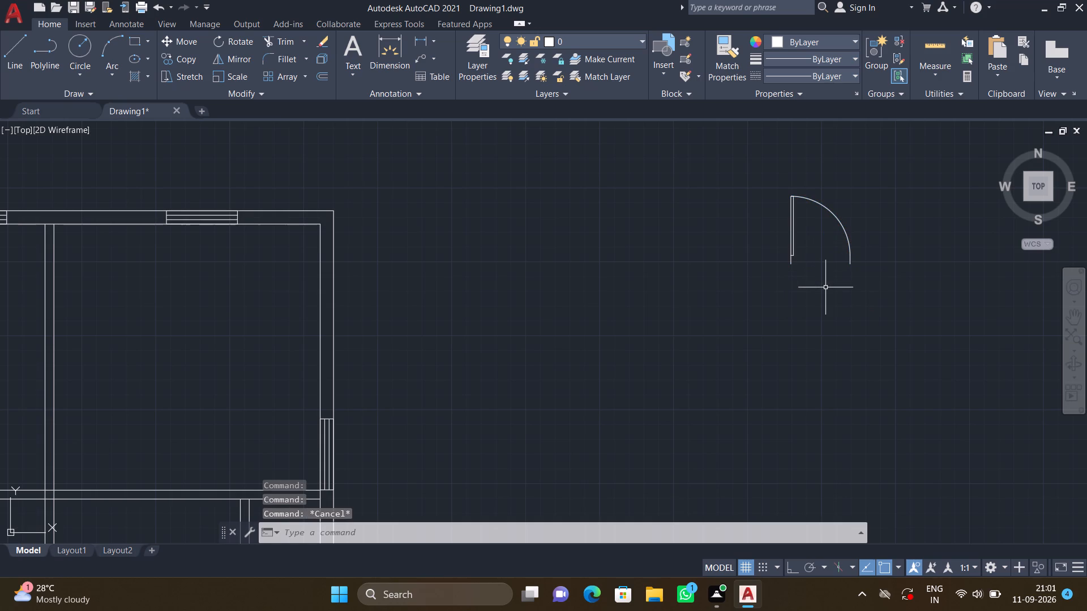
Scale the door by reference from its lower hinge-side corner, with Ortho on, making its opening width 3'.
text(SC)
key(Return)
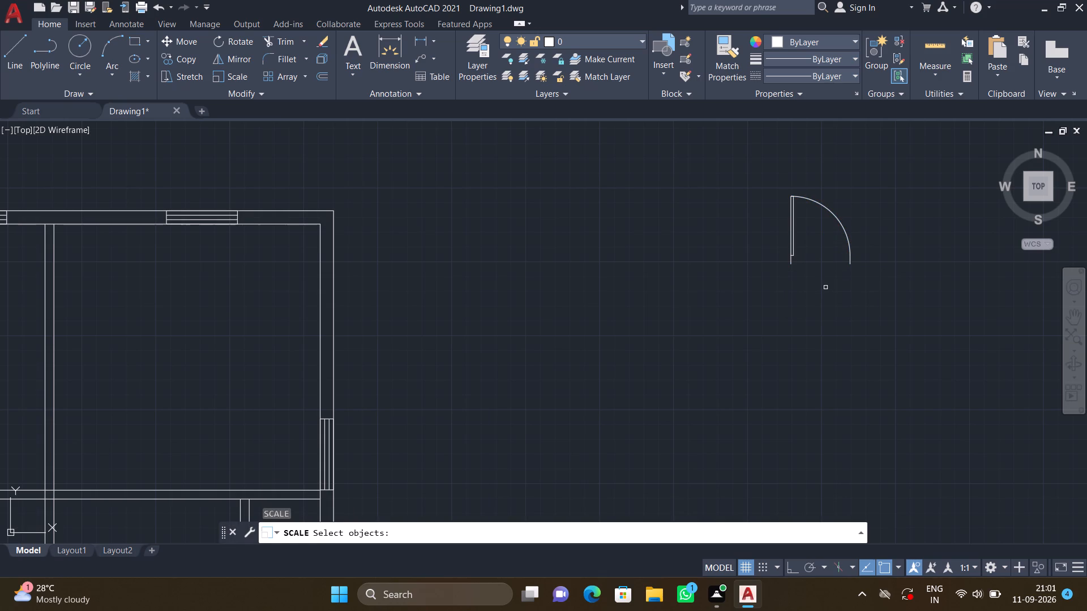
click(794, 238)
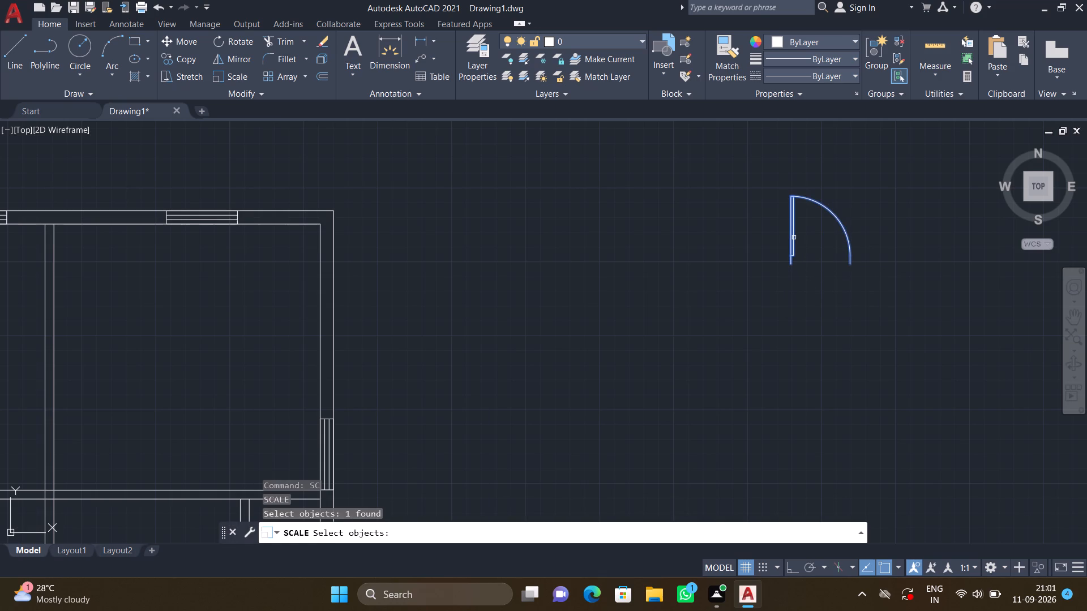
key(Return)
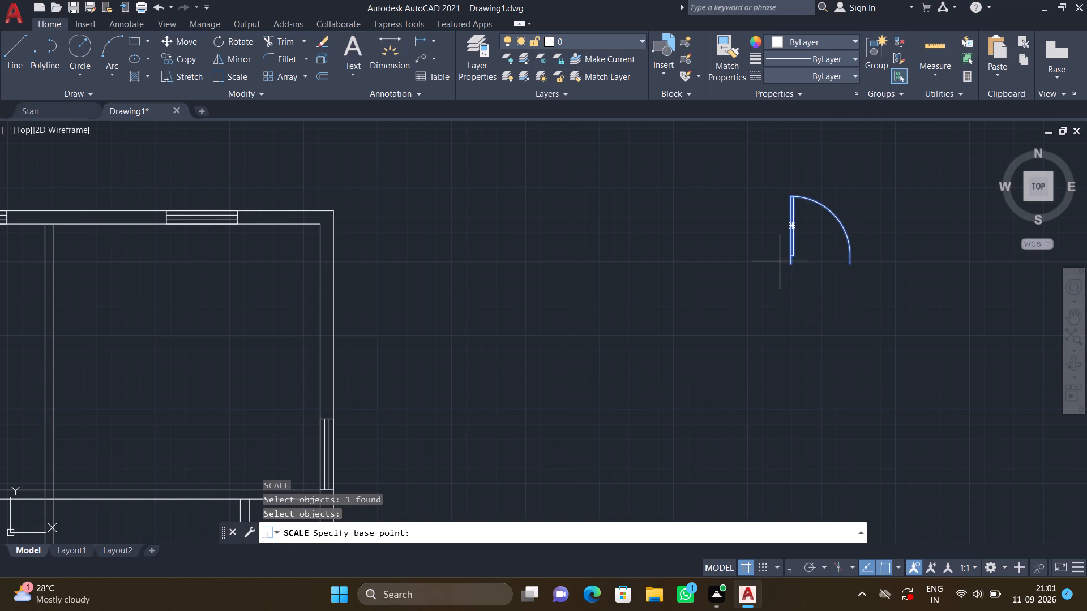
click(792, 263)
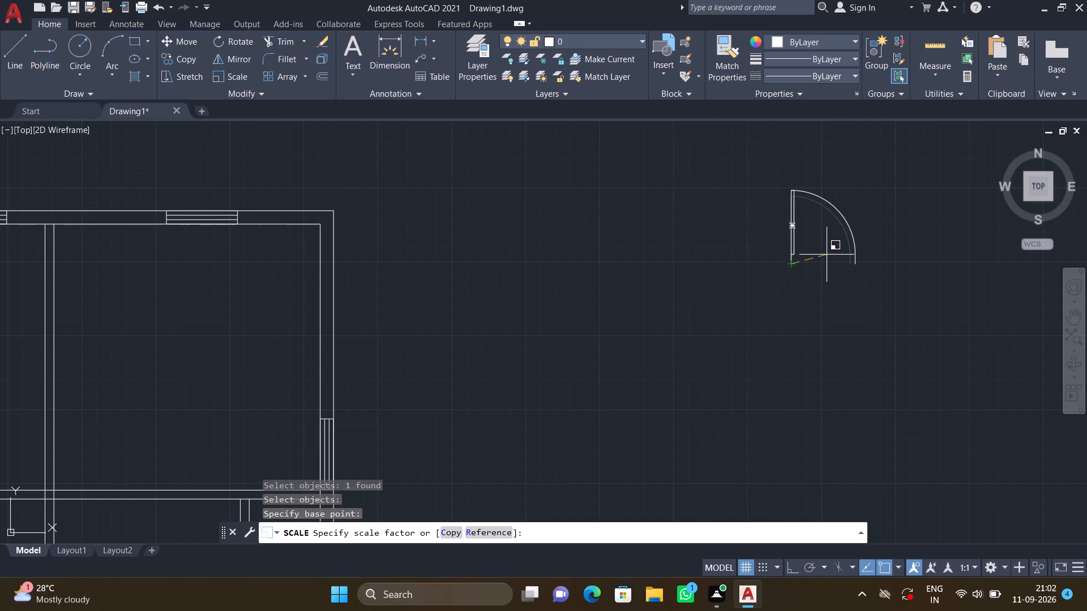
key(r)
key(Return)
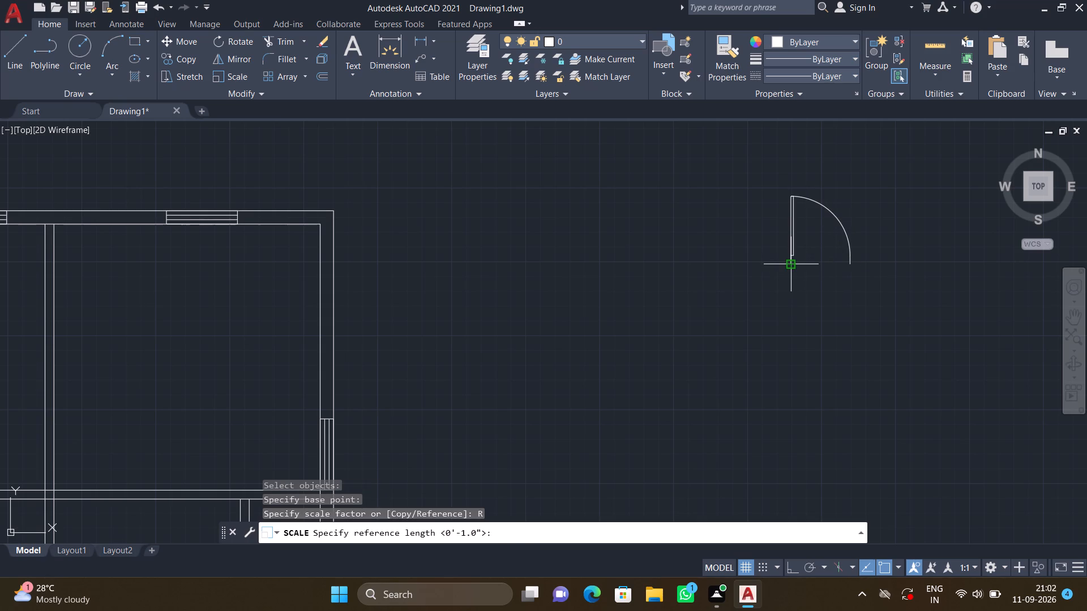
key(F8)
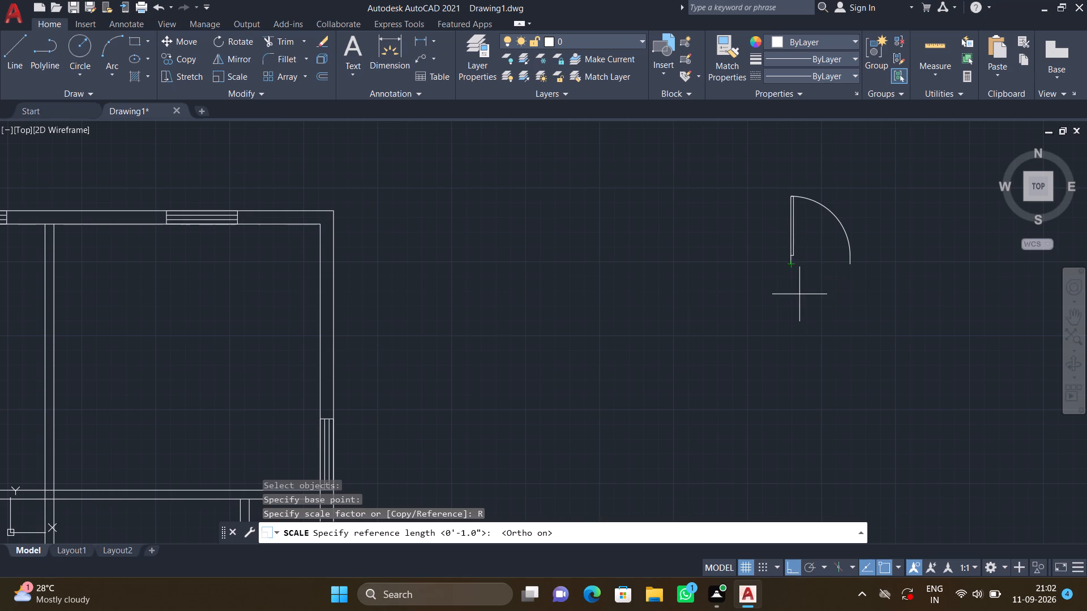
click(793, 261)
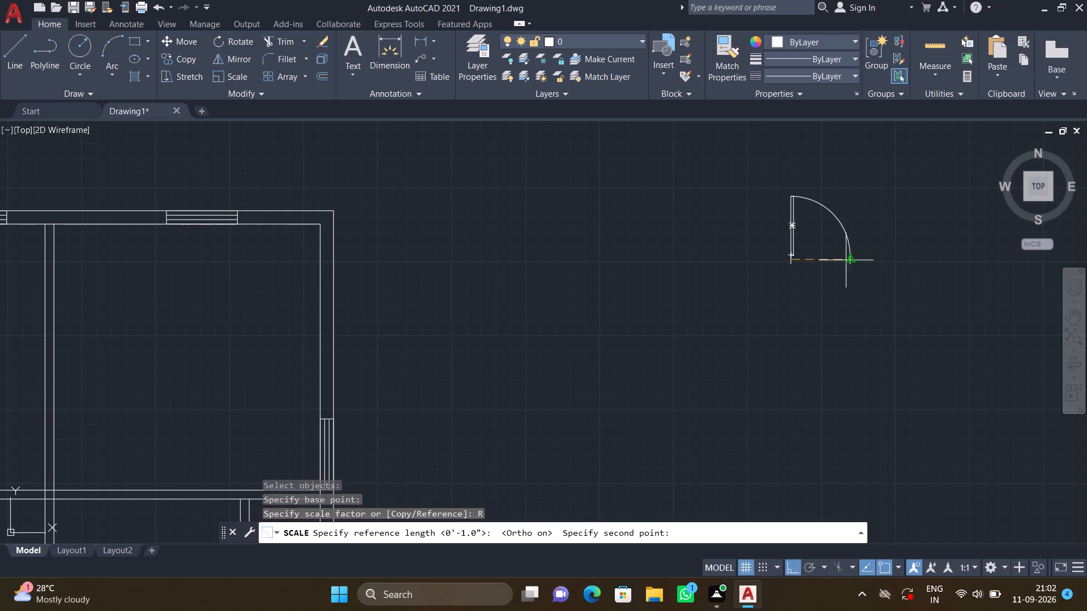
click(848, 259)
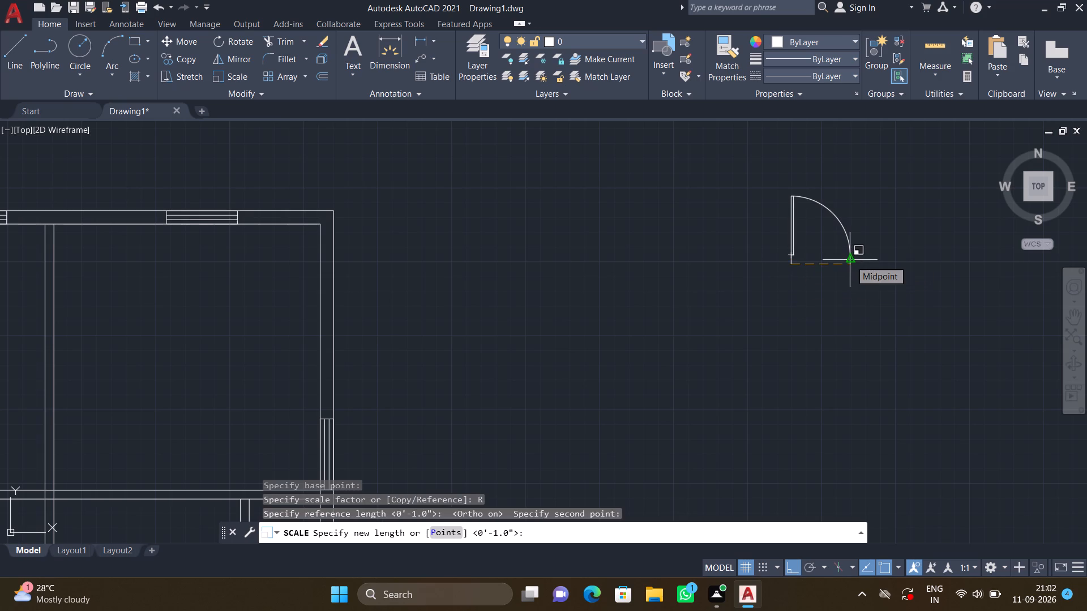
text(3')
key(Return)
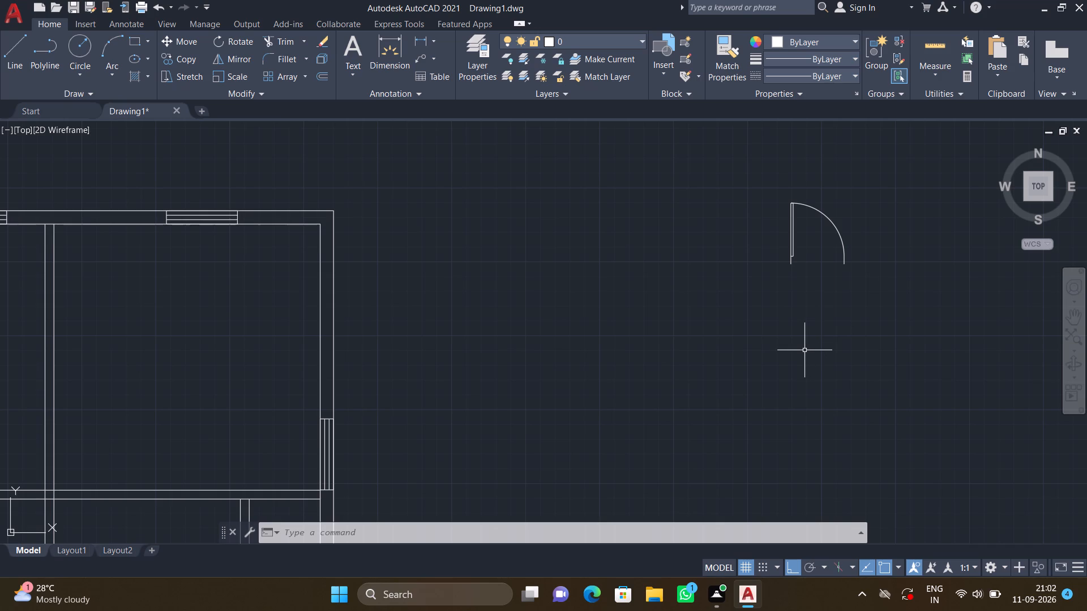
Copy the 3' door orthogonally, placing one copy straight below it and another about 15'-7" to its left.
text(CO)
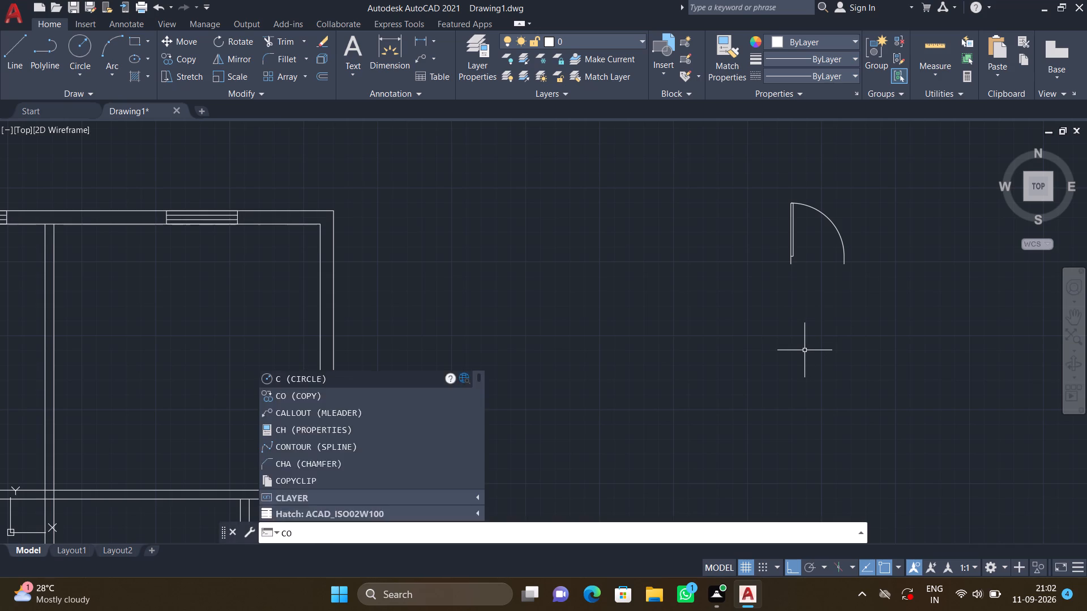
key(Return)
drag(876, 293, 875, 293)
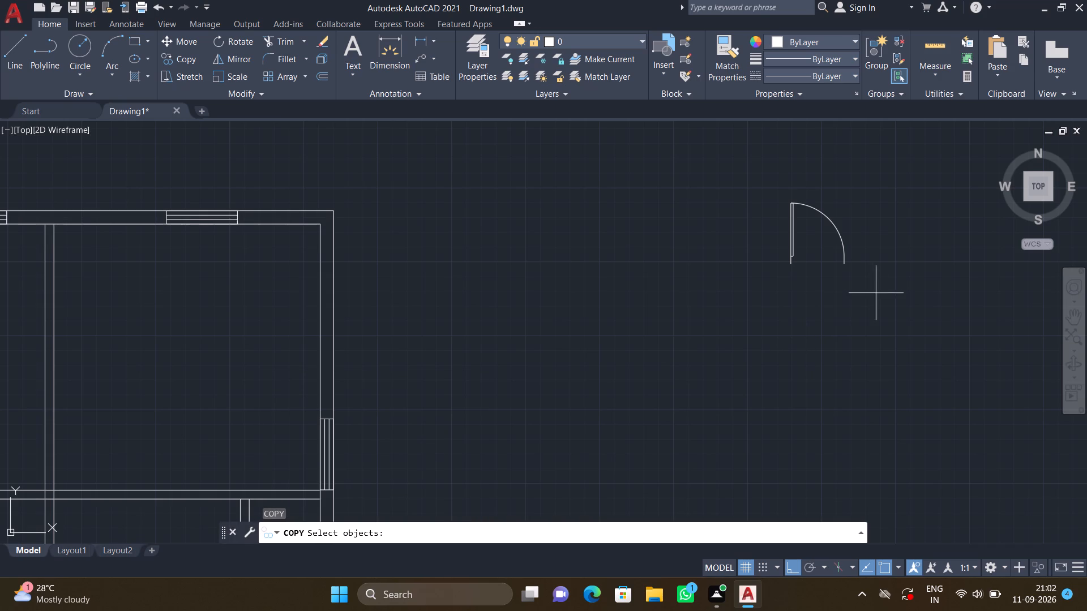
drag(875, 293, 868, 283)
click(757, 169)
key(Return)
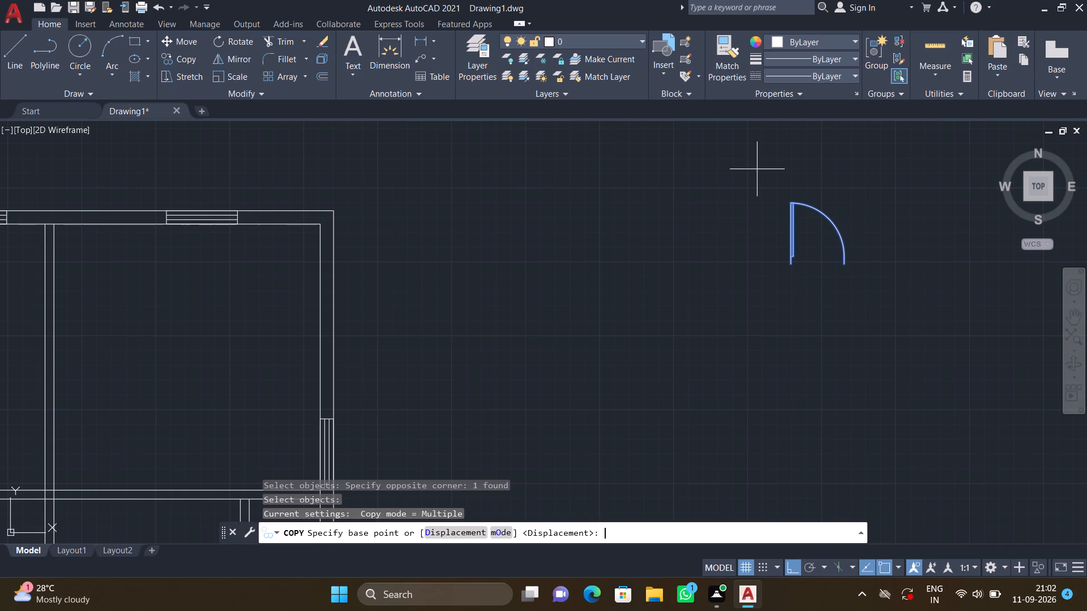
click(788, 261)
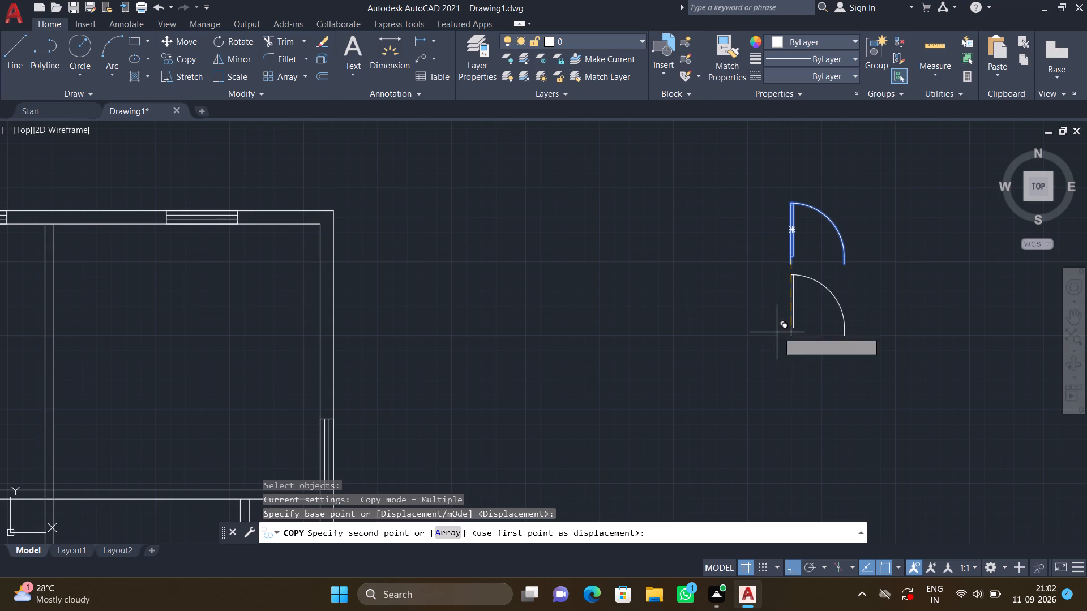
click(776, 441)
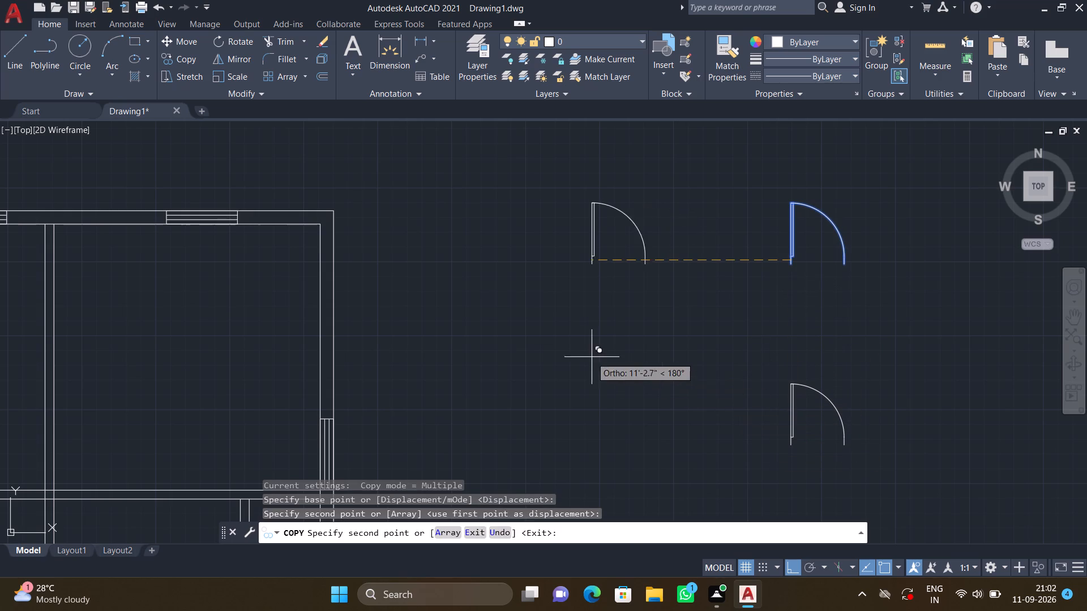
click(514, 325)
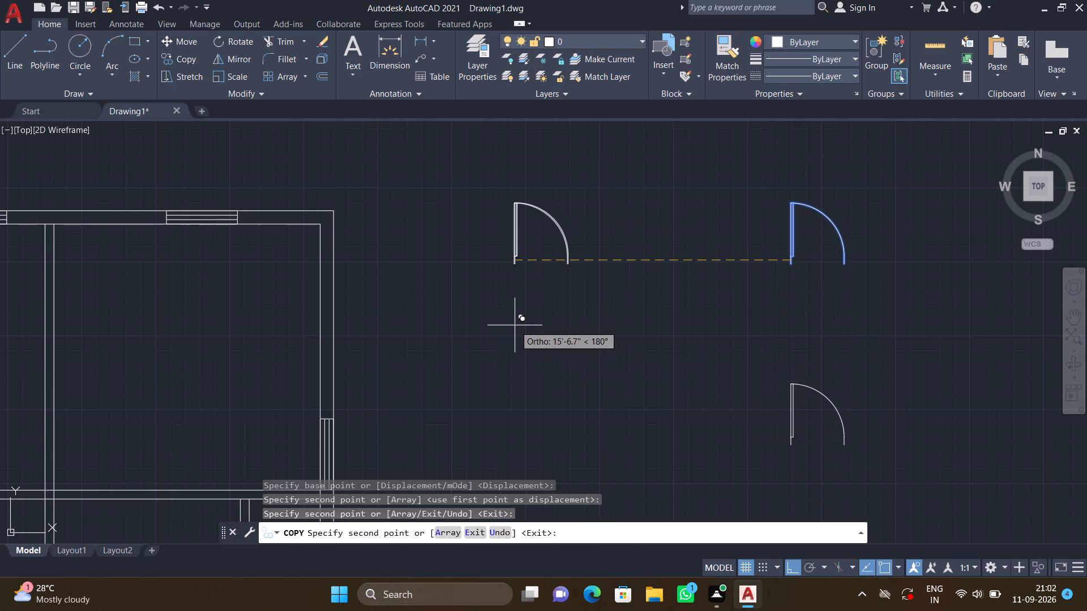
key(Return)
scroll(556, 313, down, 1)
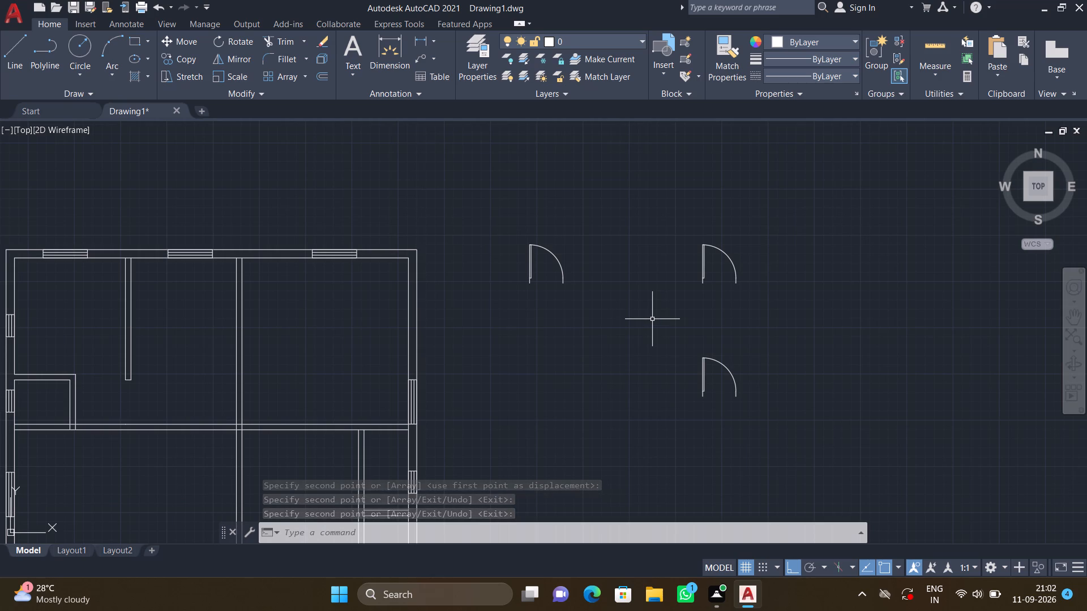
Rotate the door copy nearest the plan 90° counterclockwise about its lower hinge-side corner.
text(RO)
key(Return)
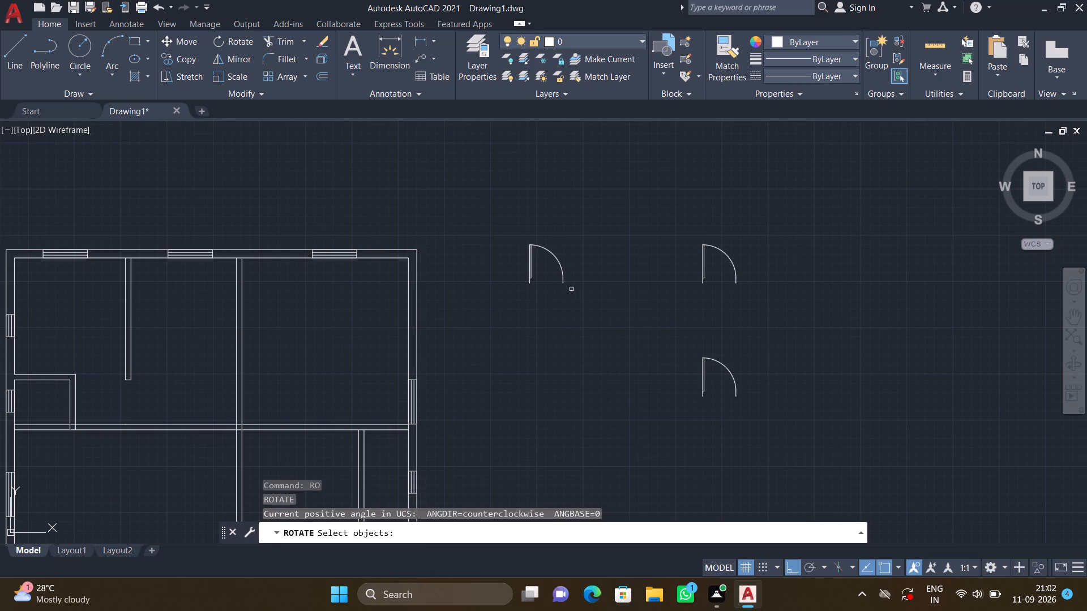
click(560, 263)
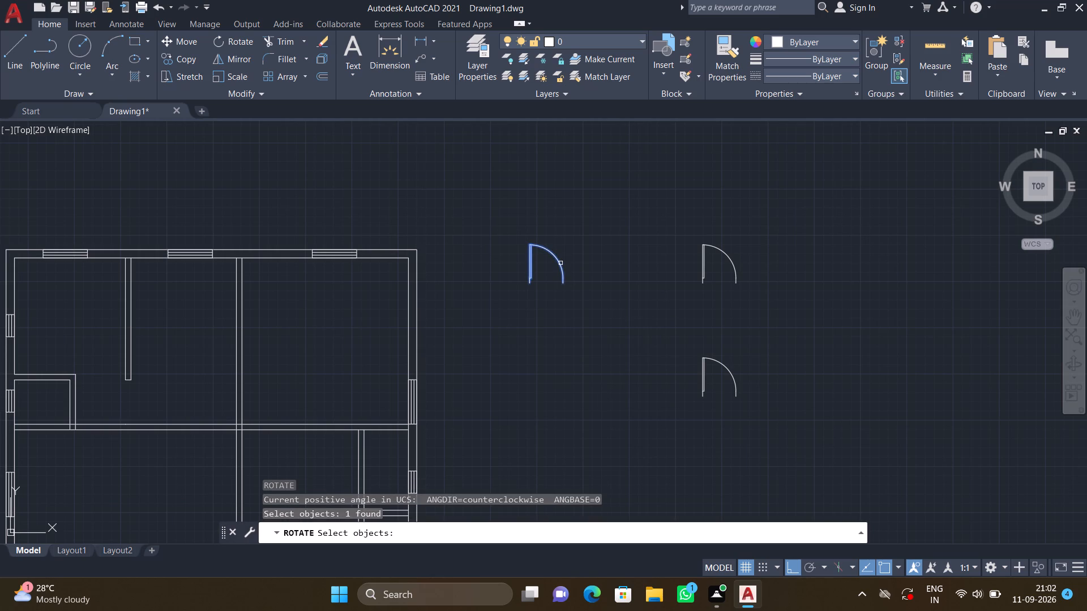
key(Return)
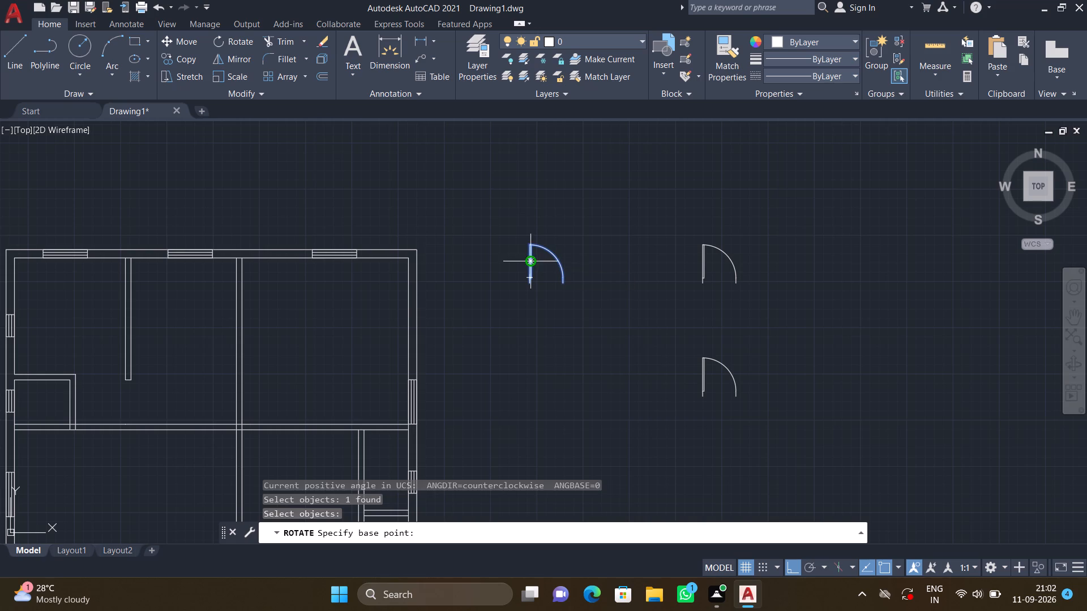
click(528, 283)
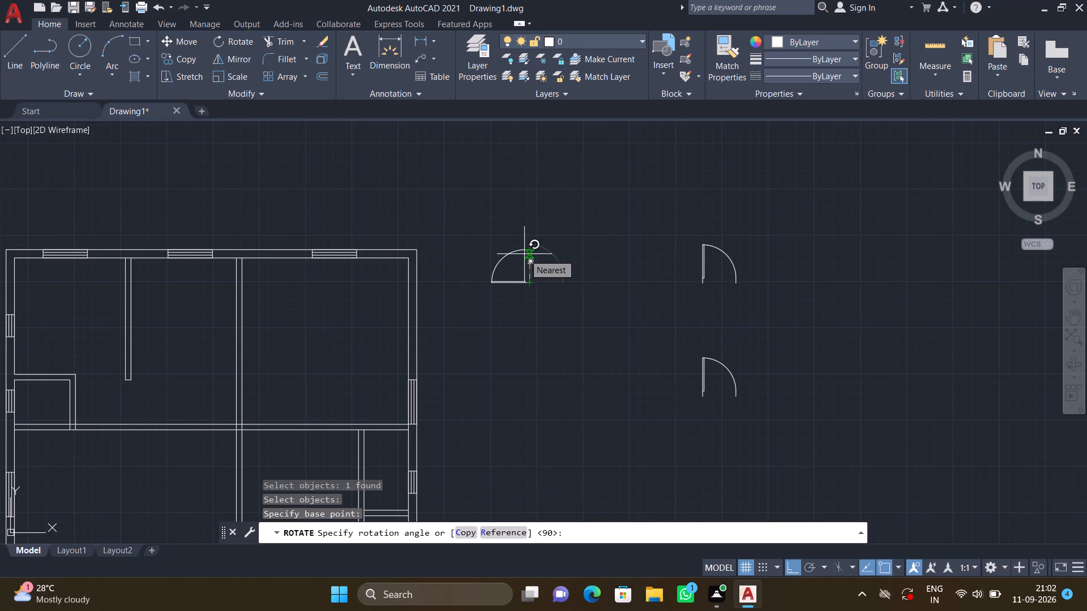
click(524, 254)
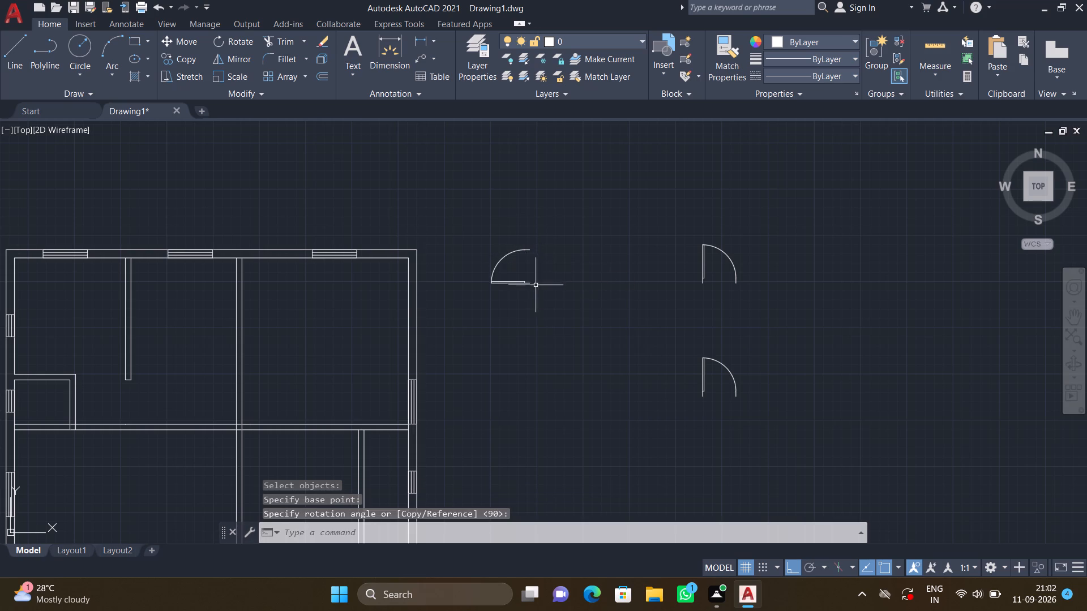
Mirror the rotated door across a vertical line through its inner hinge end, keeping the source door.
text(MI)
key(Return)
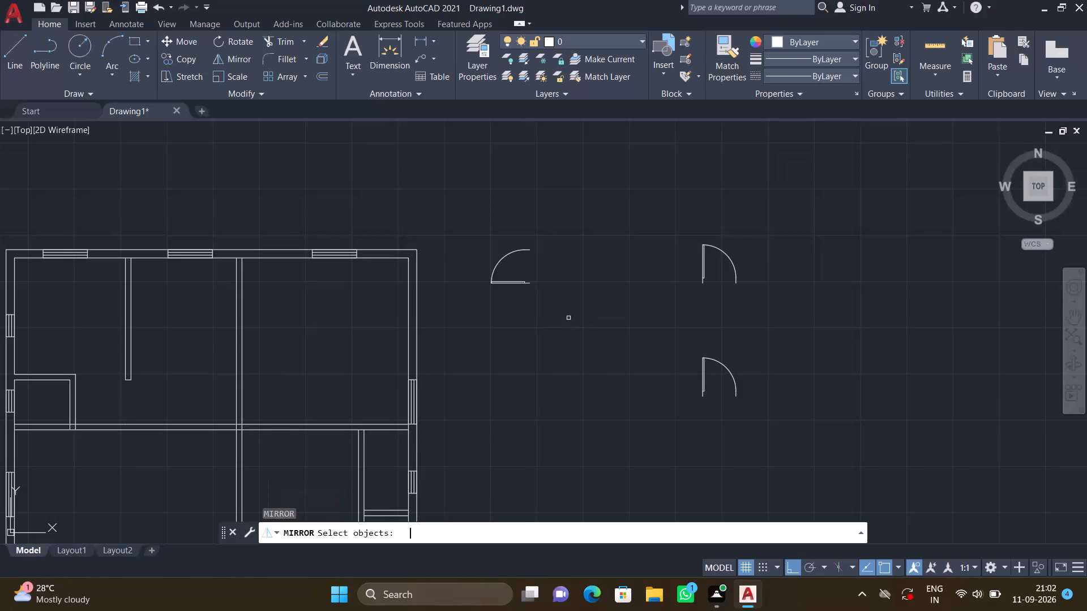
click(525, 284)
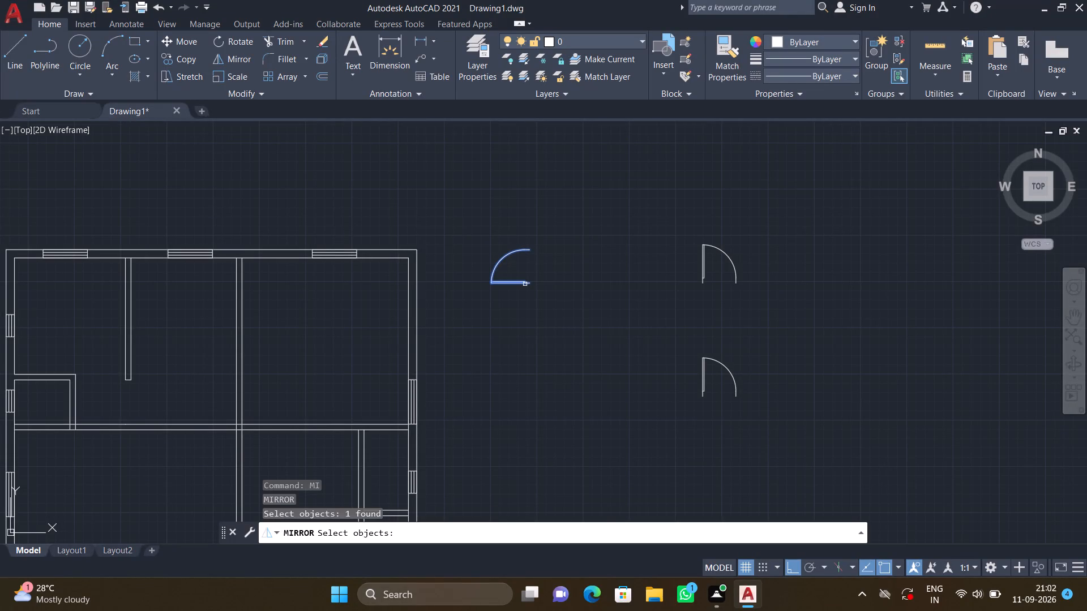
key(Return)
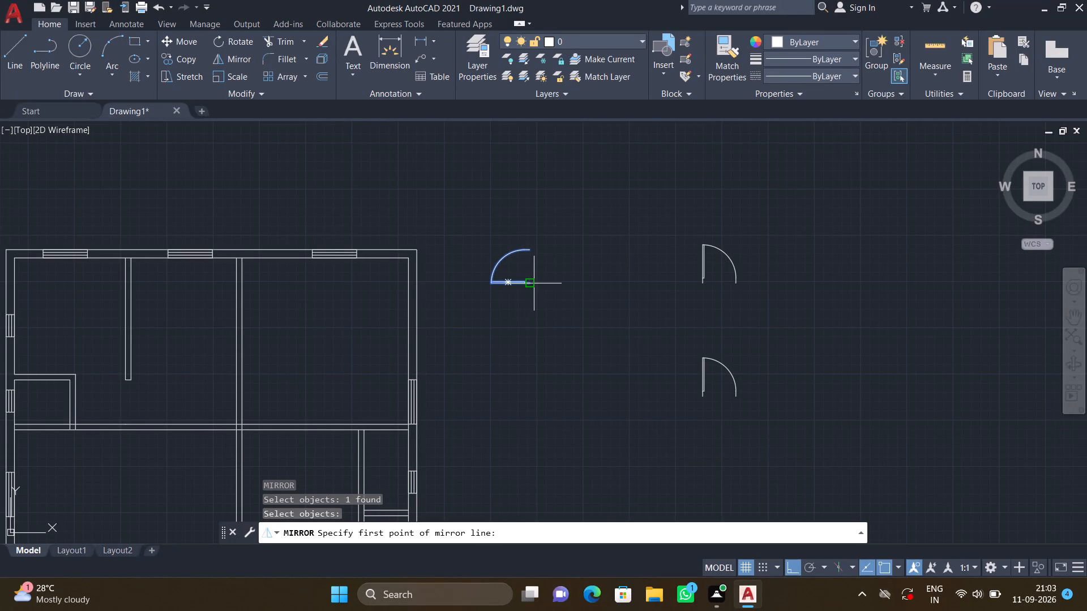
click(534, 282)
click(530, 305)
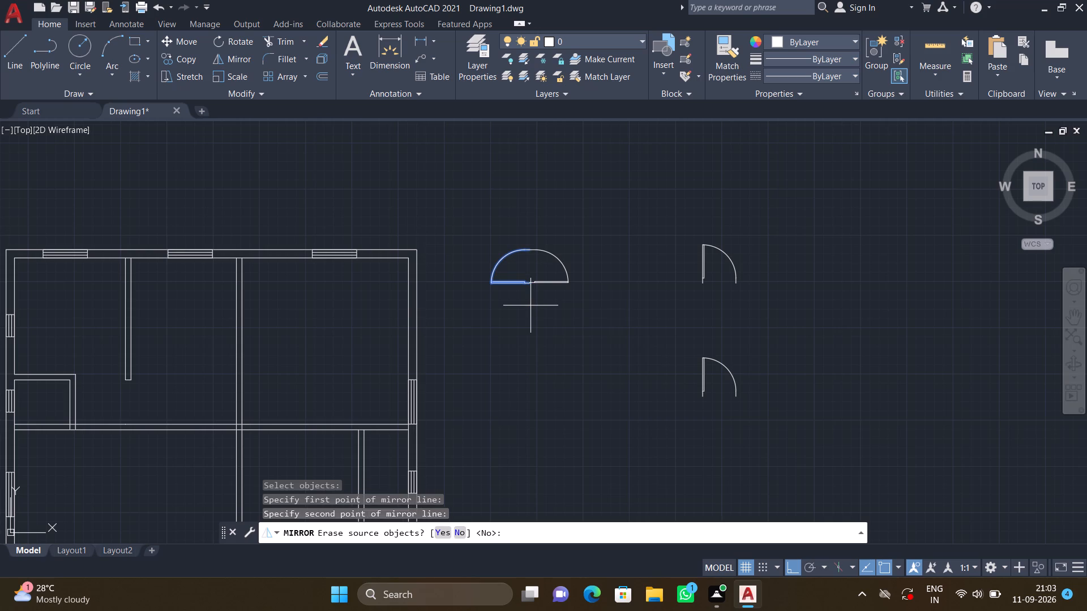
key(Return)
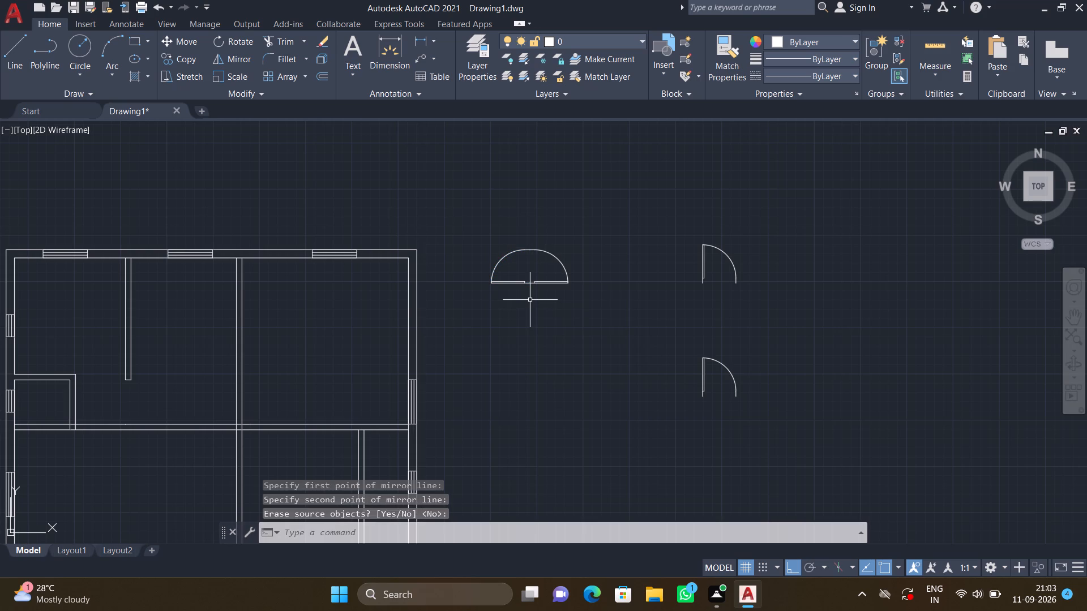
Mirror the rotated door nearest the plan downward across a horizontal line along its leaf, keeping the source door.
text(MI)
key(Return)
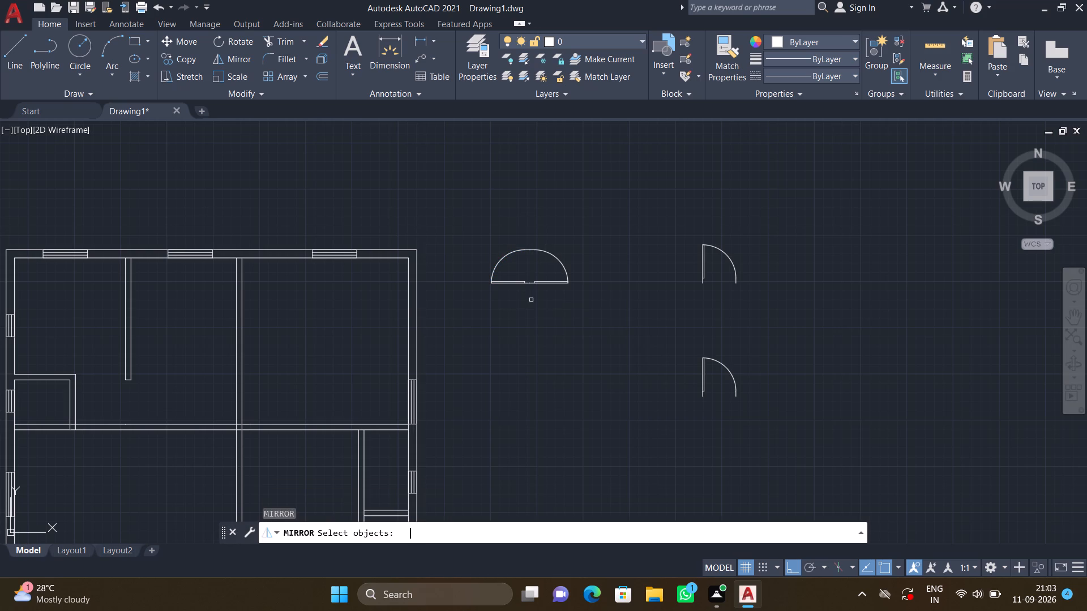
click(520, 280)
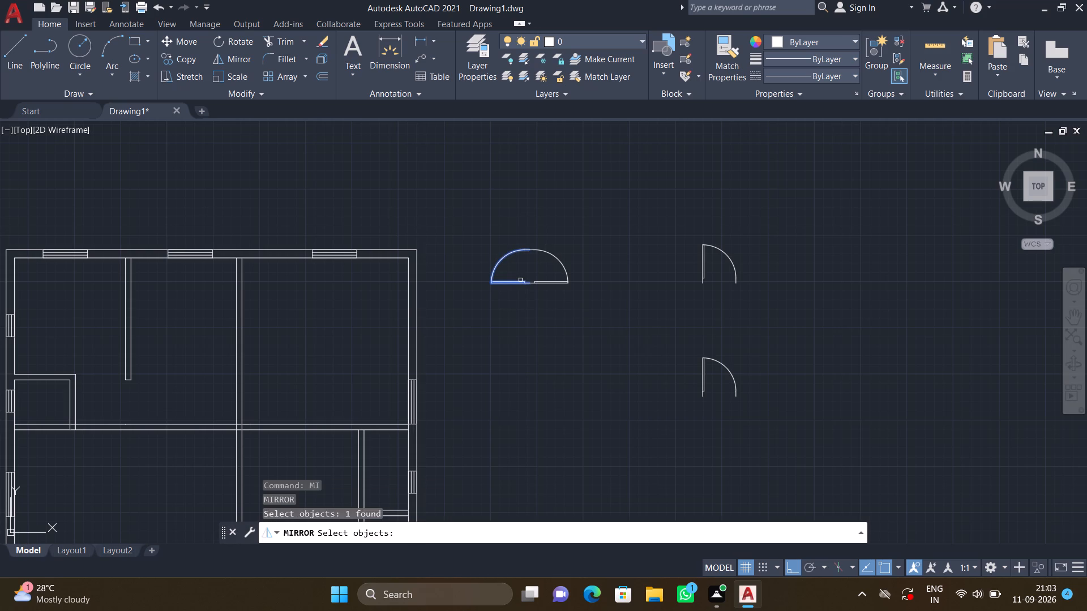
key(Return)
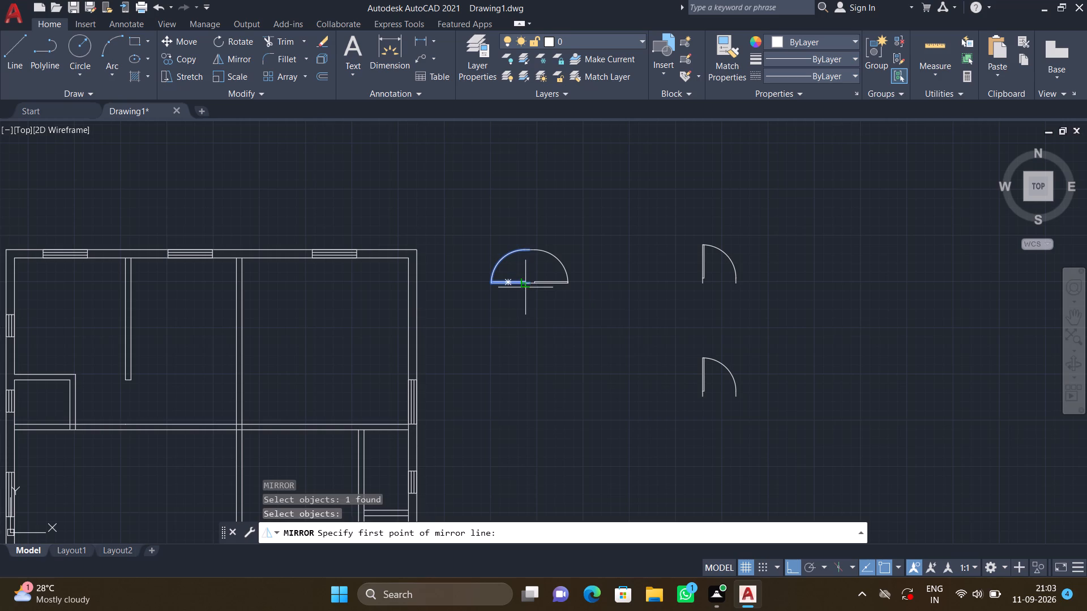
click(525, 287)
click(476, 315)
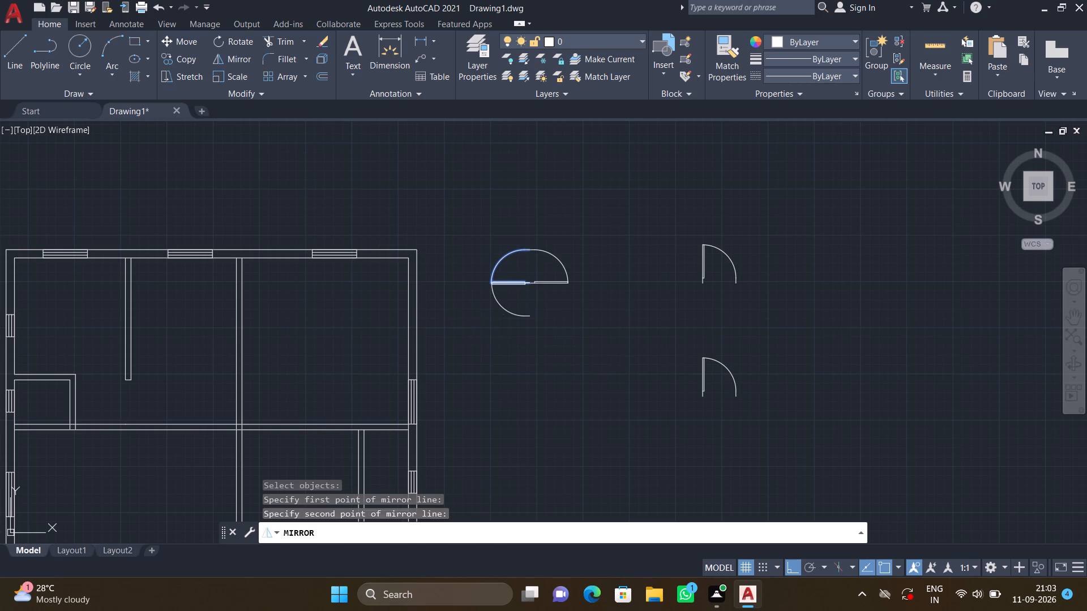
key(Return)
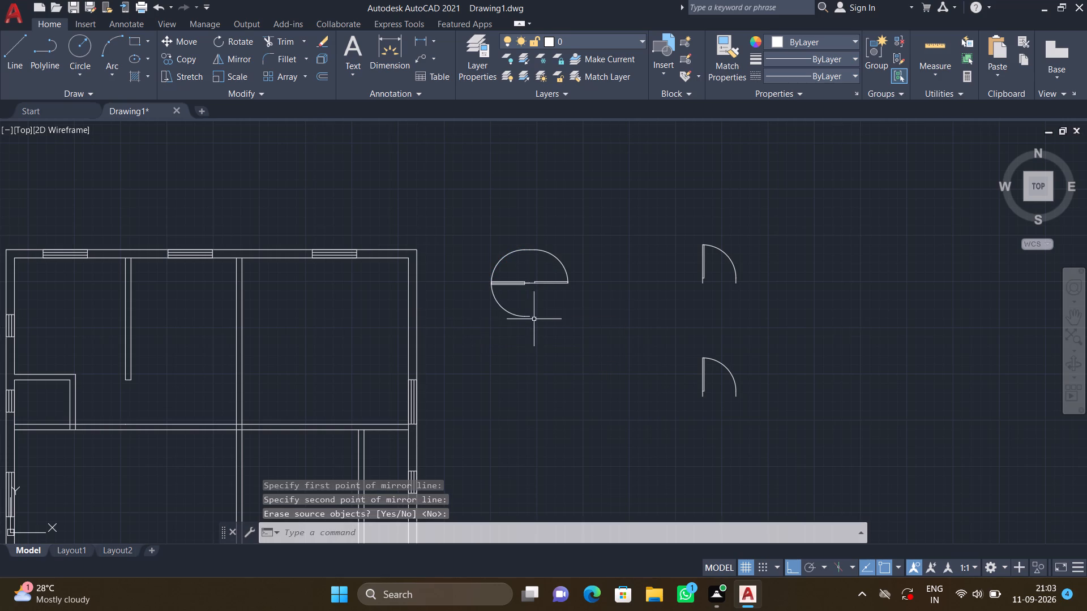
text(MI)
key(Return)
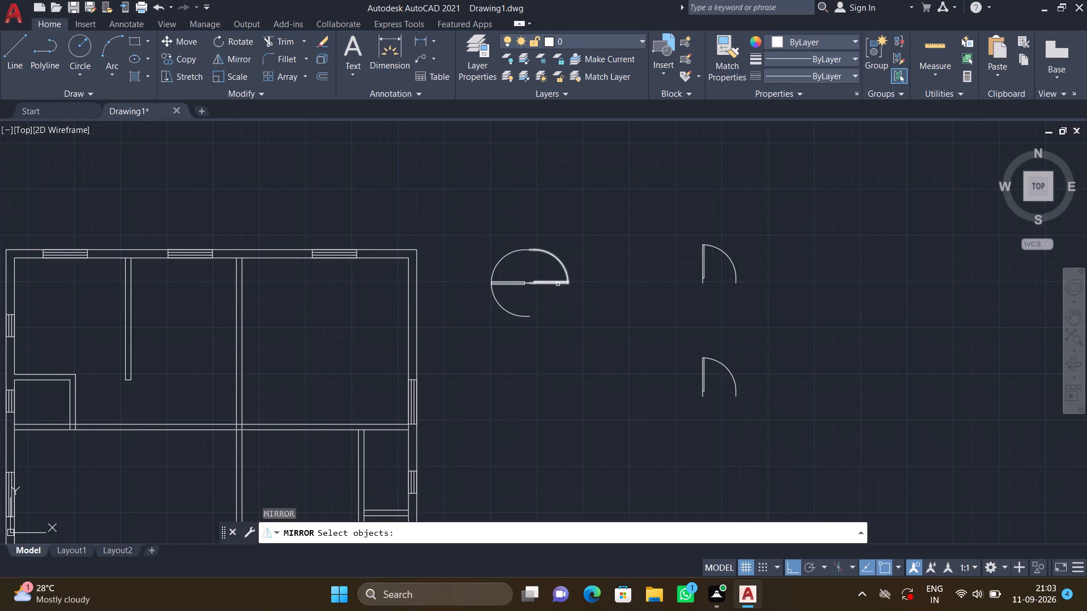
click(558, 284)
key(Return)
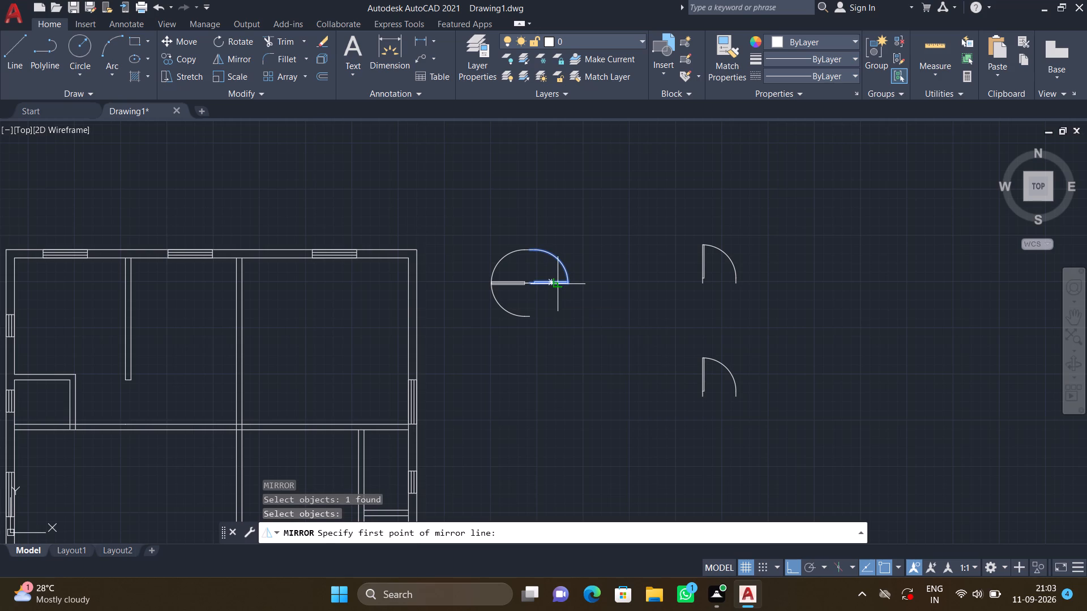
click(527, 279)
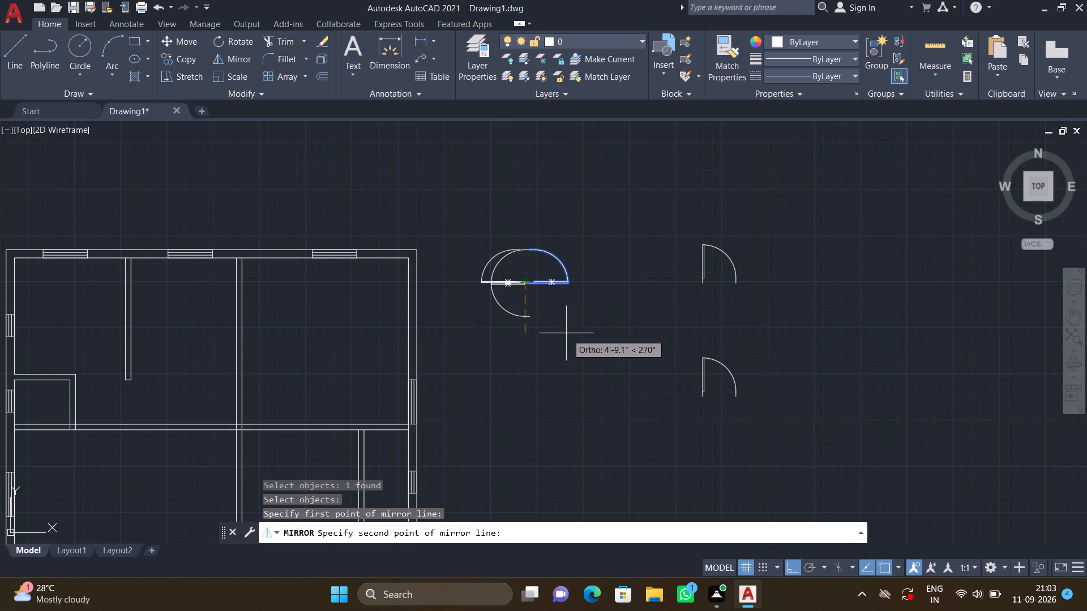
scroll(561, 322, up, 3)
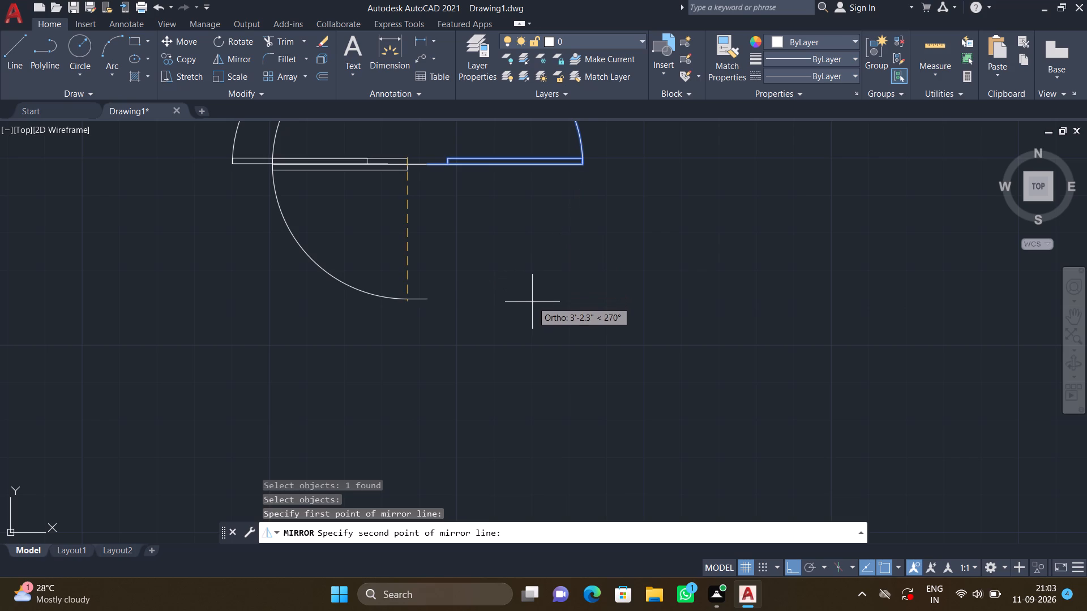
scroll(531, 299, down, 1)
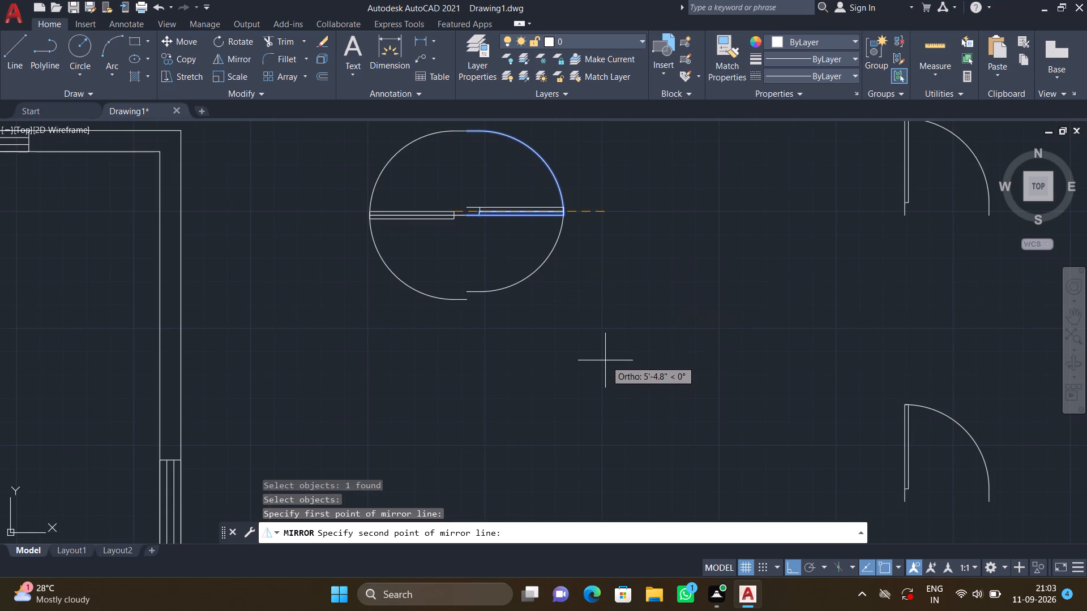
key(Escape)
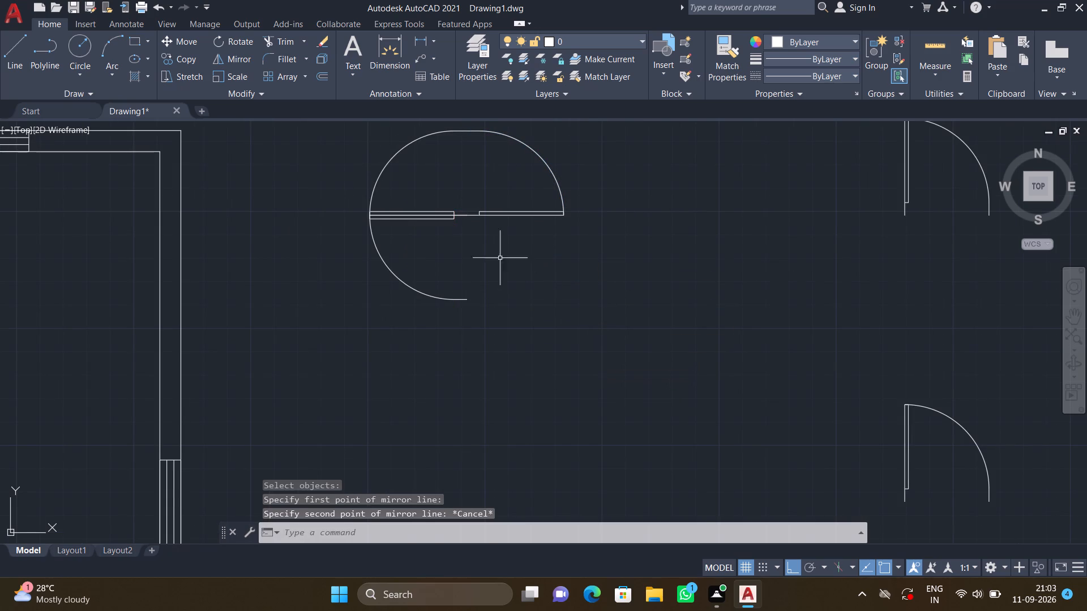
Mirror the upper door farther from the plan in the joined group downward across the horizontal leaf line, keeping the source.
scroll(486, 248, up, 1)
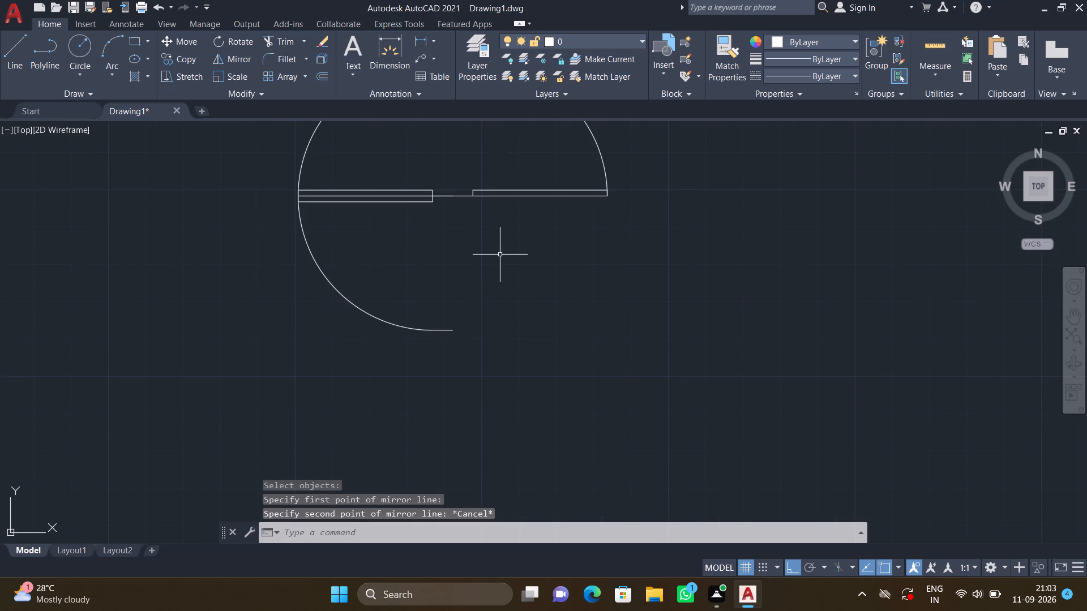
text(MI)
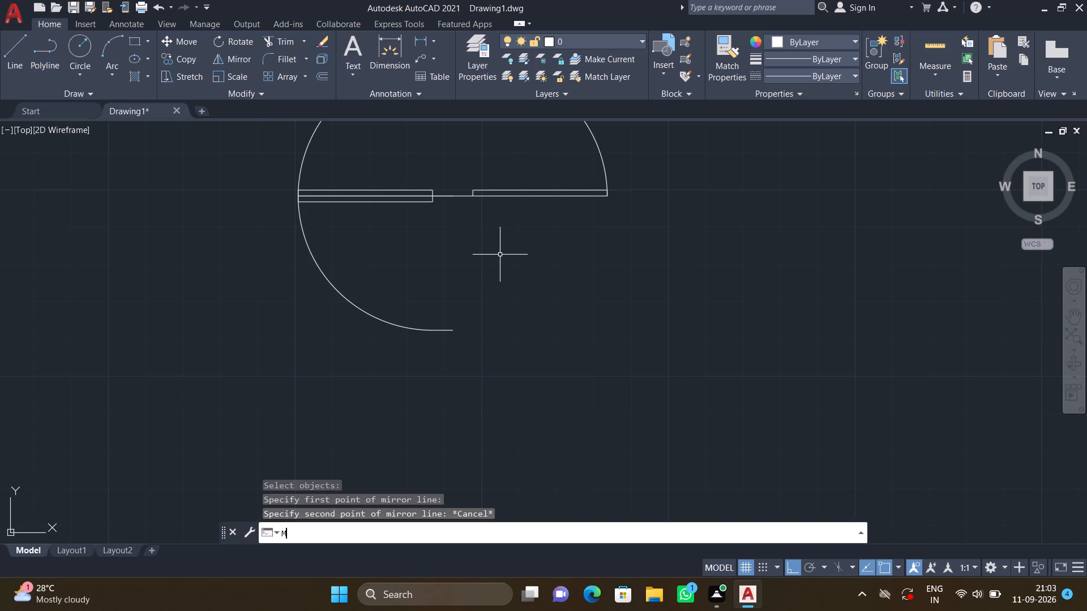
key(Return)
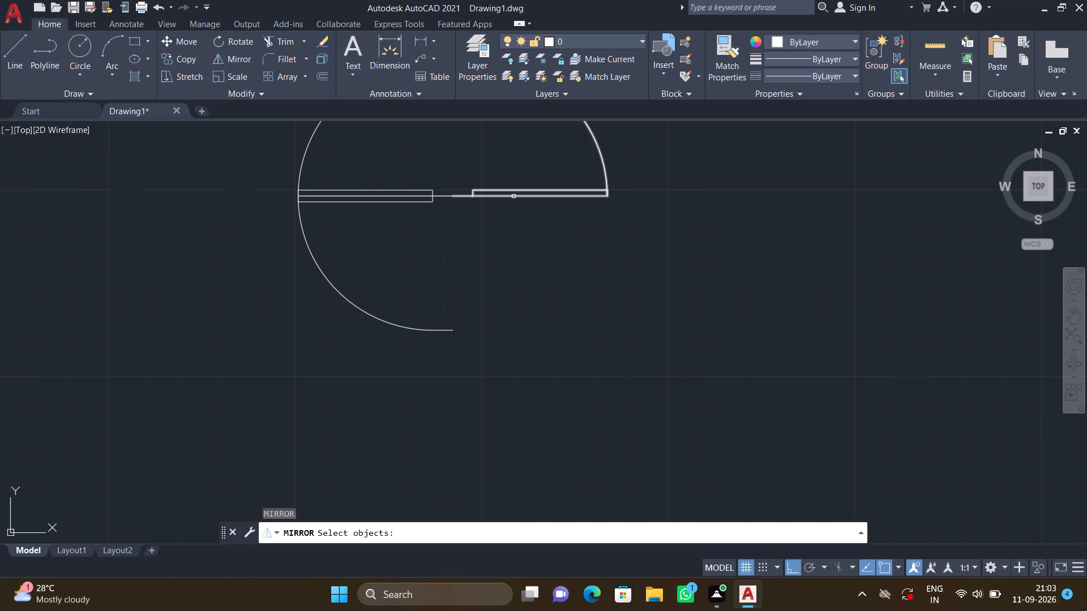
click(513, 196)
key(Return)
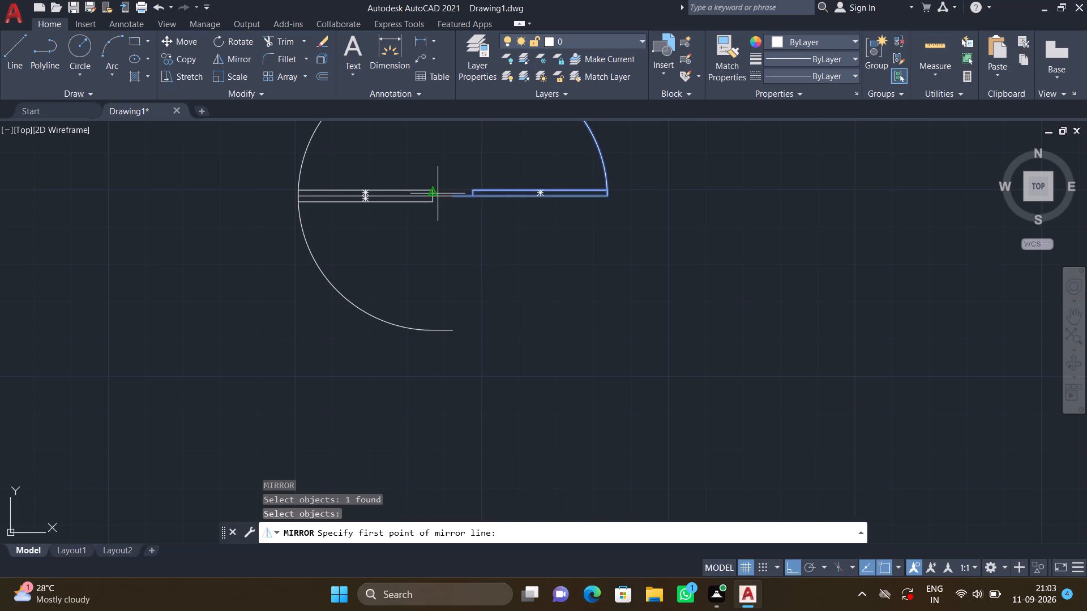
click(444, 197)
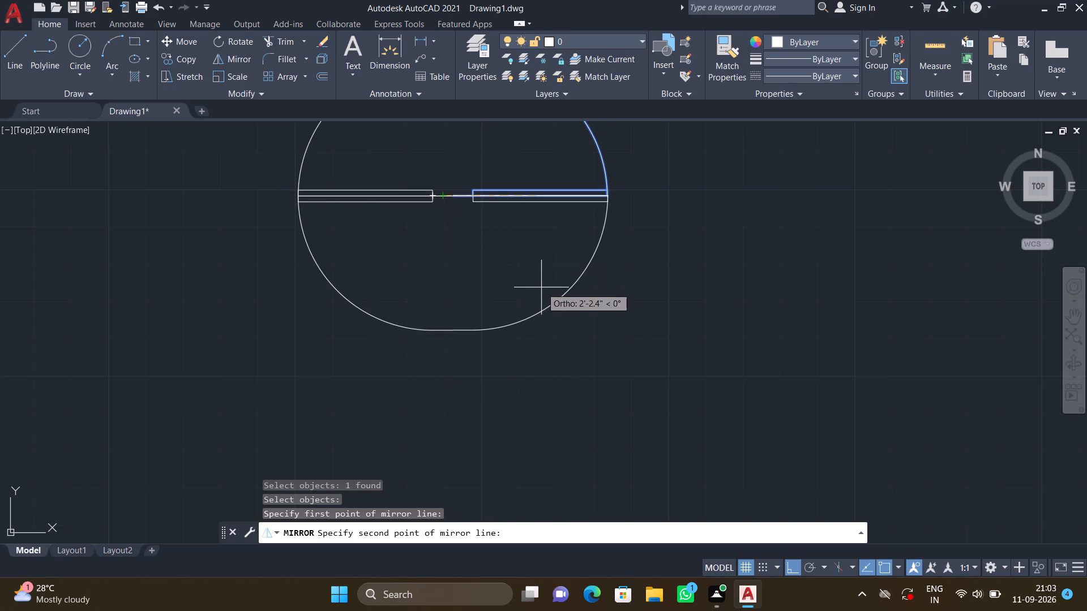
click(541, 287)
key(Return)
Mirror the upper single door, directly above the other unrotated one, downward across a horizontal line at its leaf's lower end, keeping the source.
scroll(541, 287, down, 2)
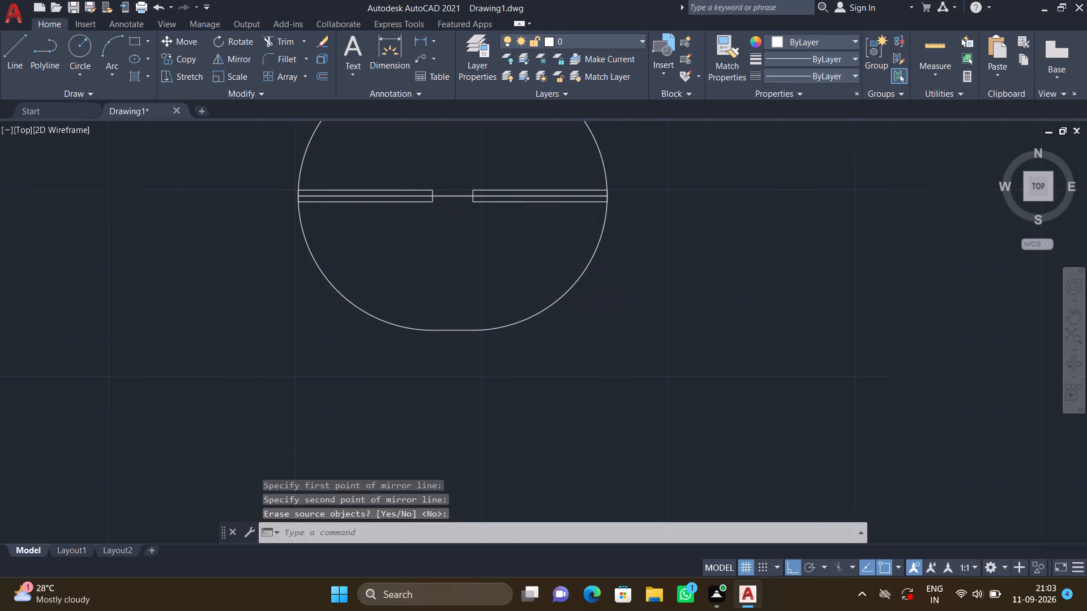
scroll(499, 305, up, 3)
scroll(534, 322, down, 1)
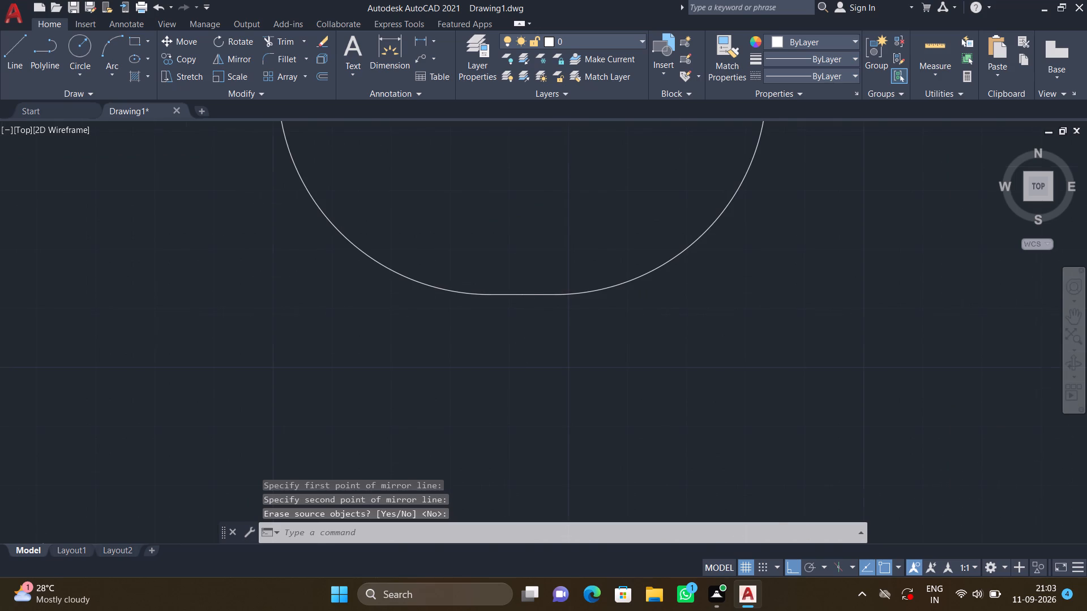
scroll(534, 322, down, 1)
scroll(580, 268, up, 2)
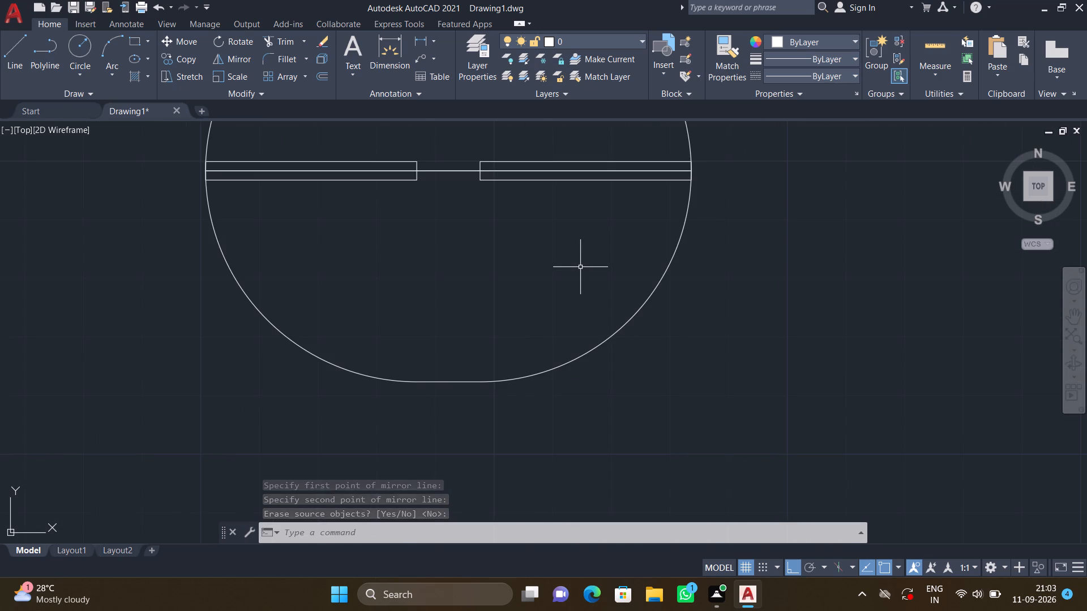
scroll(580, 267, down, 2)
scroll(713, 307, down, 2)
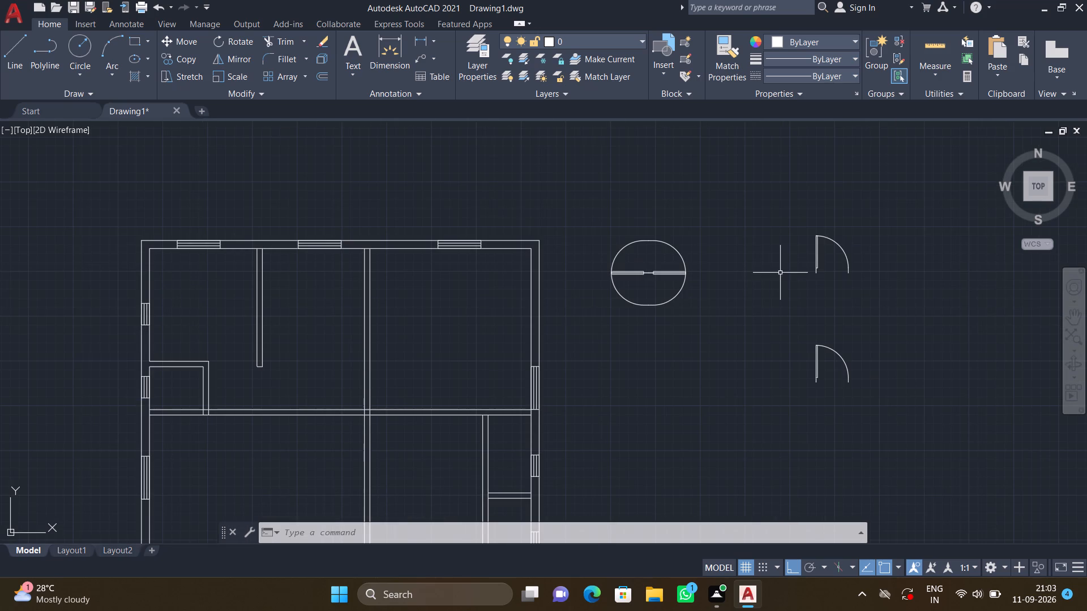
middle_drag(784, 272, 664, 270)
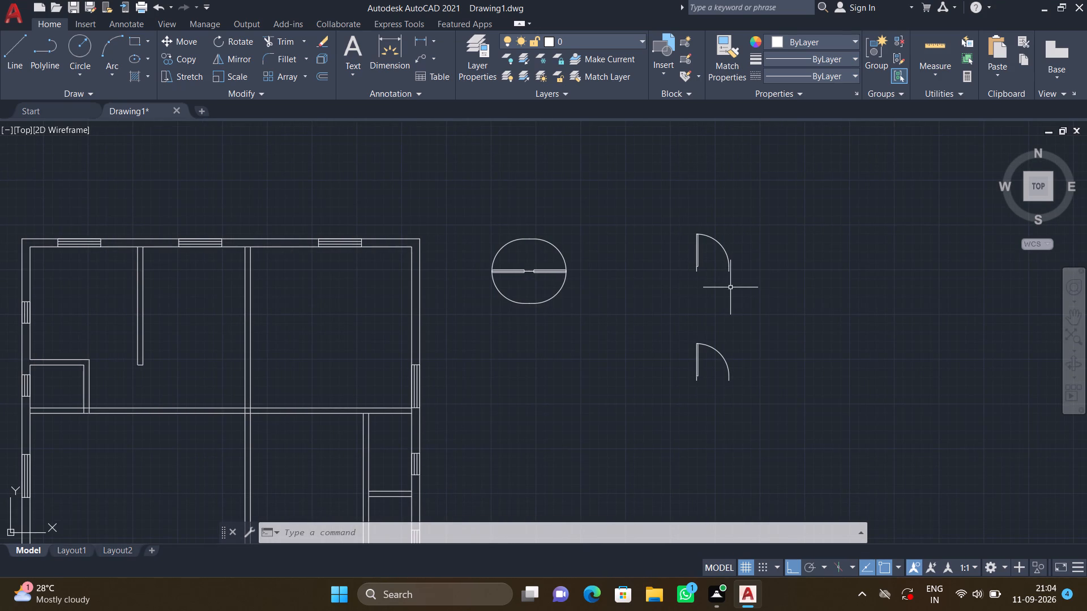
text(MI)
key(Return)
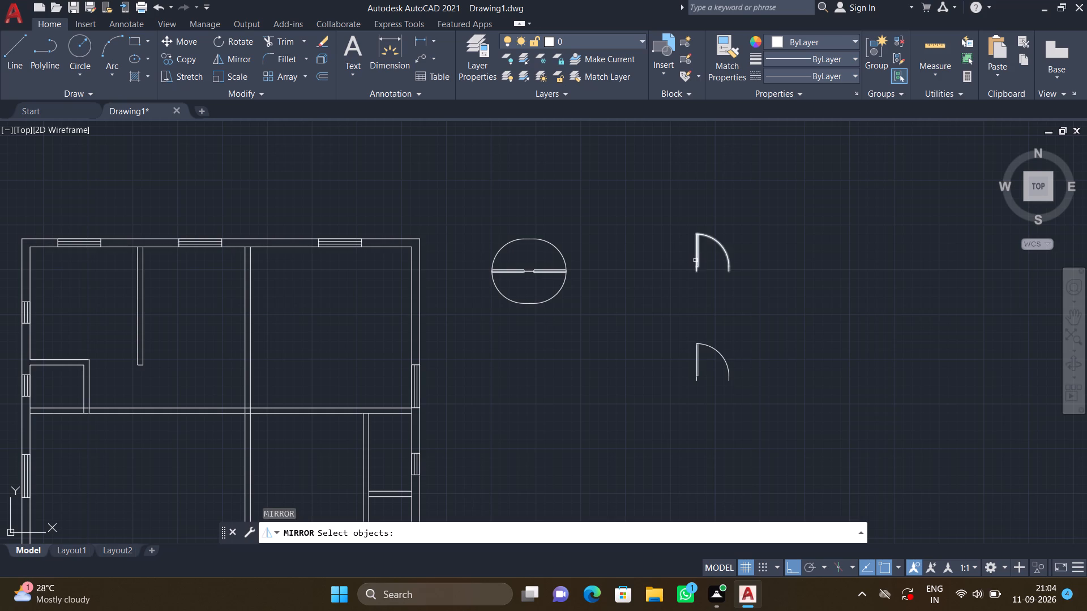
click(695, 260)
key(Return)
click(699, 266)
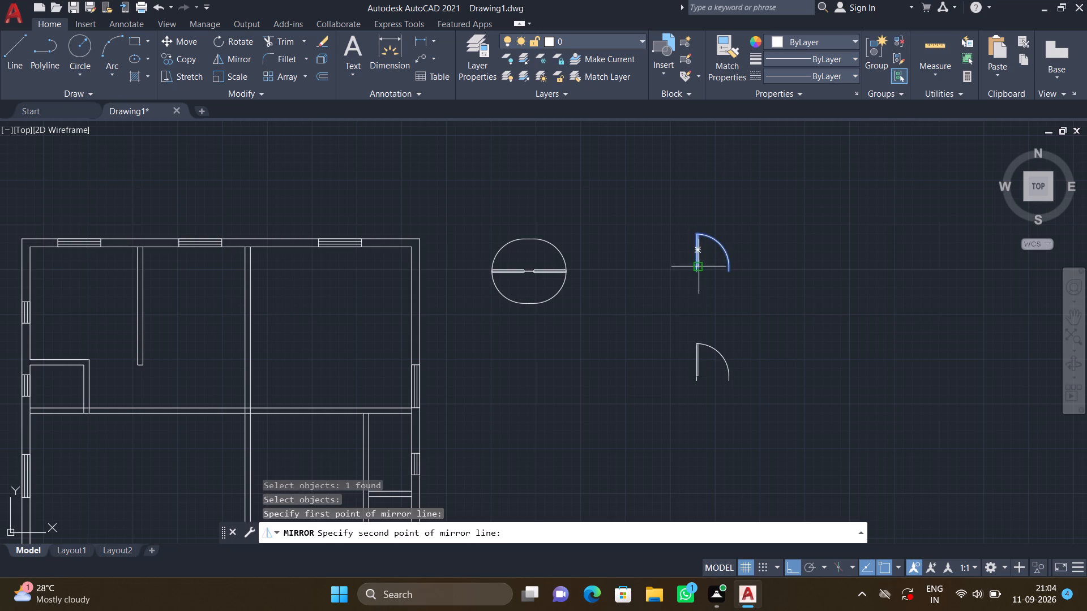
click(644, 260)
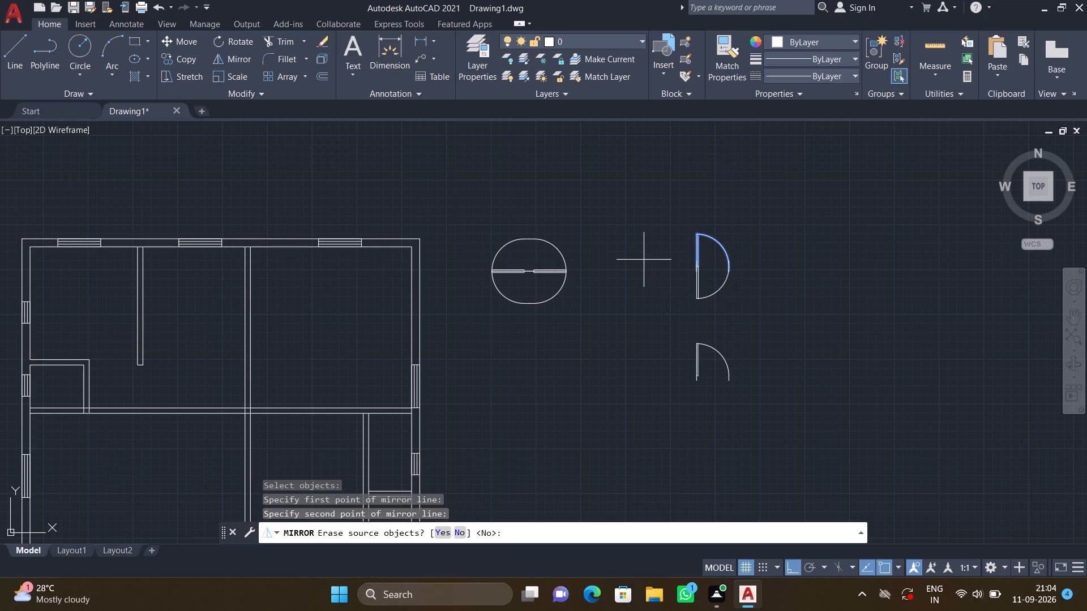
key(Return)
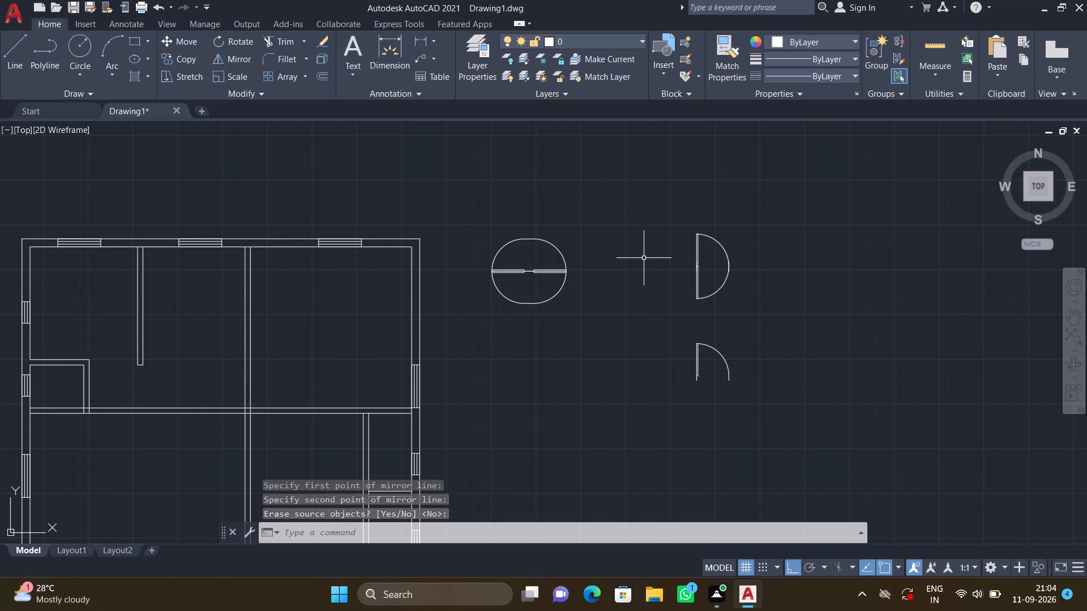
Mirror the upper door of the vertical-leaf pair towards the plan across a vertical line through its hinge end, keeping the source.
text(MI)
key(Return)
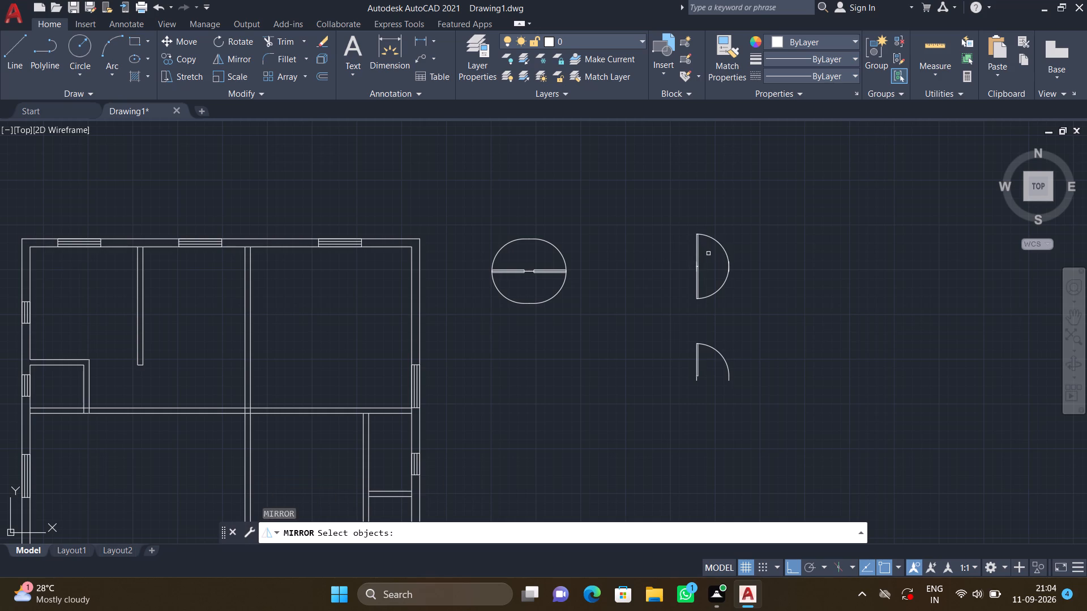
click(697, 254)
key(Return)
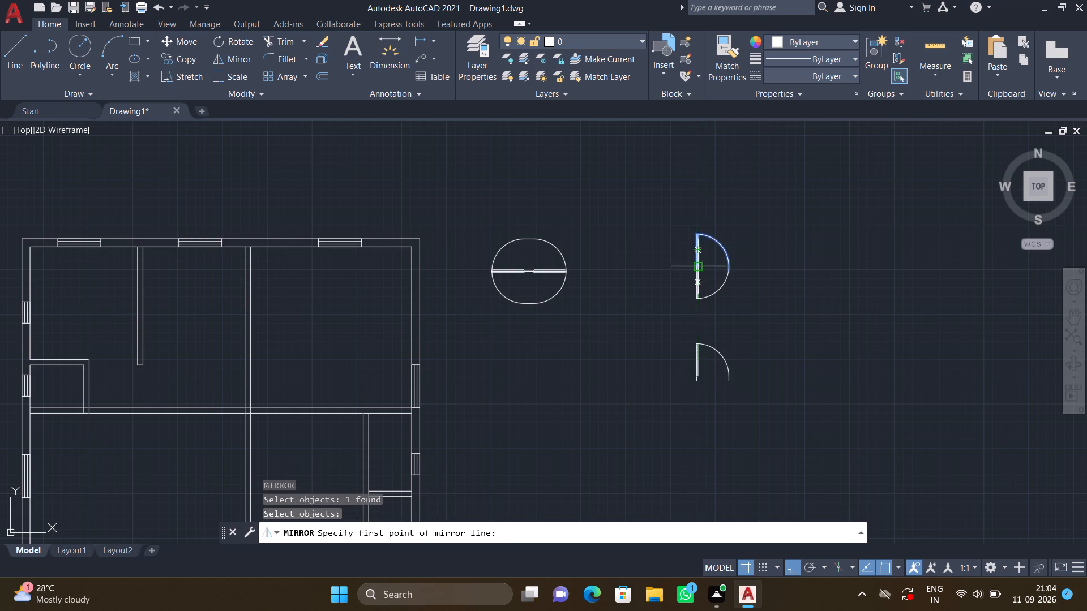
click(700, 264)
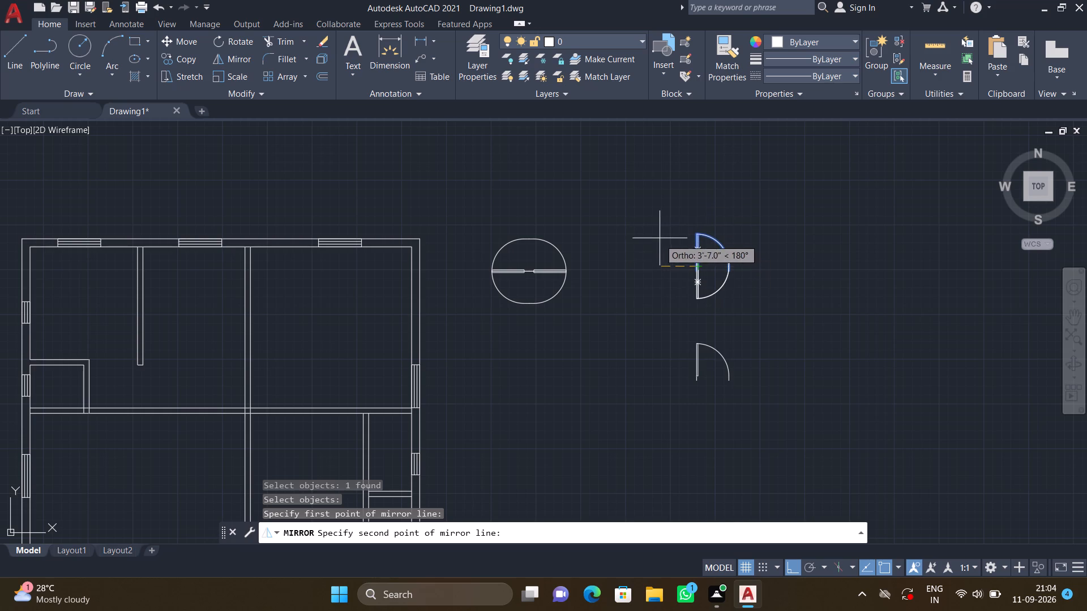
click(662, 208)
key(Return)
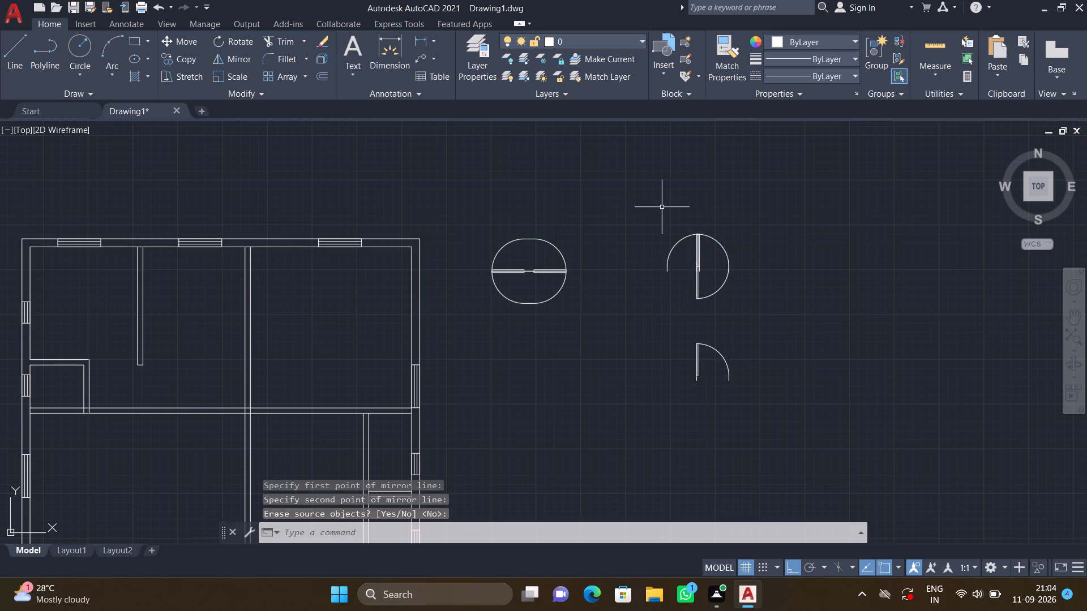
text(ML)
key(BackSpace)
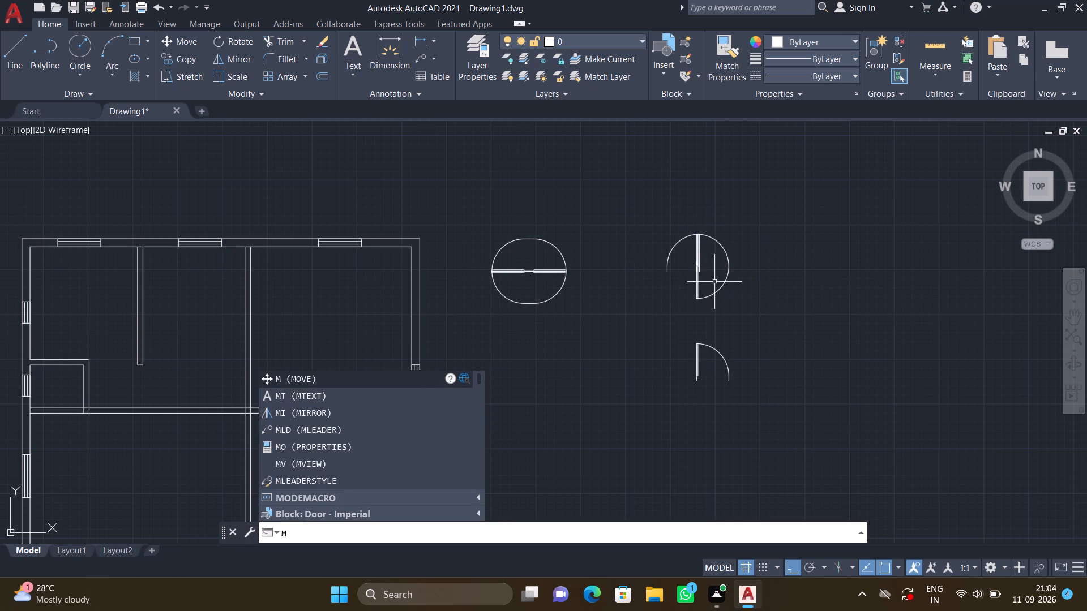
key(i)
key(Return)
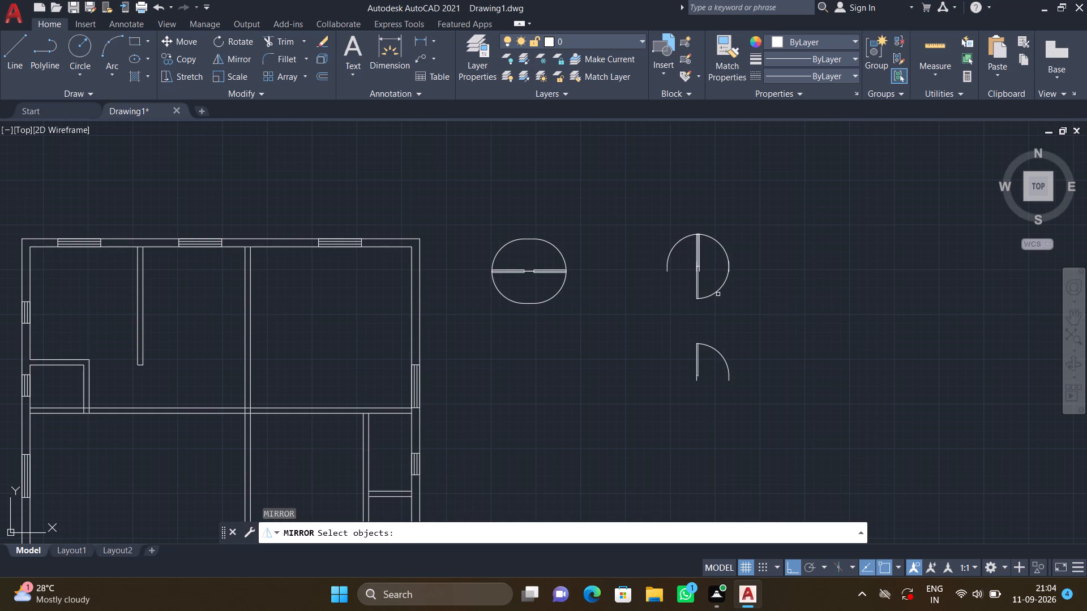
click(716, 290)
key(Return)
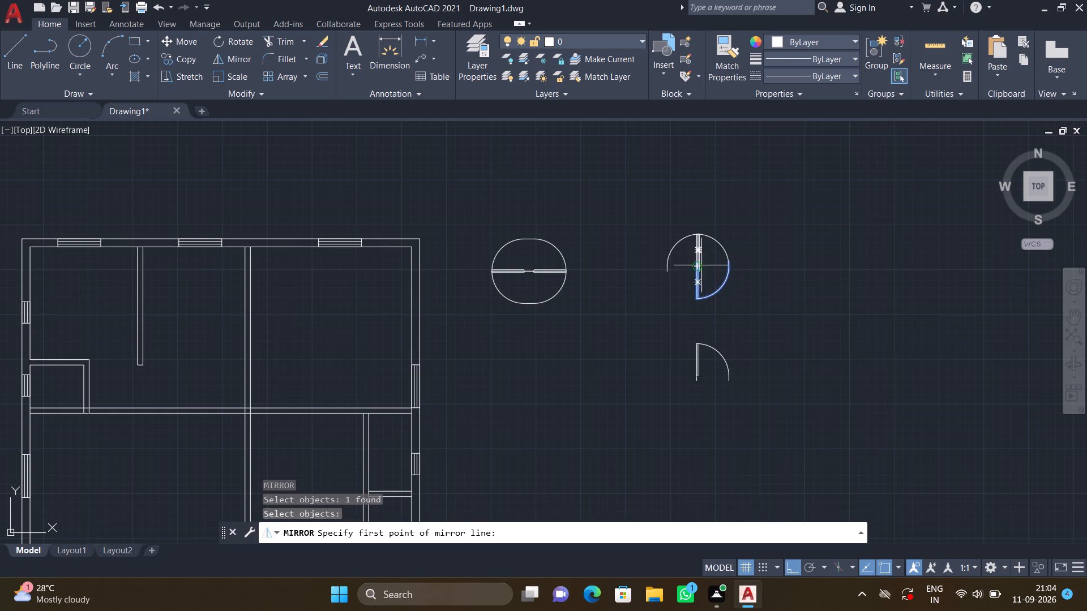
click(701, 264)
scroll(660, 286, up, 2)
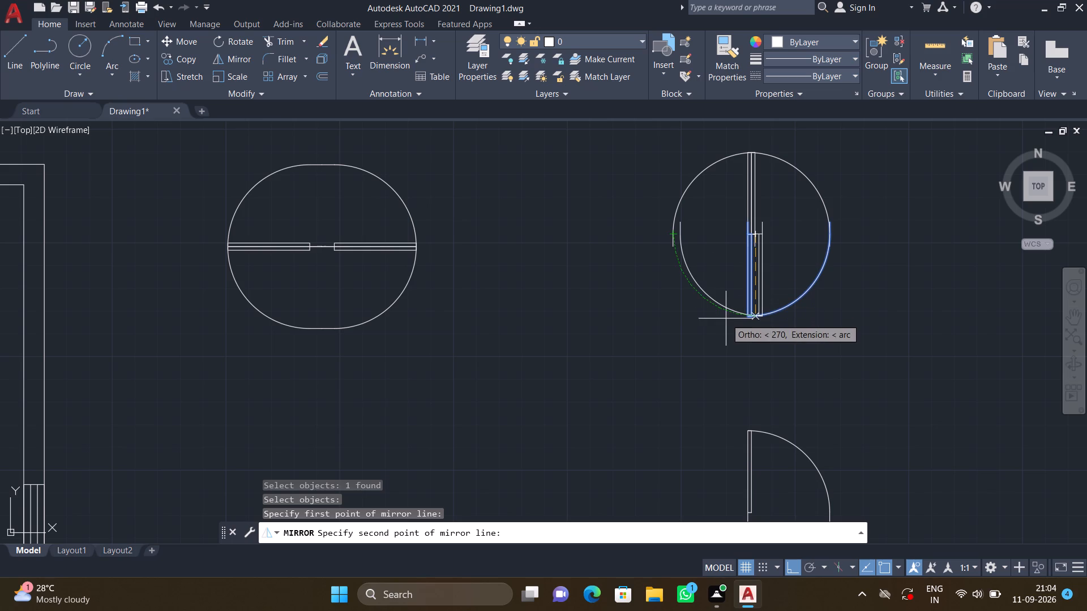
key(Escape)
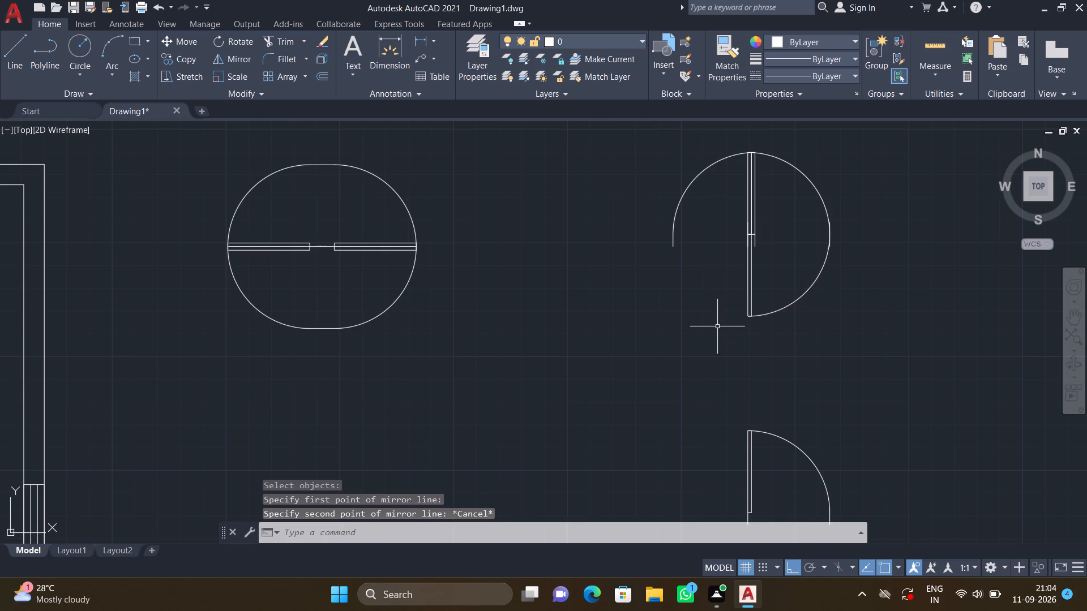
Mirror the lower door of the vertical-leaf group towards the plan across a vertical line along its leaf edge, keeping the source.
scroll(721, 292, up, 2)
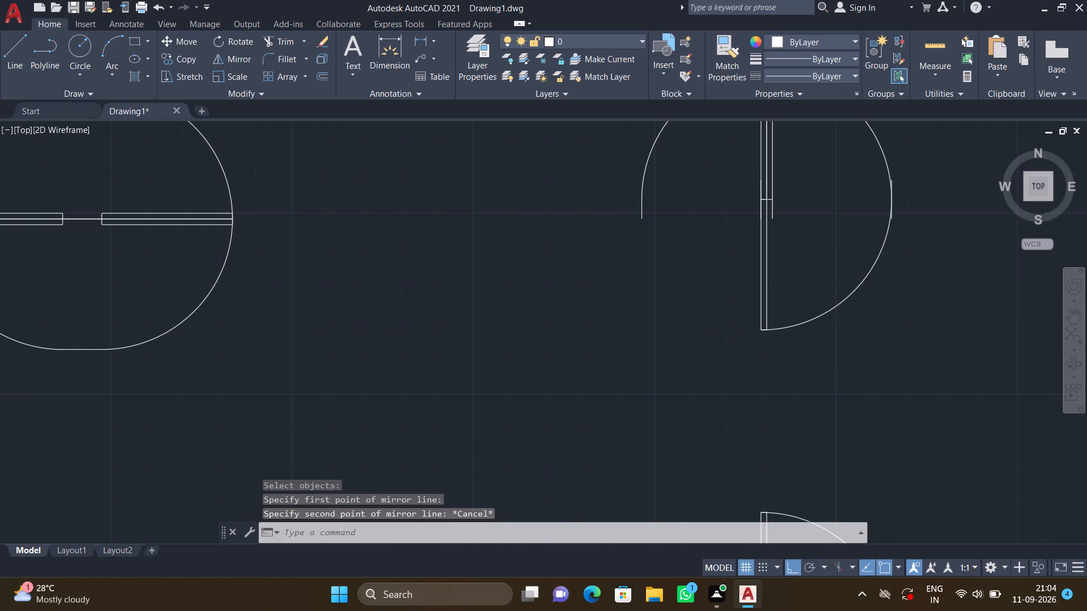
text(MI)
key(Return)
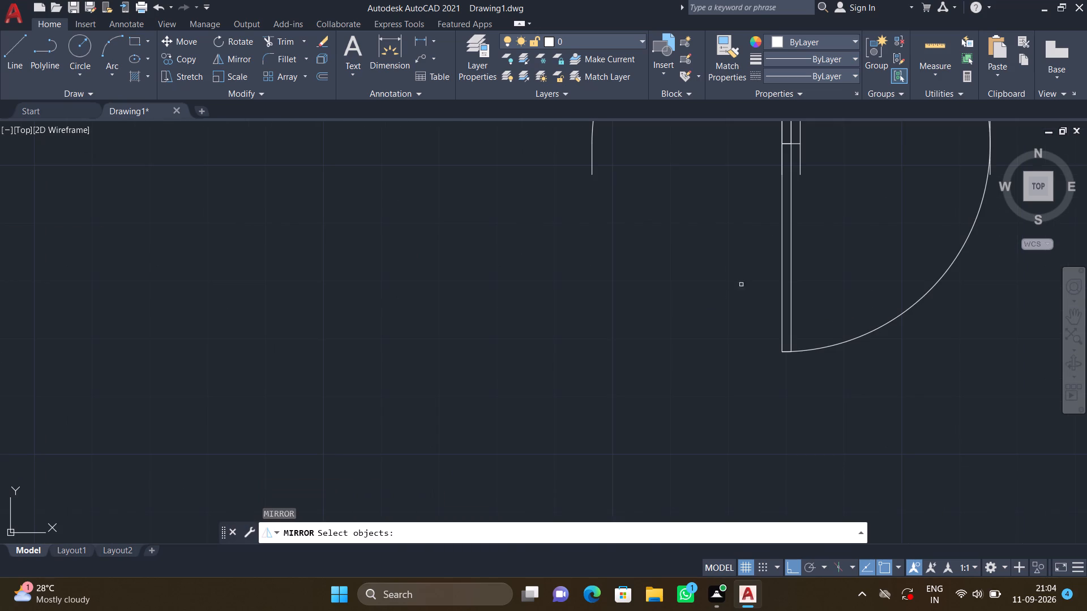
click(781, 274)
key(Return)
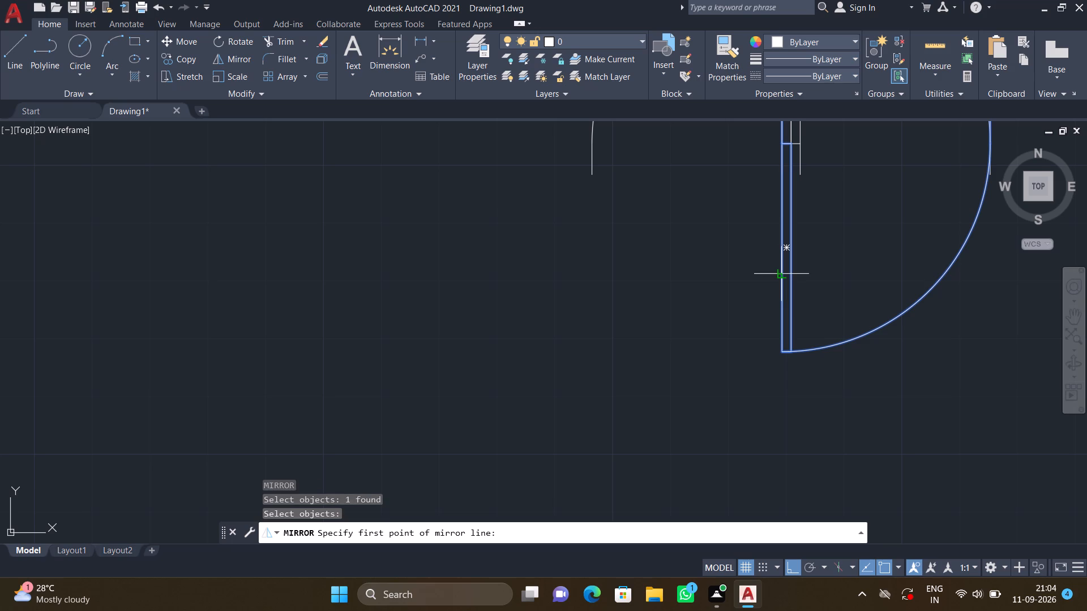
scroll(780, 165, down, 2)
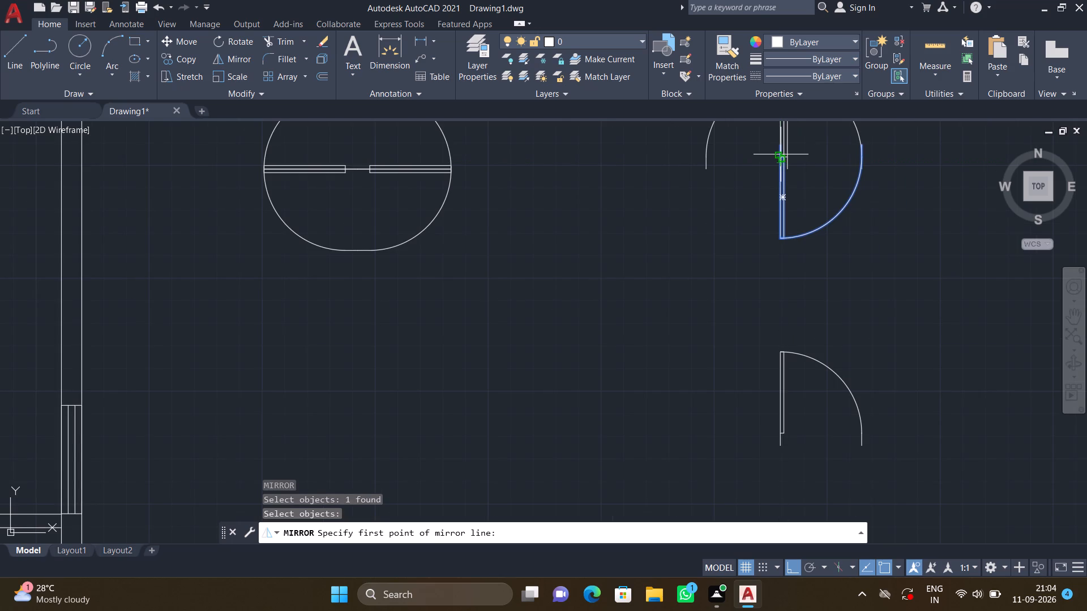
click(781, 154)
scroll(702, 227, up, 1)
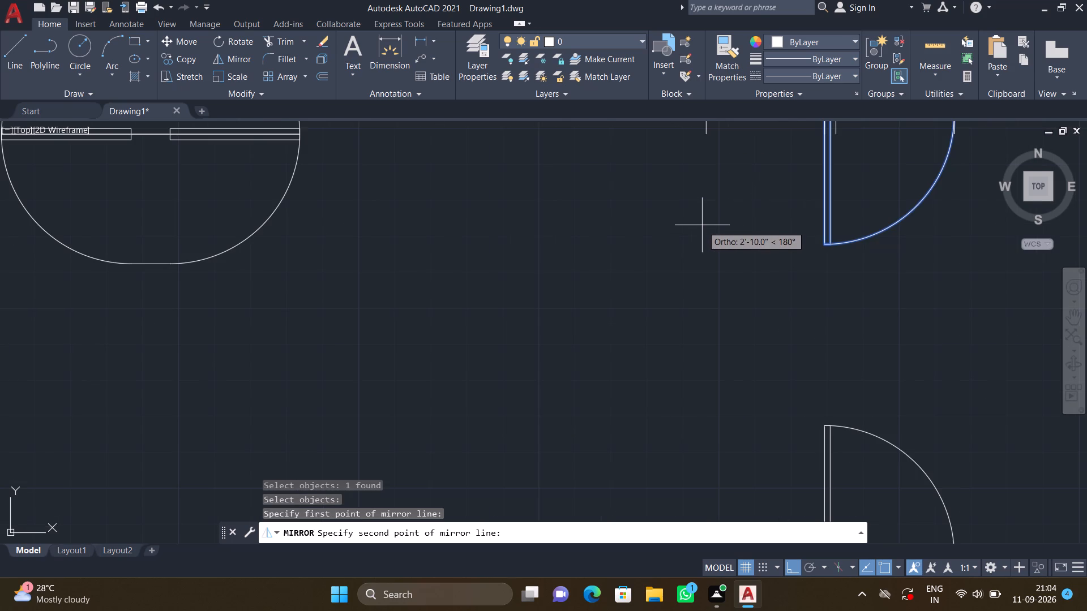
scroll(695, 201, down, 2)
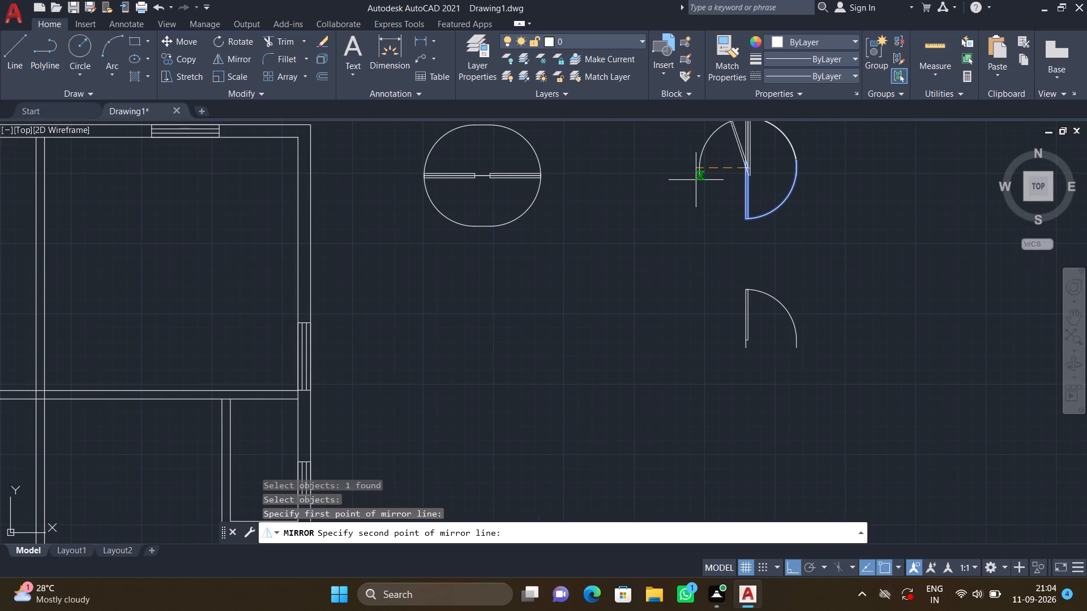
click(707, 264)
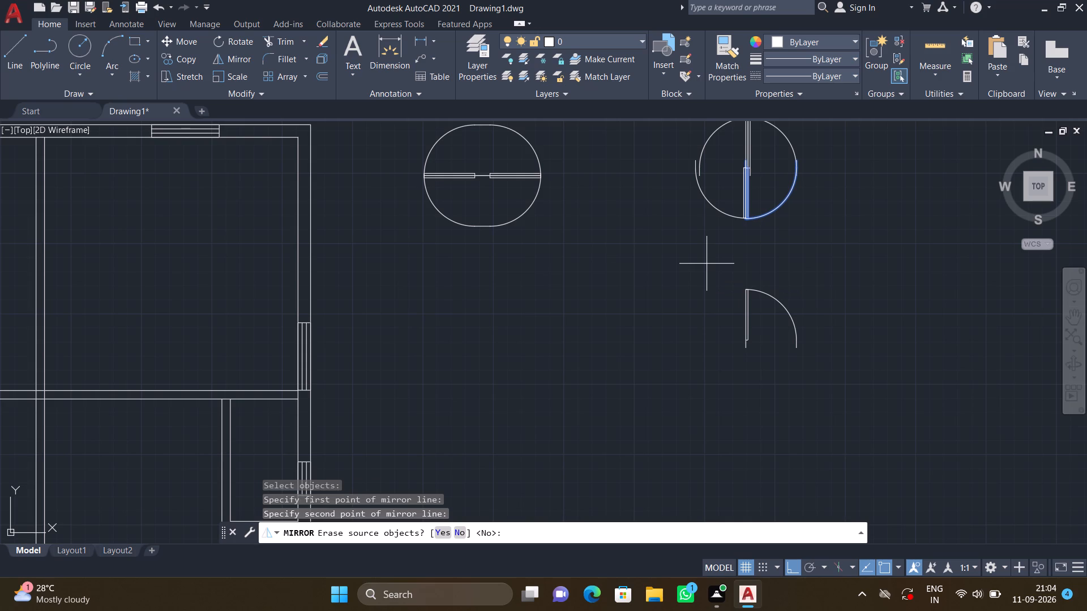
key(Return)
scroll(719, 233, down, 1)
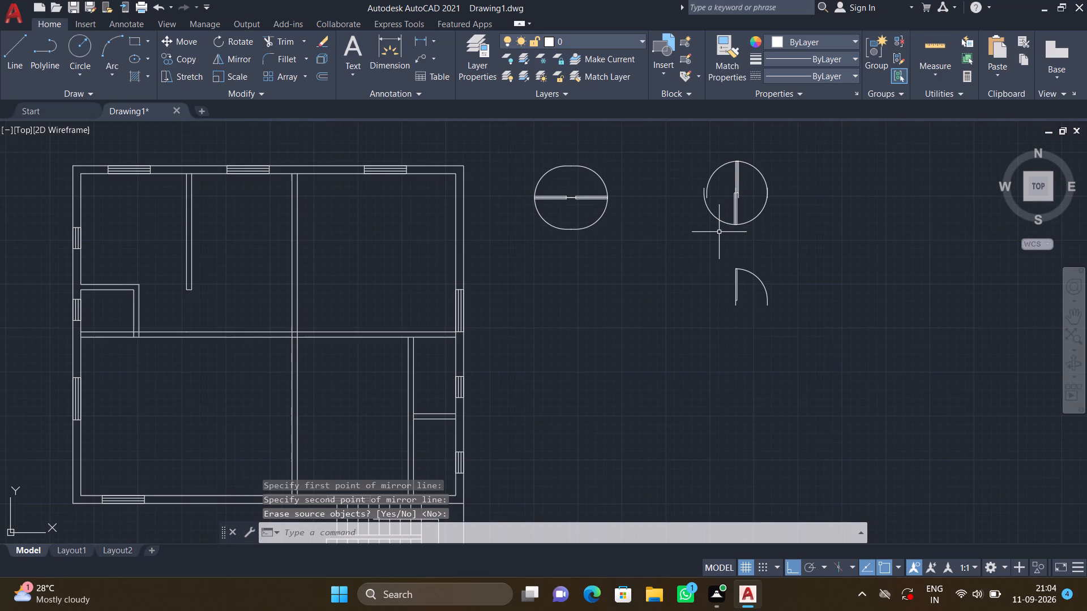
scroll(711, 208, up, 2)
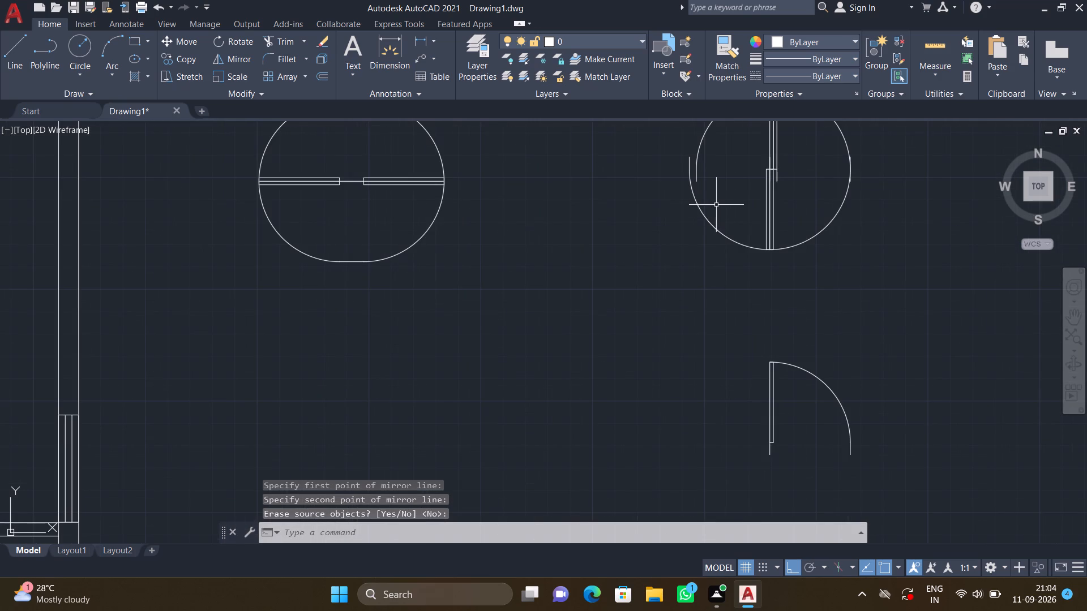
scroll(717, 204, down, 1)
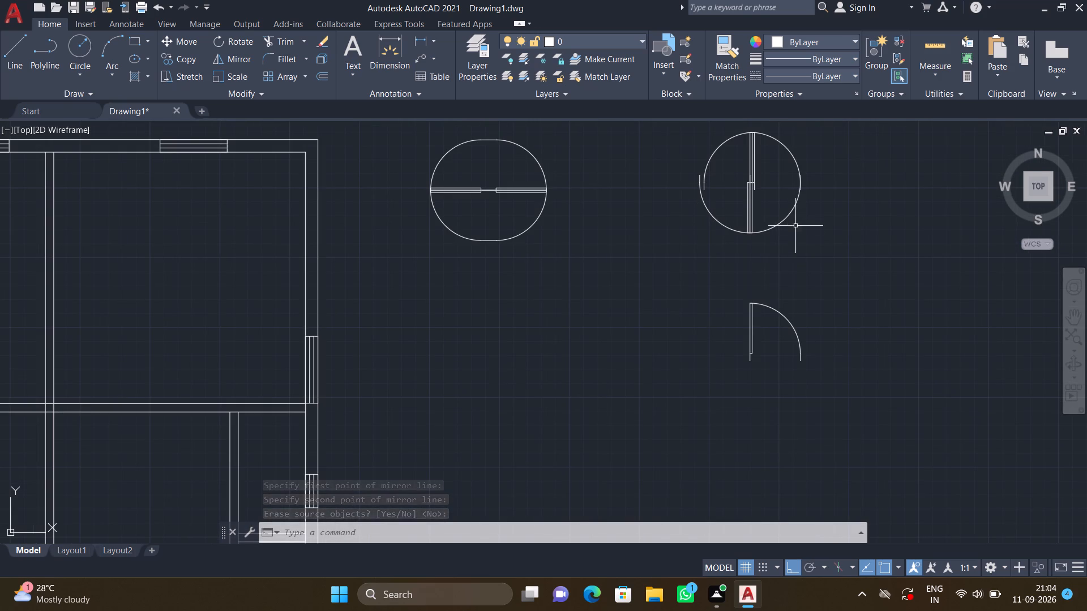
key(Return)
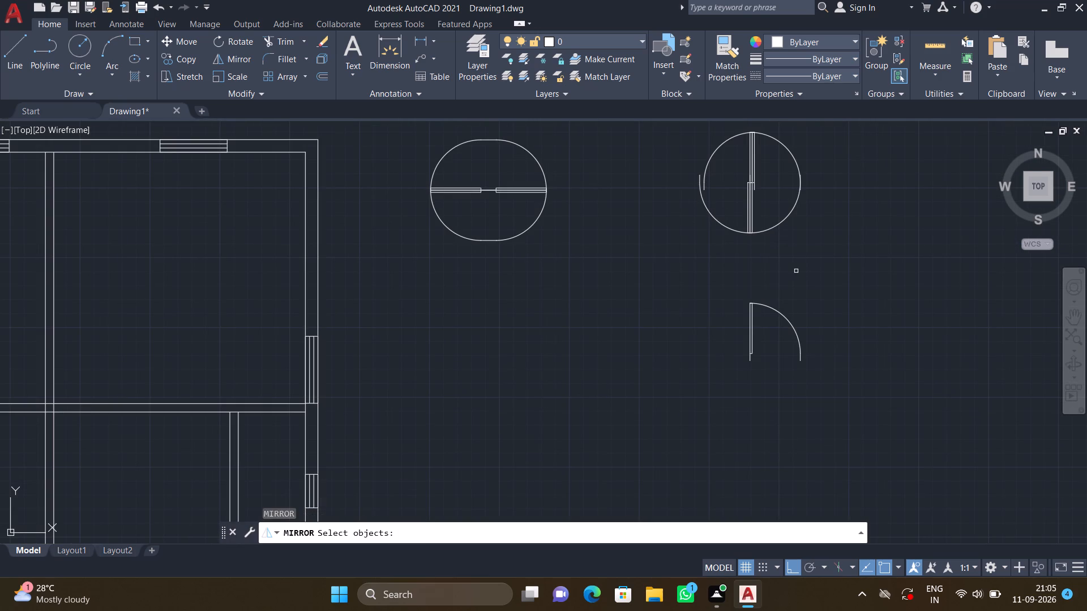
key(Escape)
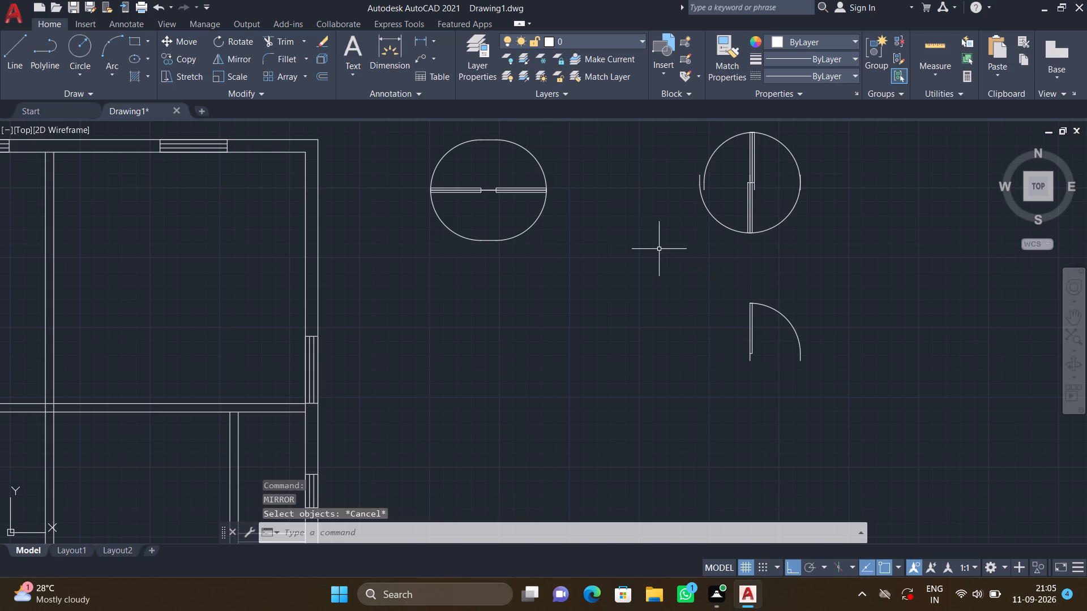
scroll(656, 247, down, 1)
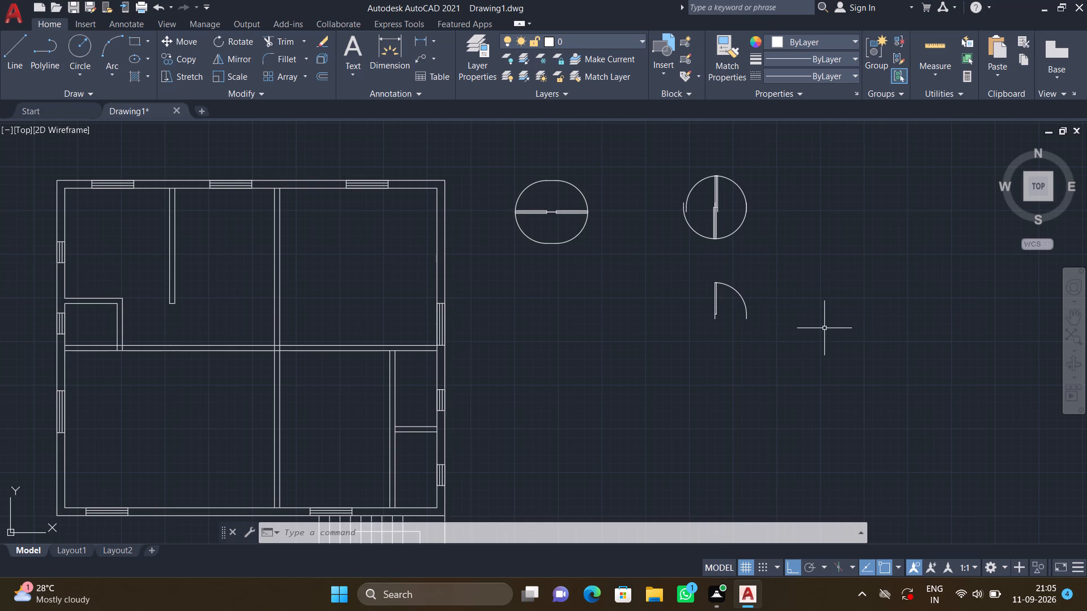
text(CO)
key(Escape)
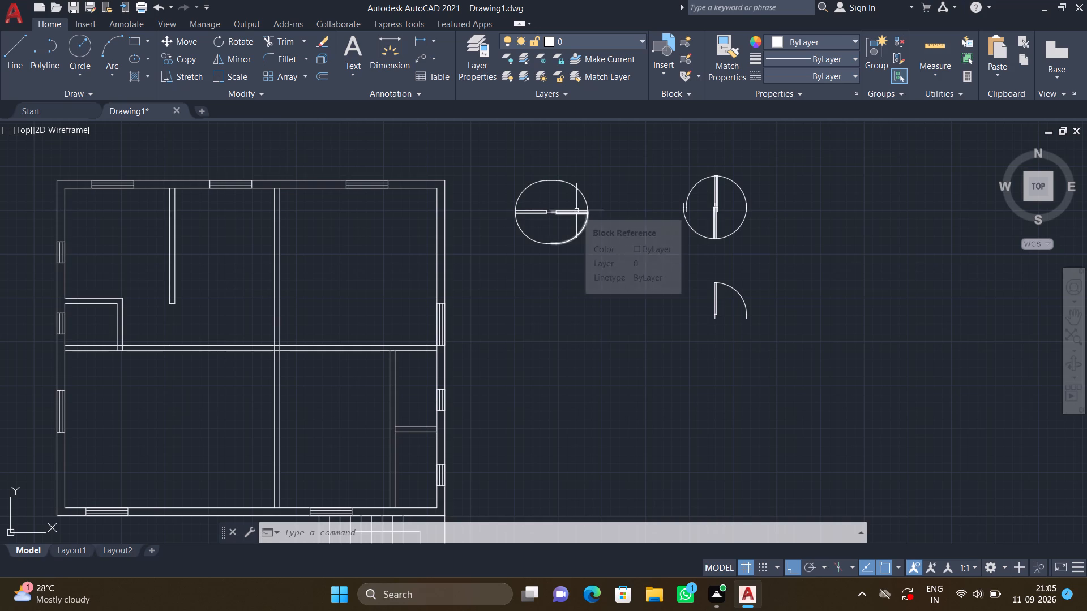
With ortho off, copy the upper door farther from the plan in the horizontal-leaf group into the west outer wall, just above the southwest corner.
text(CO)
key(Return)
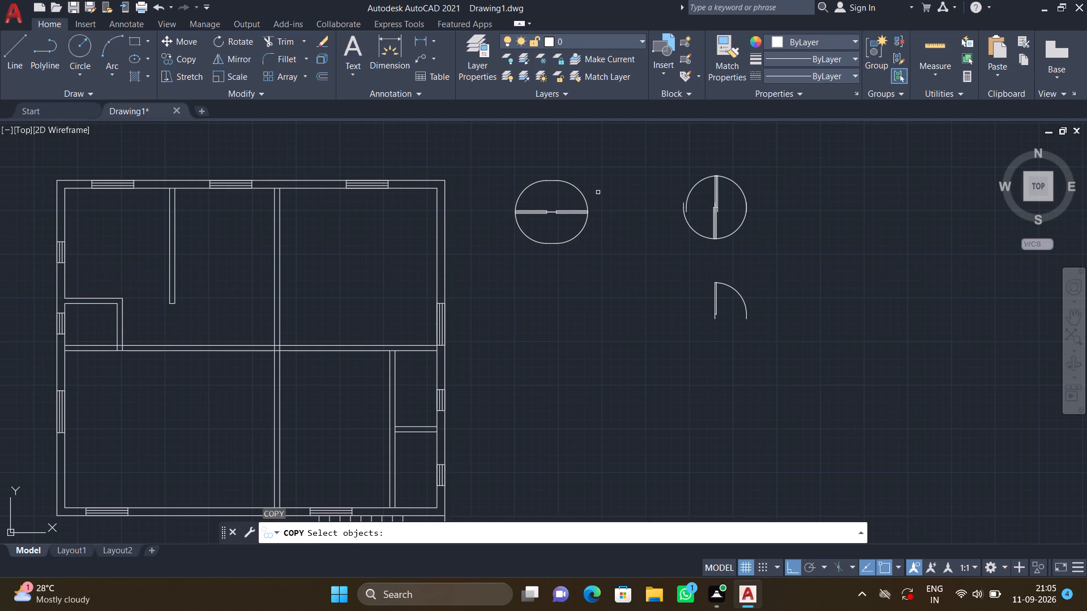
key(F8)
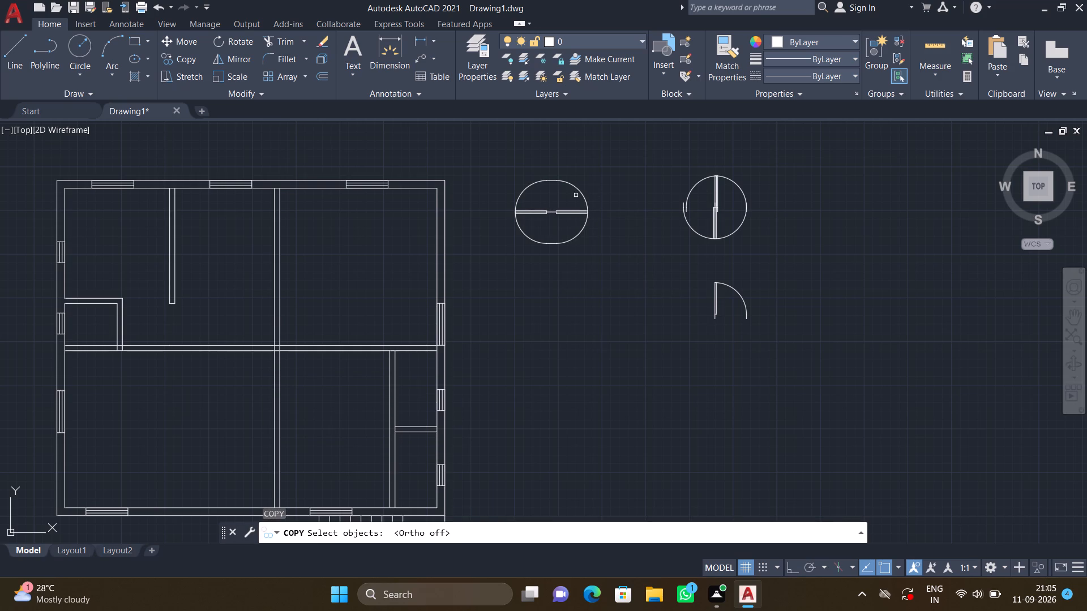
click(579, 188)
key(Return)
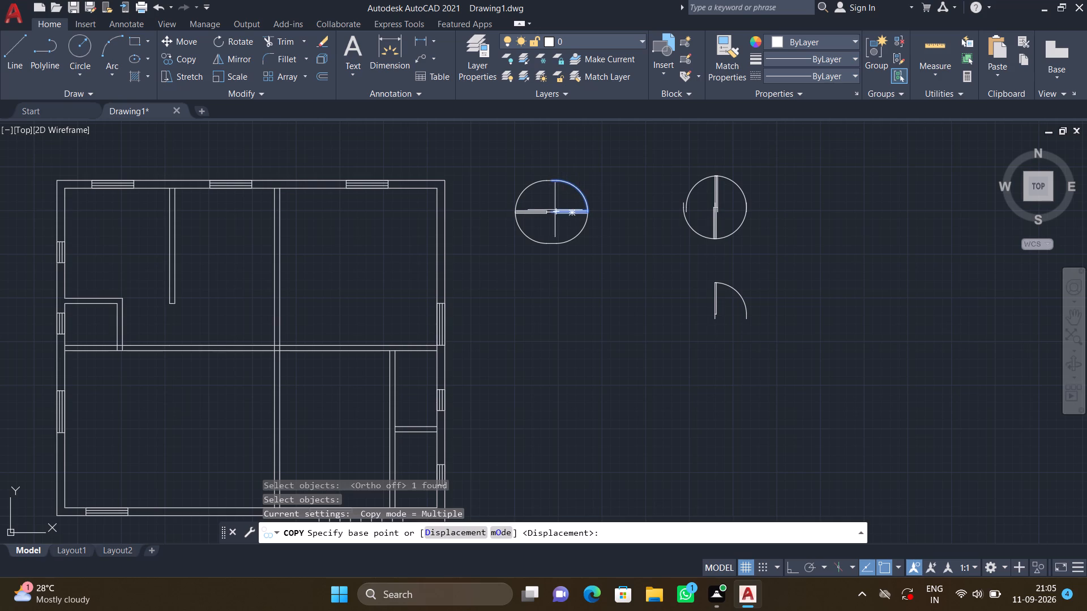
click(554, 211)
scroll(419, 312, down, 2)
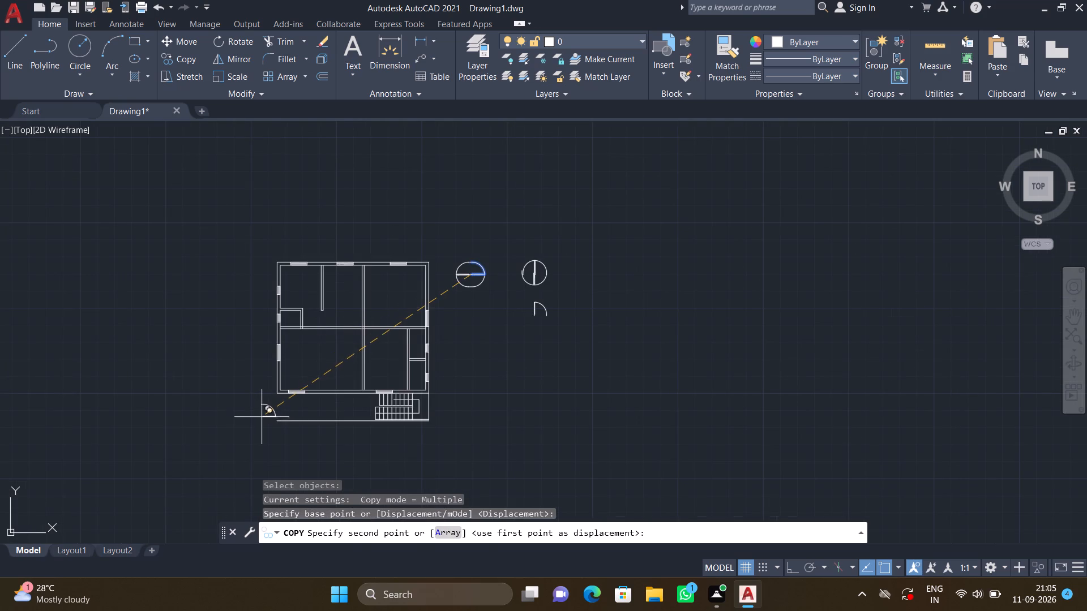
scroll(251, 397, up, 2)
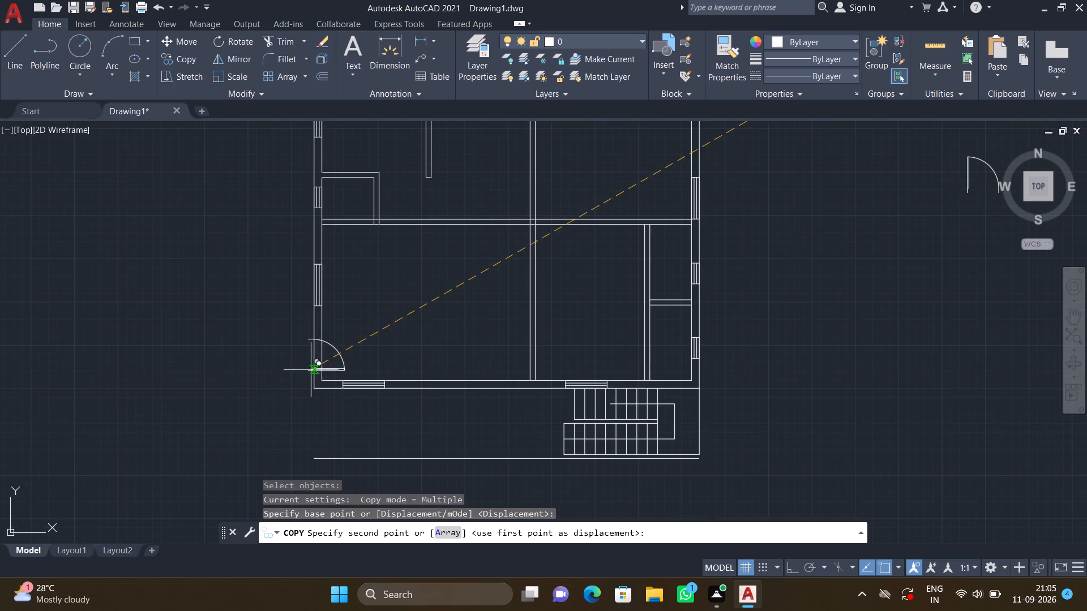
scroll(311, 370, up, 3)
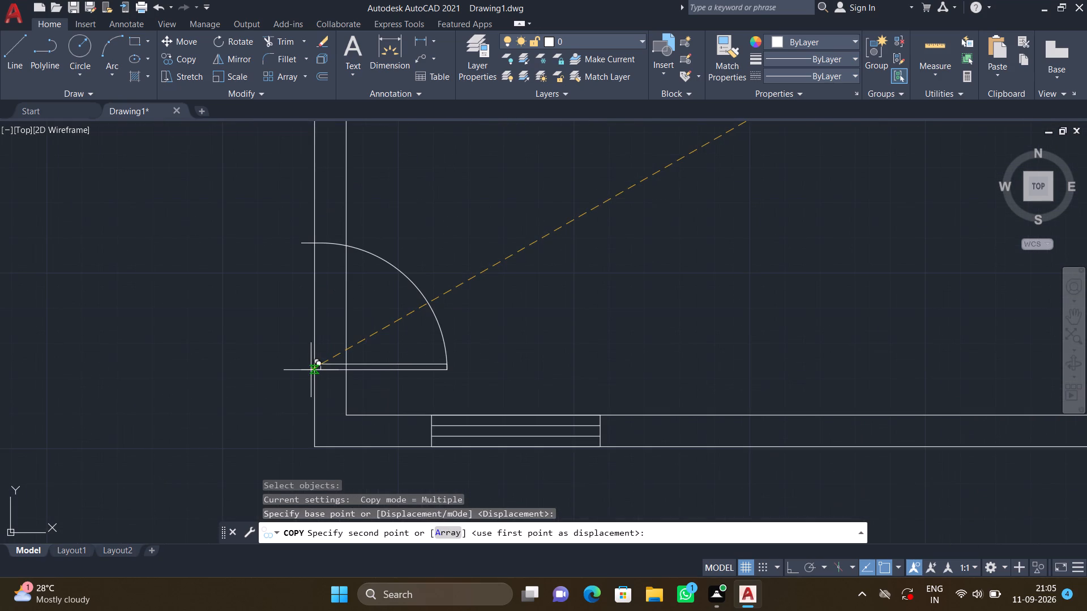
scroll(315, 371, up, 1)
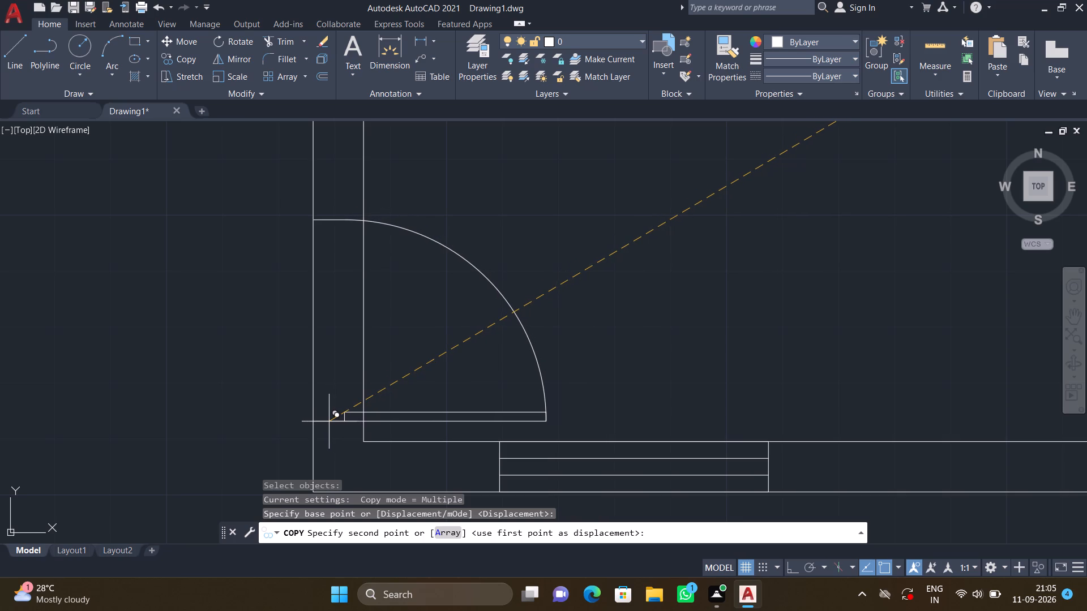
click(329, 421)
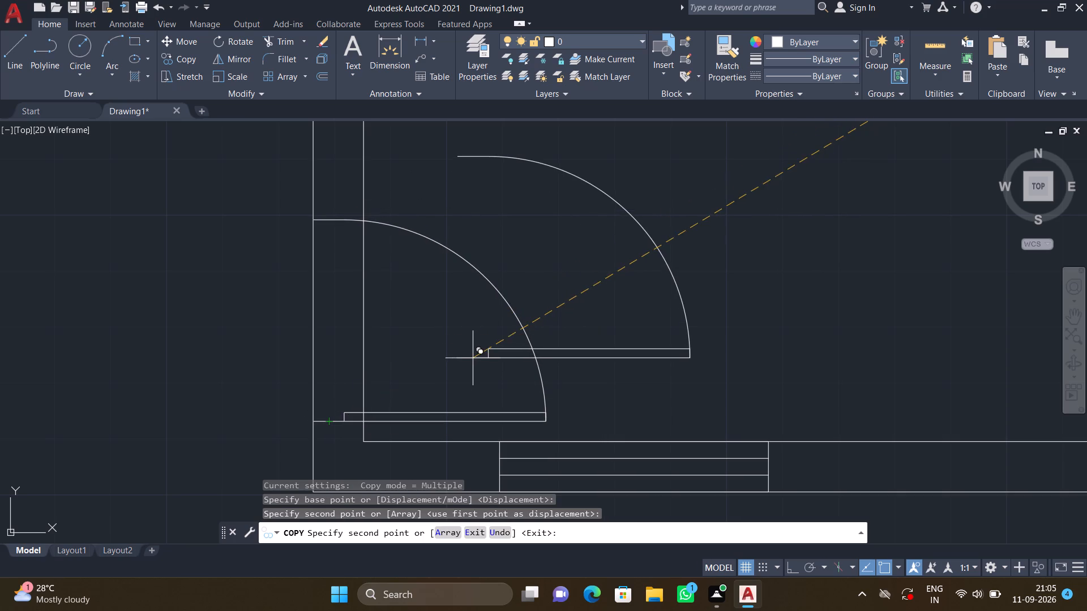
Examine how the hinge end of the copied door sits against the west outer wall near the southwest corner.
scroll(283, 286, up, 4)
scroll(288, 272, down, 2)
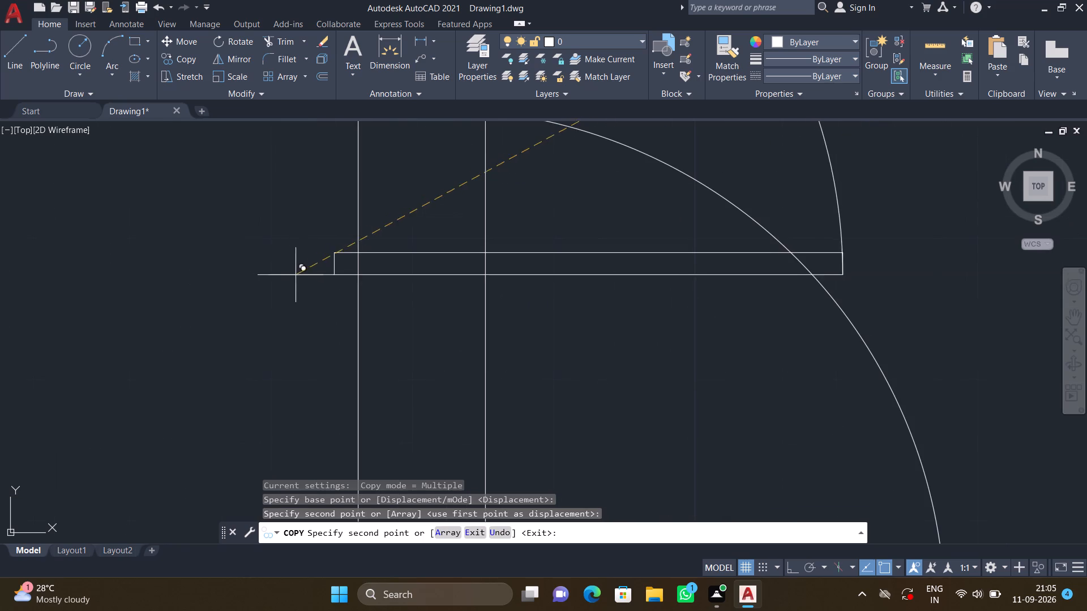
middle_drag(309, 255, 322, 364)
scroll(331, 263, up, 2)
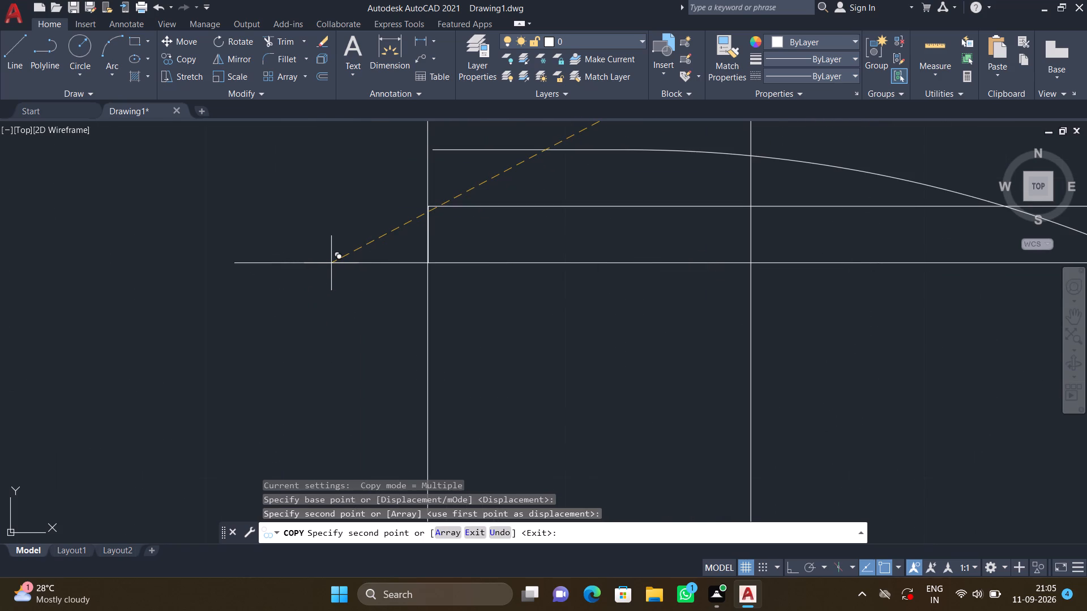
scroll(331, 263, down, 1)
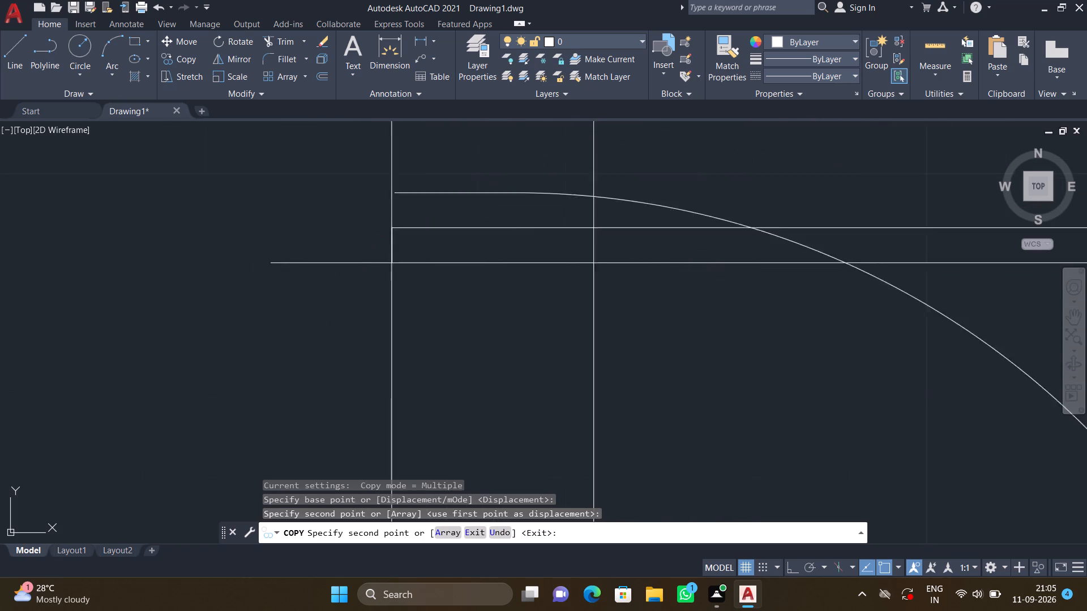
scroll(331, 263, down, 4)
scroll(449, 259, down, 3)
middle_drag(484, 256, 469, 281)
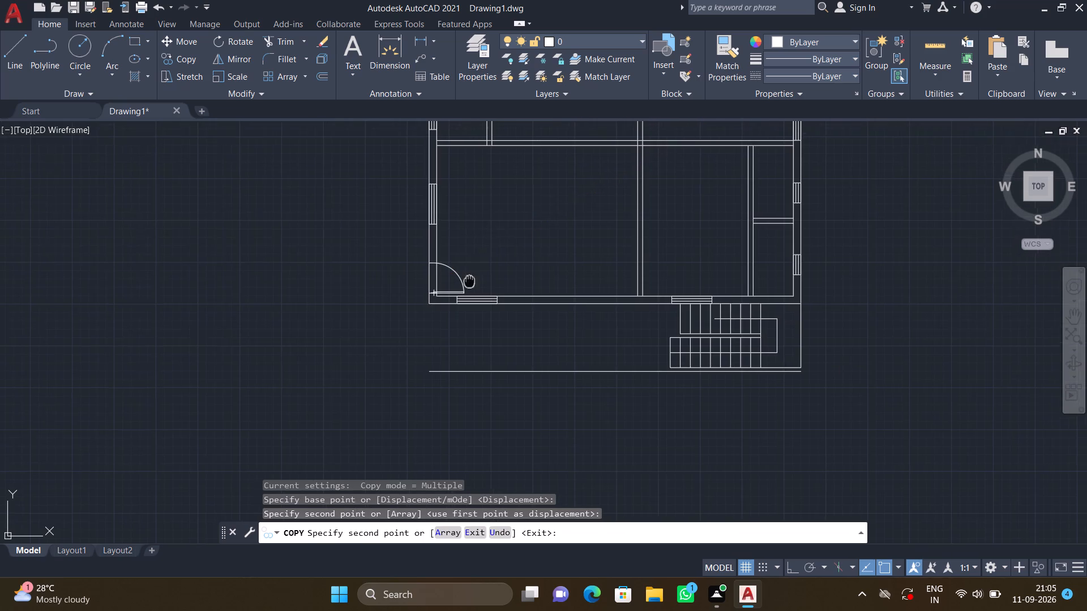
Place a copy of the door in the east wall of the small west room, at the horizontal partition line.
middle_drag(469, 281, 426, 418)
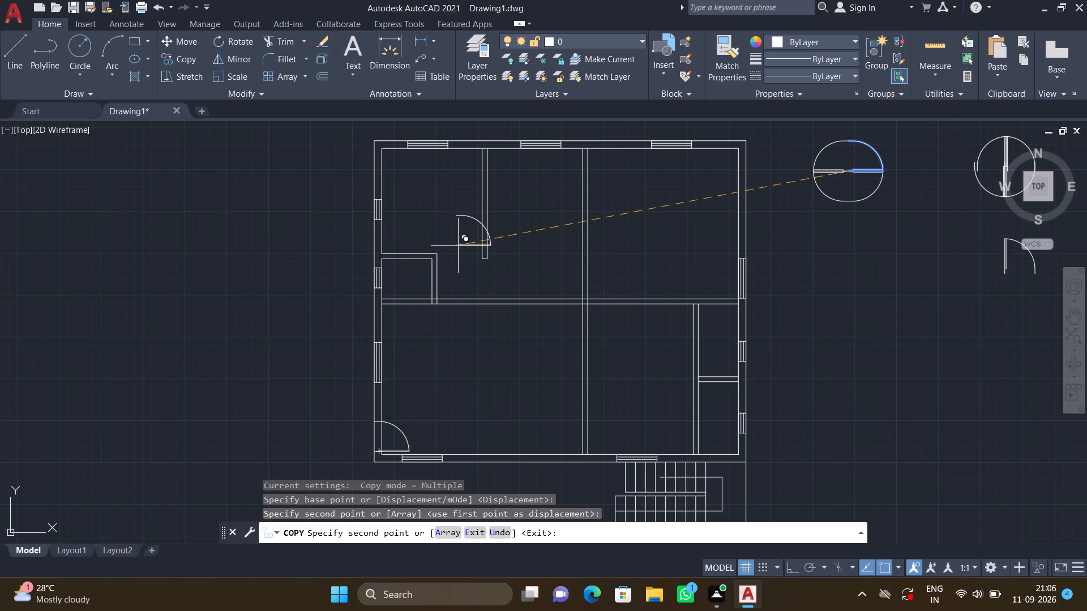
scroll(450, 285, up, 3)
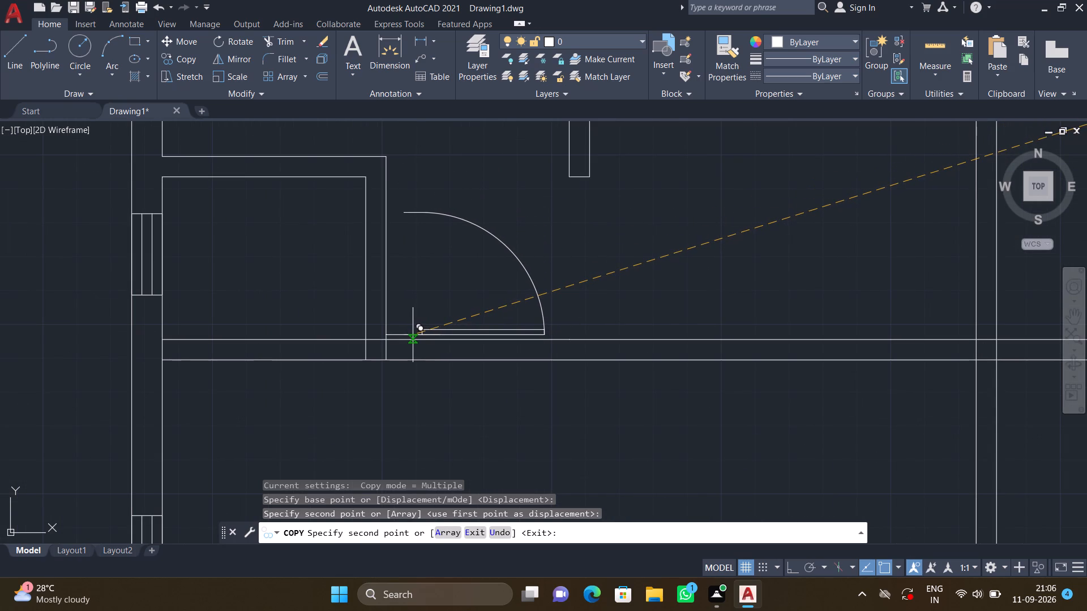
scroll(413, 335, up, 1)
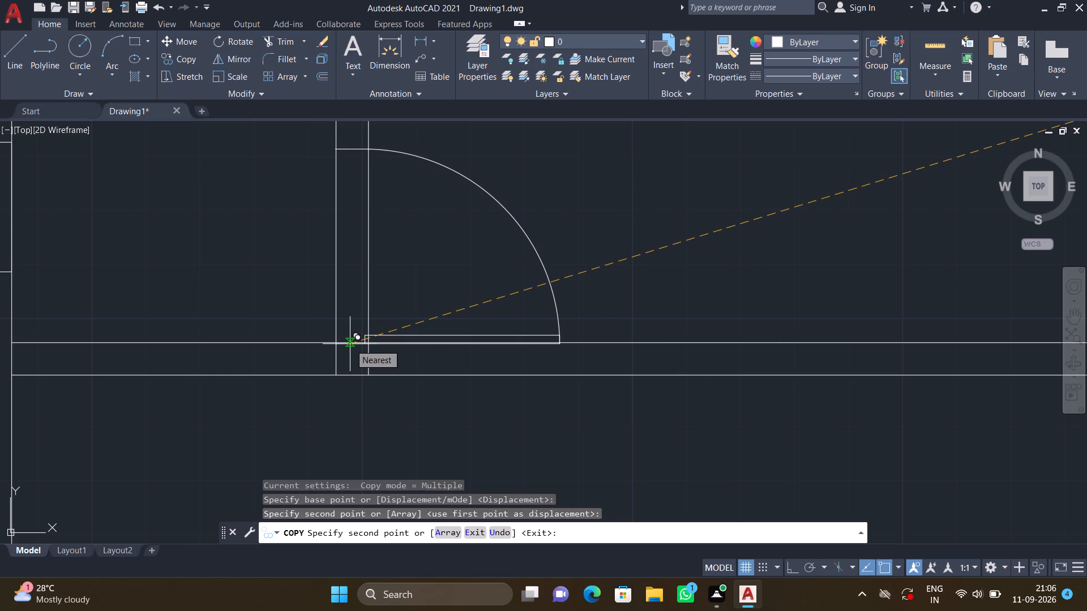
click(350, 344)
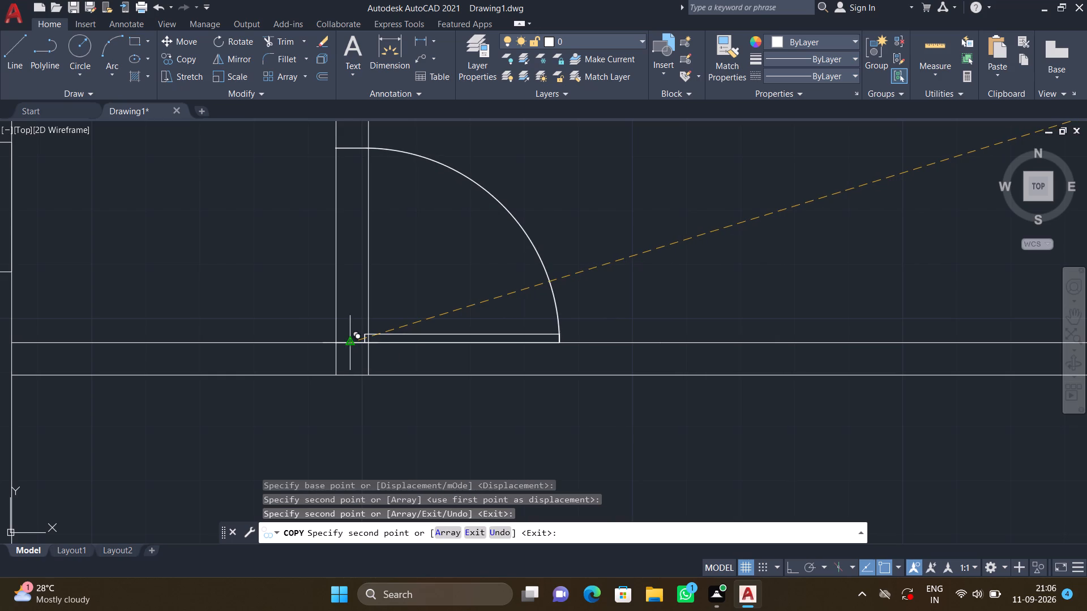
Place another copy of the door in the central vertical partition, just above the horizontal partition.
scroll(436, 295, down, 2)
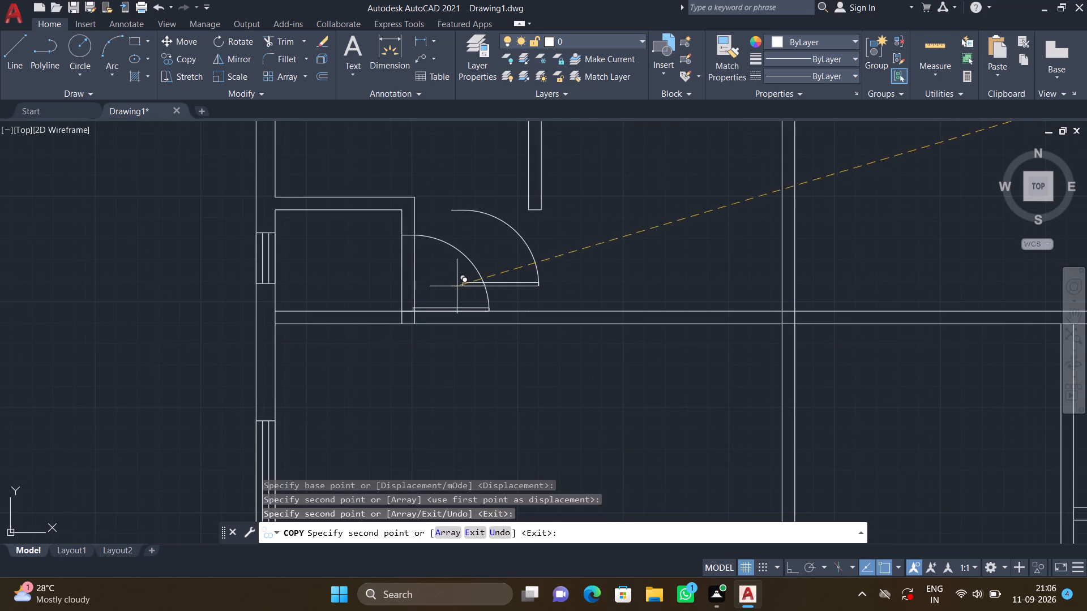
scroll(506, 298, down, 1)
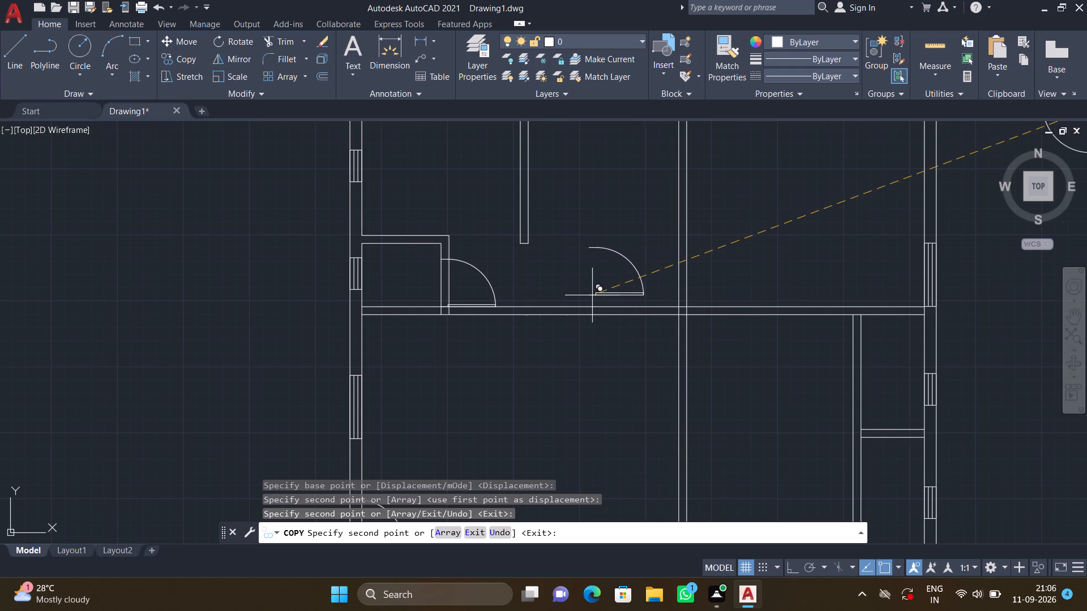
middle_drag(598, 298, 481, 302)
scroll(480, 306, down, 1)
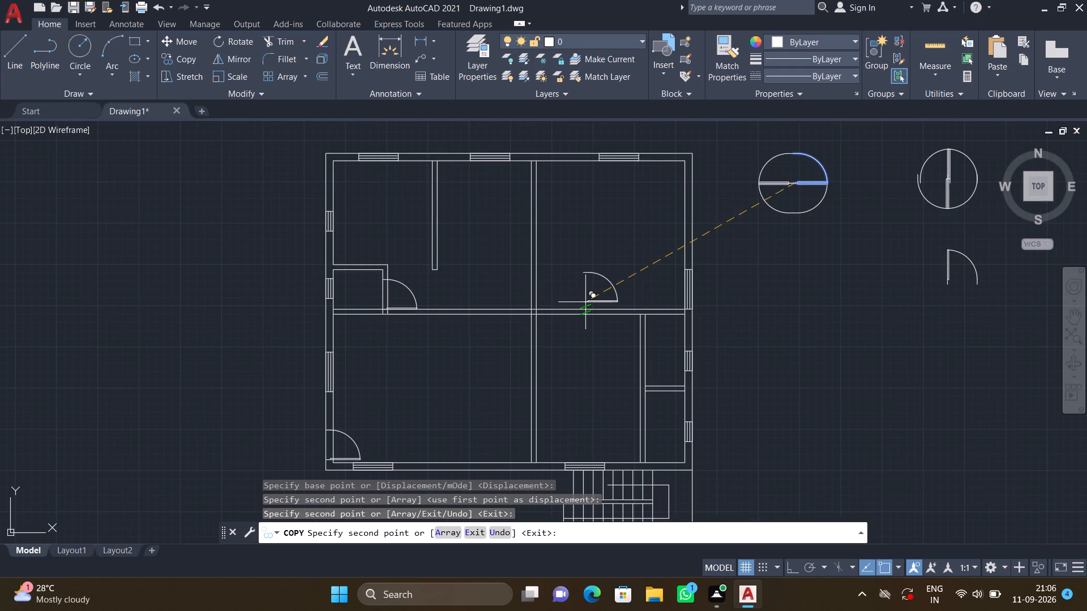
scroll(587, 302, up, 2)
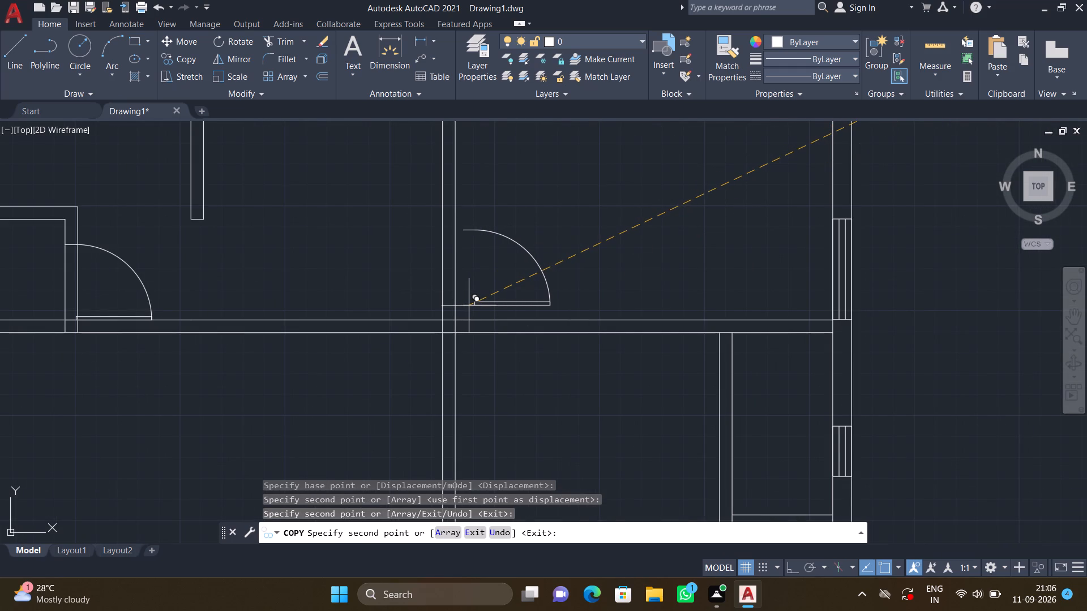
scroll(470, 305, up, 2)
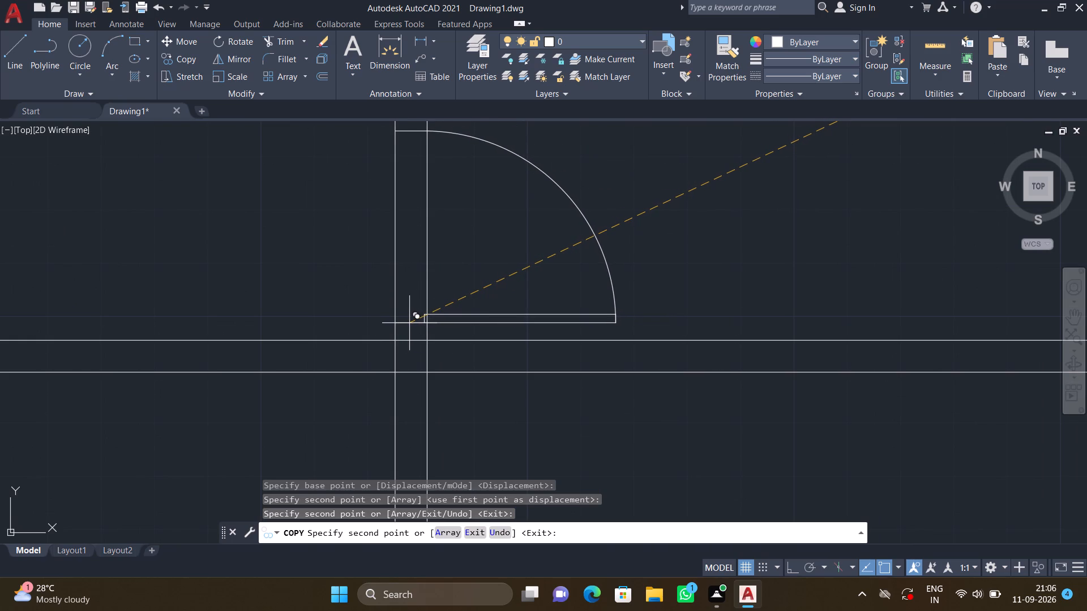
click(409, 323)
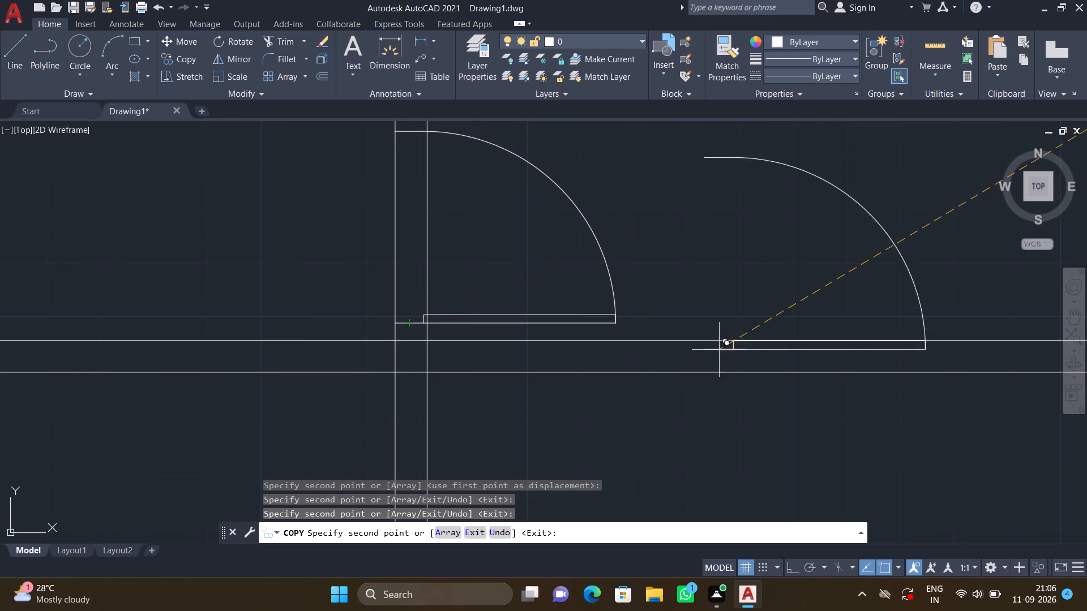
Place a last copy of the door in the central vertical partition, just above the south outer wall, and finish copying.
scroll(727, 345, down, 1)
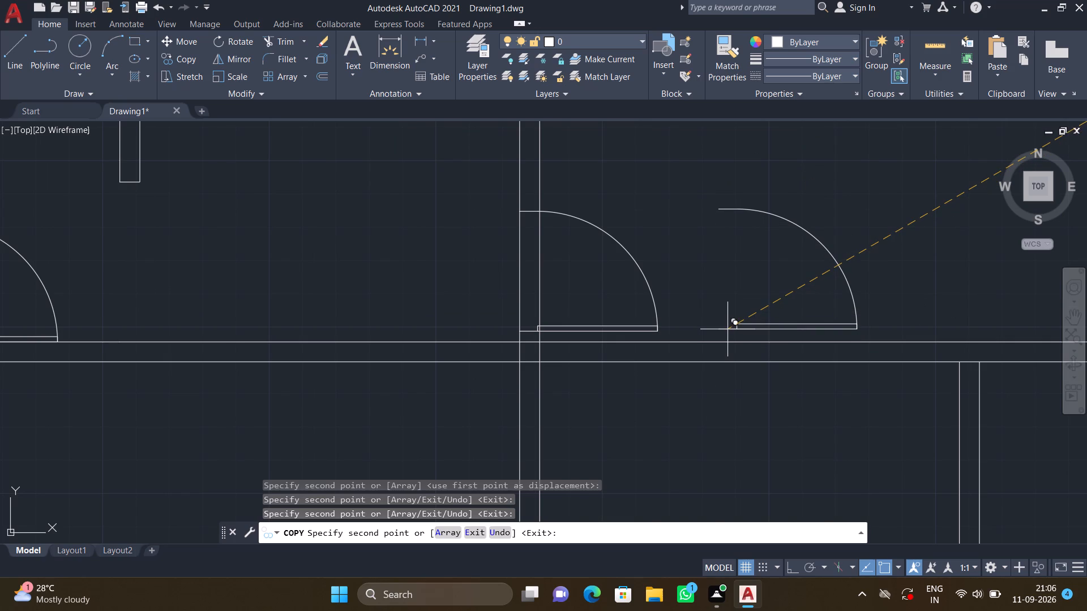
scroll(724, 341, down, 3)
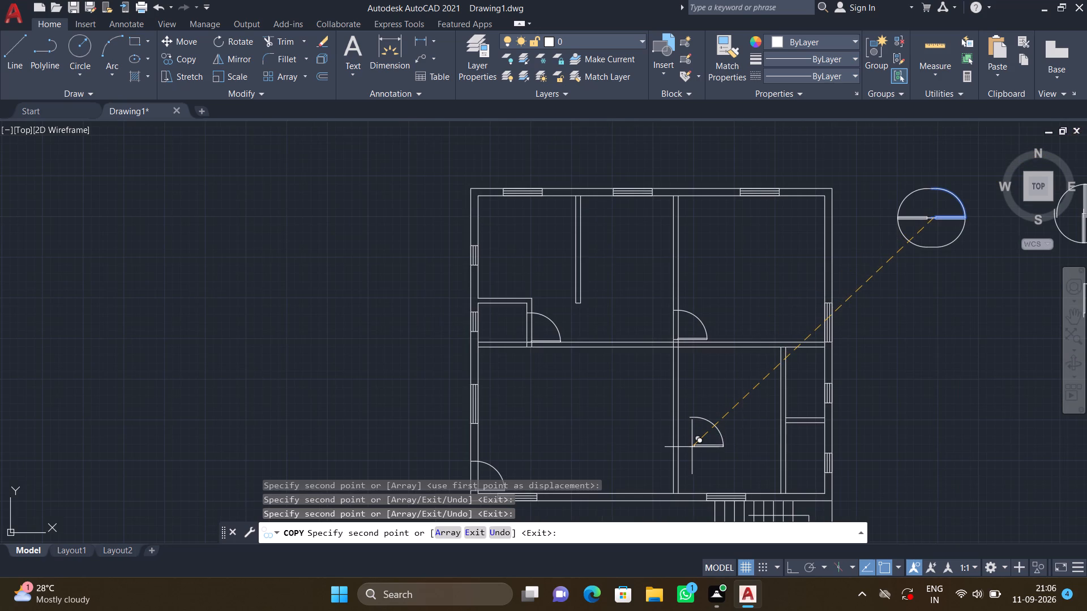
scroll(692, 447, down, 1)
middle_drag(692, 447, 661, 318)
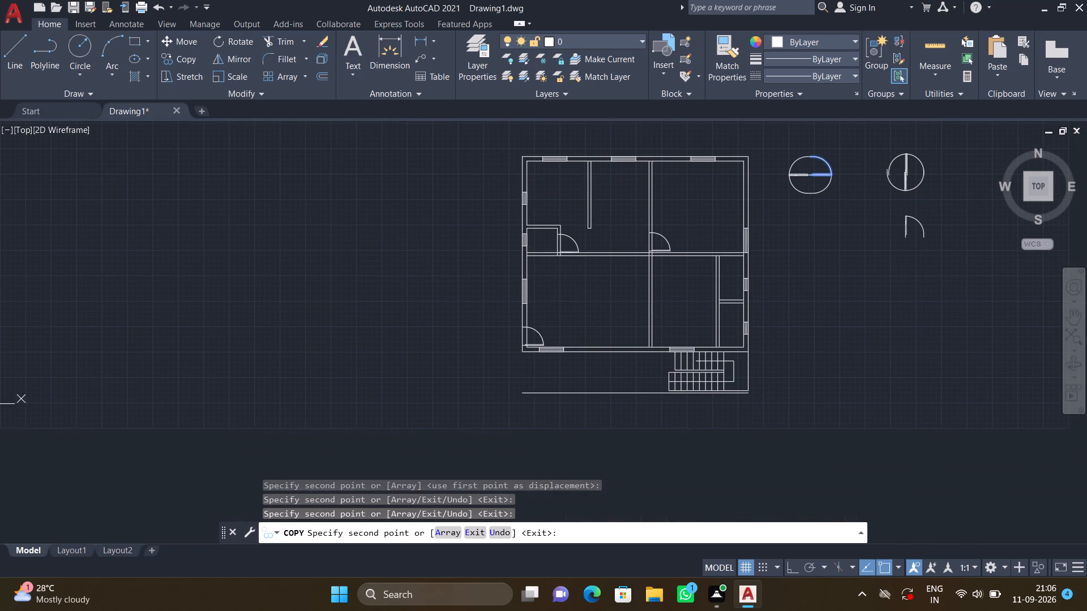
scroll(673, 336, up, 2)
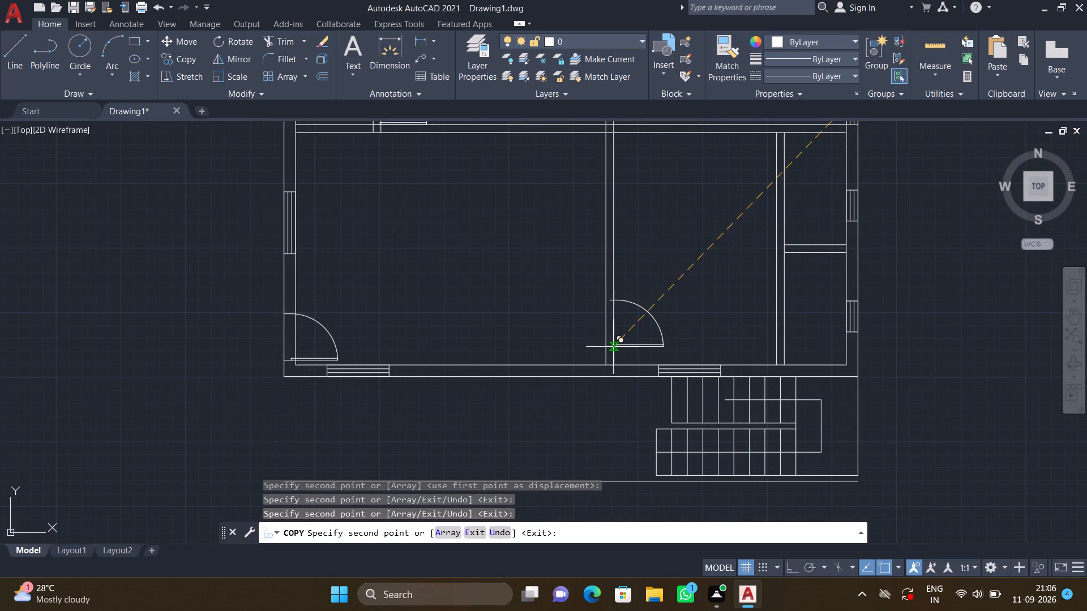
scroll(618, 346, up, 2)
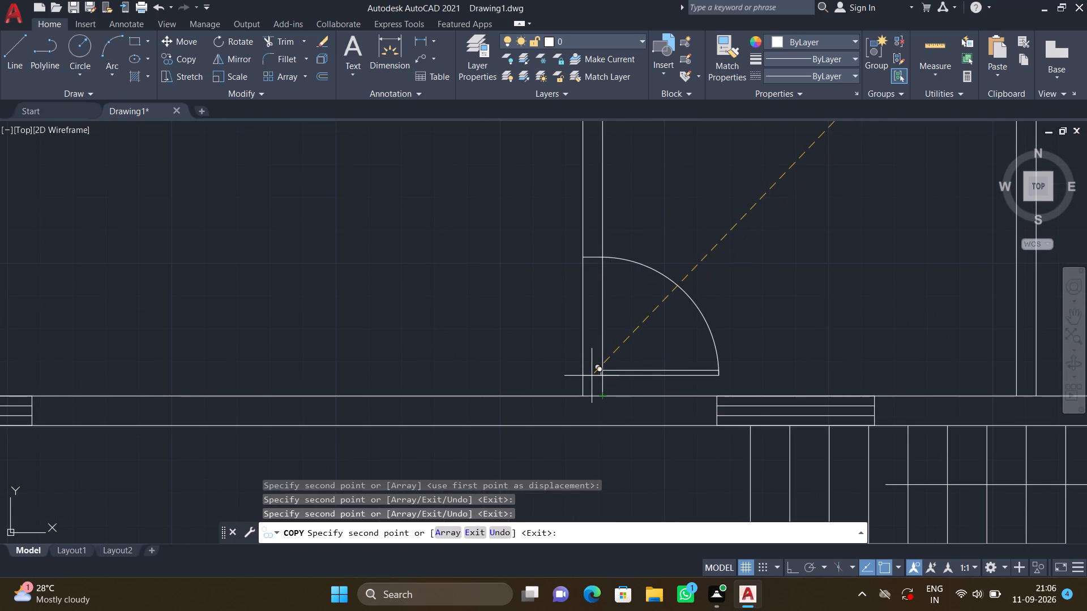
scroll(592, 376, up, 1)
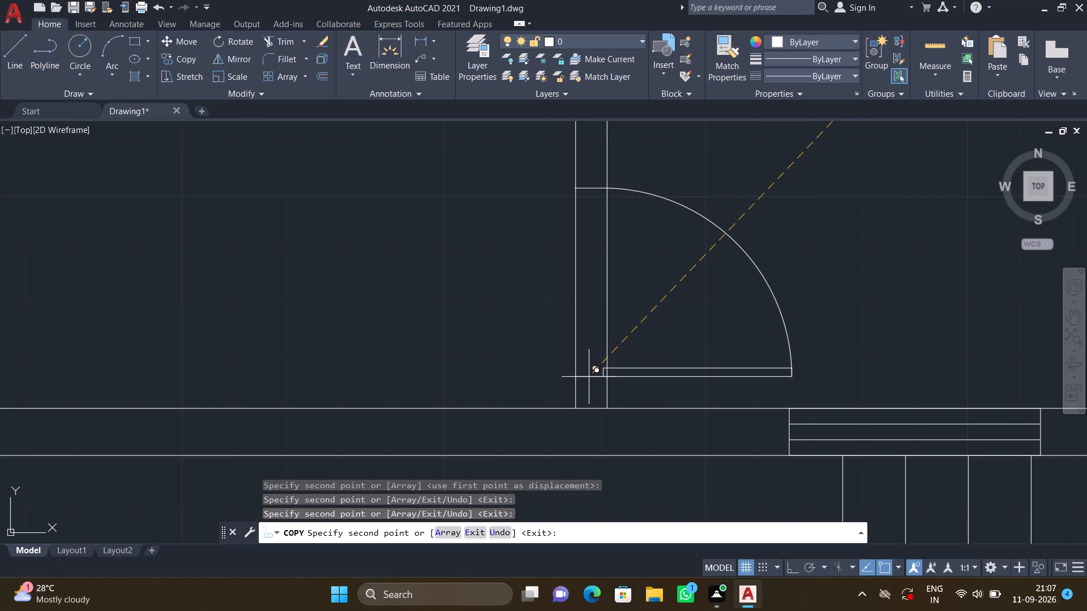
click(589, 381)
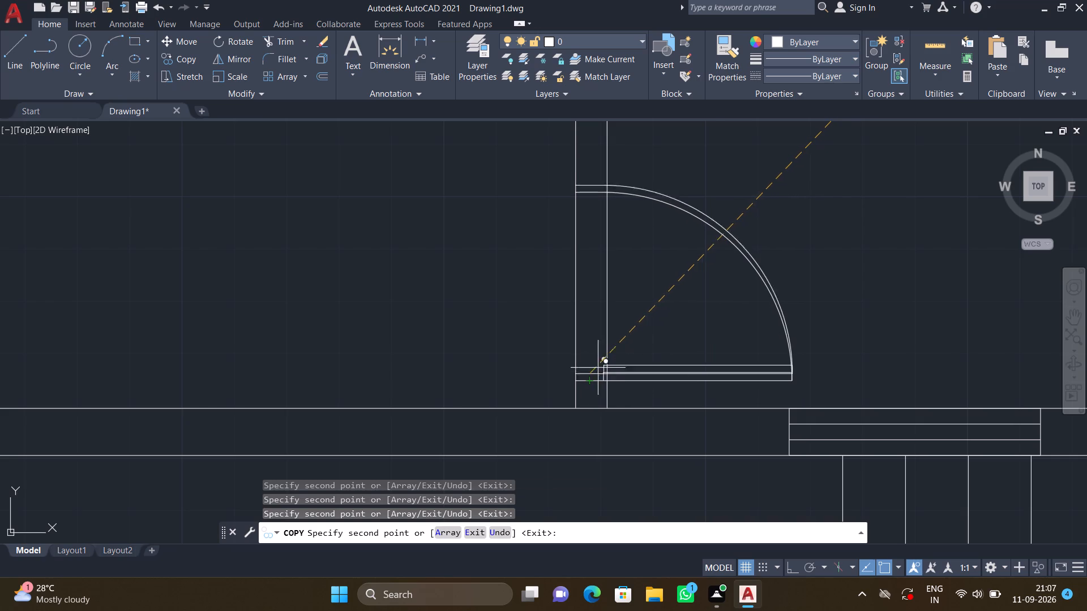
key(Return)
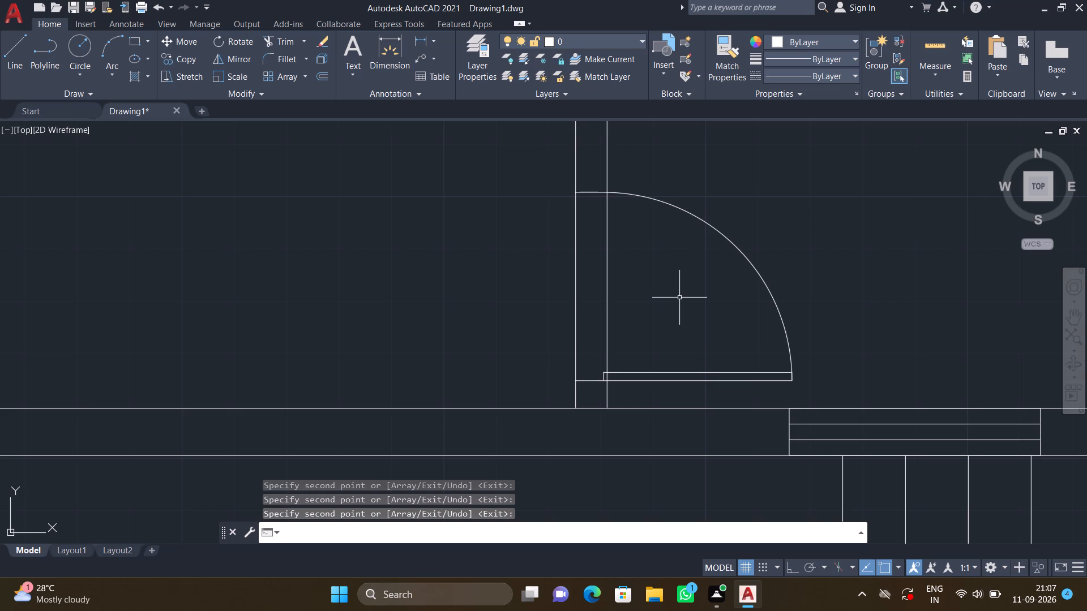
Move the door near the southwest corner so the end of its upper line meets the west wall's outer face.
scroll(679, 298, down, 2)
scroll(726, 296, down, 1)
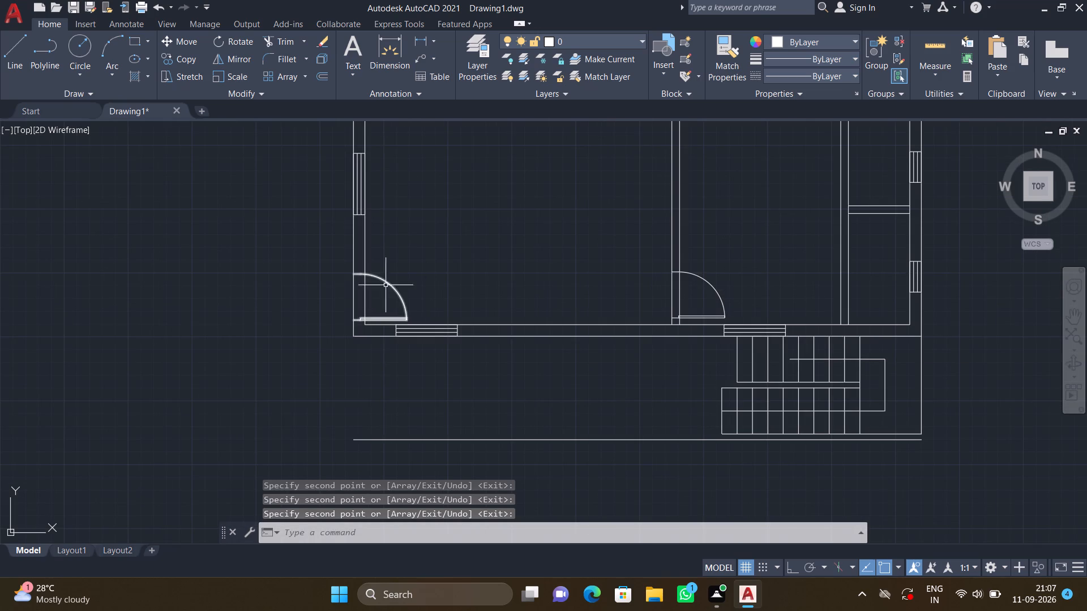
scroll(345, 283, up, 4)
scroll(332, 189, up, 3)
scroll(458, 273, up, 2)
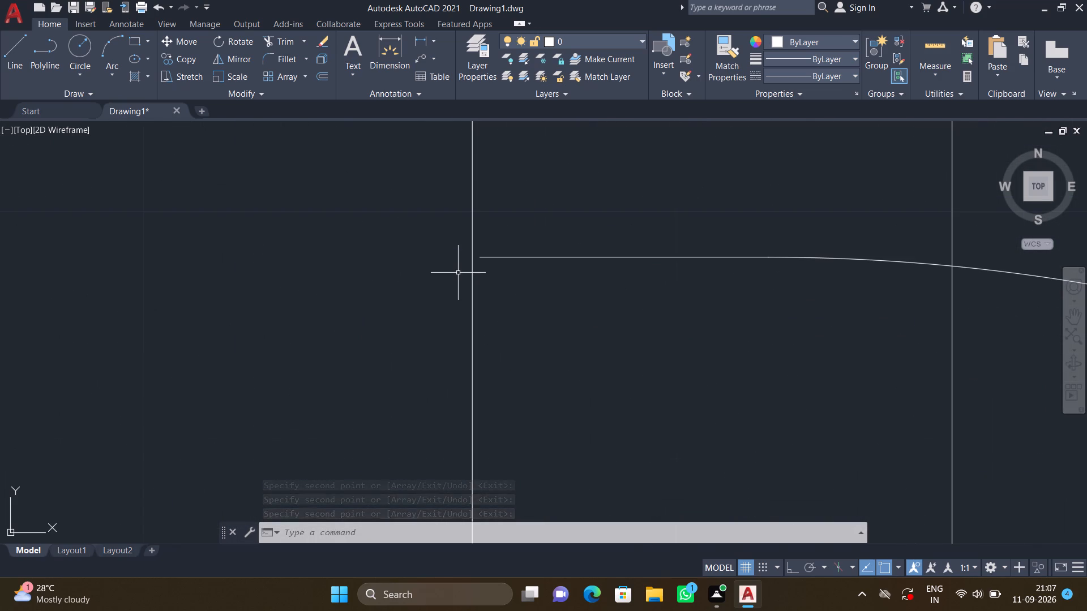
key(m)
key(Return)
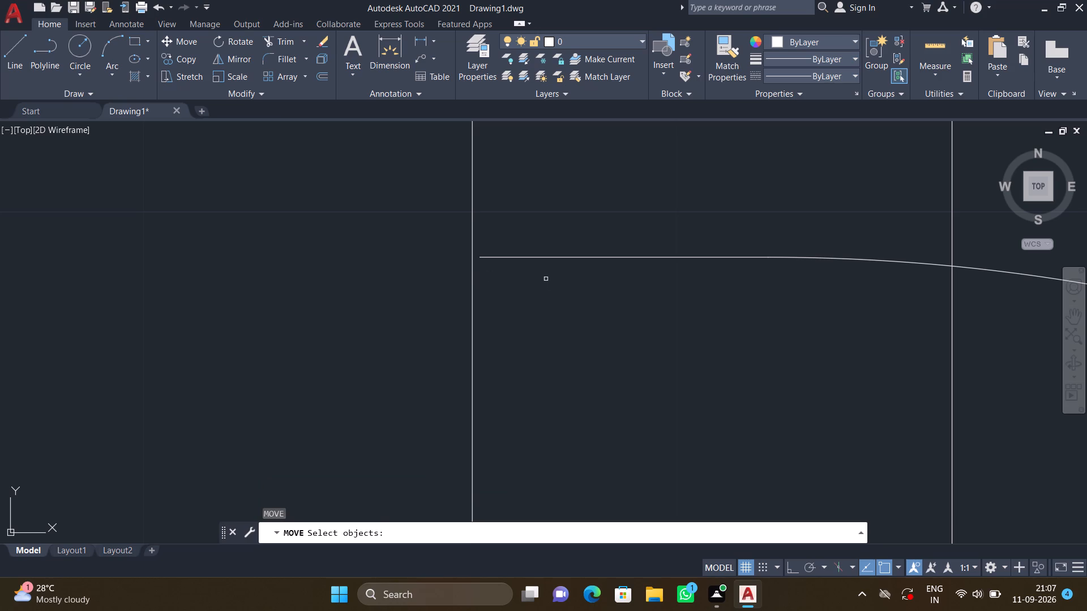
click(541, 257)
key(Return)
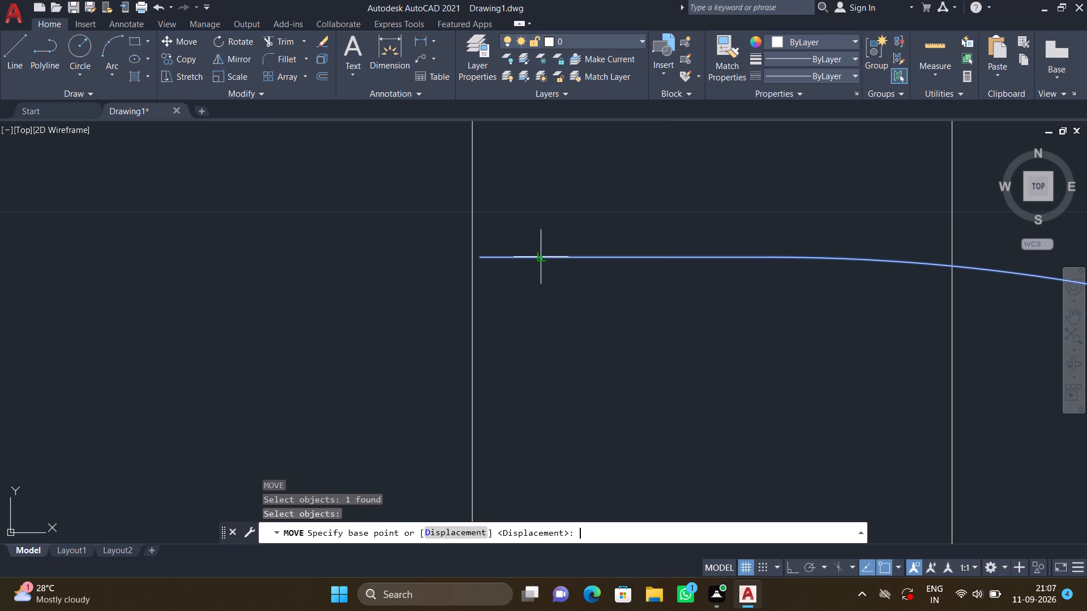
scroll(476, 240, up, 4)
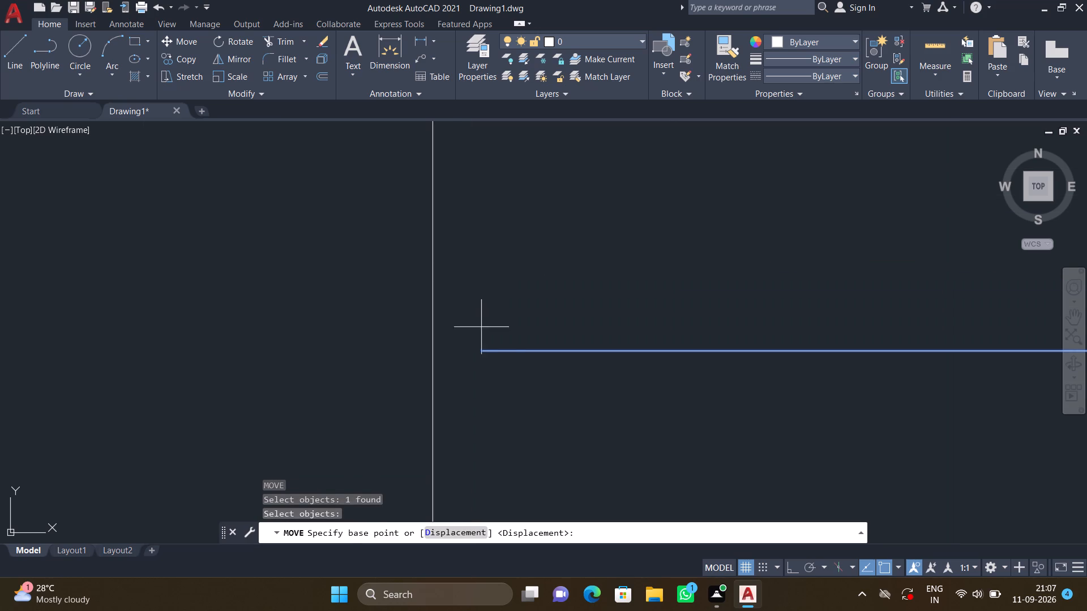
click(487, 354)
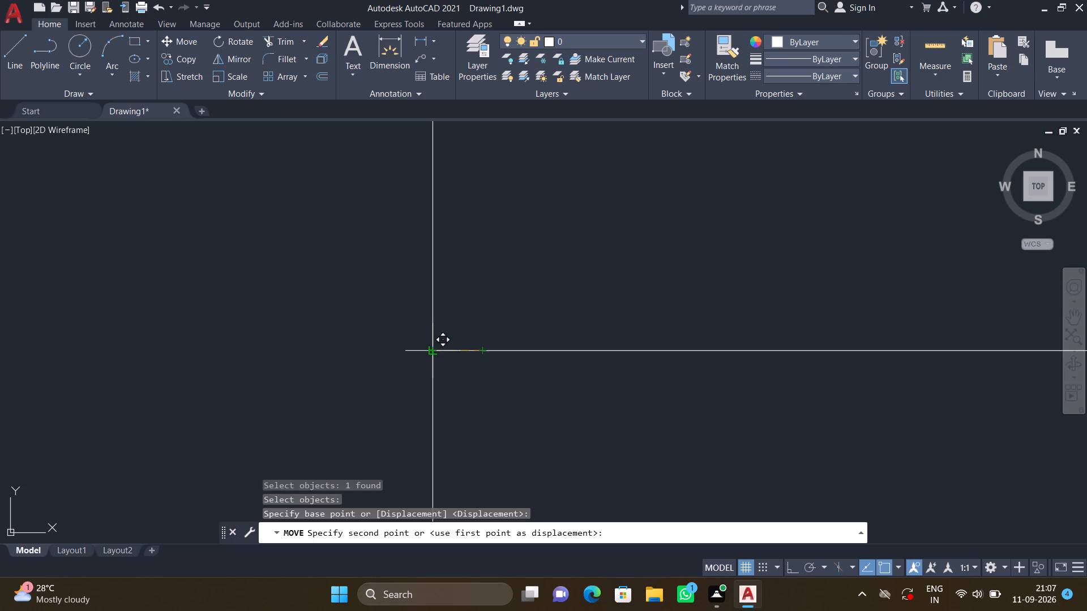
click(430, 347)
Move the small west room's door so the end of its upper line meets the inner face of that room's east wall.
scroll(447, 334, down, 10)
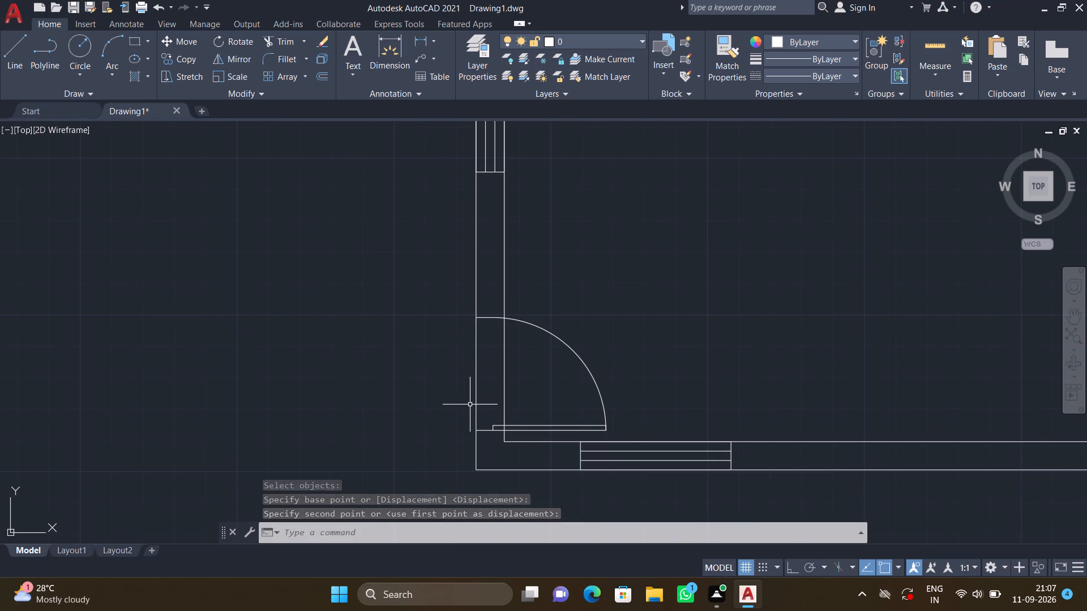
scroll(470, 405, down, 2)
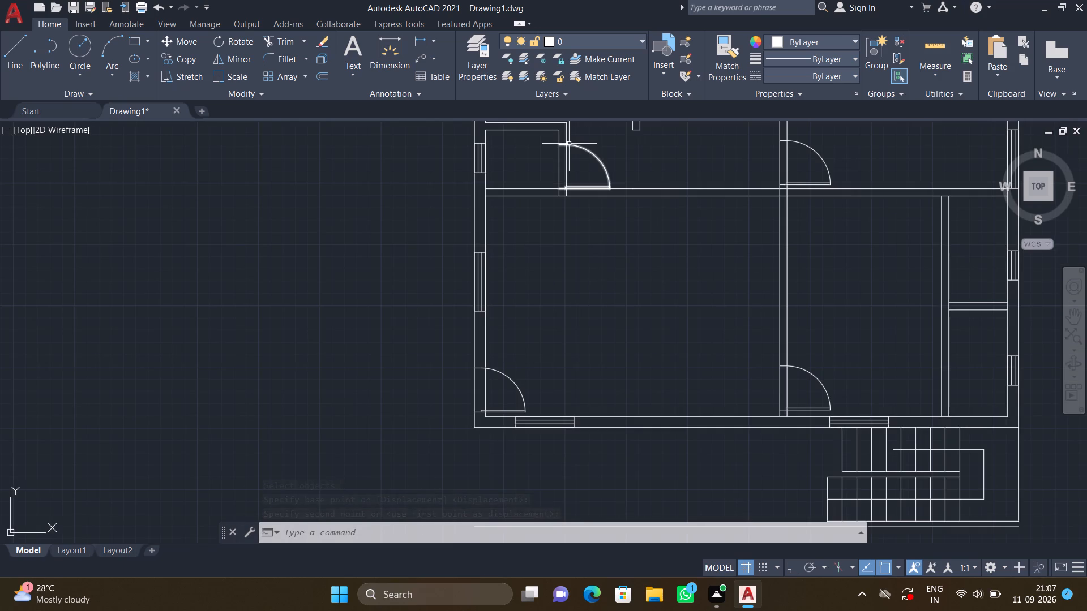
scroll(569, 144, up, 6)
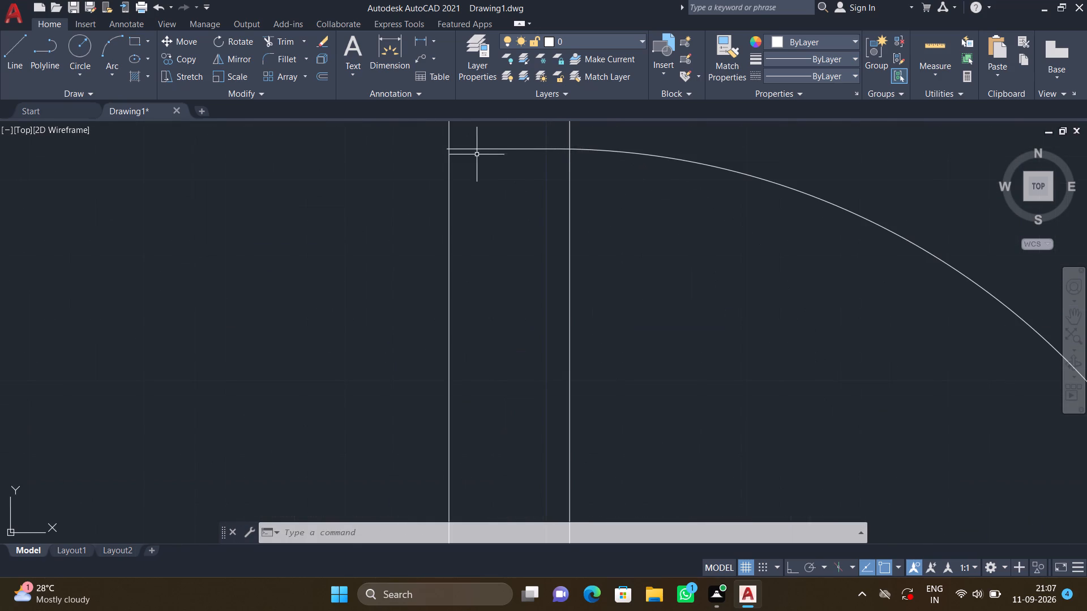
scroll(426, 144, up, 4)
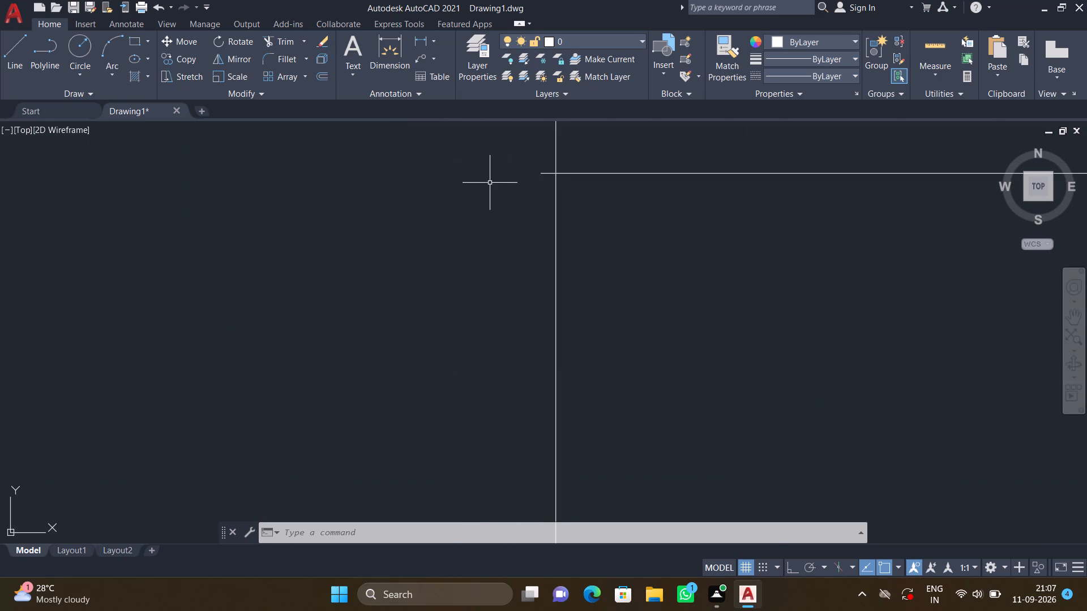
key(m)
key(Return)
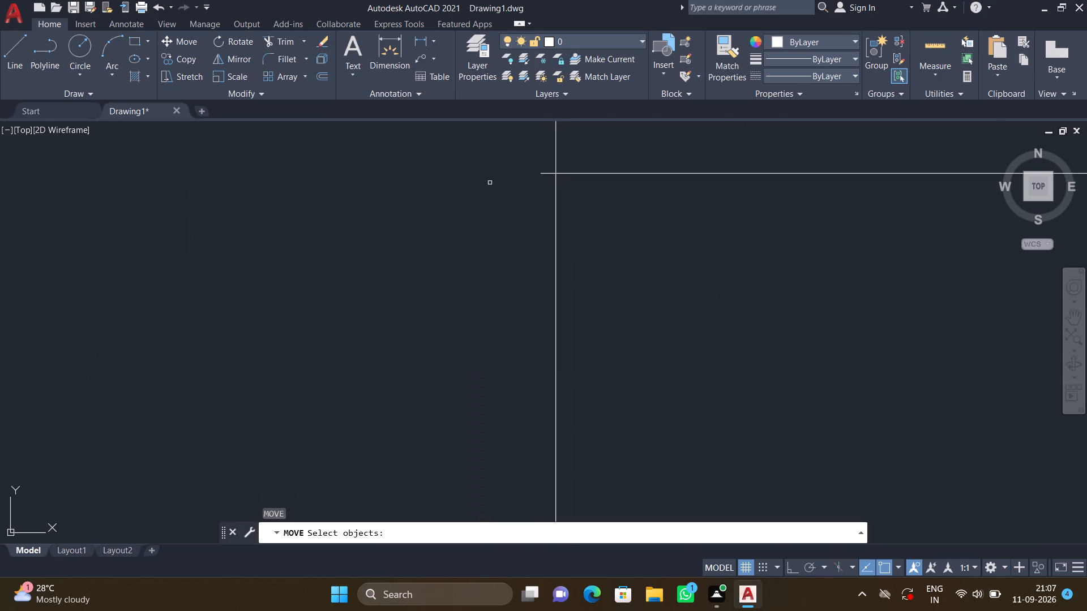
click(585, 174)
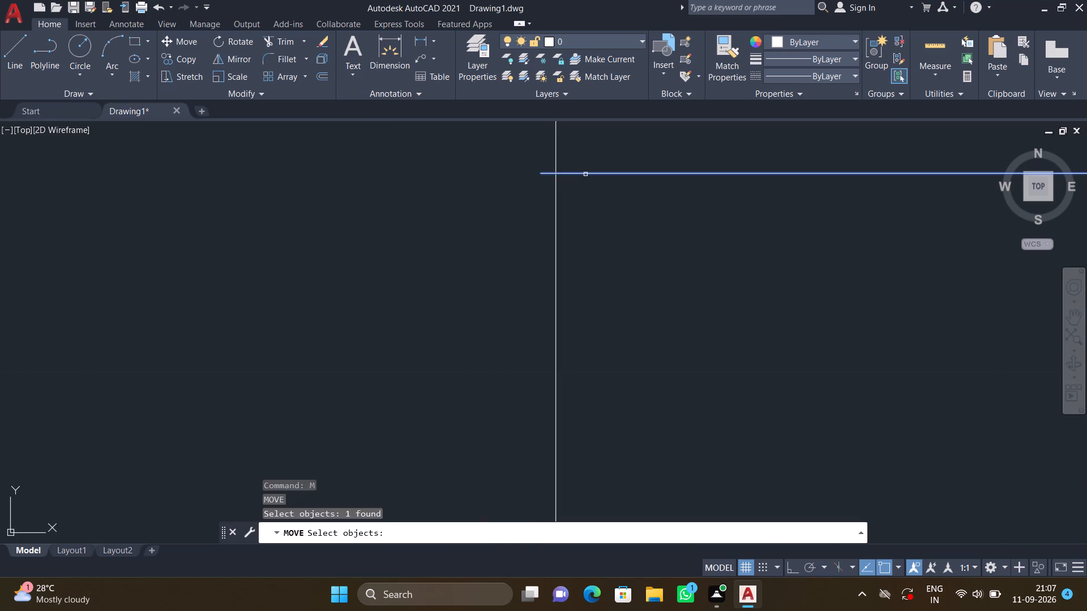
key(Return)
scroll(550, 161, up, 2)
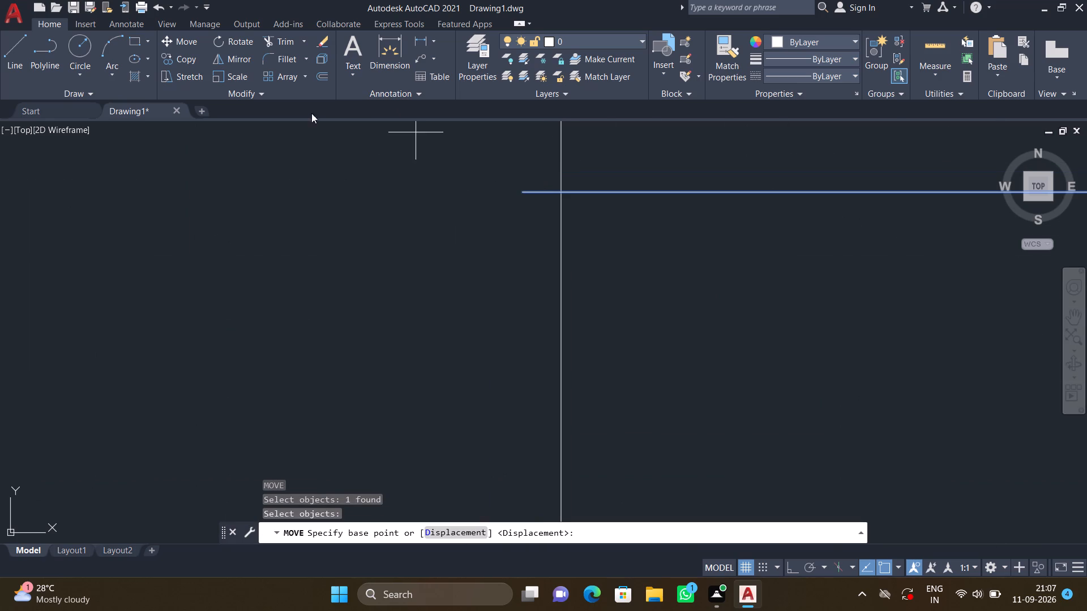
drag(524, 189, 525, 188)
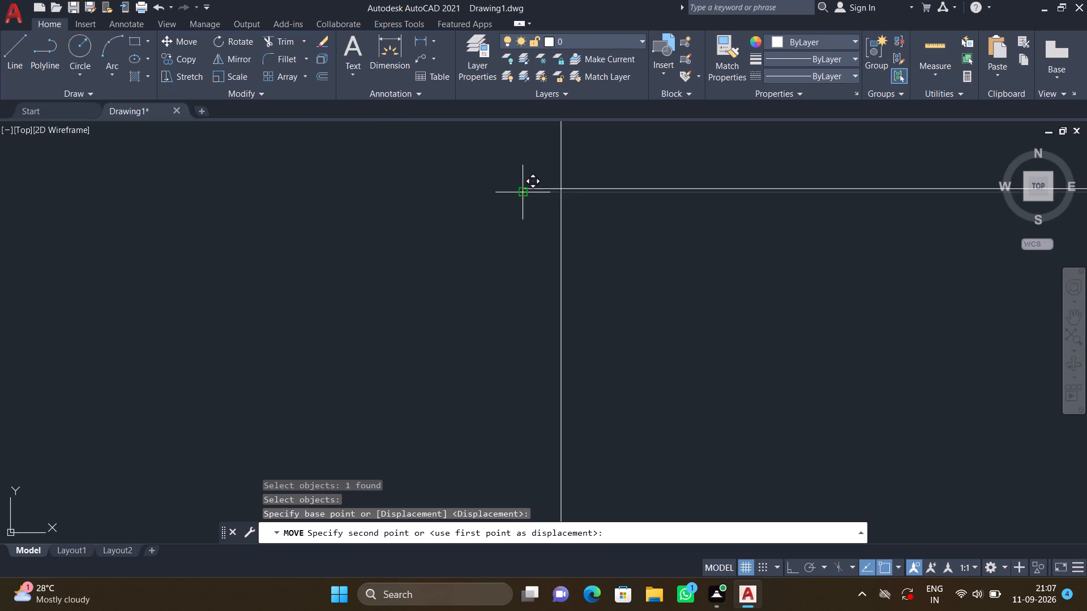
drag(525, 188, 541, 186)
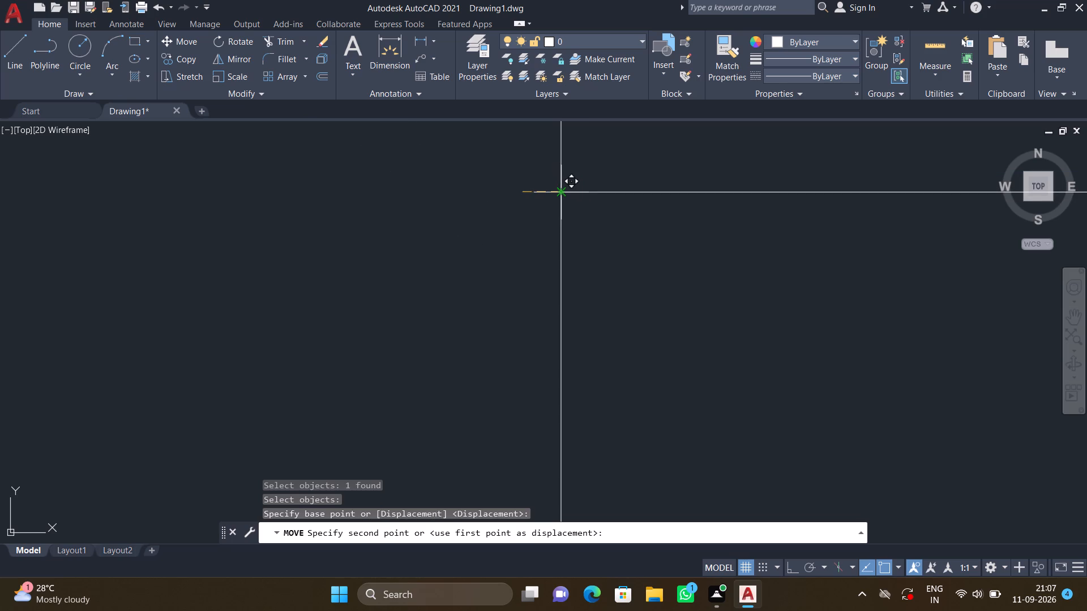
click(559, 191)
scroll(617, 192, down, 5)
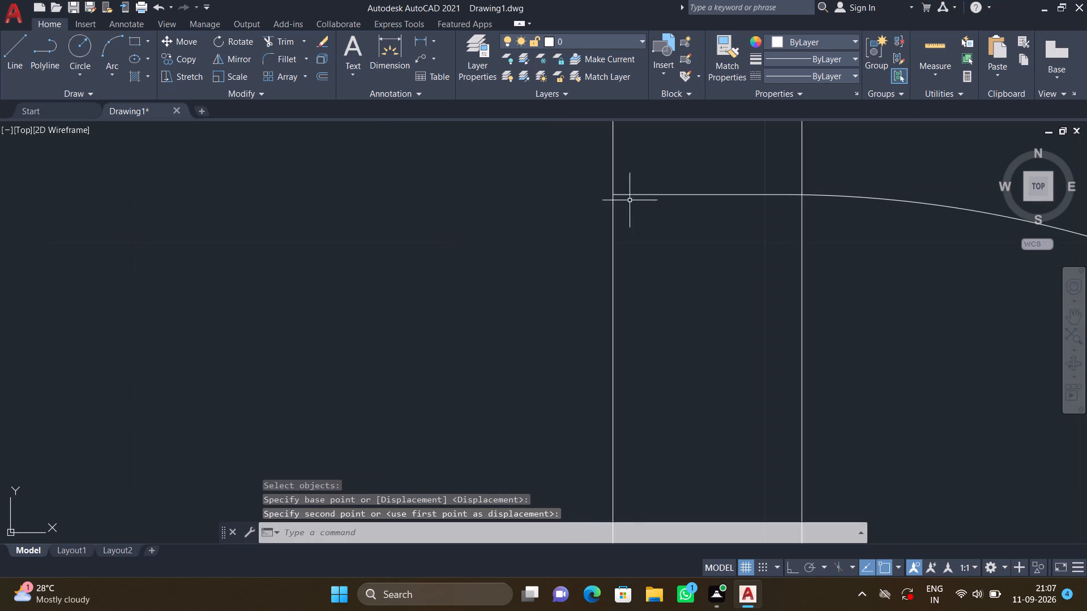
scroll(640, 206, down, 3)
scroll(802, 290, down, 5)
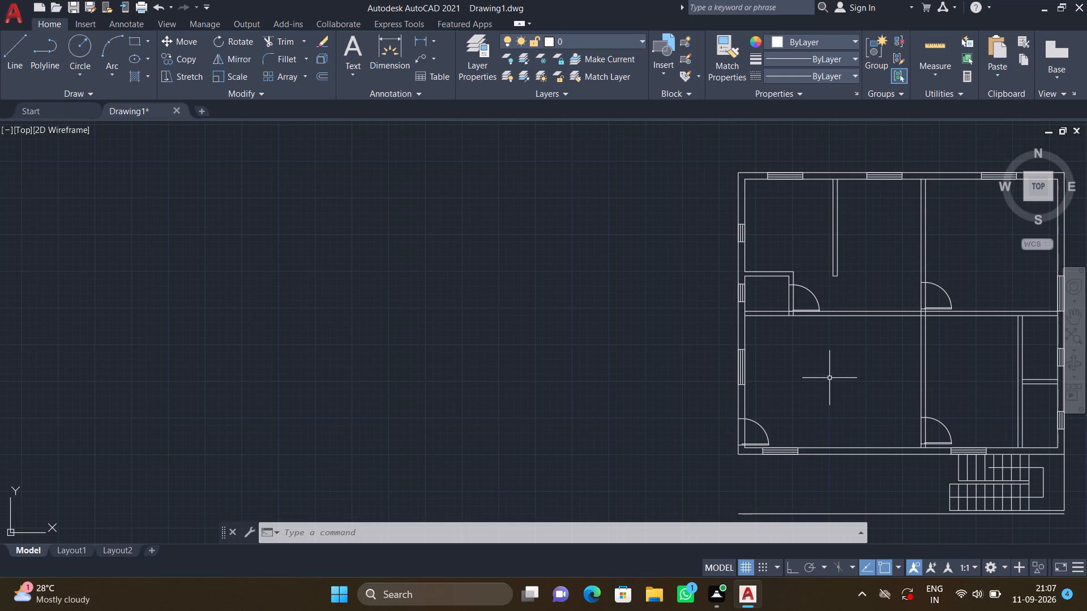
Move the central vertical partition's door above the horizontal partition so the end of its upper line meets the partition's west face.
scroll(799, 286, up, 3)
middle_drag(863, 295, 669, 257)
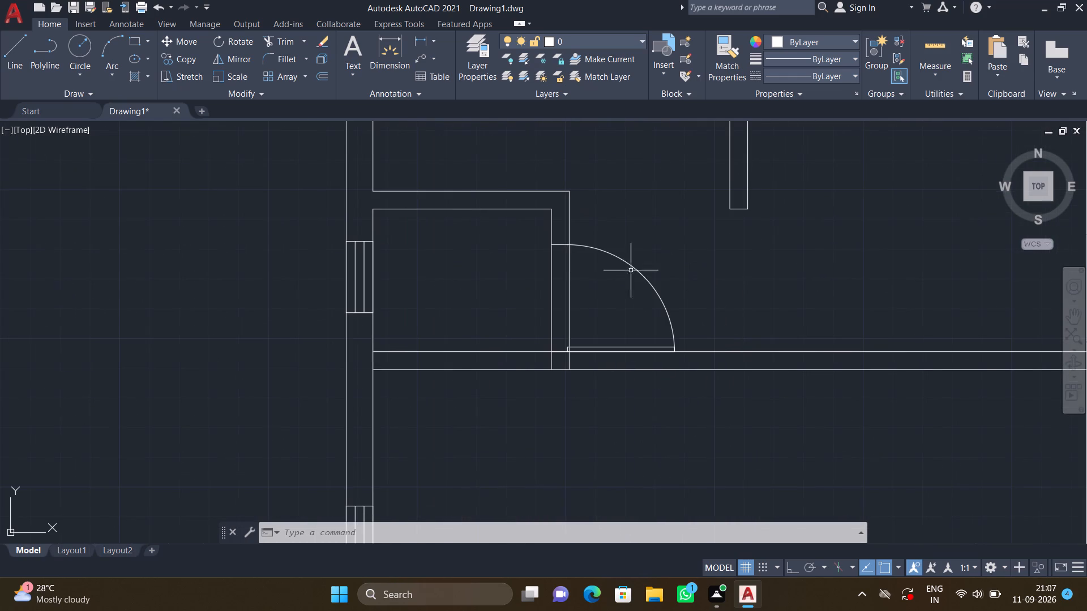
scroll(819, 273, down, 2)
middle_drag(848, 247, 621, 217)
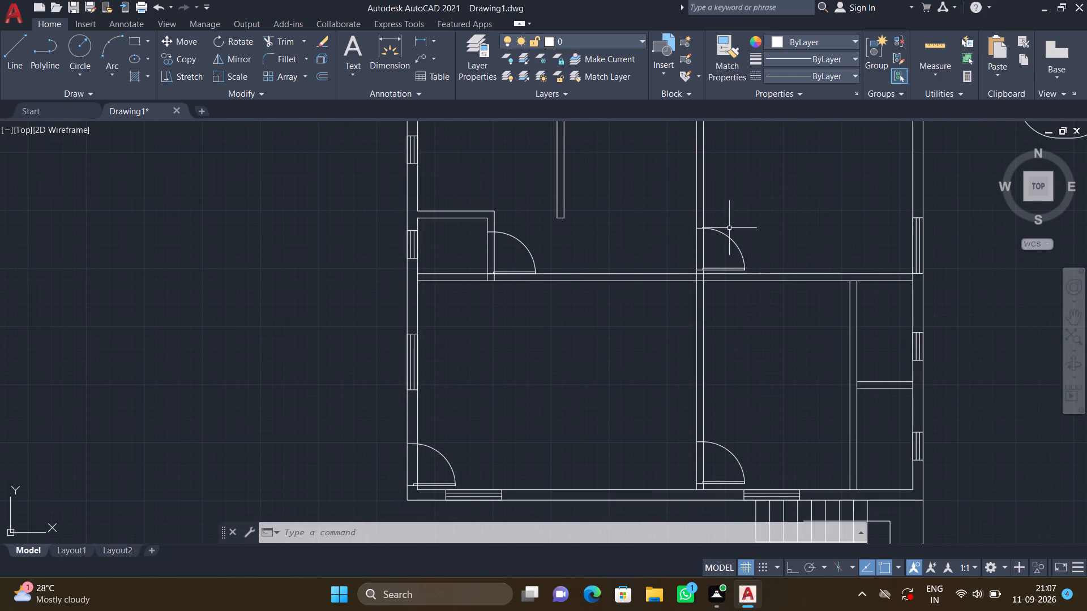
scroll(707, 224, up, 5)
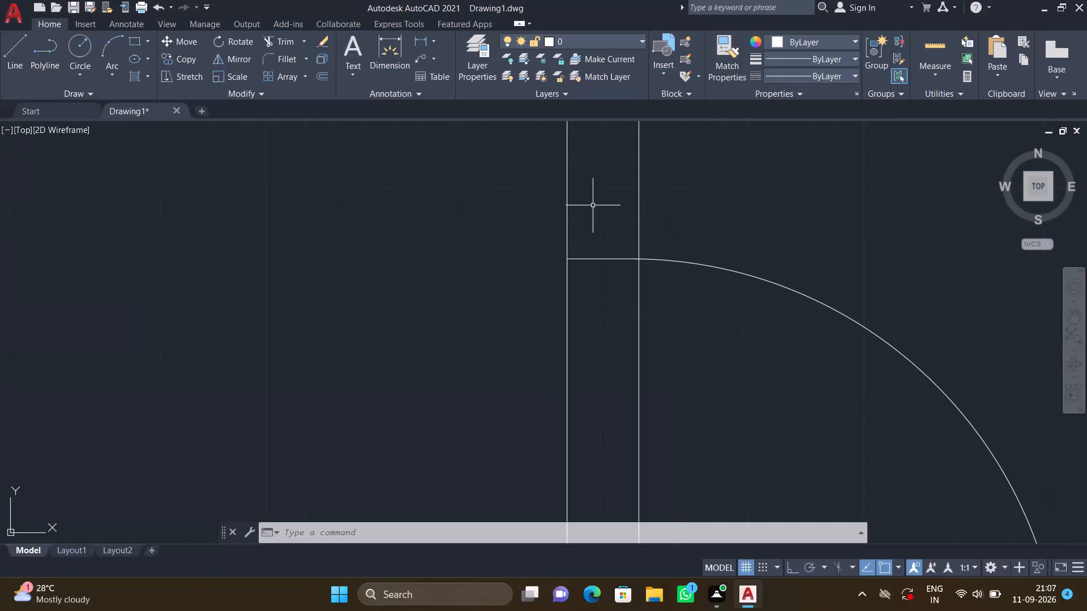
scroll(573, 239, up, 5)
middle_drag(489, 434, 554, 174)
key(m)
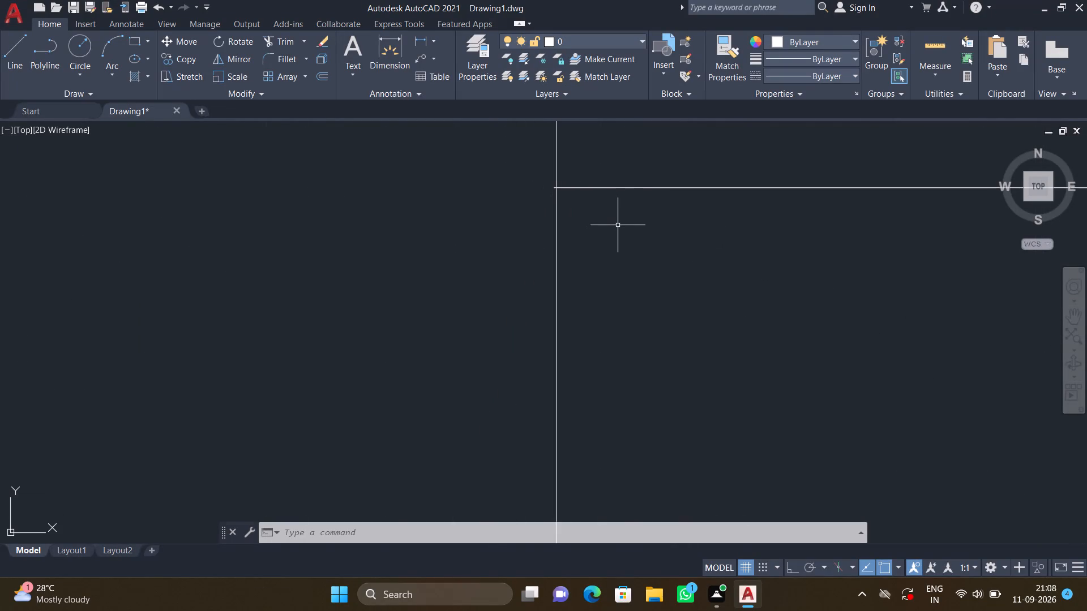
key(Return)
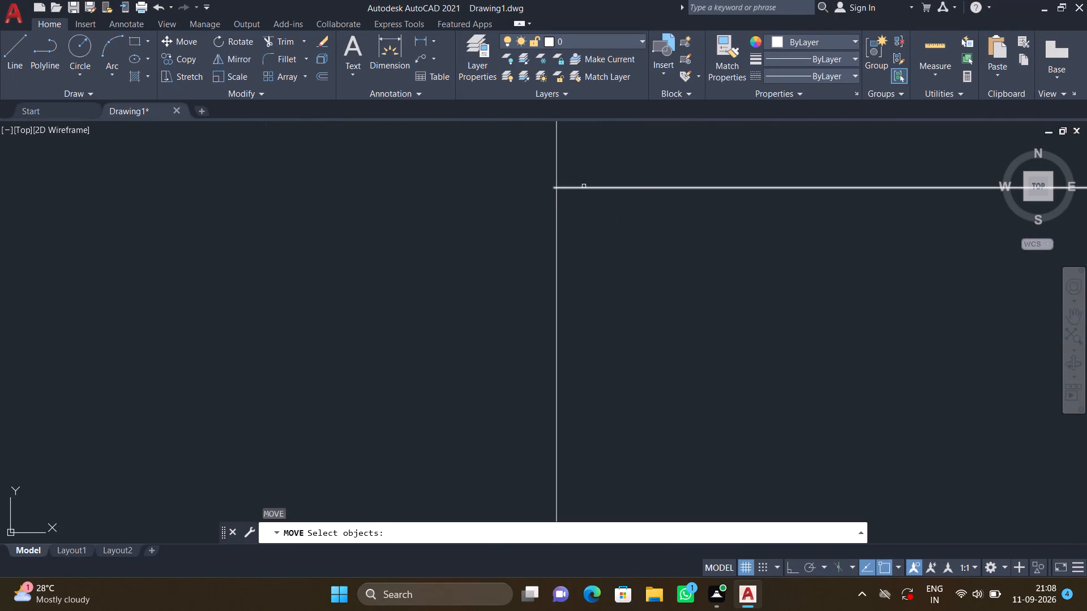
click(584, 186)
key(Return)
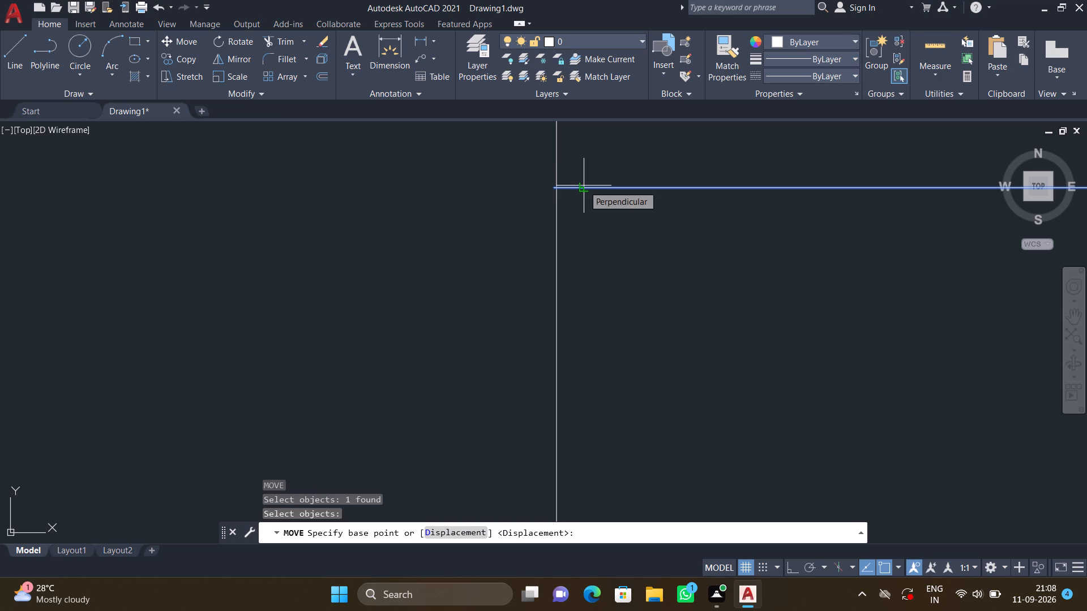
scroll(529, 185, up, 4)
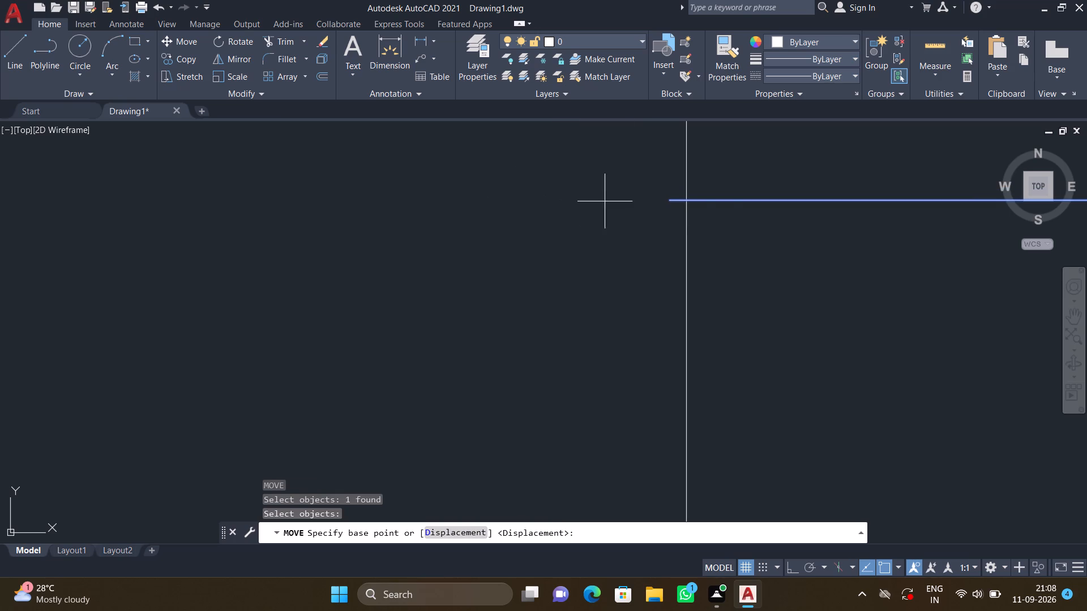
click(674, 201)
scroll(705, 207, up, 2)
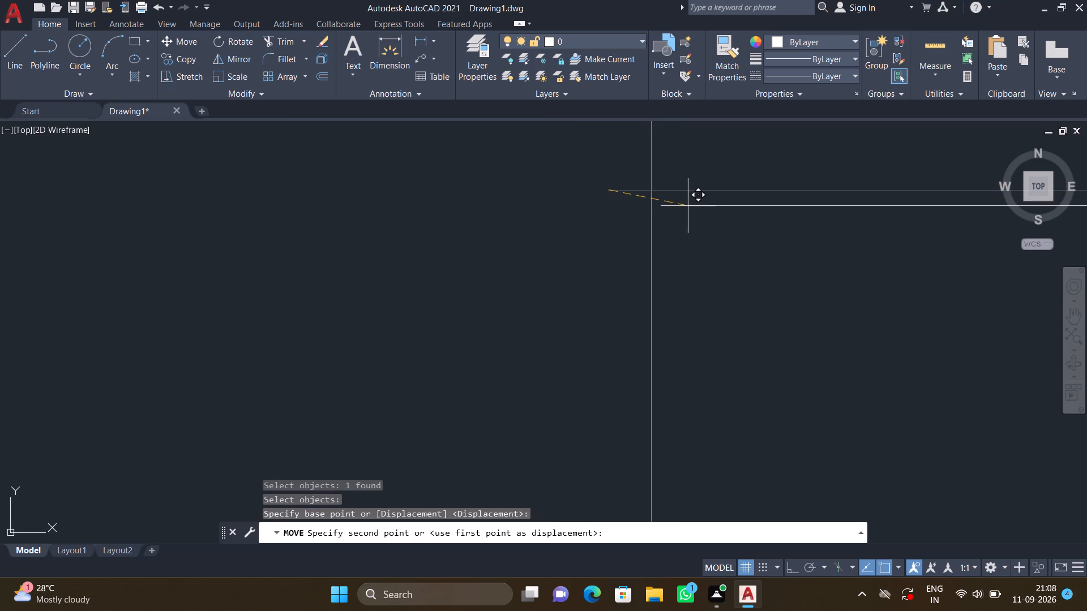
click(653, 191)
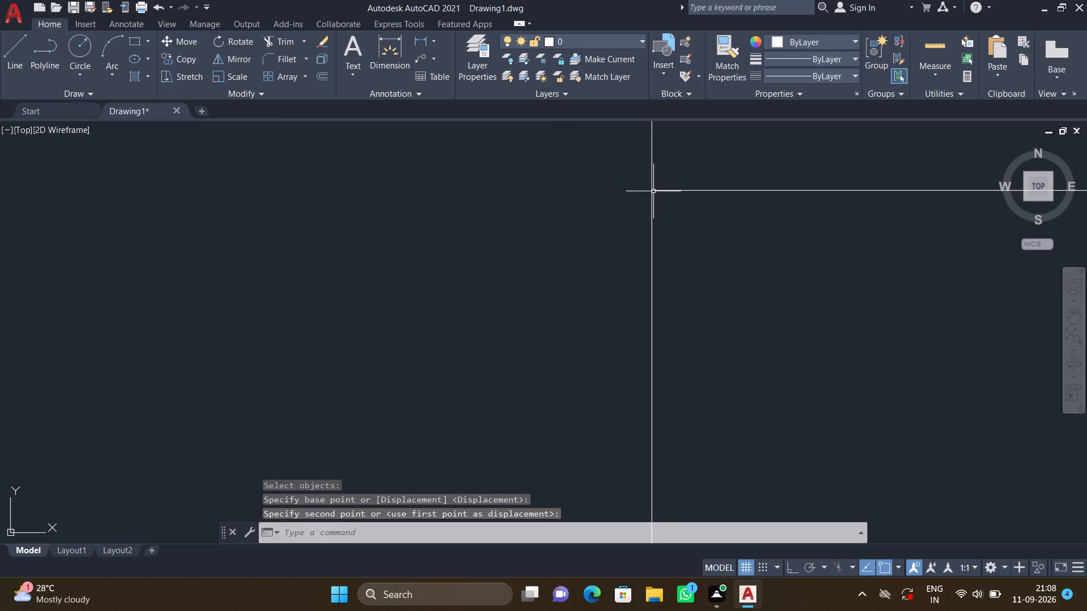
Move the central vertical partition's door near the south outer wall so the end of its upper line meets the partition's west face.
scroll(657, 191, down, 11)
scroll(706, 222, down, 4)
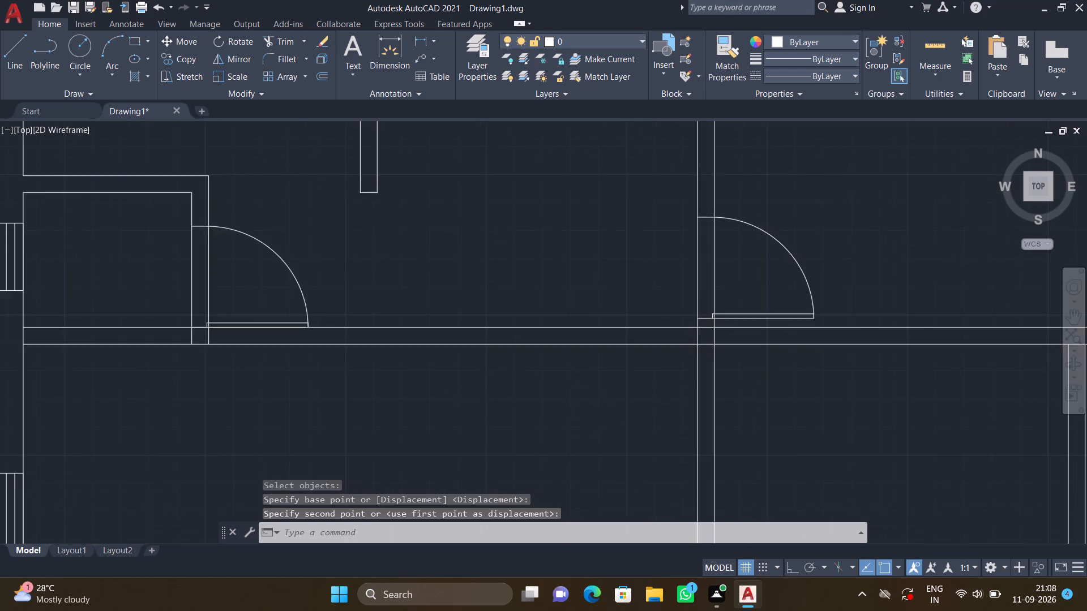
scroll(720, 259, up, 2)
scroll(720, 259, down, 4)
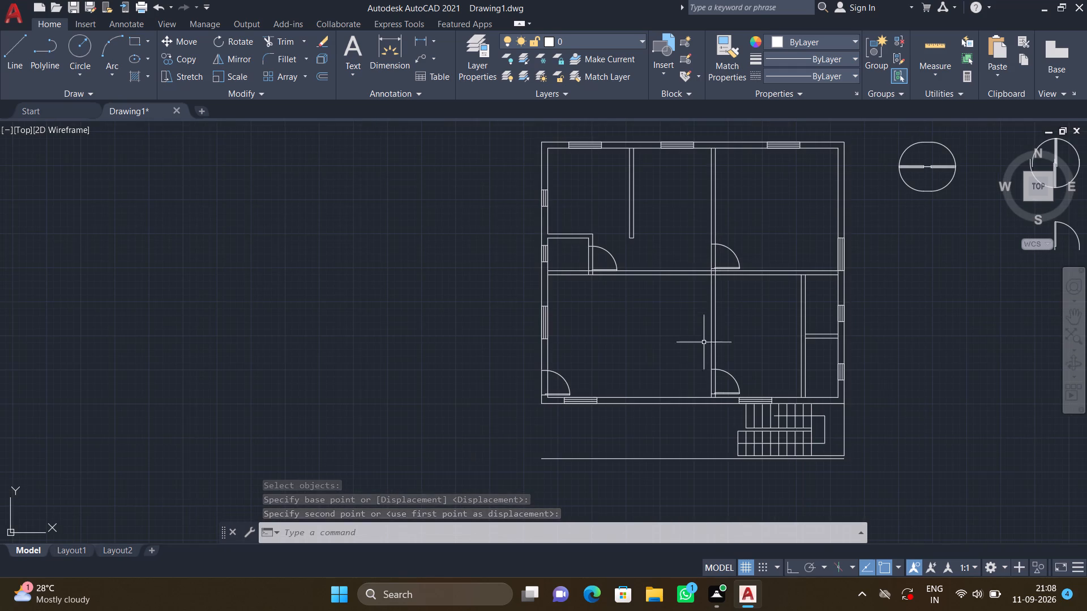
scroll(715, 382, up, 4)
scroll(684, 314, up, 3)
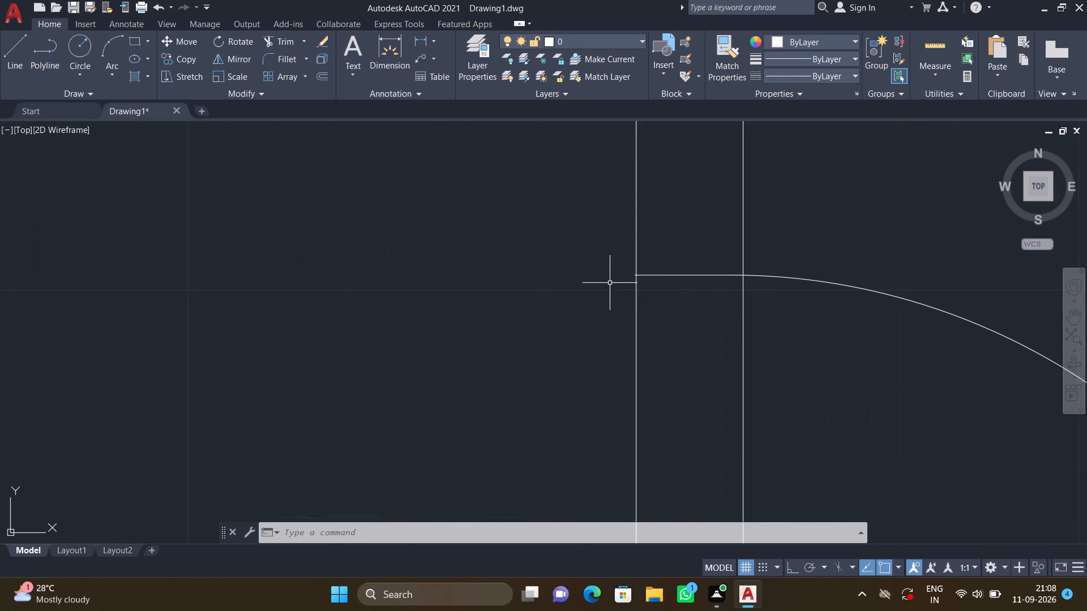
scroll(614, 278, up, 4)
key(m)
key(Return)
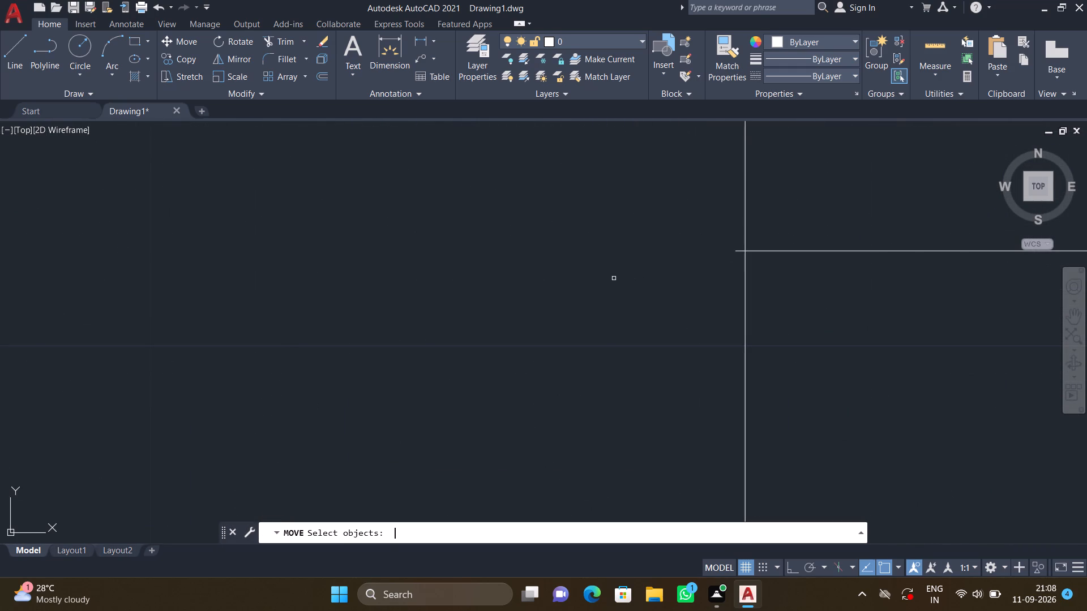
click(770, 251)
key(Return)
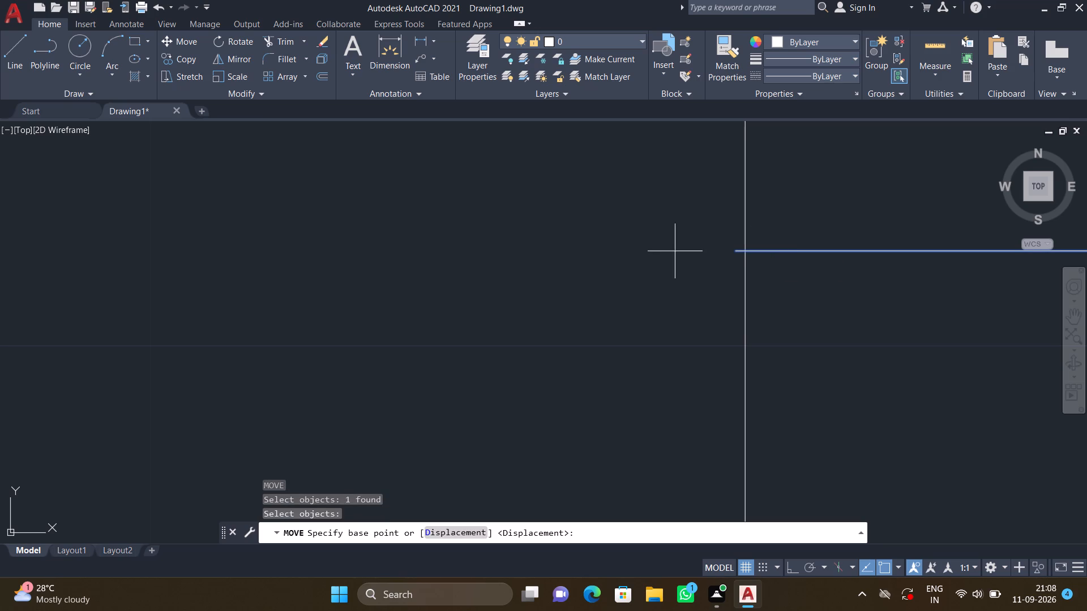
scroll(708, 253, up, 2)
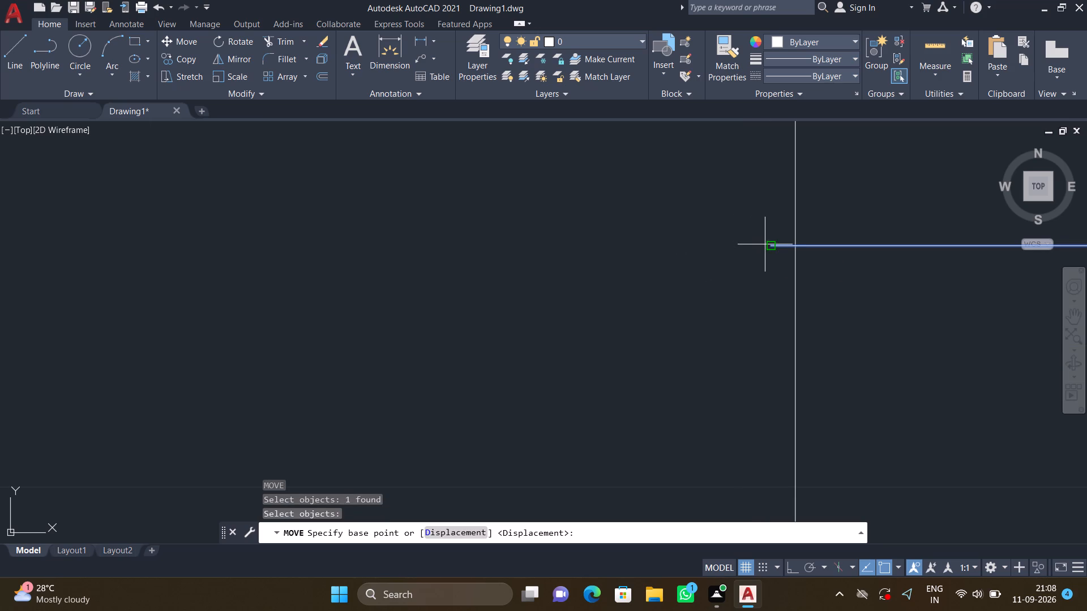
click(772, 246)
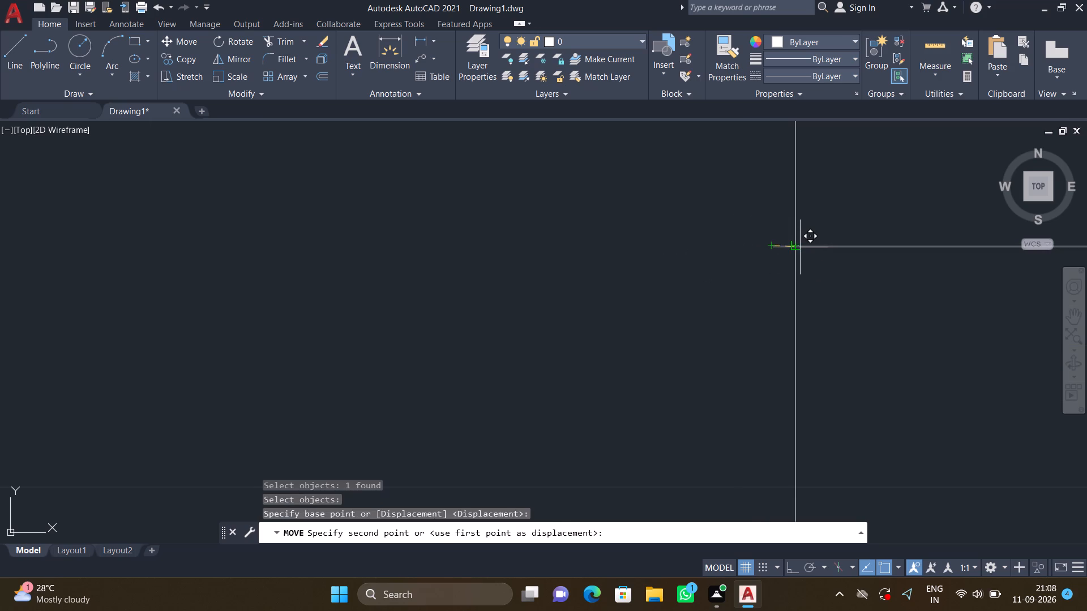
click(795, 246)
Examine up close how the southern central door's upper line meets the partition's west face.
scroll(801, 238, down, 4)
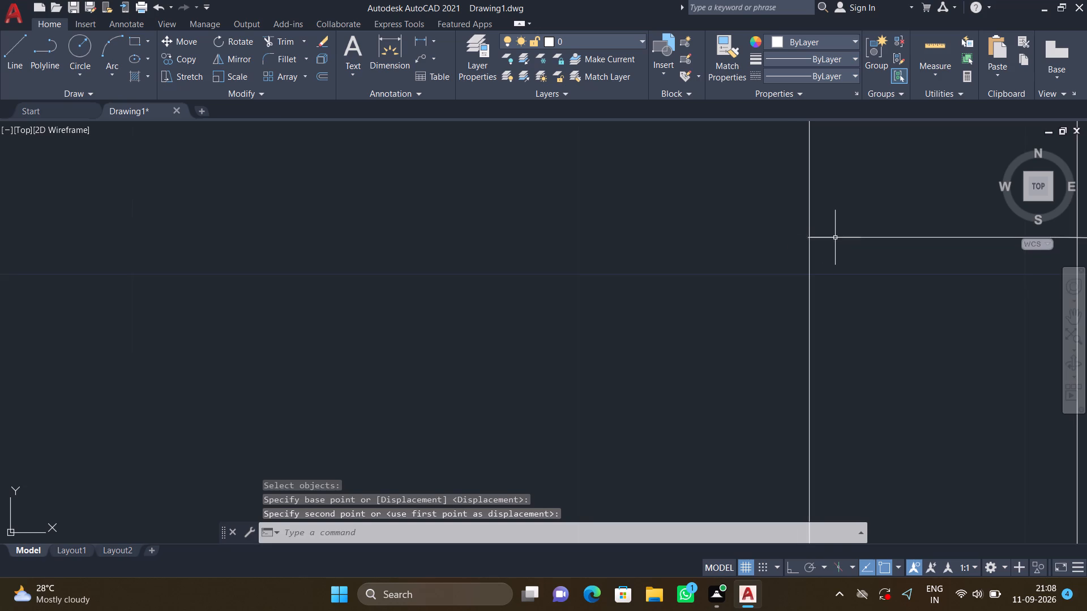
scroll(816, 231, up, 4)
scroll(763, 274, up, 6)
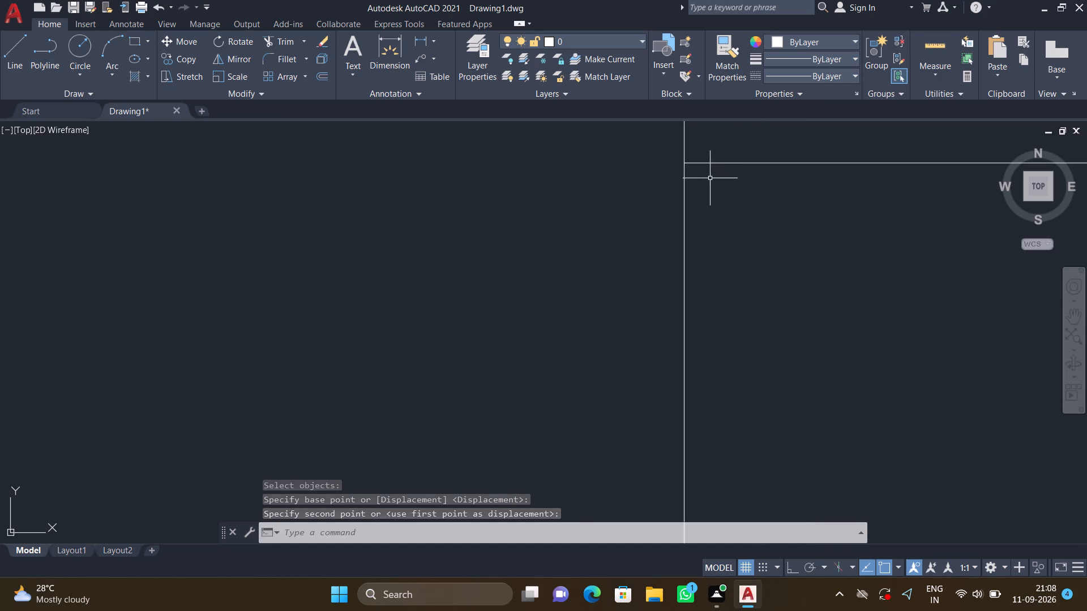
scroll(699, 167, up, 3)
scroll(667, 163, down, 17)
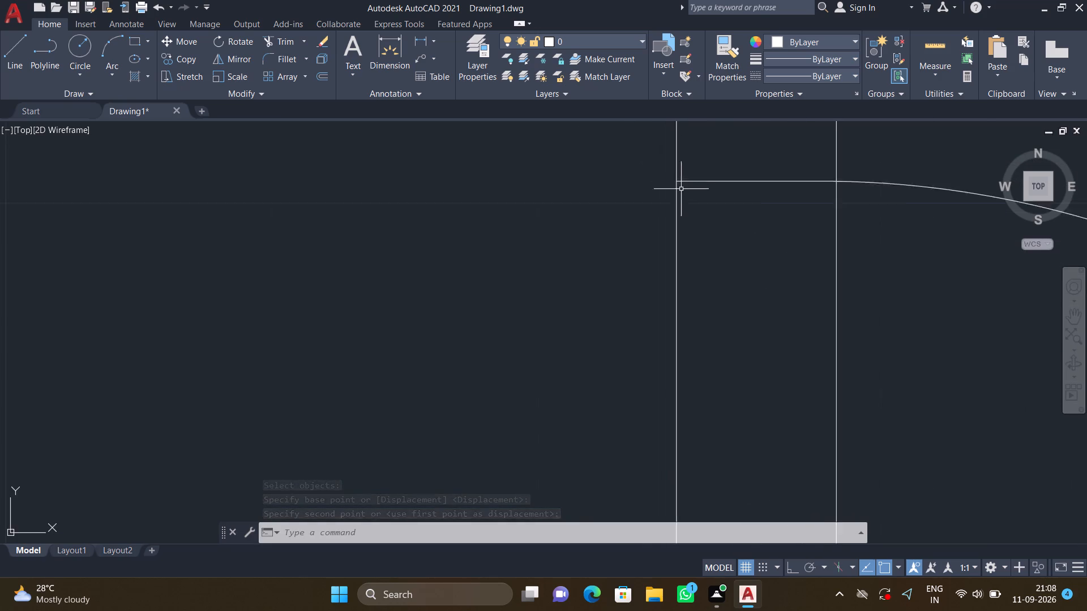
scroll(683, 190, down, 5)
scroll(690, 213, up, 4)
scroll(690, 217, down, 4)
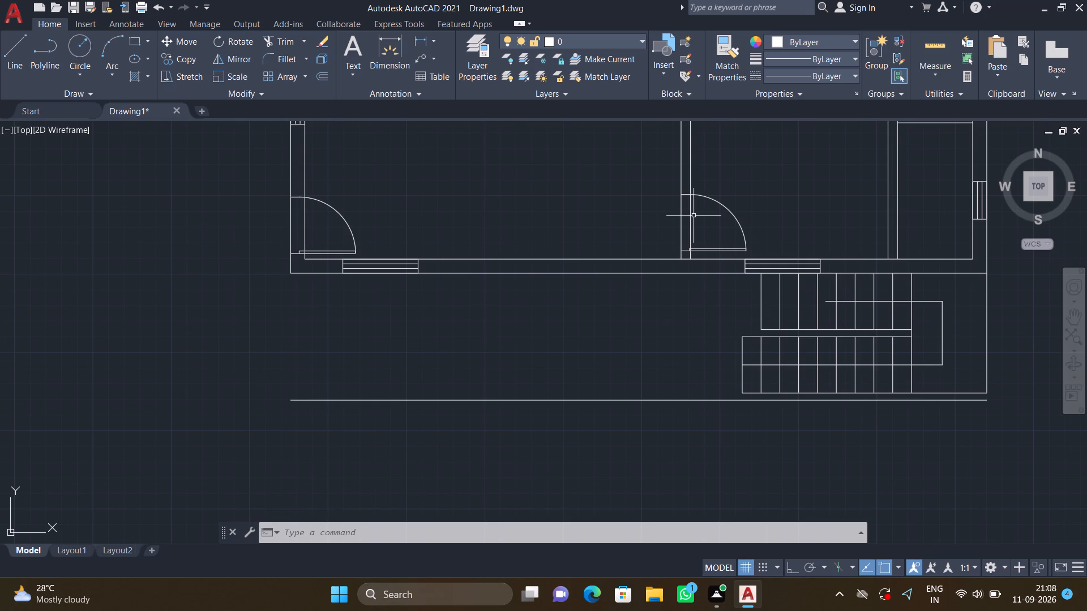
Copy the southeast door of the horizontal-leaf door set into the partition west of the small east rooms, just below their dividing wall.
scroll(698, 214, down, 1)
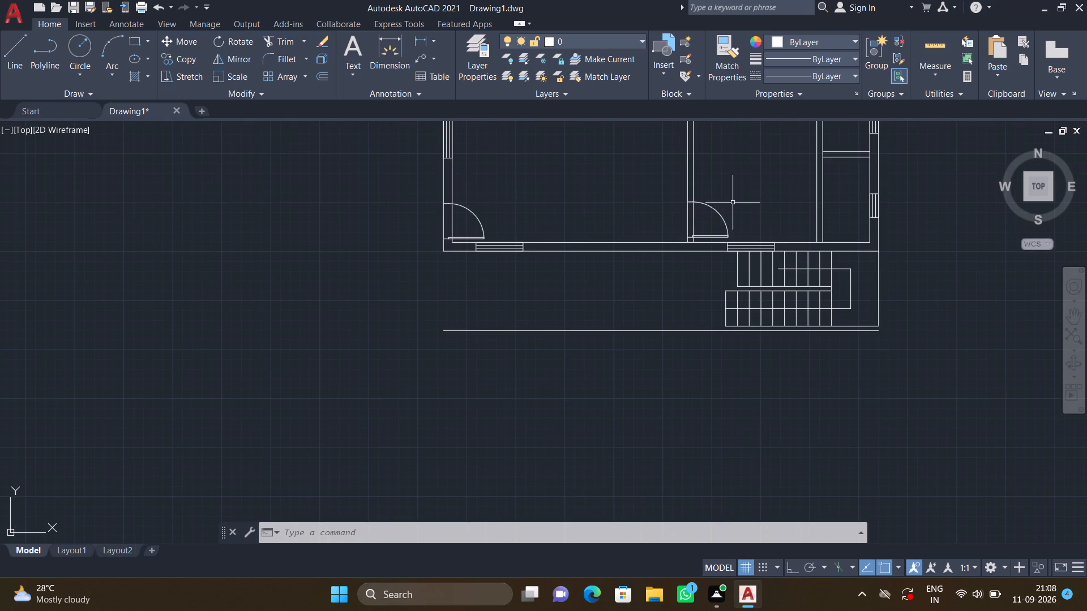
scroll(774, 187, down, 2)
middle_drag(774, 180, 602, 249)
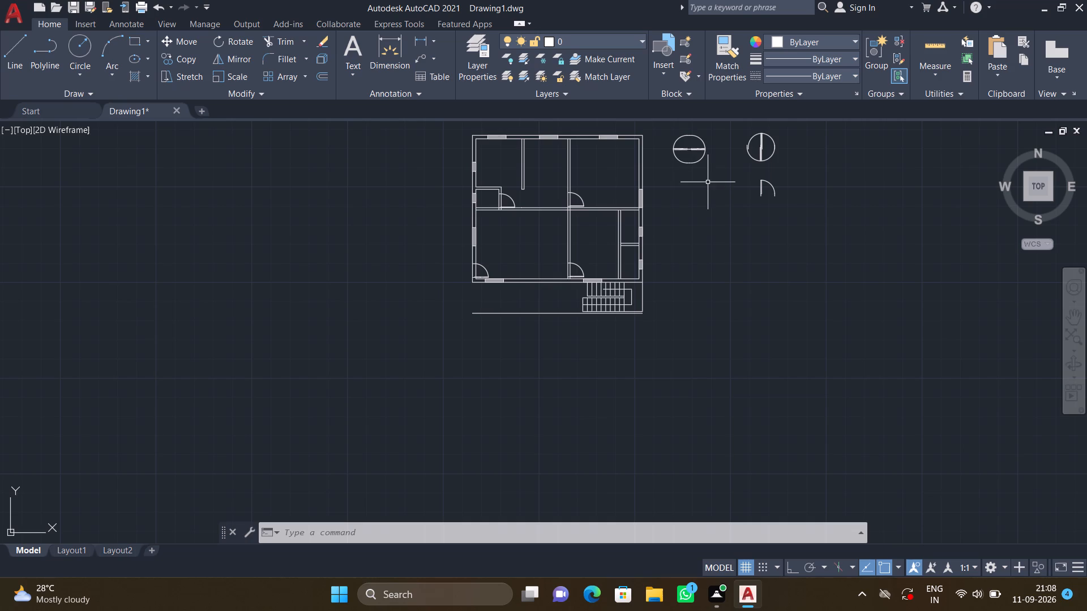
middle_drag(708, 180, 698, 221)
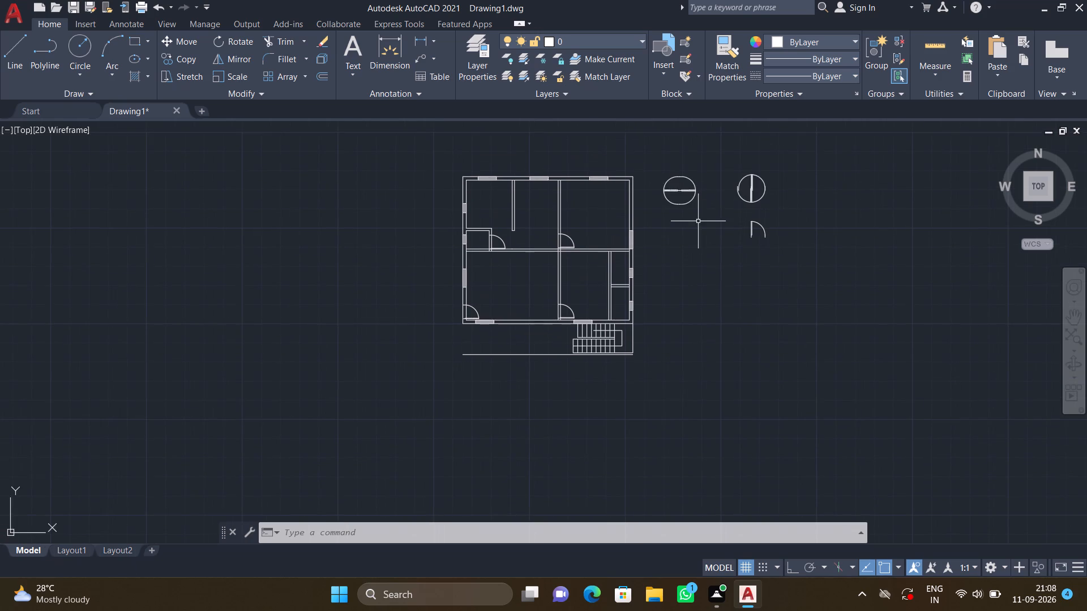
scroll(694, 213, up, 2)
text(CO)
key(Return)
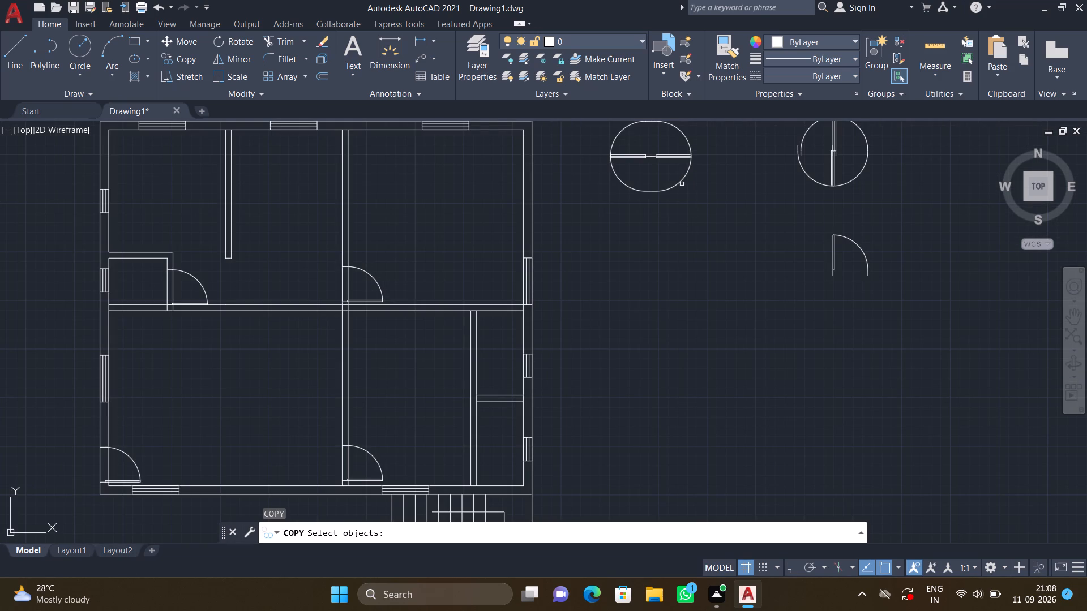
click(681, 183)
key(Return)
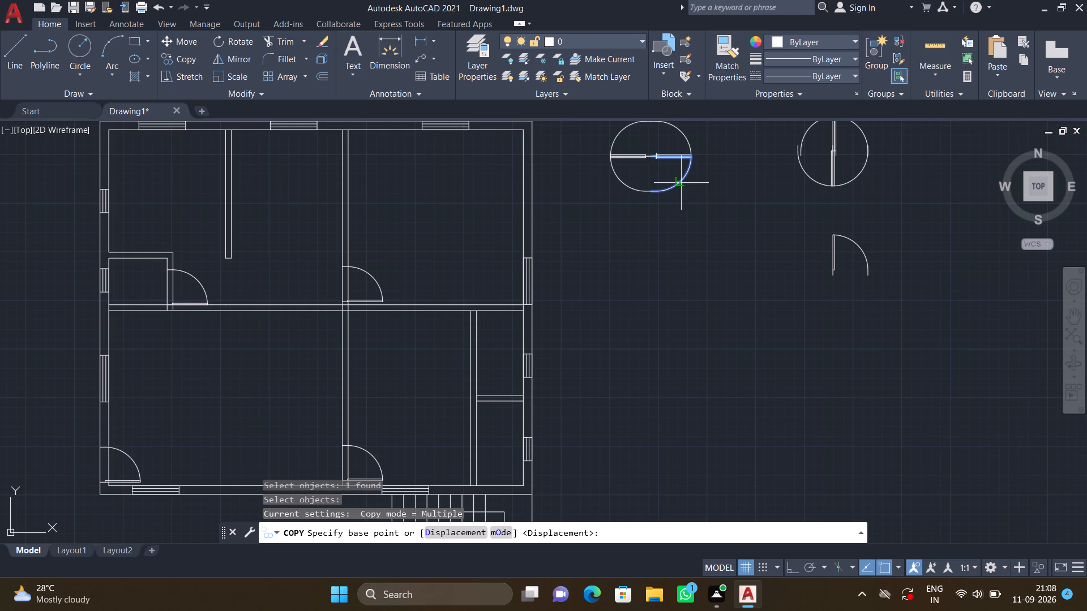
click(652, 159)
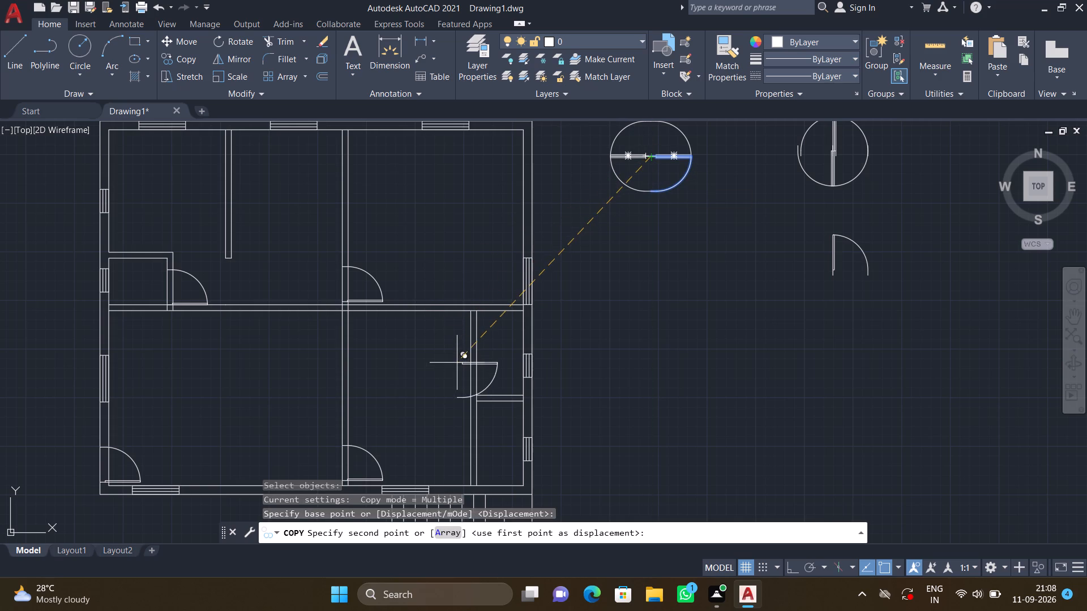
scroll(456, 434, up, 2)
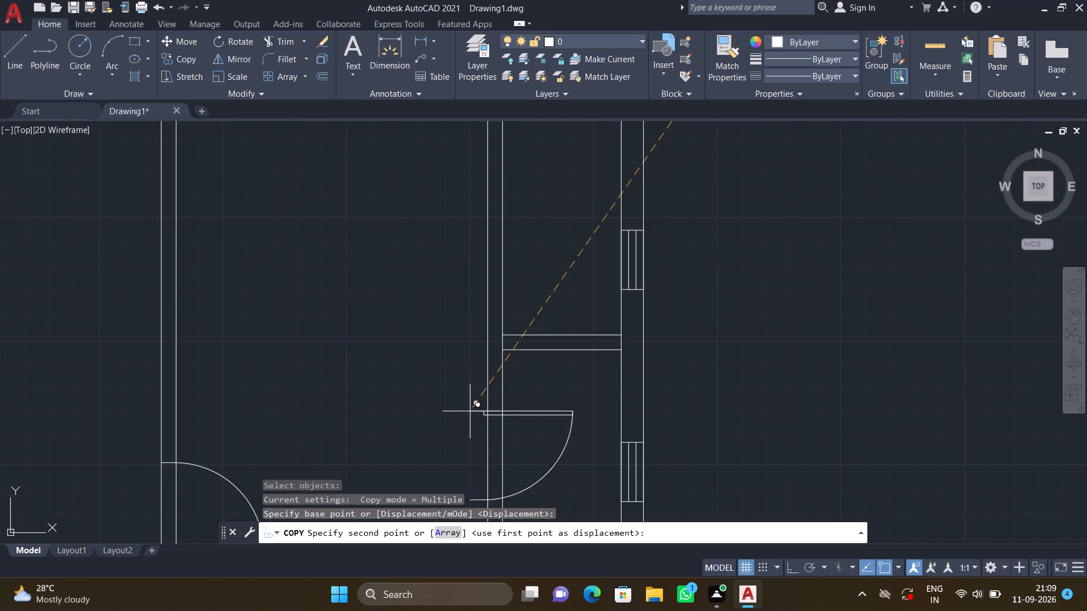
scroll(496, 376, up, 2)
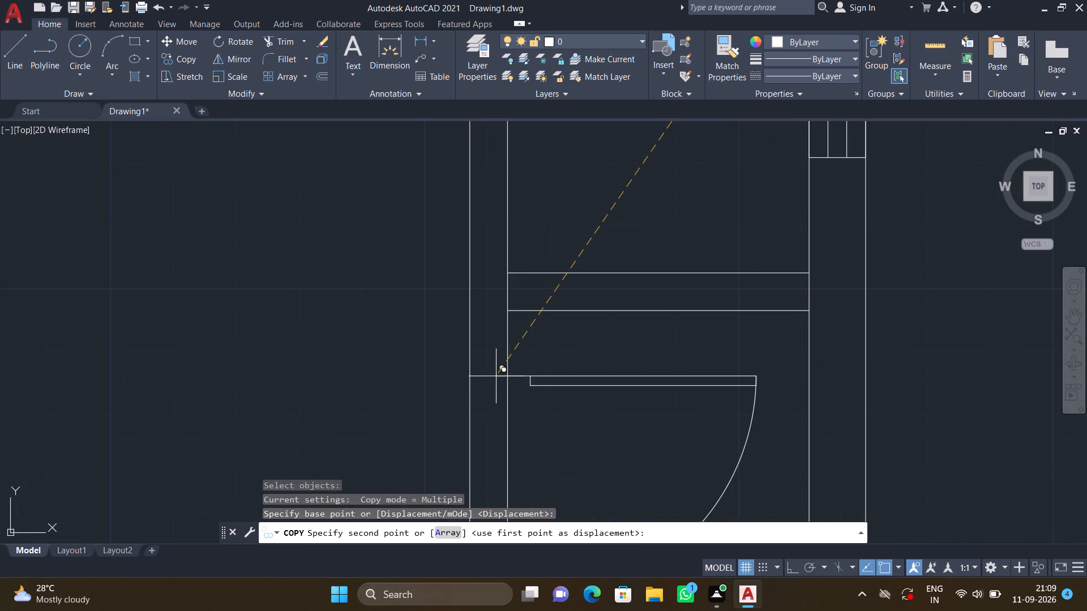
scroll(474, 347, down, 1)
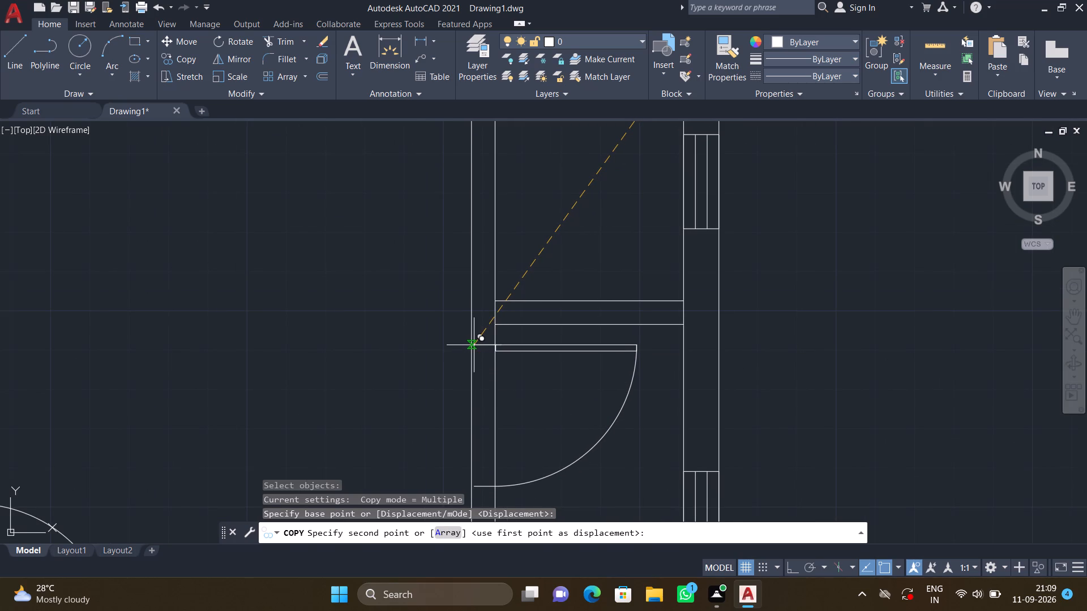
click(472, 348)
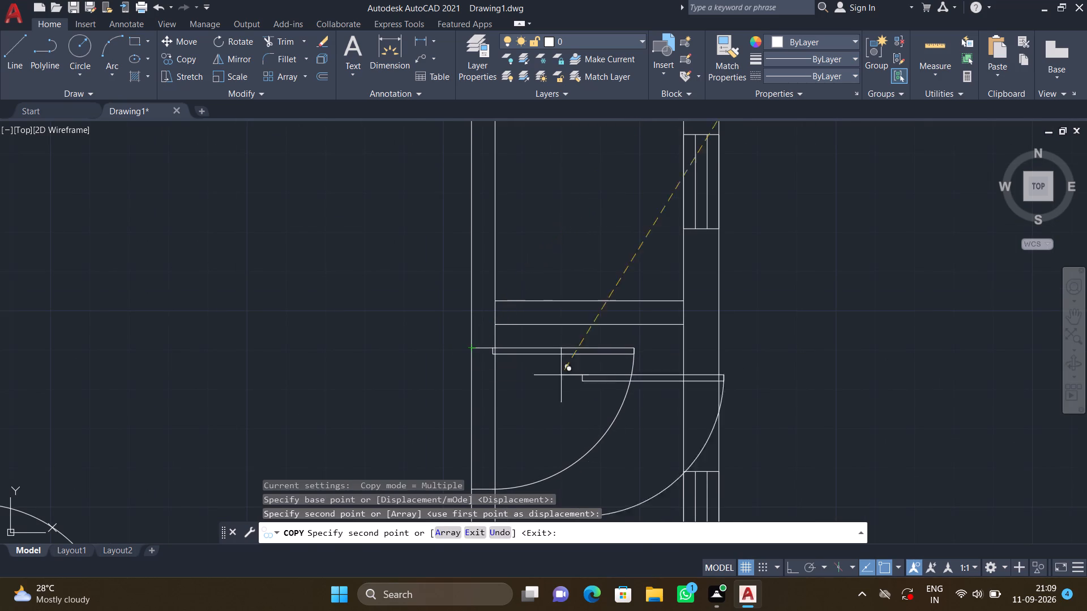
key(Return)
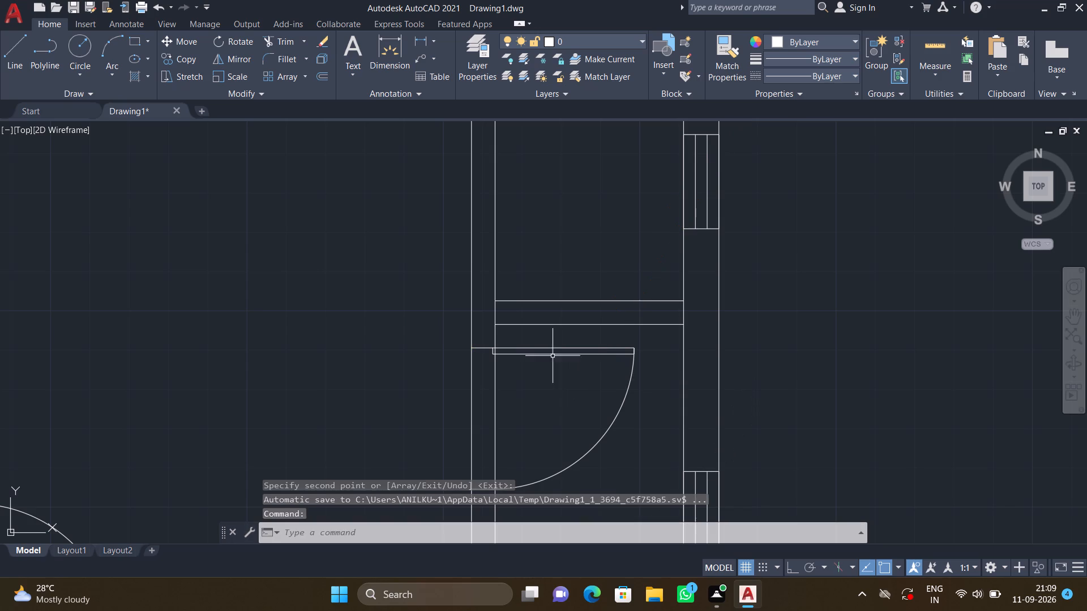
Examine up close how both jamb lines of the small east room's new door meet the partition's west face.
middle_drag(471, 371, 456, 210)
scroll(442, 320, up, 4)
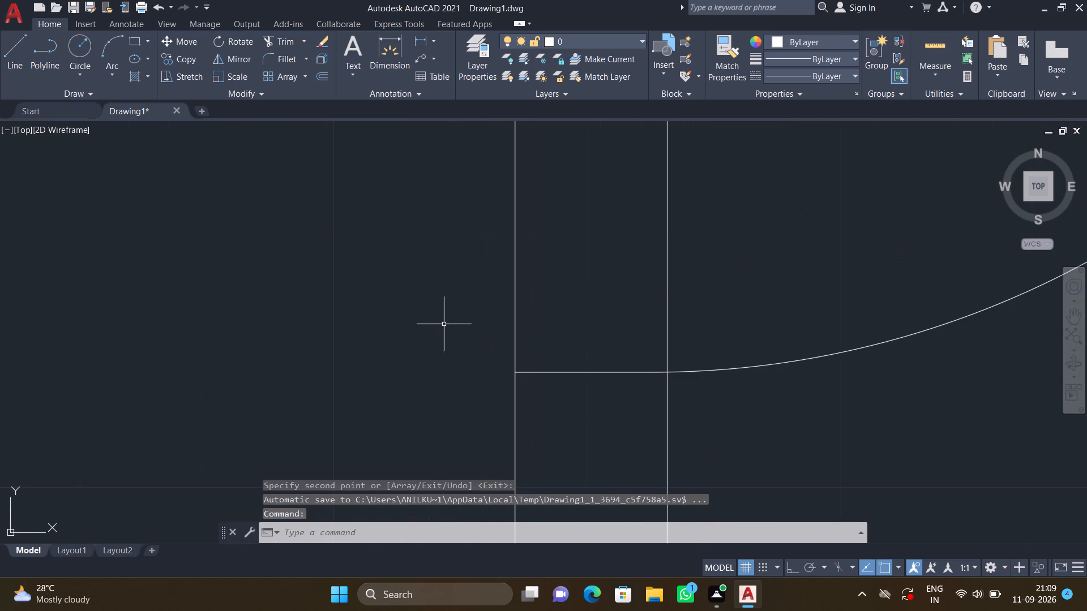
scroll(501, 357, up, 3)
scroll(554, 418, up, 3)
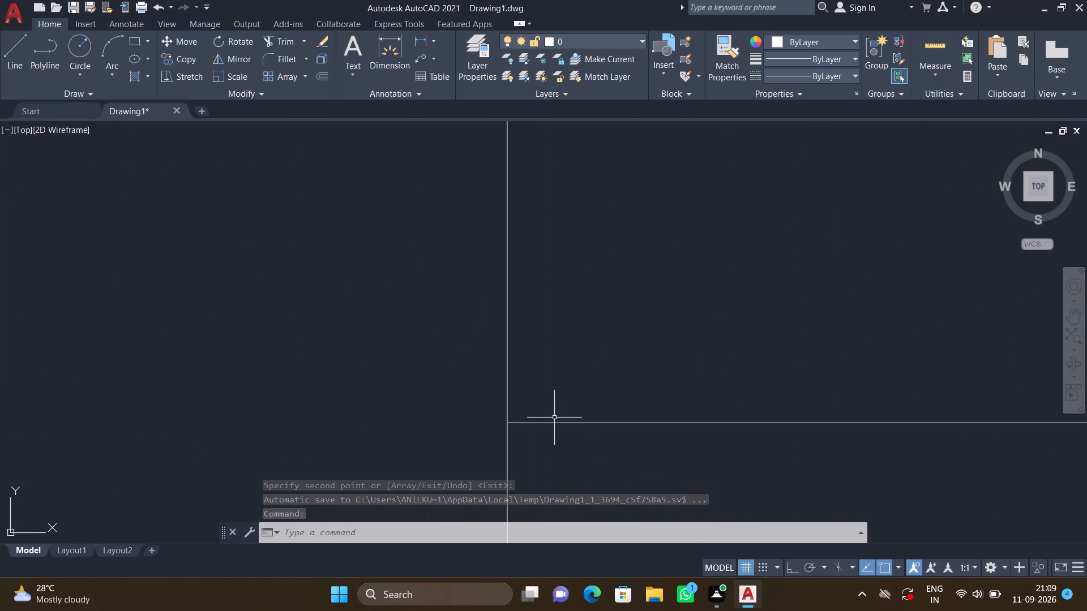
scroll(515, 417, up, 8)
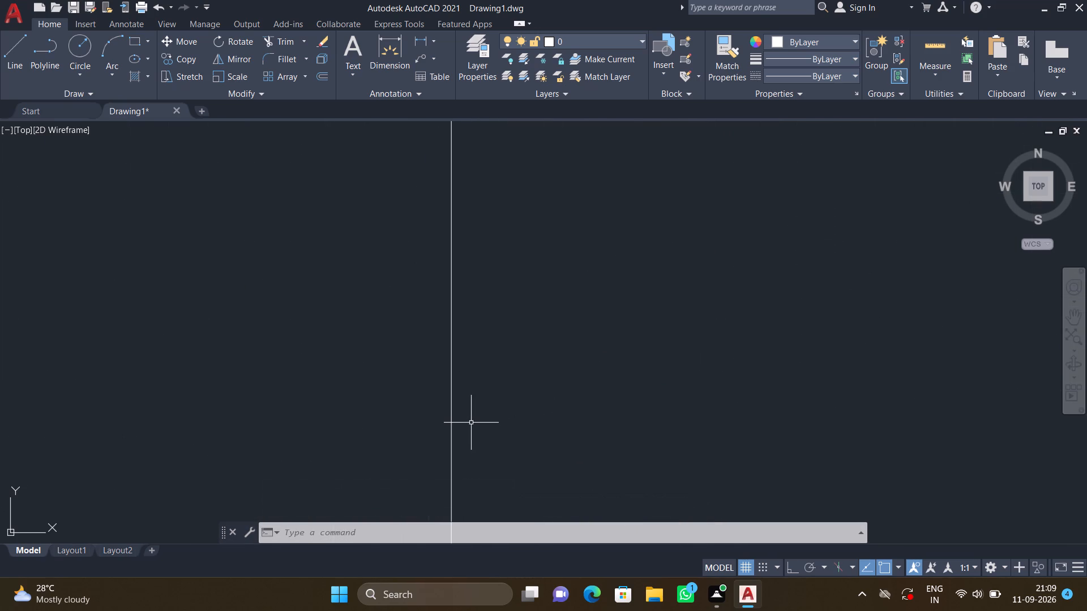
scroll(473, 420, down, 6)
middle_drag(448, 123, 451, 198)
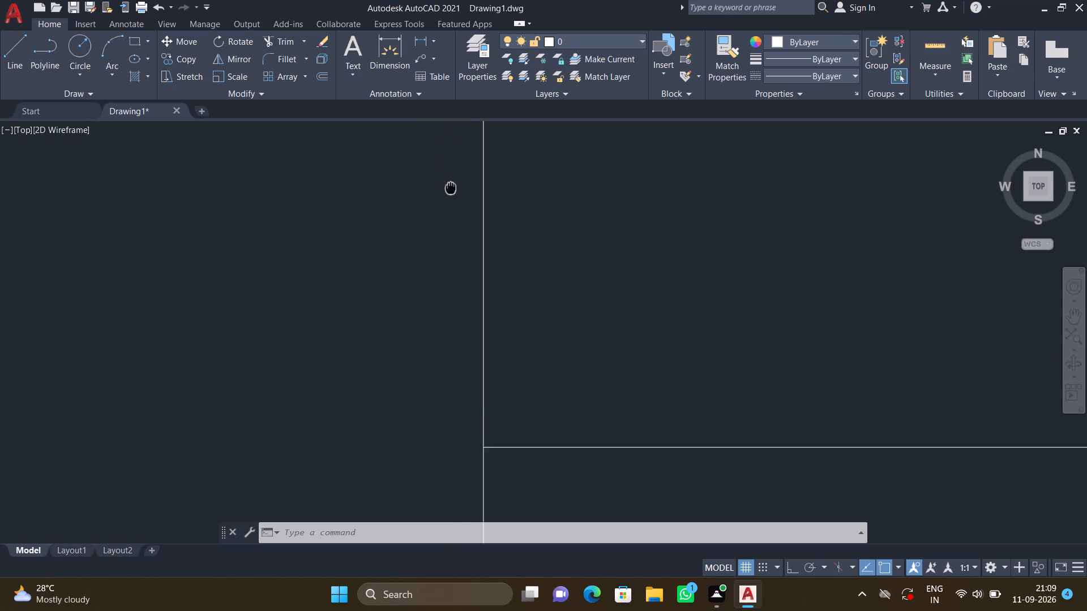
middle_drag(451, 198, 451, 273)
scroll(455, 262, down, 3)
middle_drag(470, 157, 497, 160)
scroll(519, 105, down, 3)
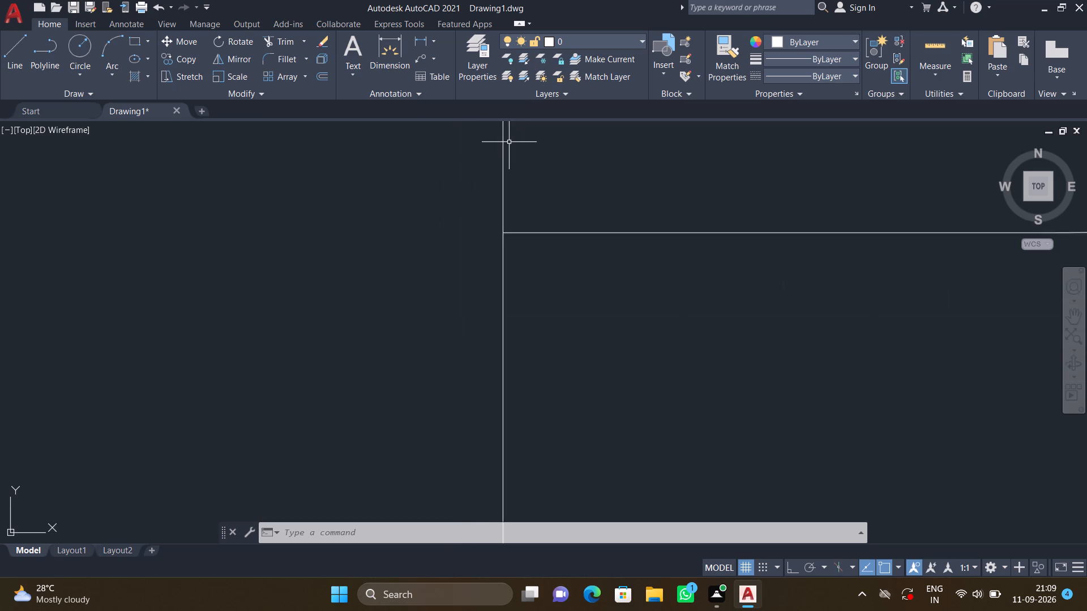
scroll(509, 143, down, 2)
middle_drag(513, 147, 485, 342)
scroll(517, 81, down, 5)
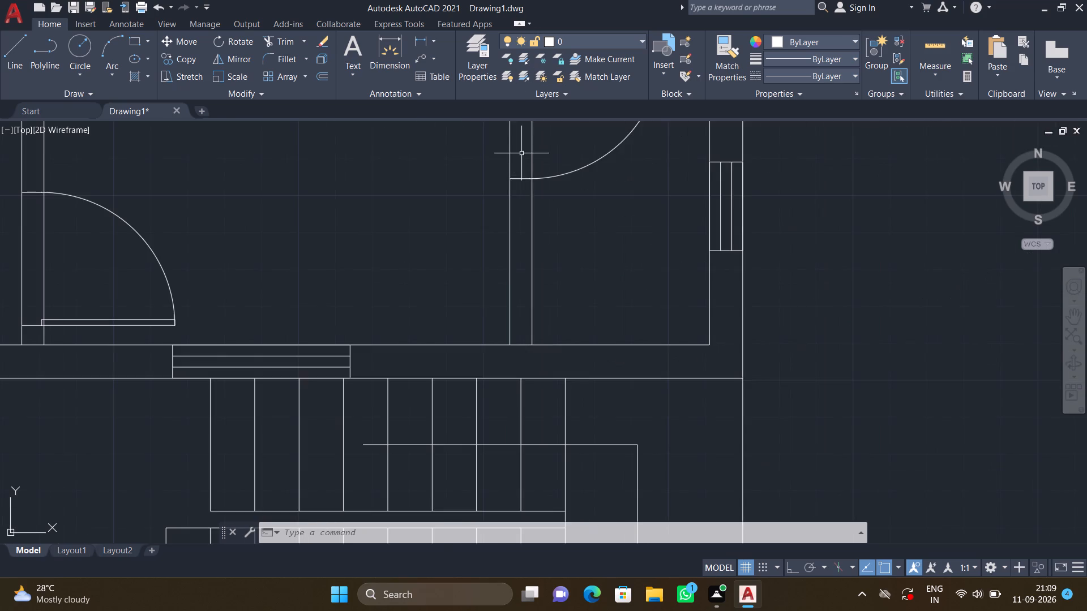
scroll(523, 154, down, 2)
middle_drag(523, 153, 510, 273)
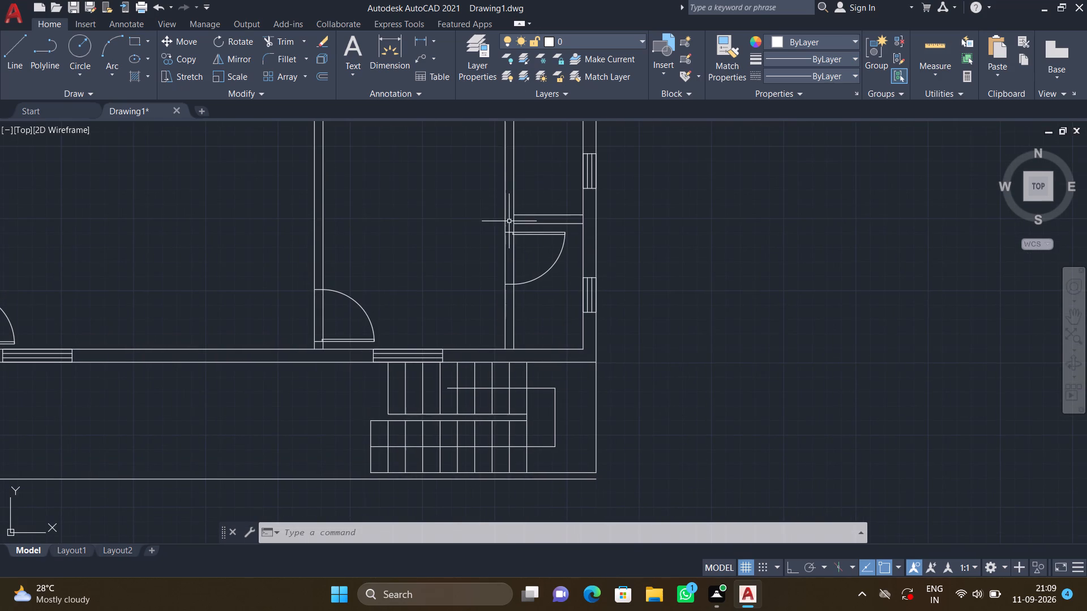
scroll(508, 222, up, 4)
scroll(470, 267, up, 4)
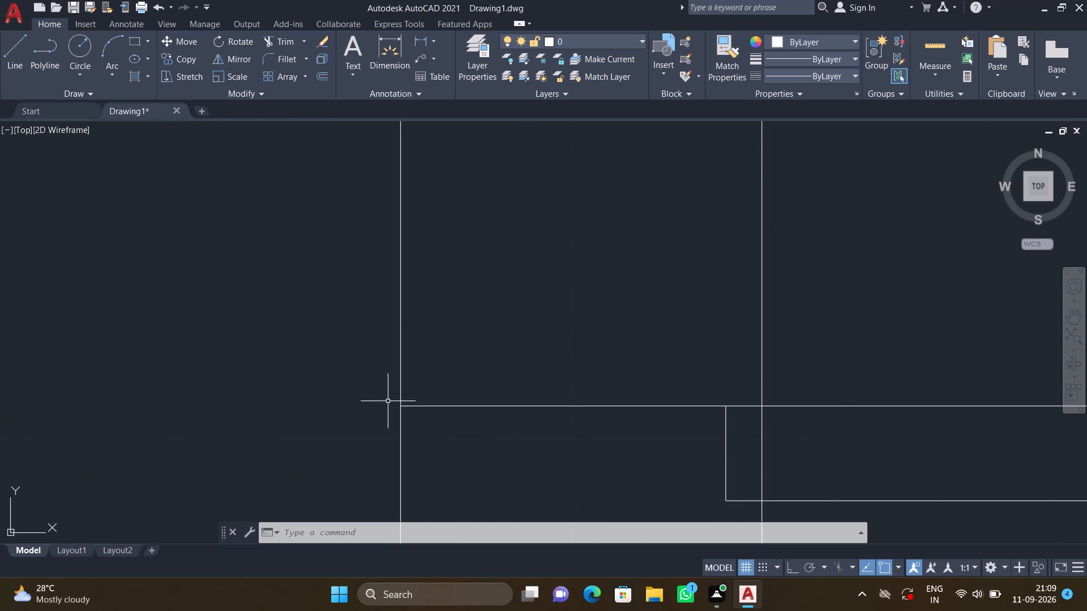
scroll(400, 405, up, 3)
Copy the southeast door of the vertical-leaf door set into the horizontal partition above the small east rooms, its hinge-side line ending on the north face.
scroll(404, 393, down, 5)
scroll(494, 370, down, 6)
scroll(522, 309, down, 3)
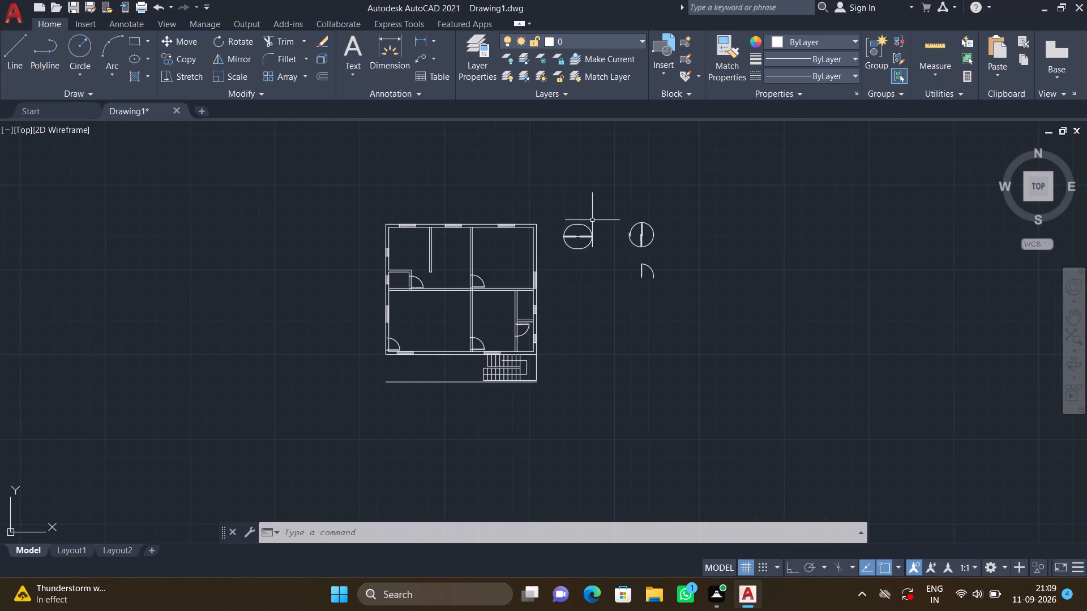
scroll(655, 228, up, 2)
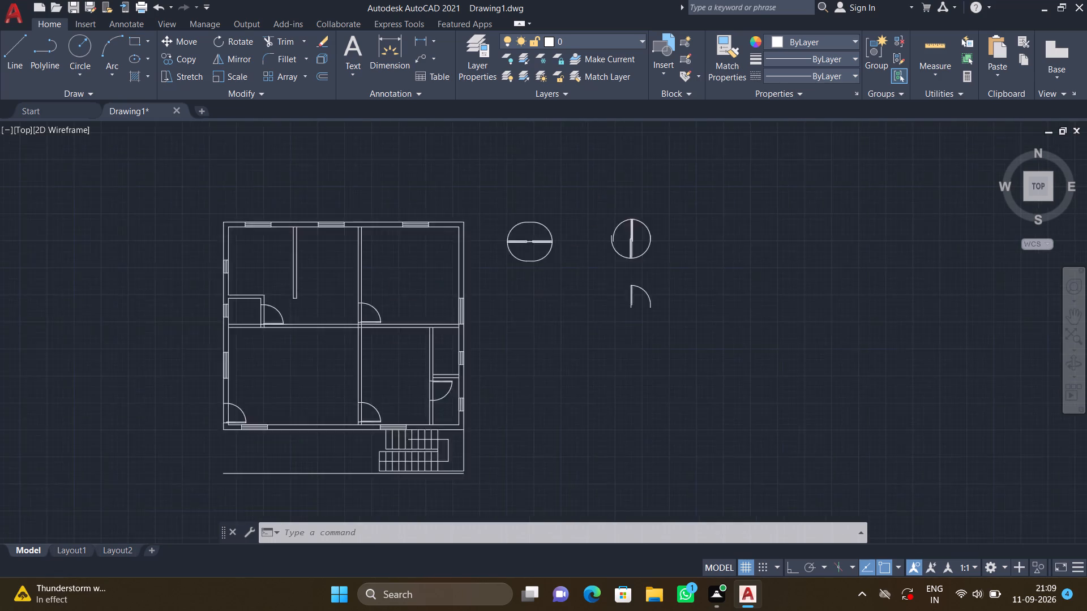
scroll(655, 228, up, 1)
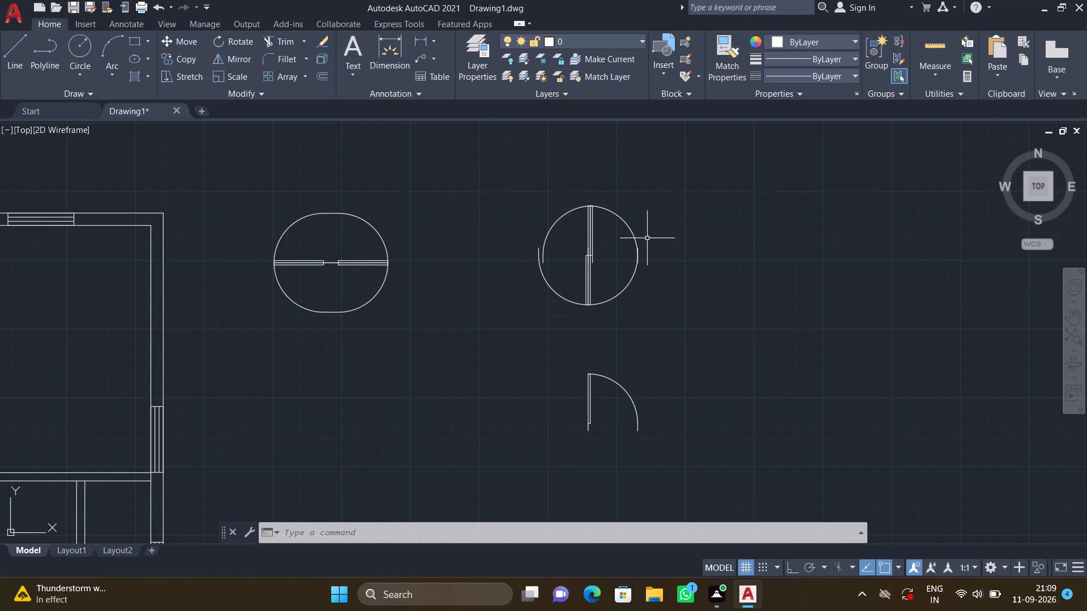
scroll(626, 278, up, 2)
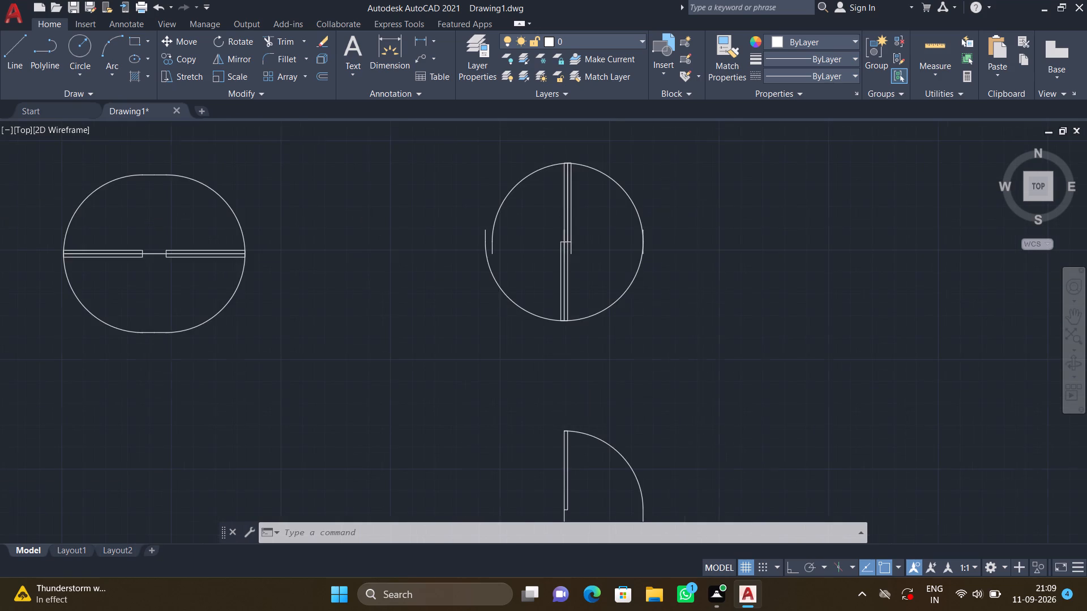
text(CO)
key(Return)
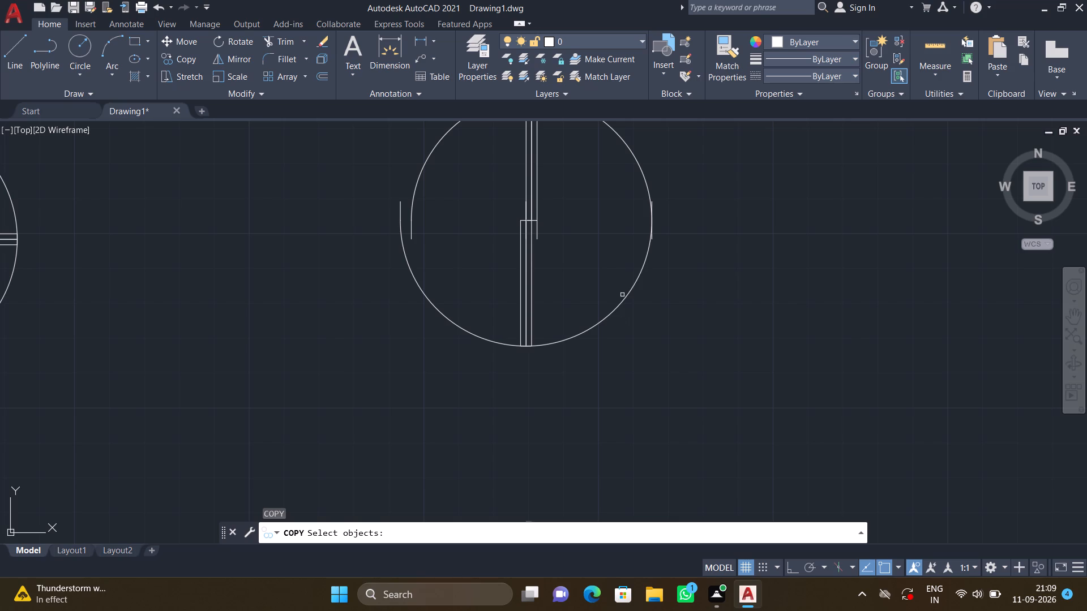
click(620, 302)
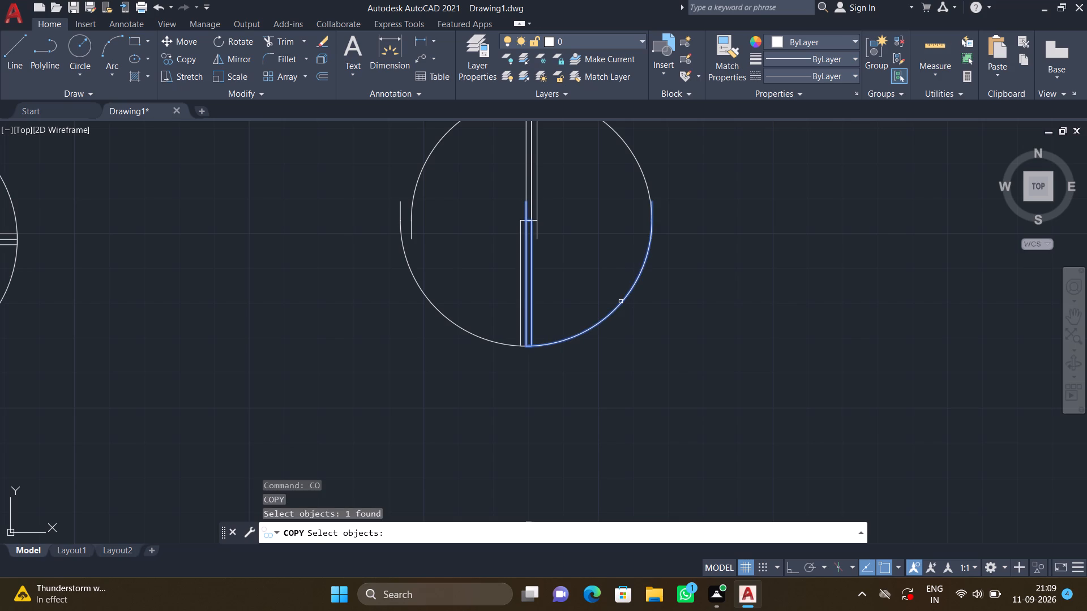
key(Return)
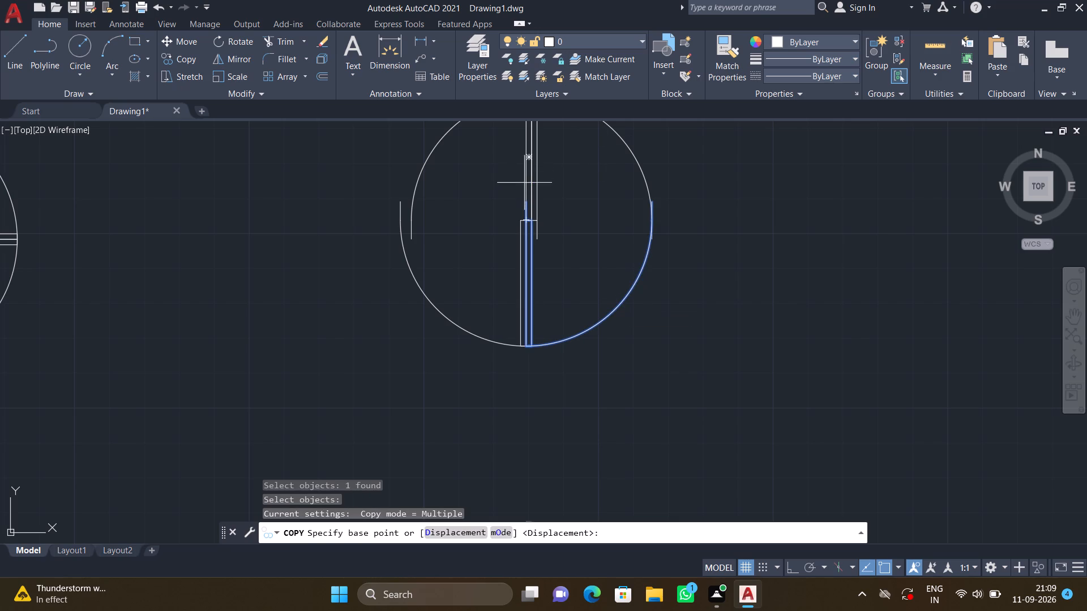
click(524, 204)
scroll(381, 260, down, 3)
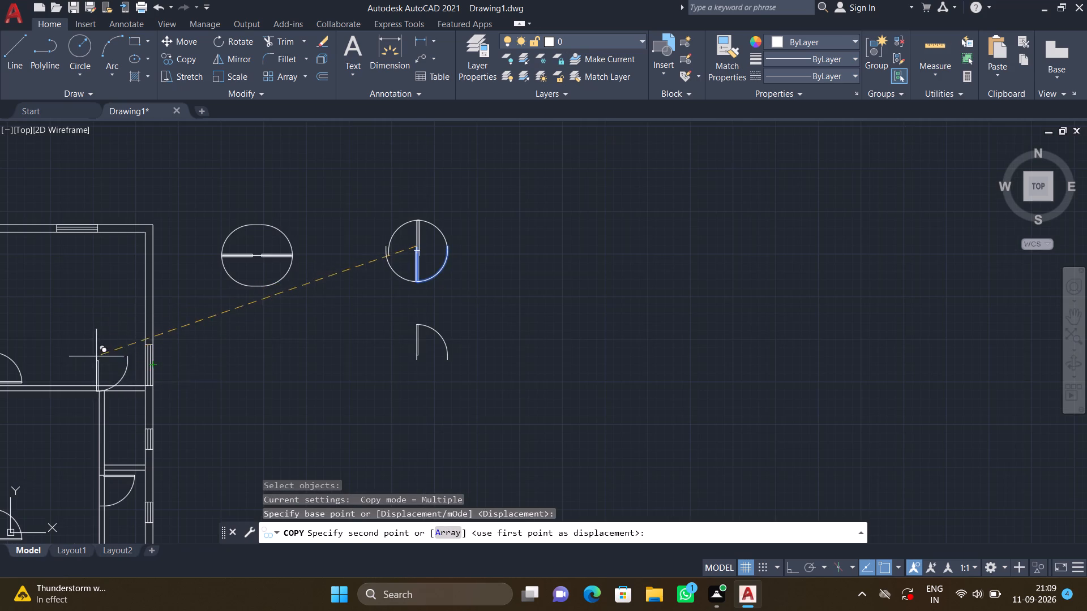
middle_drag(101, 345, 1086, 0)
scroll(1086, 32, down, 4)
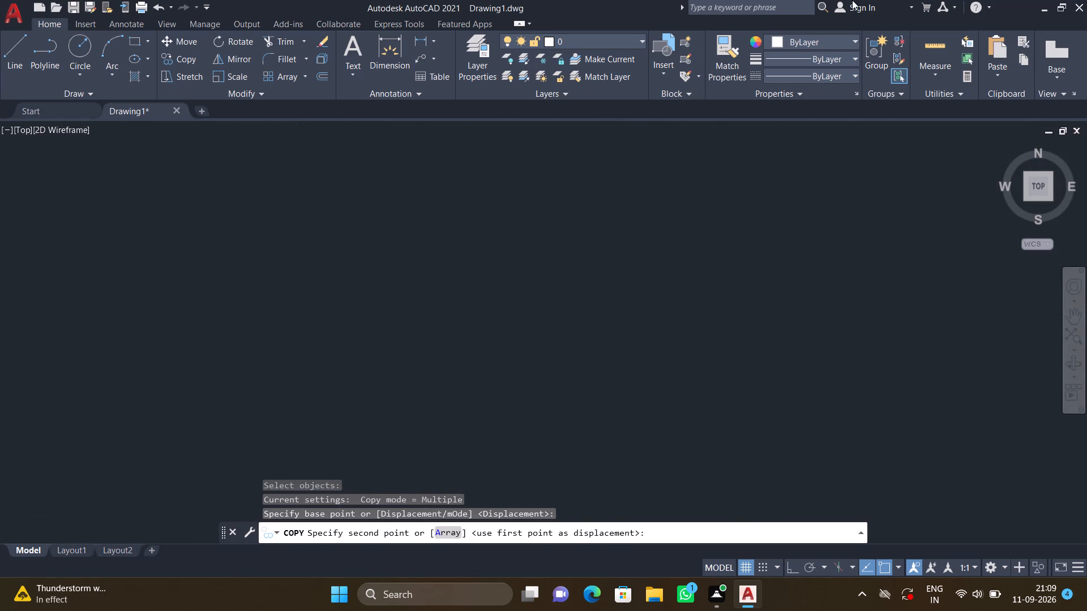
scroll(852, 0, down, 3)
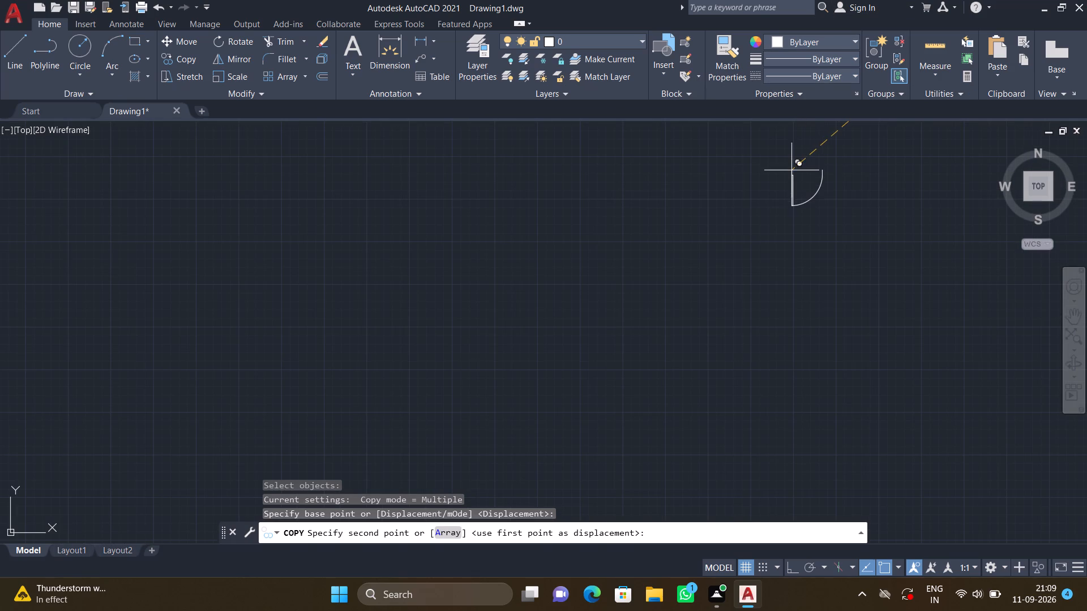
scroll(791, 170, down, 4)
middle_drag(786, 167, 734, 175)
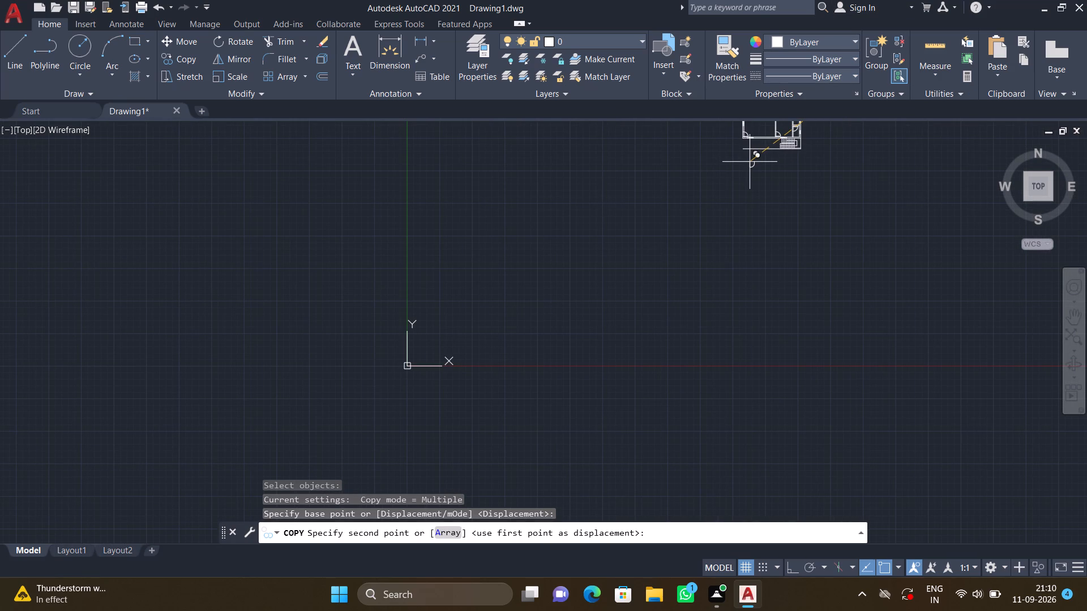
scroll(755, 171, down, 1)
middle_drag(786, 170, 322, 123)
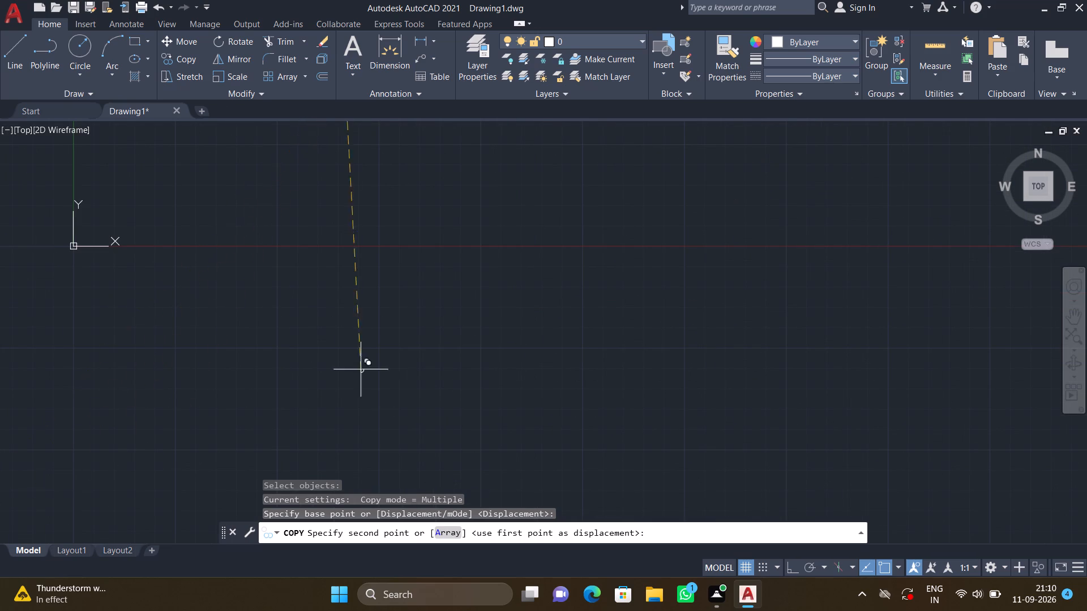
click(1069, 313)
scroll(879, 347, down, 2)
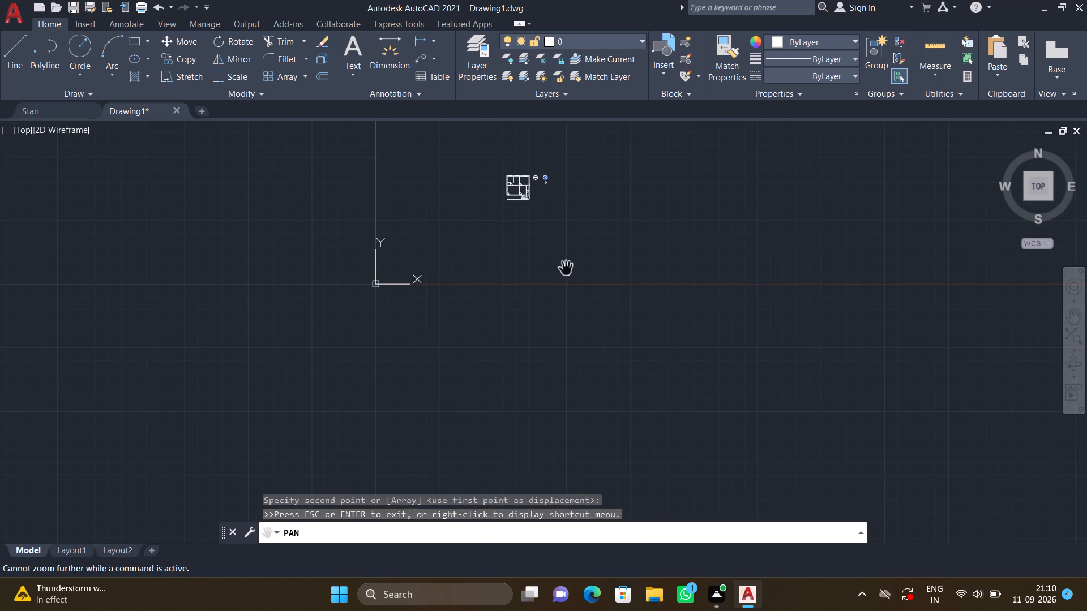
middle_drag(514, 217, 560, 432)
scroll(519, 326, up, 4)
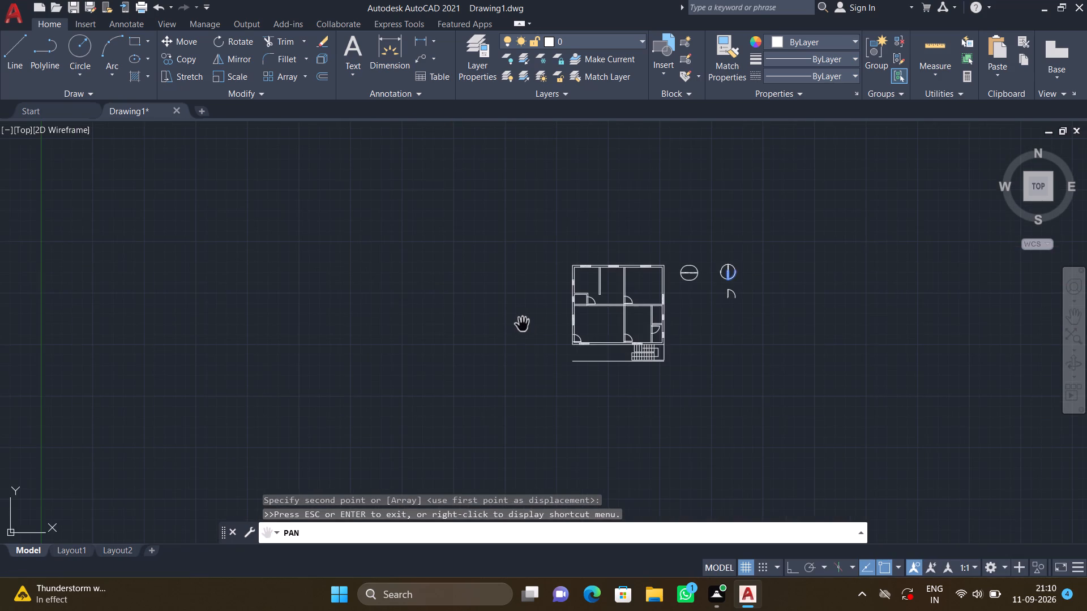
scroll(543, 289, up, 4)
middle_drag(543, 289, 209, 253)
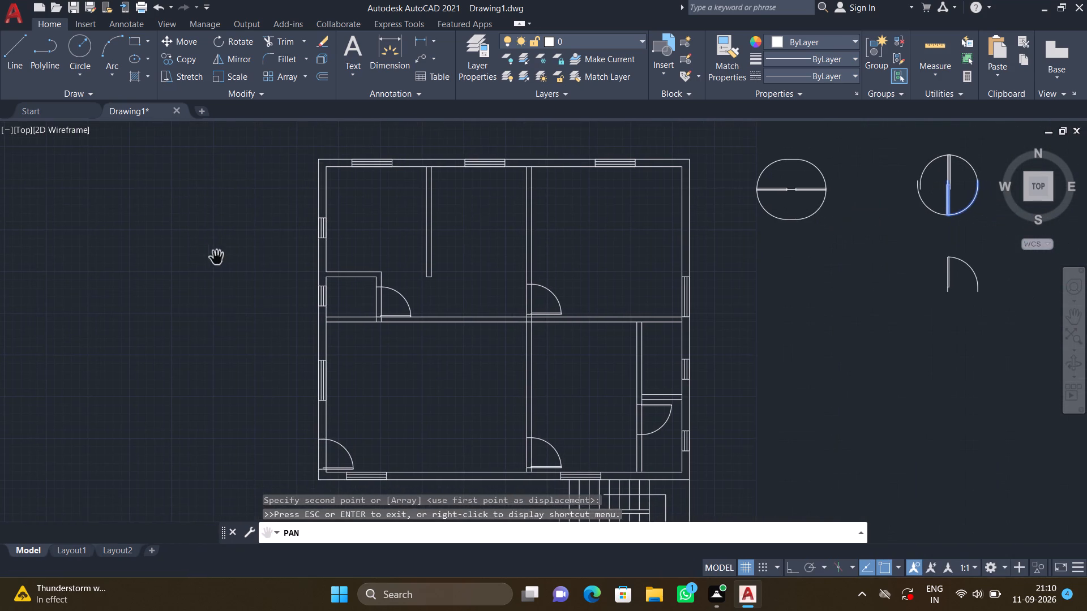
scroll(247, 260, down, 1)
key(Escape)
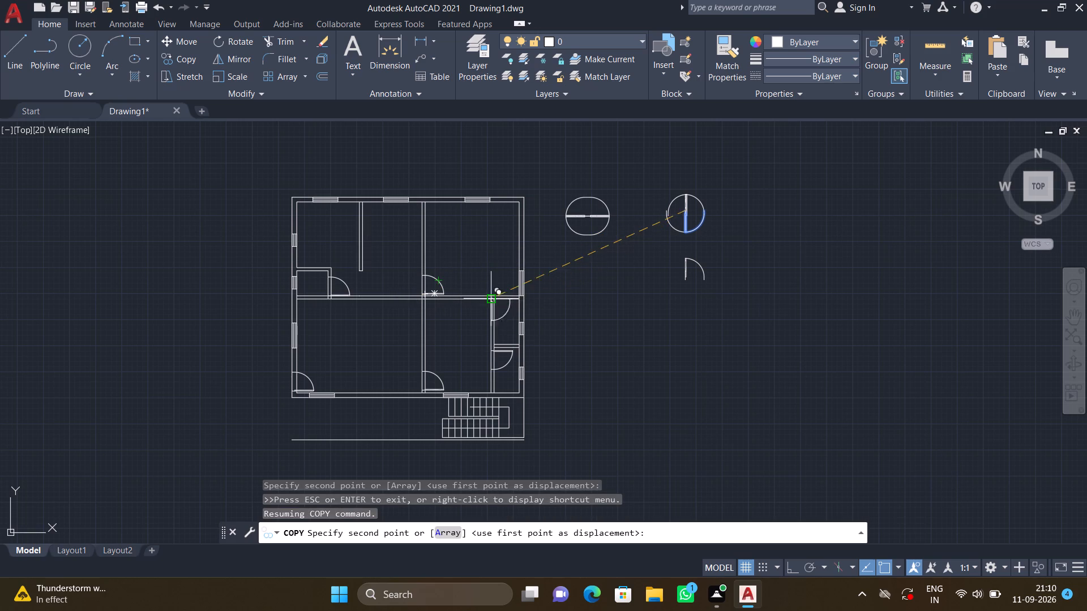
scroll(487, 300, up, 4)
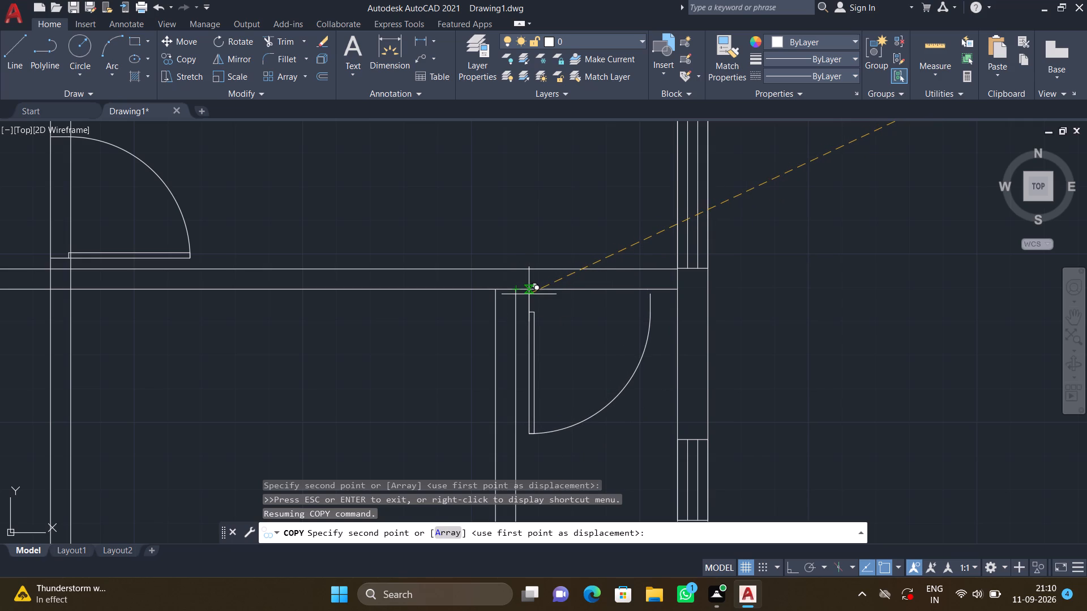
scroll(532, 289, up, 1)
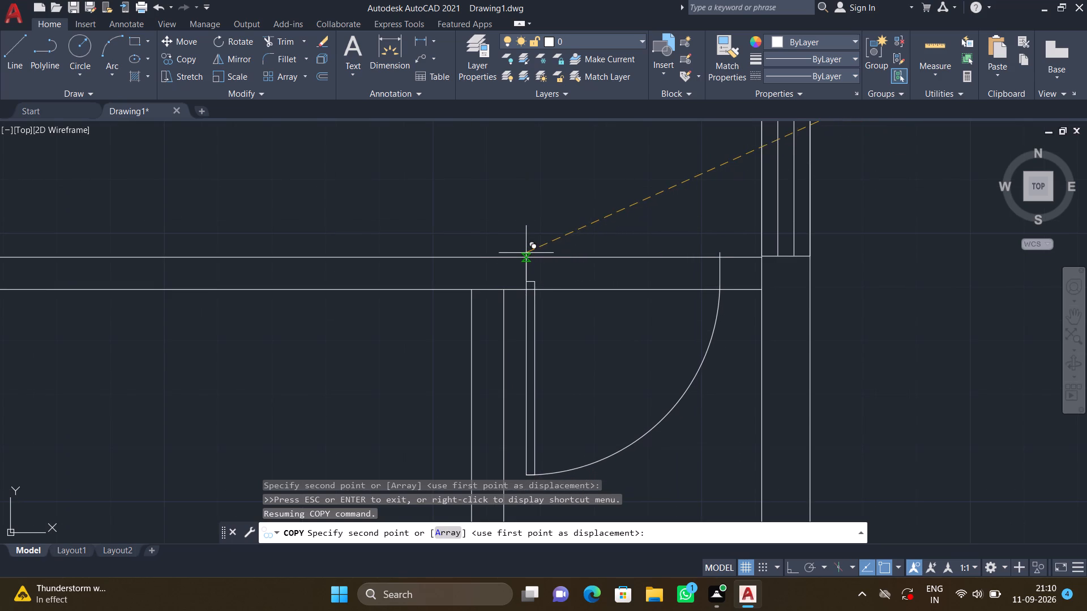
scroll(536, 257, up, 1)
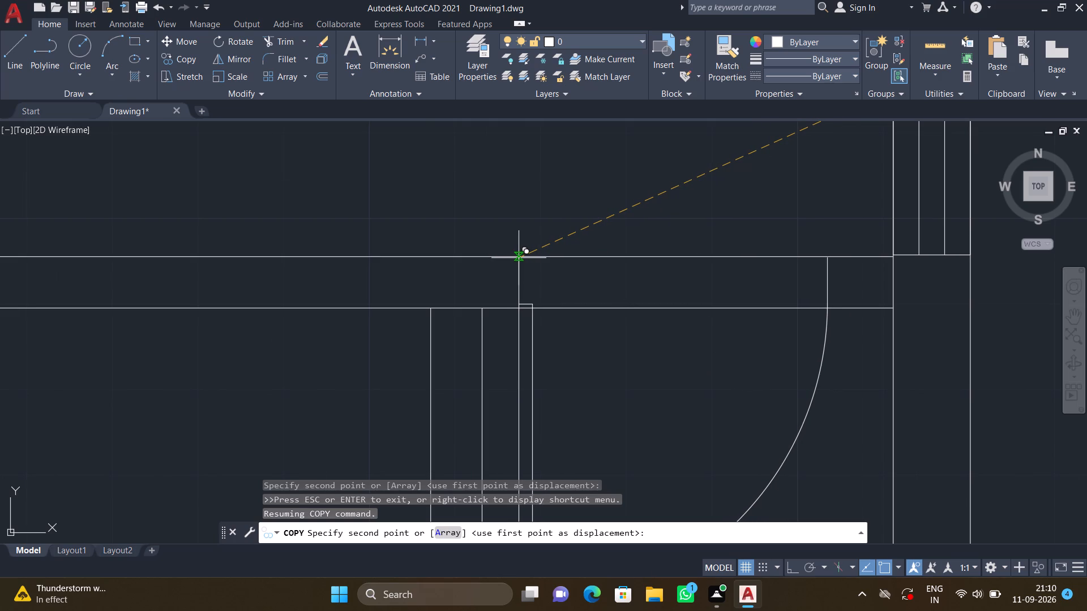
click(517, 256)
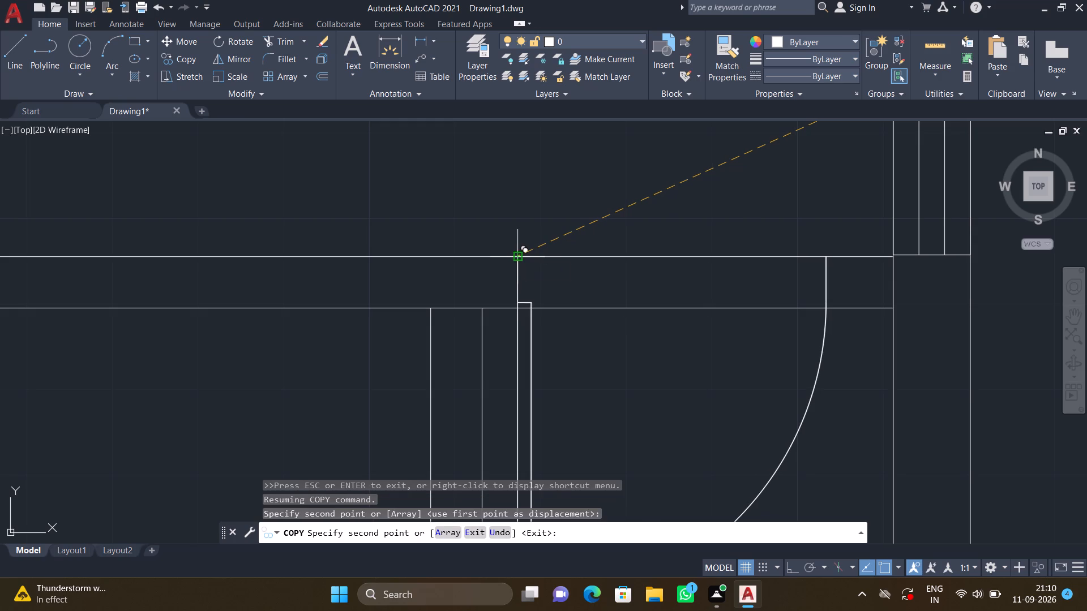
key(Return)
Examine up close how both jamb lines of the copied door meet the horizontal partition's north face.
scroll(517, 256, up, 1)
scroll(635, 299, down, 1)
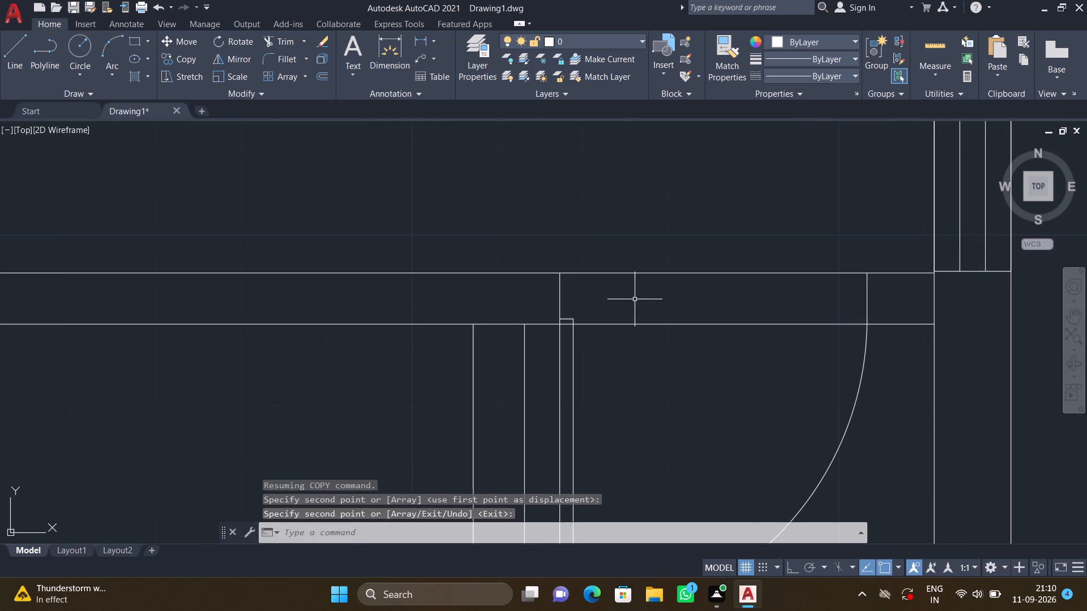
scroll(691, 296, down, 2)
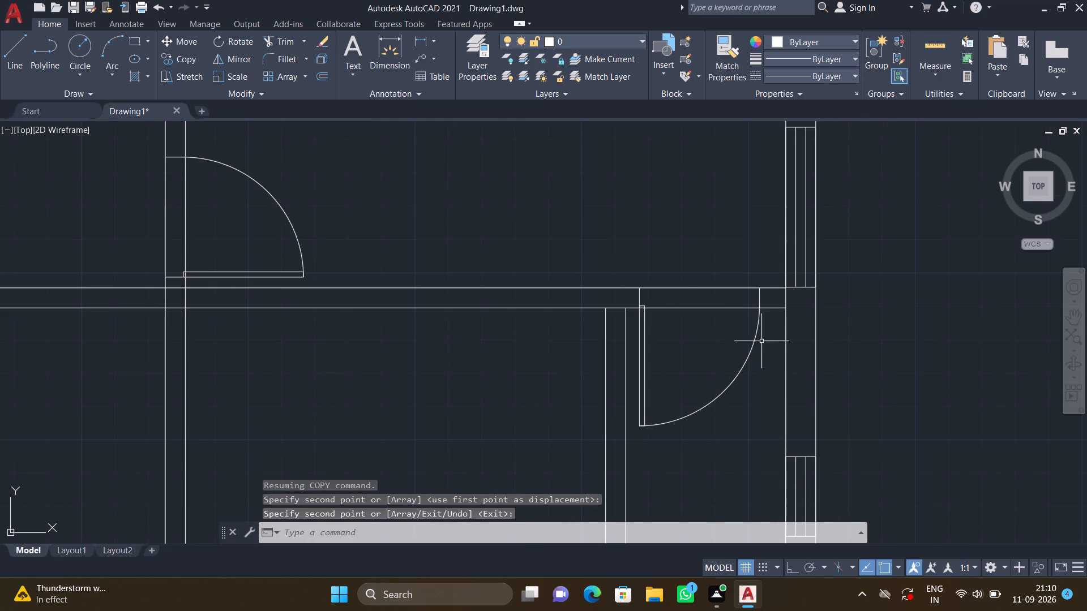
scroll(766, 290, up, 3)
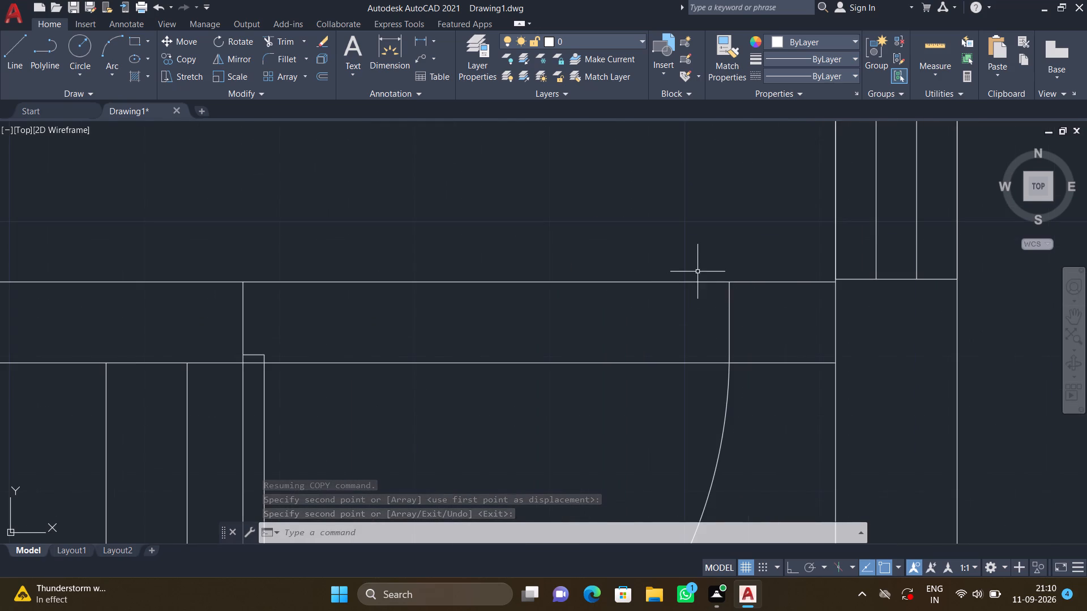
scroll(727, 278, up, 6)
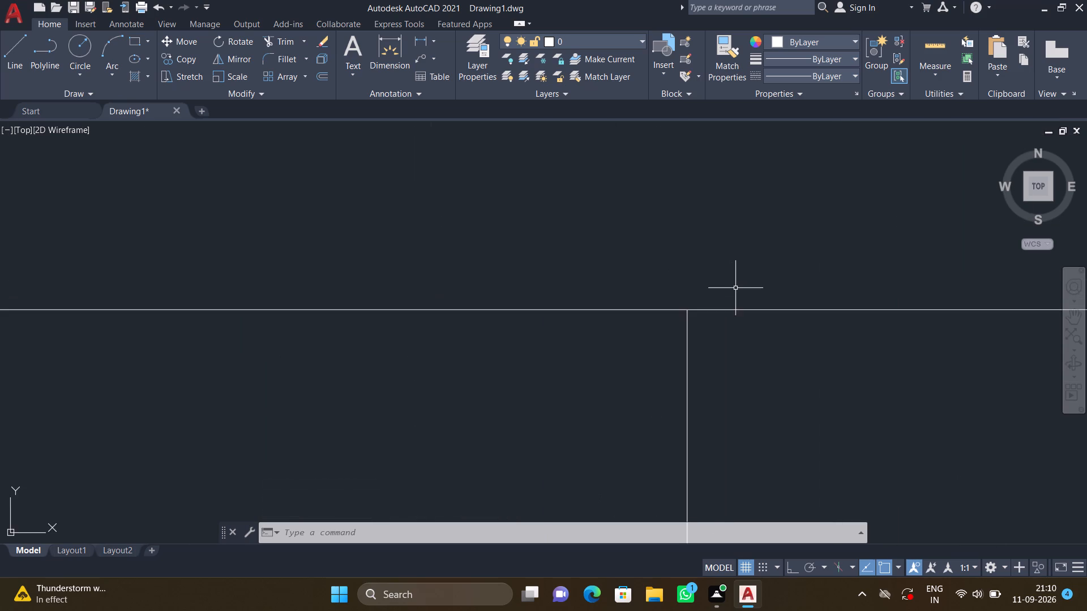
scroll(735, 288, down, 4)
scroll(576, 303, down, 4)
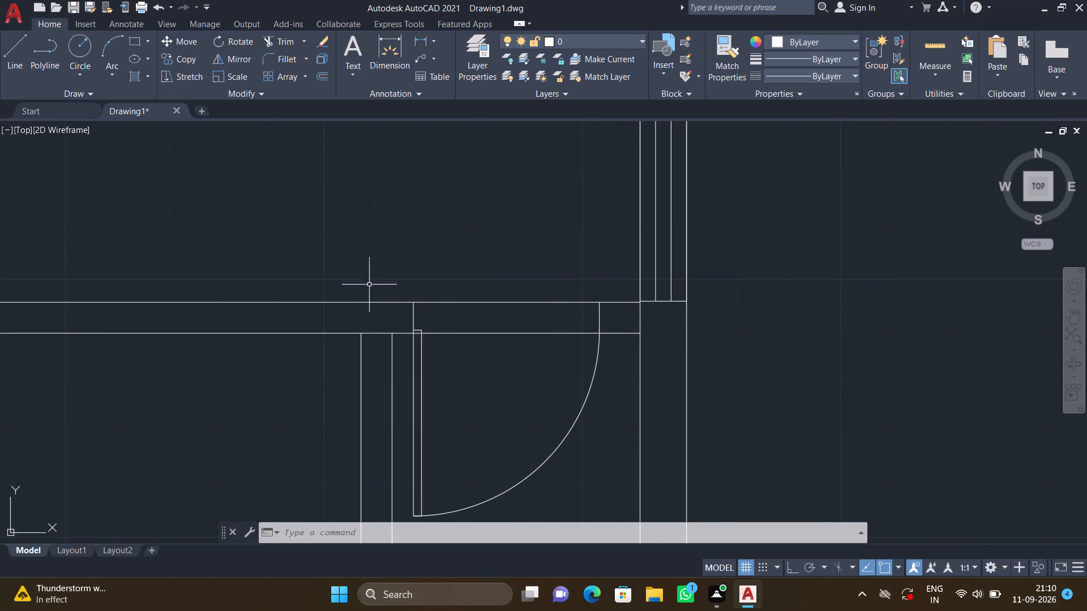
scroll(433, 308, up, 3)
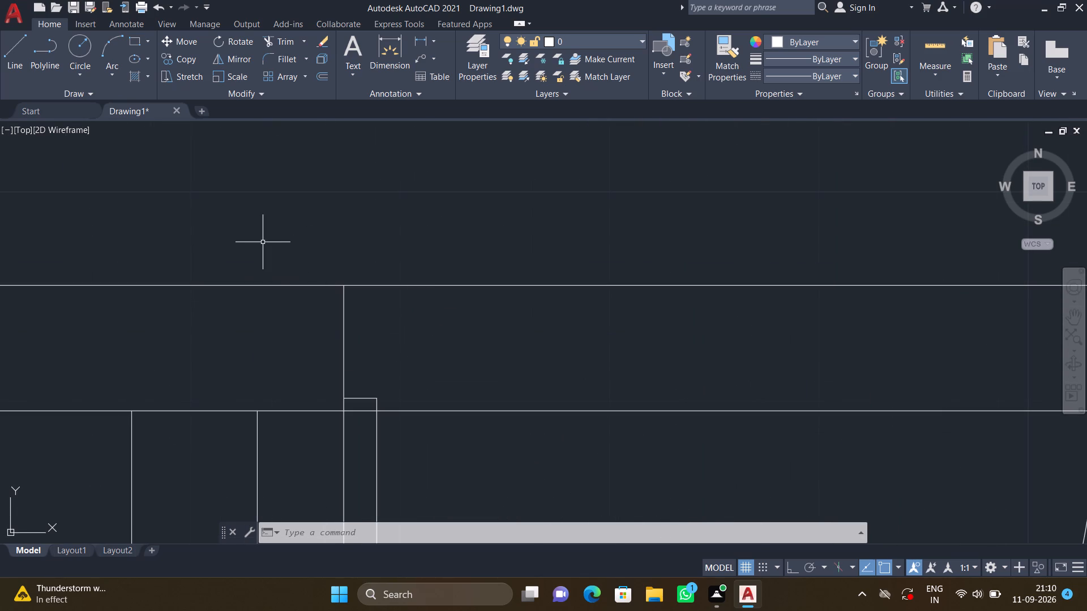
scroll(301, 259, up, 3)
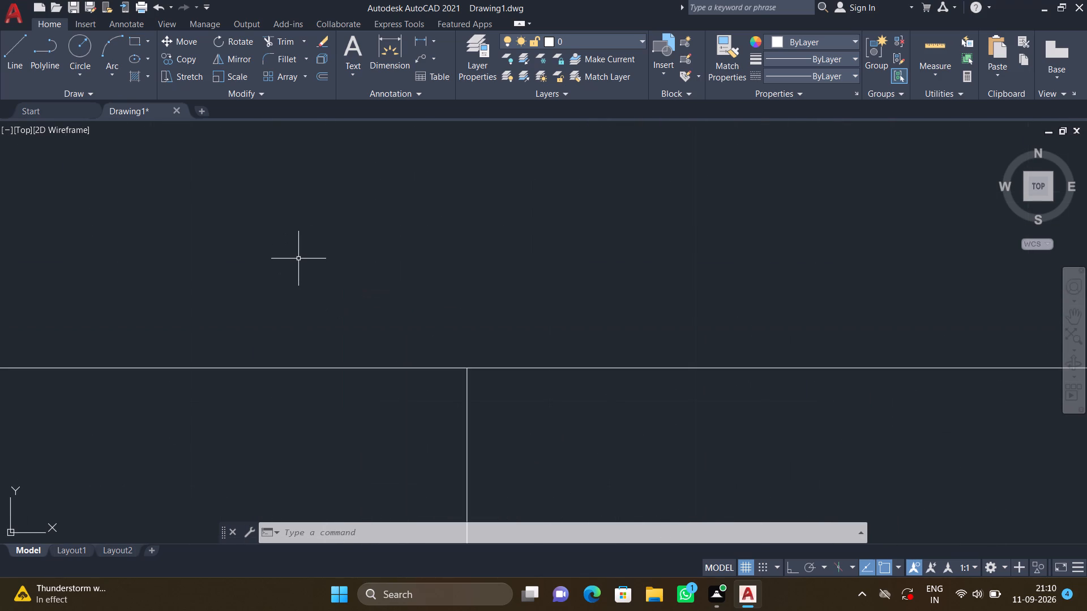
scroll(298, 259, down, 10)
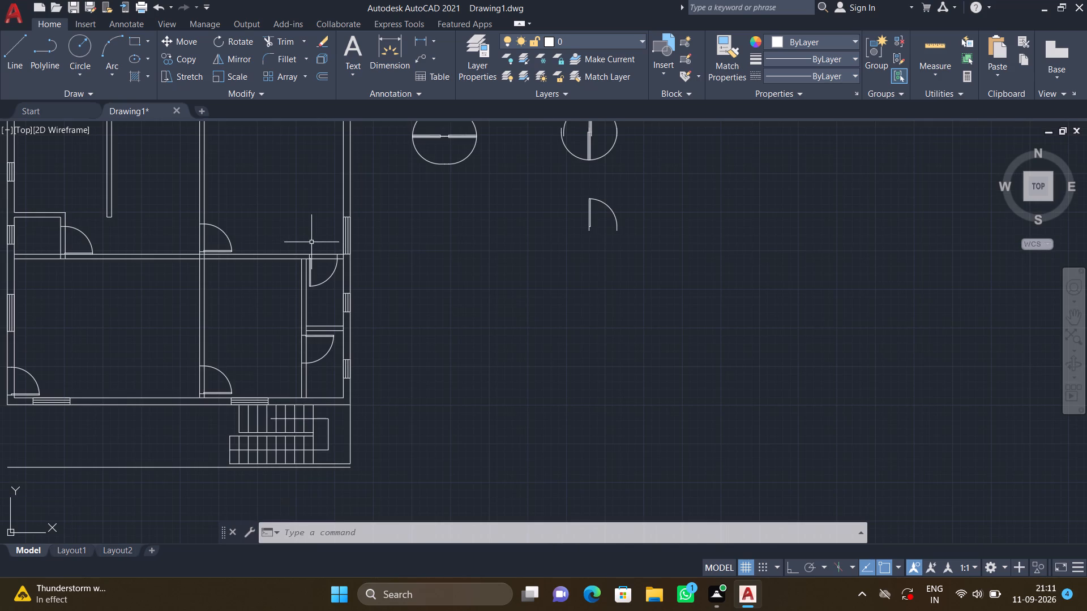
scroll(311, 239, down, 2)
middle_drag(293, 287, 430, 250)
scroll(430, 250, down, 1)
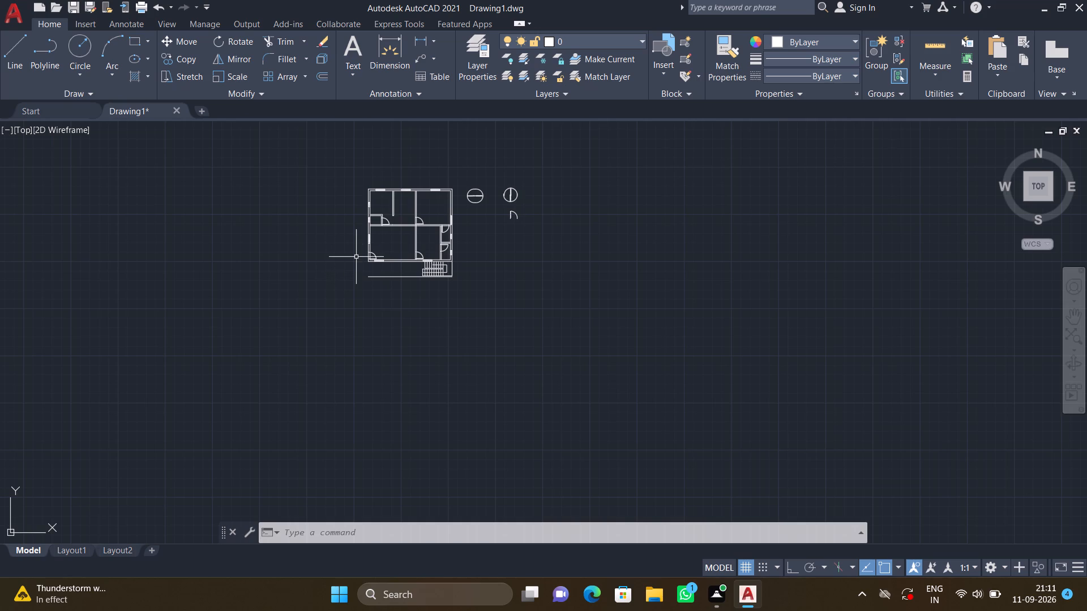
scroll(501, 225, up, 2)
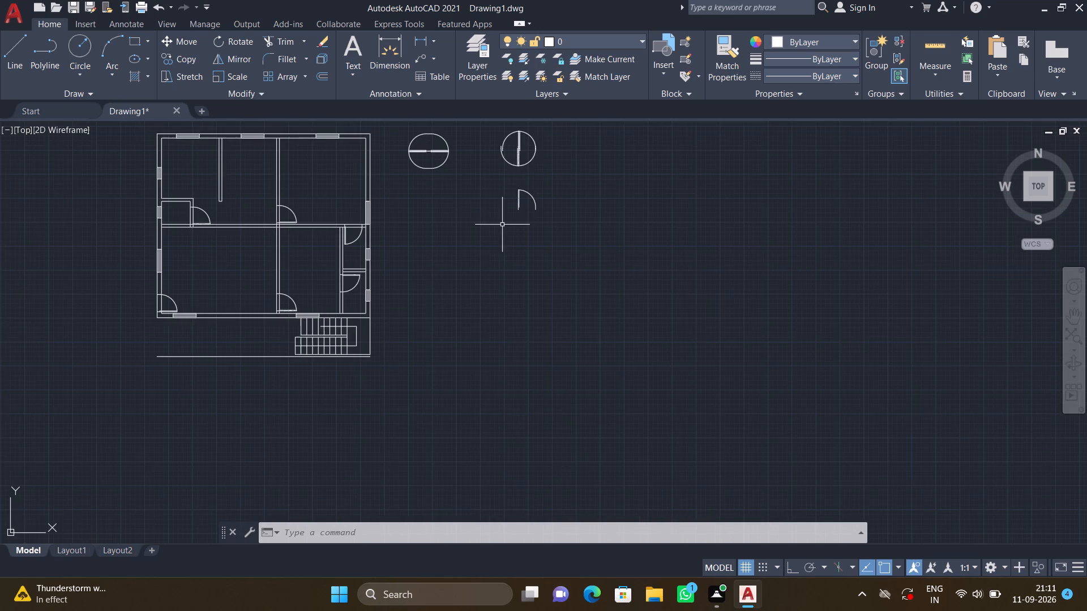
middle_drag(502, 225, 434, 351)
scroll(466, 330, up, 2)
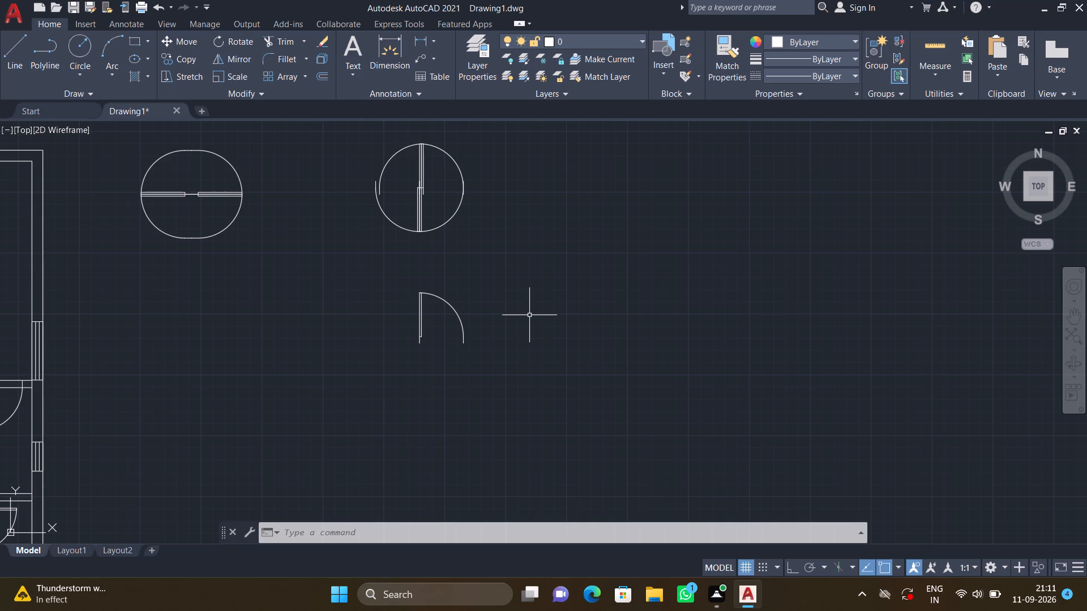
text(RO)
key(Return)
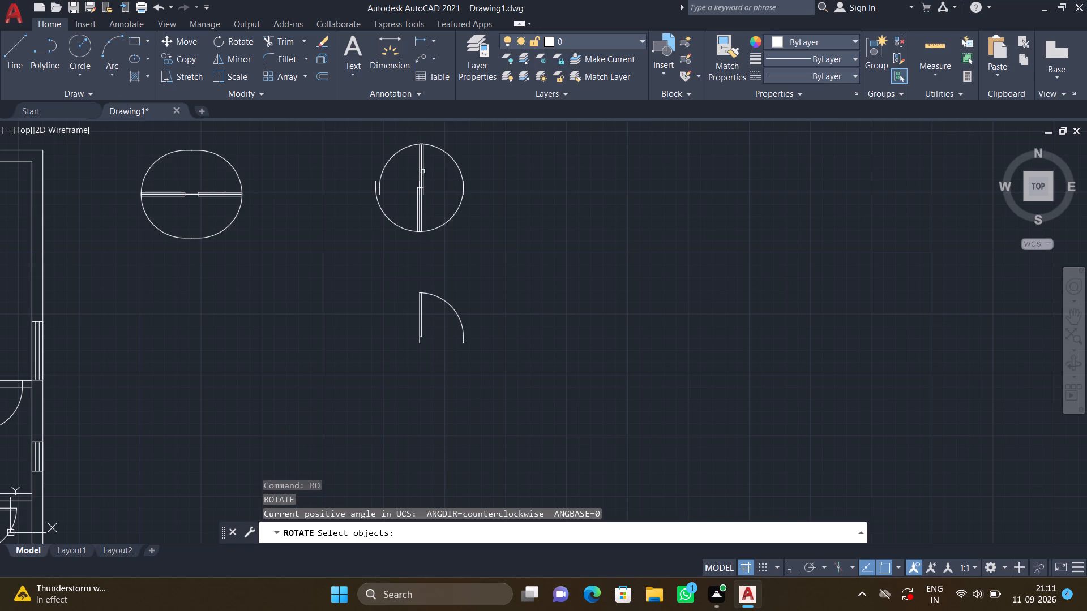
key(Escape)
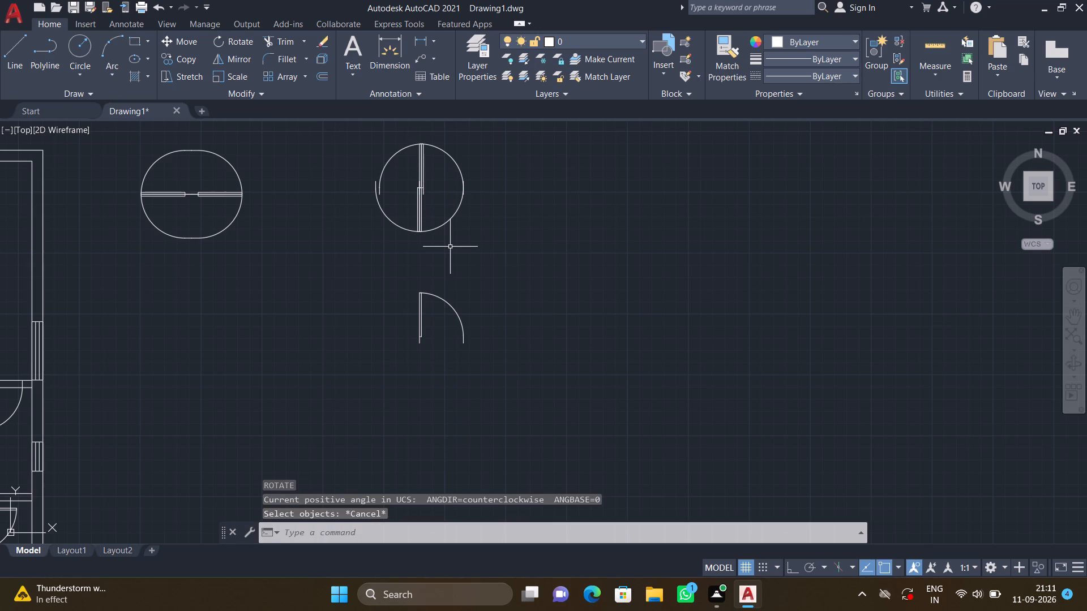
Copy the northwest door of the vertical-leaf door set east of the separate single door so their swing arcs meet as a double door.
text(CO)
key(Return)
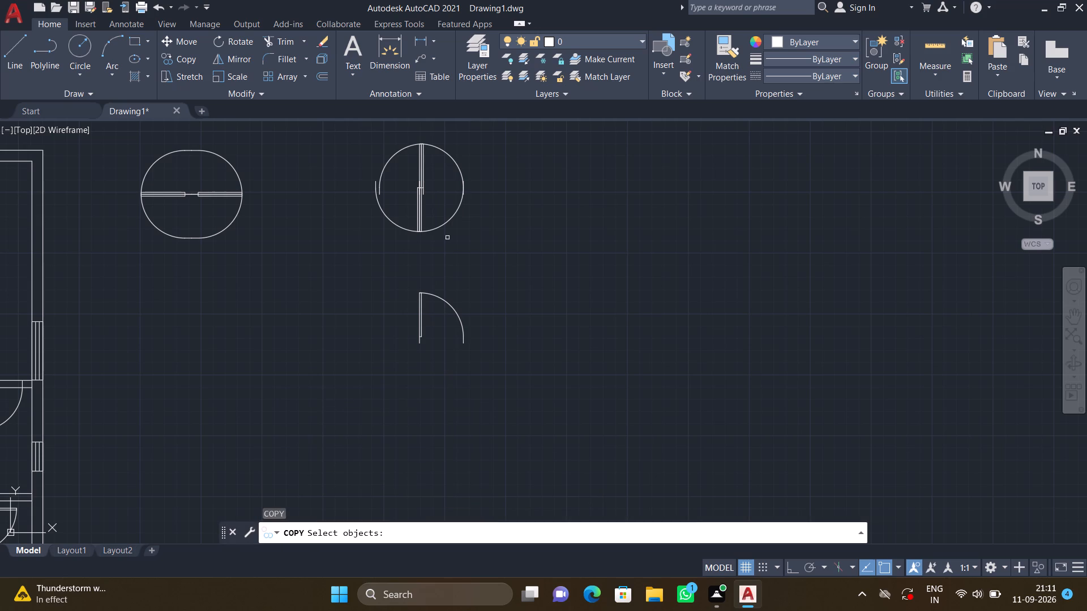
click(421, 174)
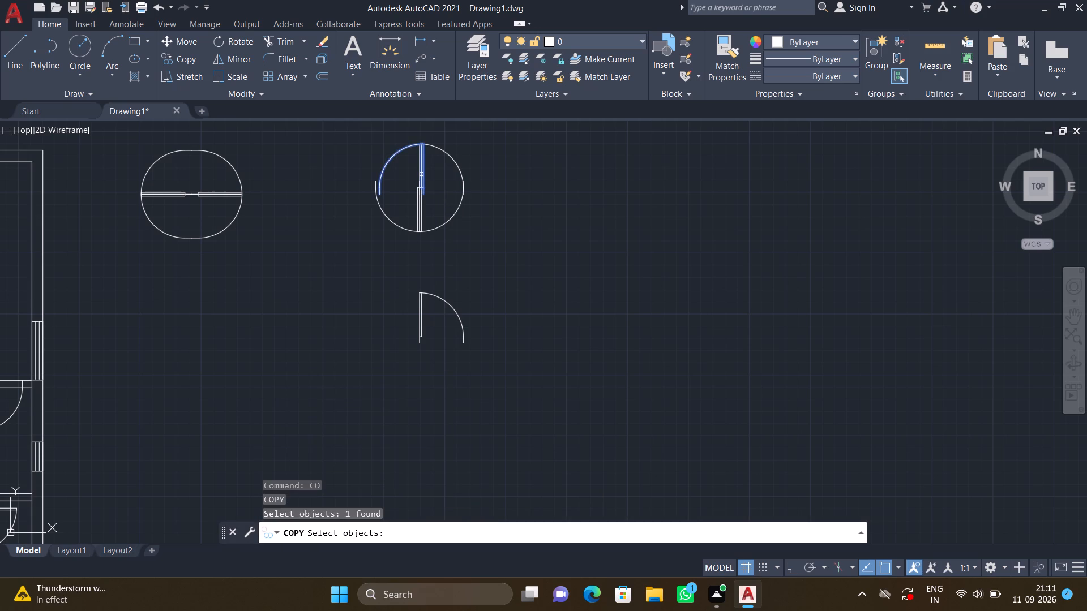
key(Return)
click(425, 186)
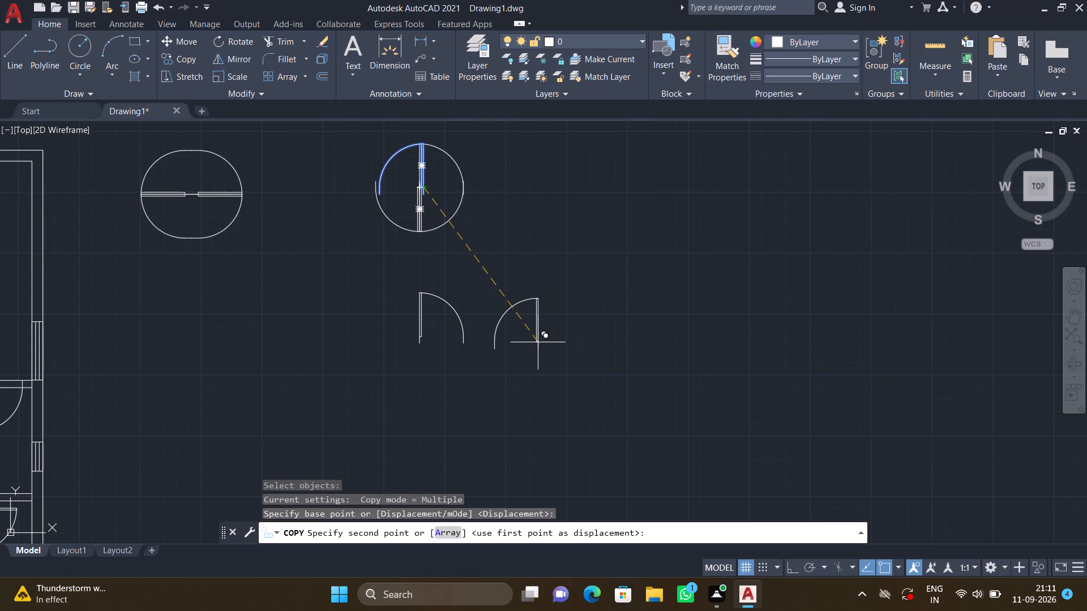
scroll(538, 342, up, 1)
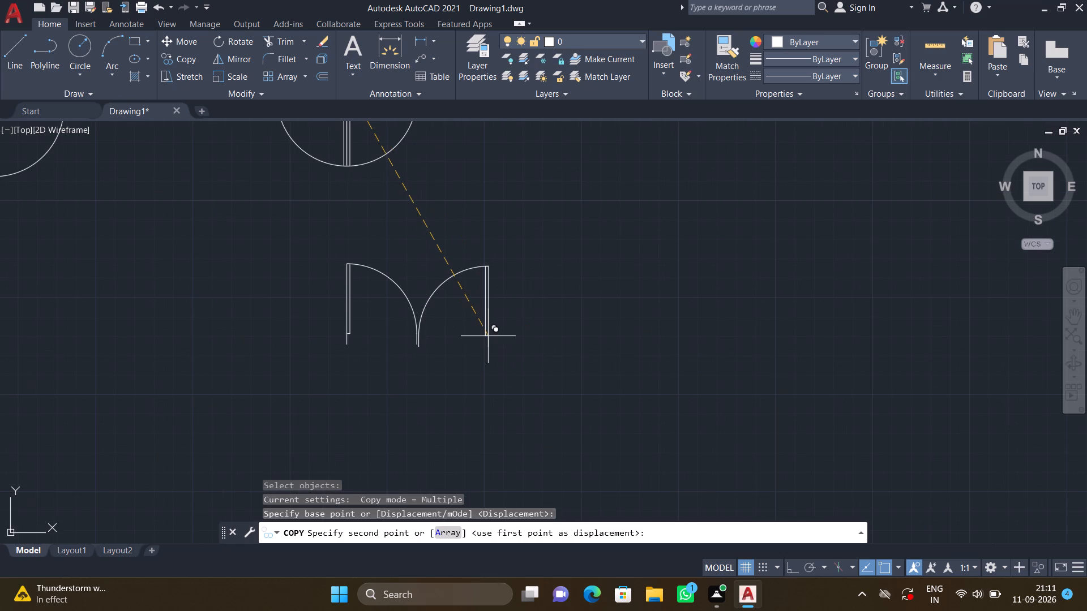
scroll(485, 334, up, 2)
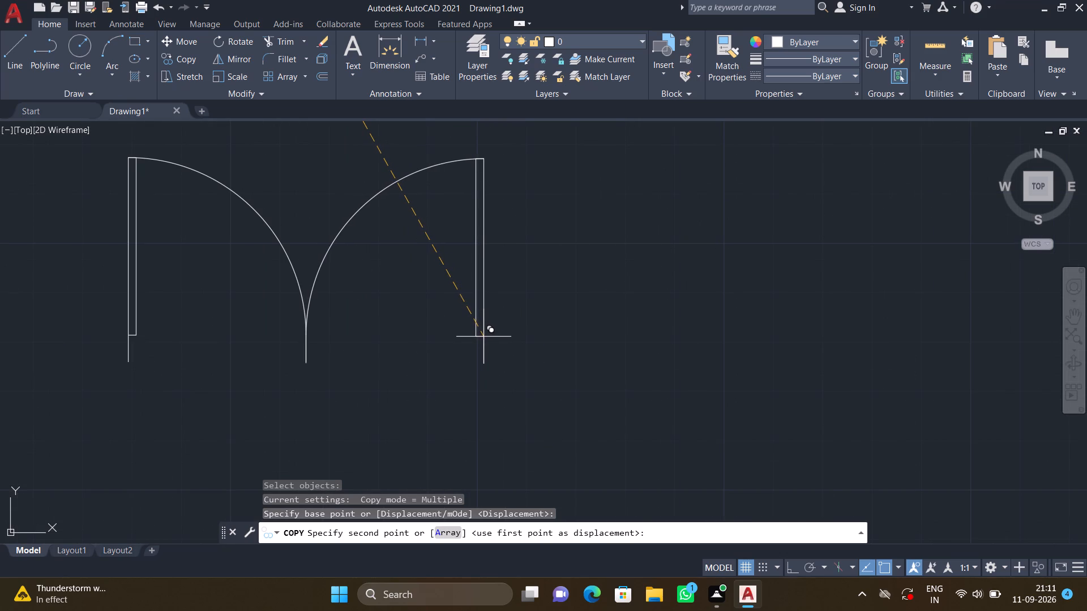
scroll(485, 336, up, 1)
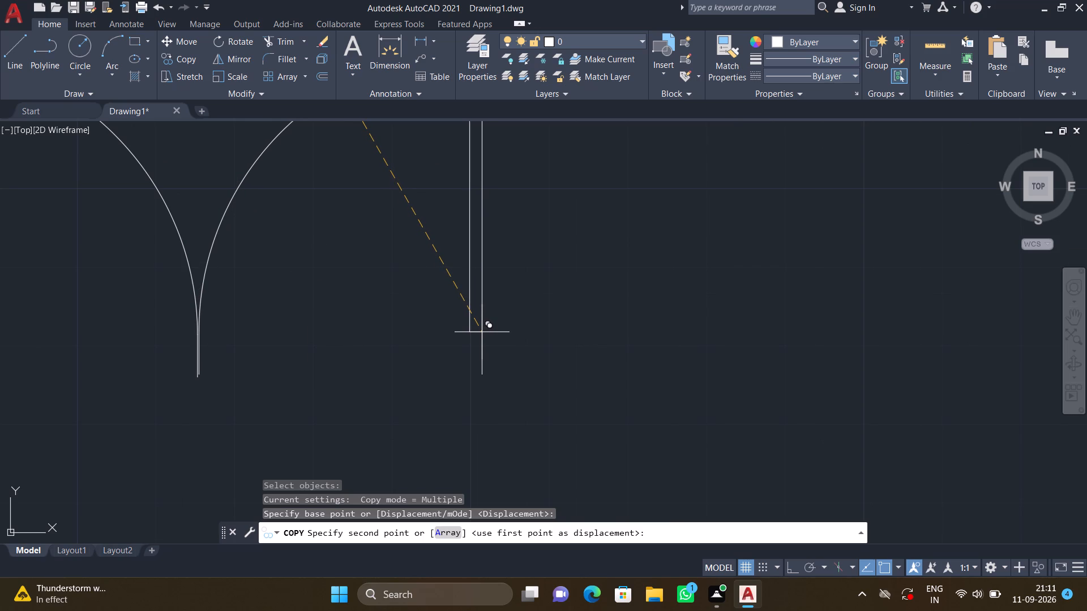
scroll(479, 336, up, 1)
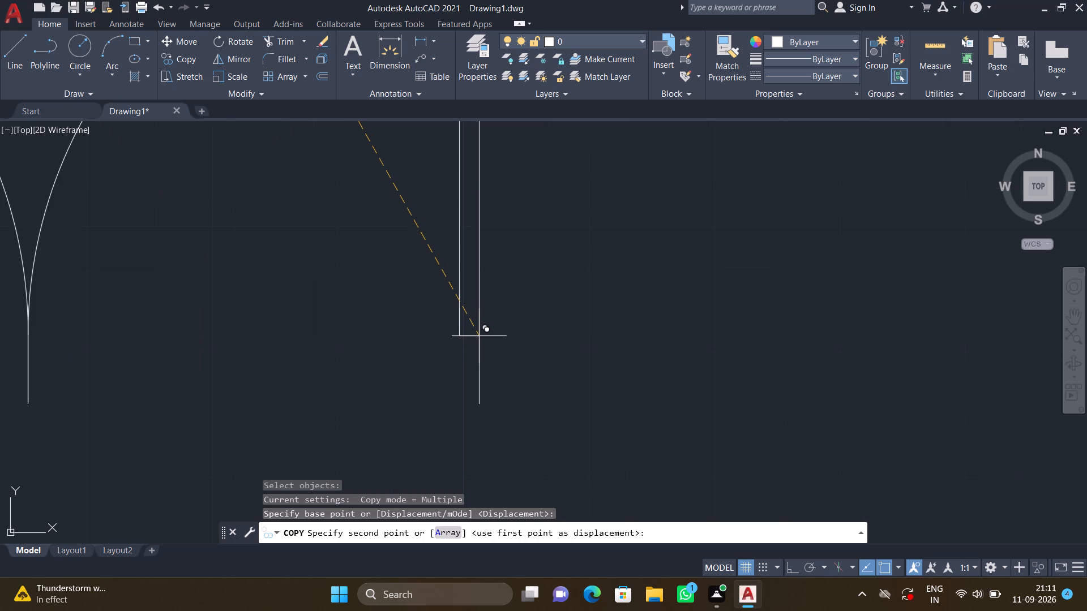
scroll(482, 337, down, 1)
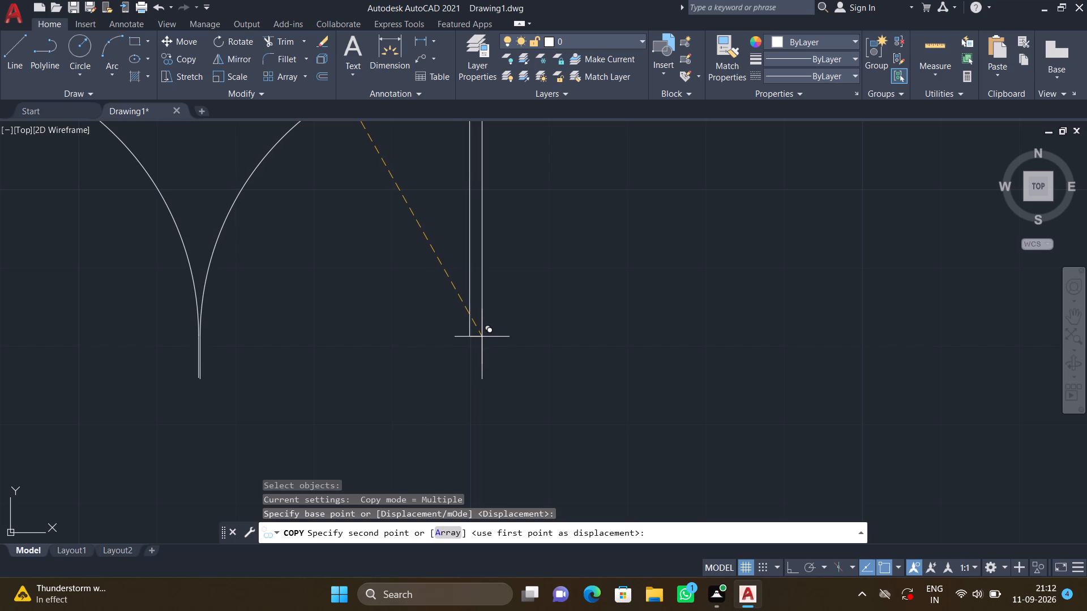
click(480, 335)
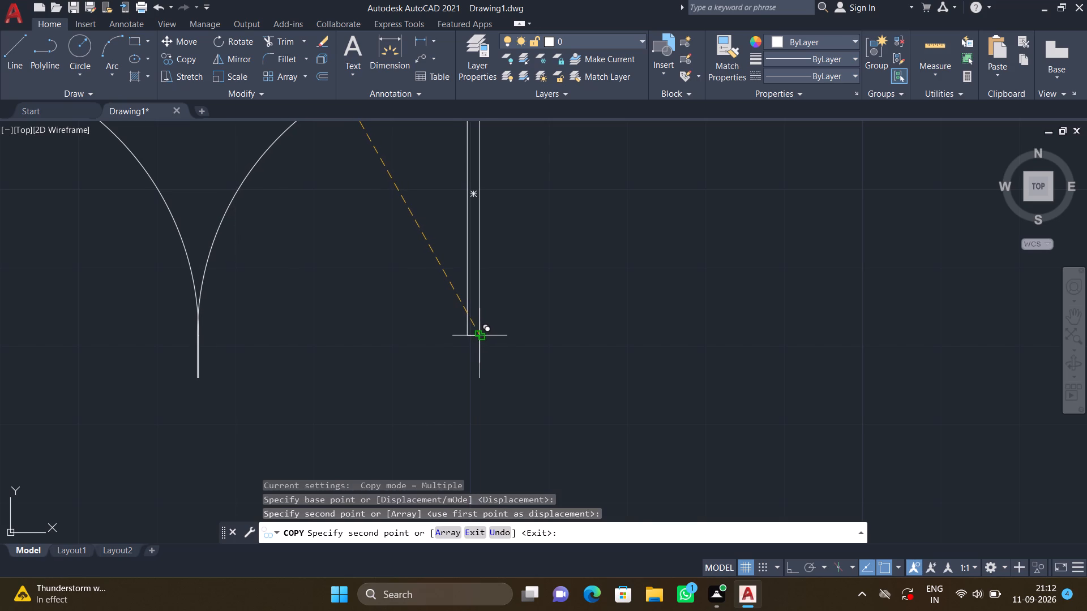
scroll(480, 344, down, 4)
scroll(470, 424, up, 1)
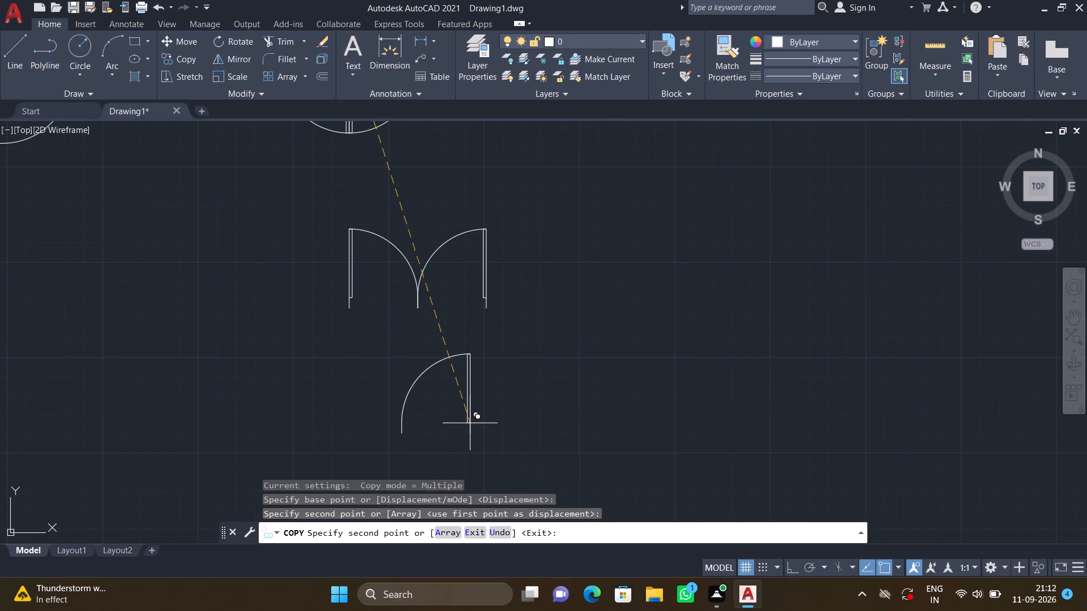
scroll(467, 420, up, 1)
scroll(470, 420, down, 1)
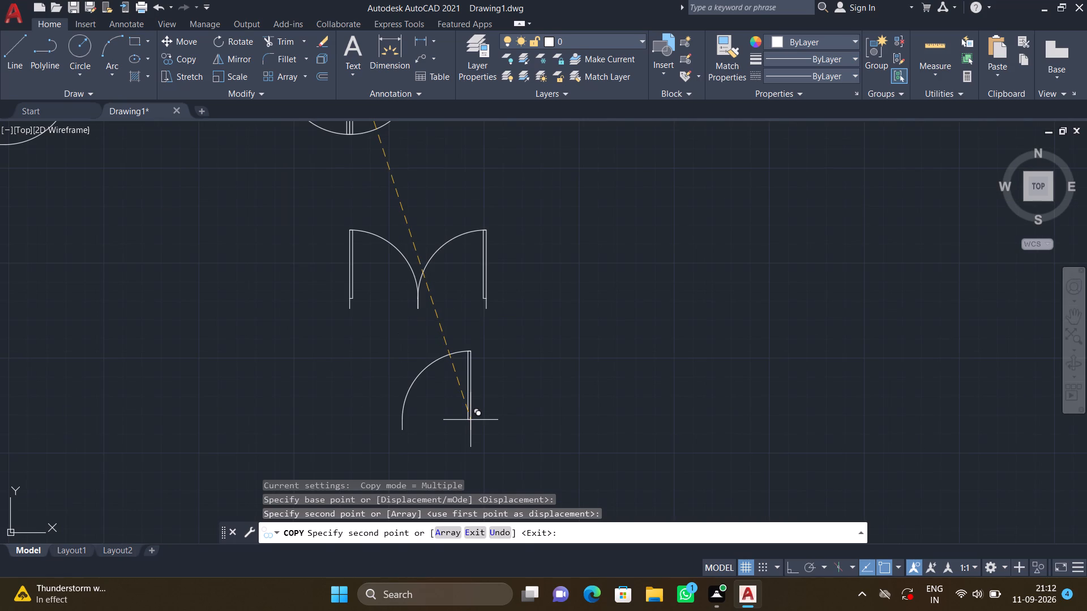
key(Return)
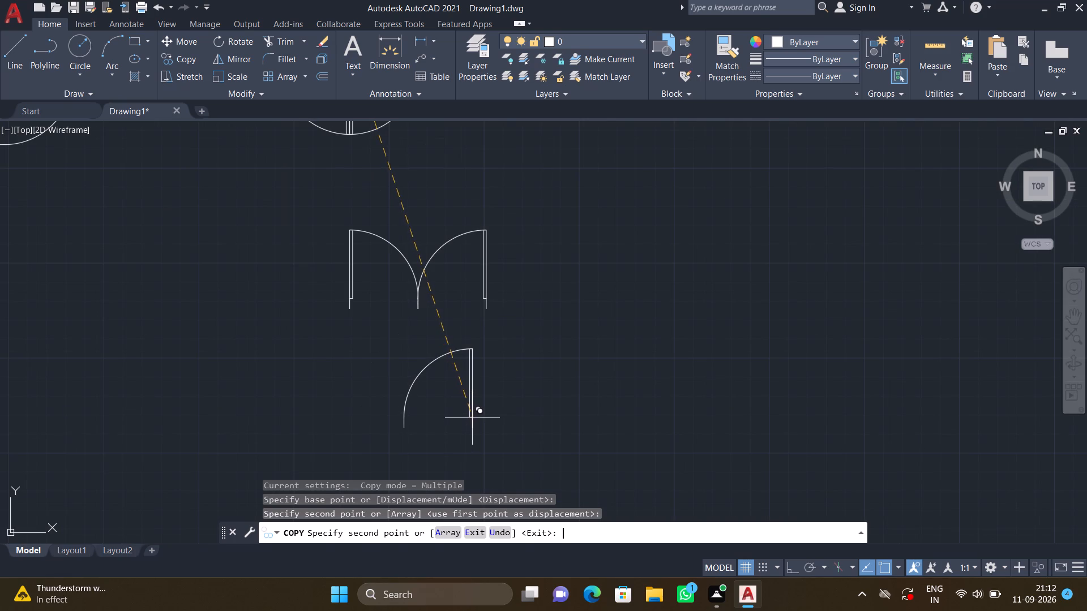
Copy the double door into the south outer wall between the two windows, its west jamb line ending on the wall's outer face.
scroll(467, 350, down, 1)
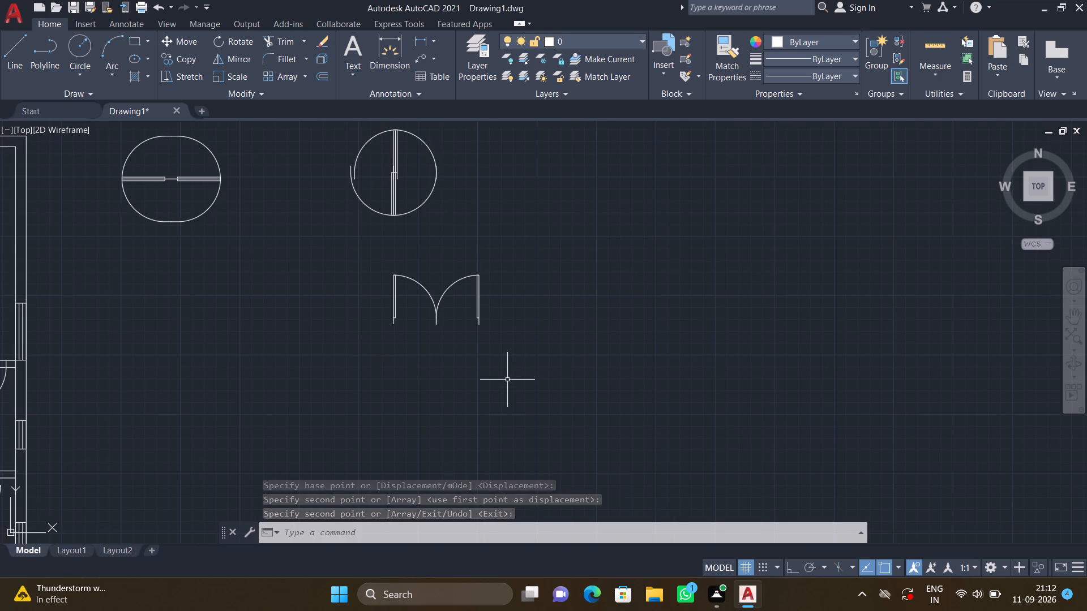
key(c)
key(o)
key(Return)
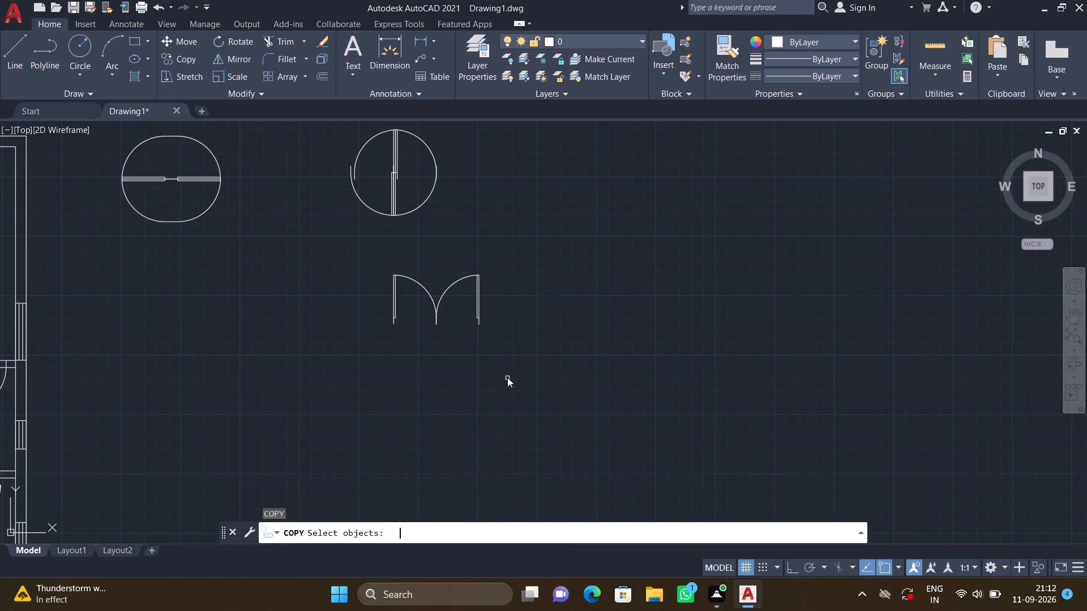
click(503, 355)
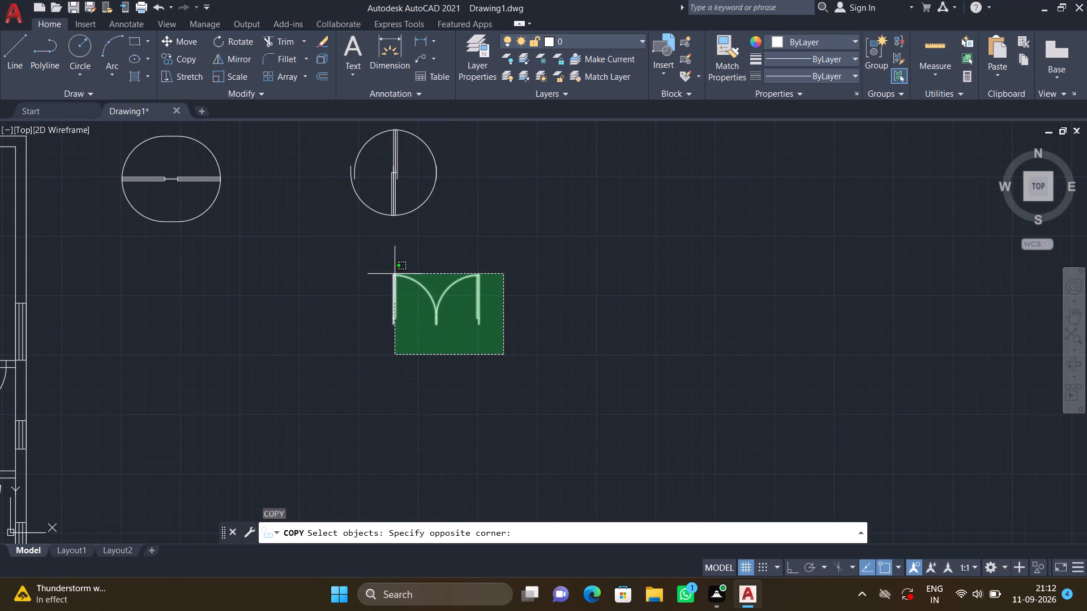
click(378, 264)
key(Return)
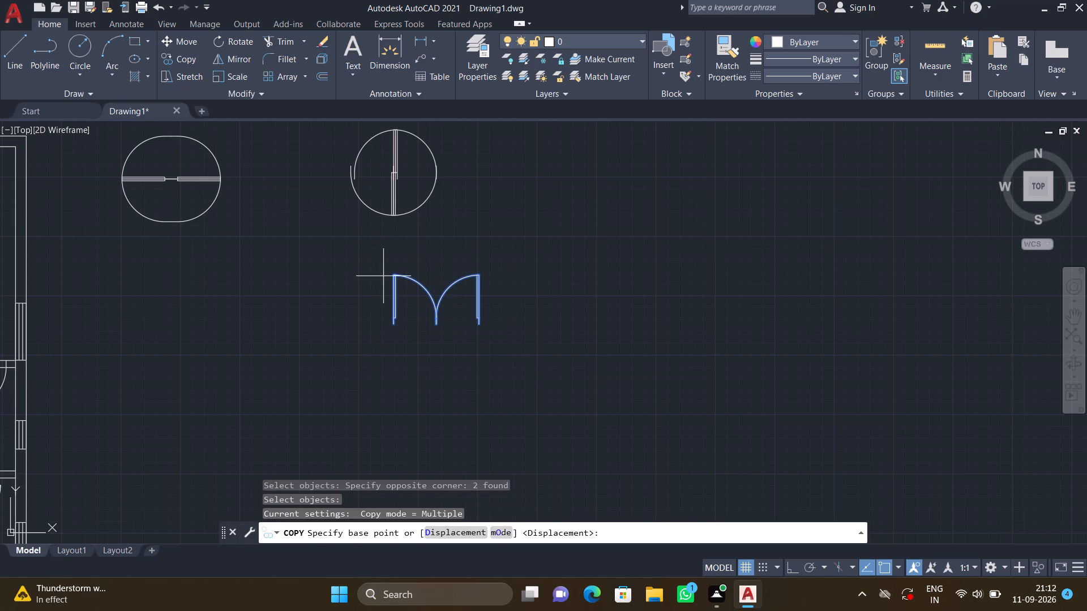
click(391, 326)
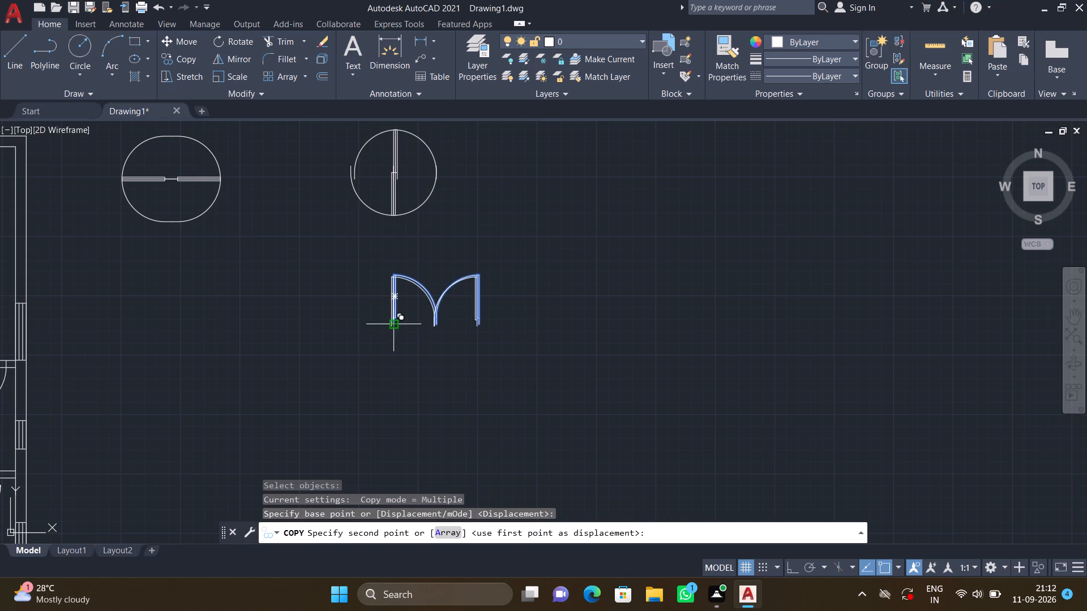
scroll(299, 387, down, 4)
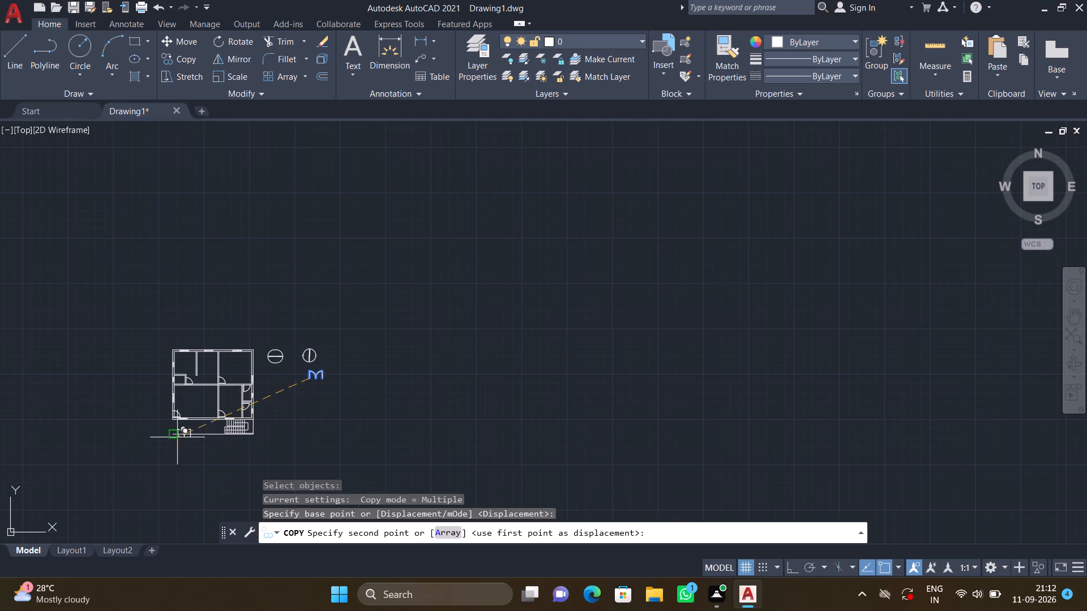
middle_drag(177, 429, 321, 388)
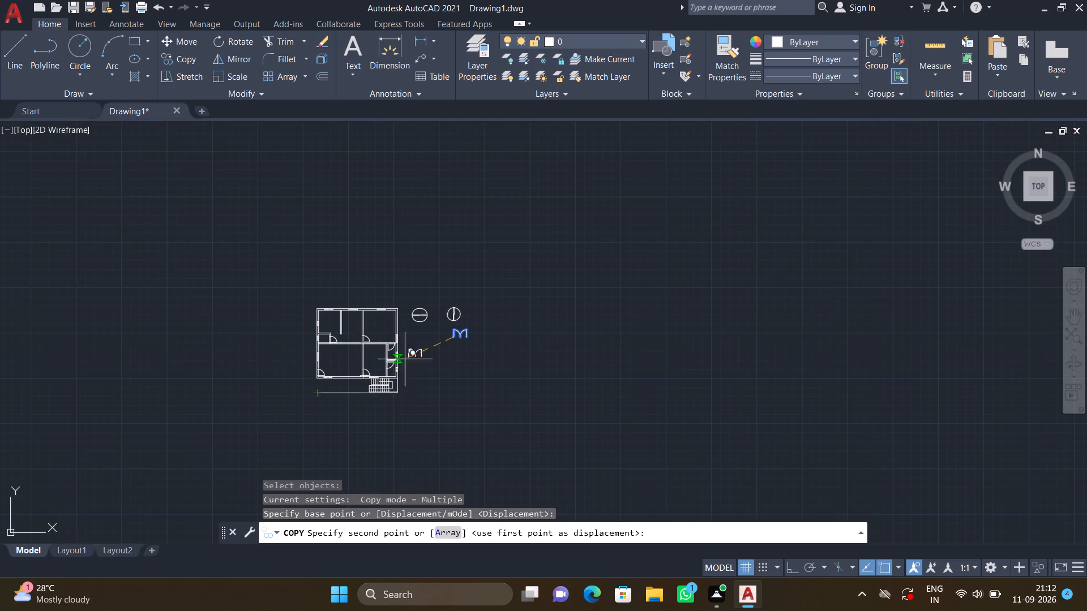
middle_drag(345, 394, 356, 335)
scroll(357, 321, up, 4)
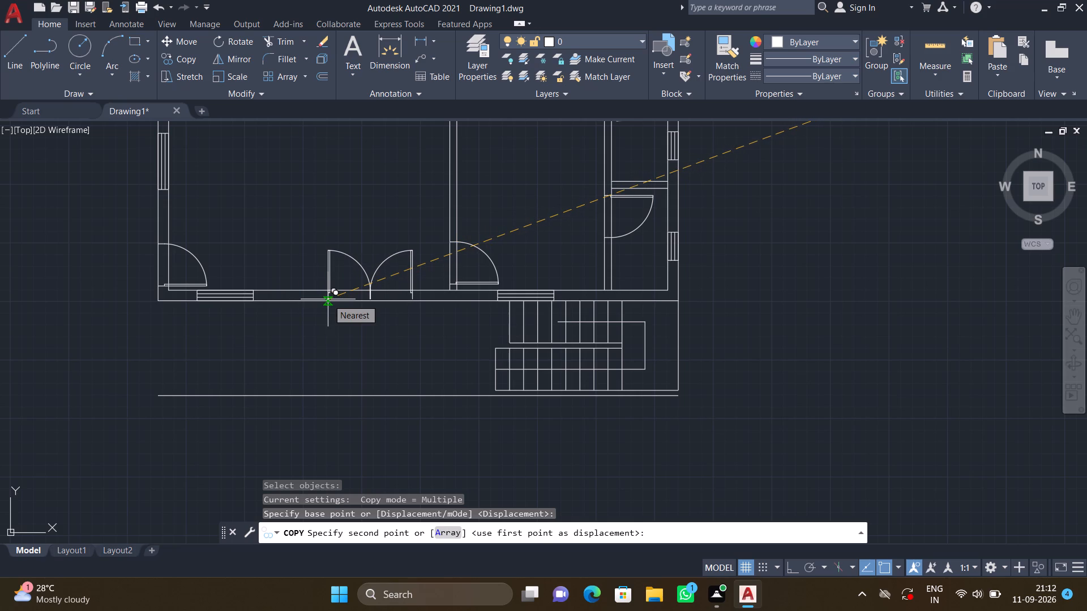
scroll(328, 299, up, 1)
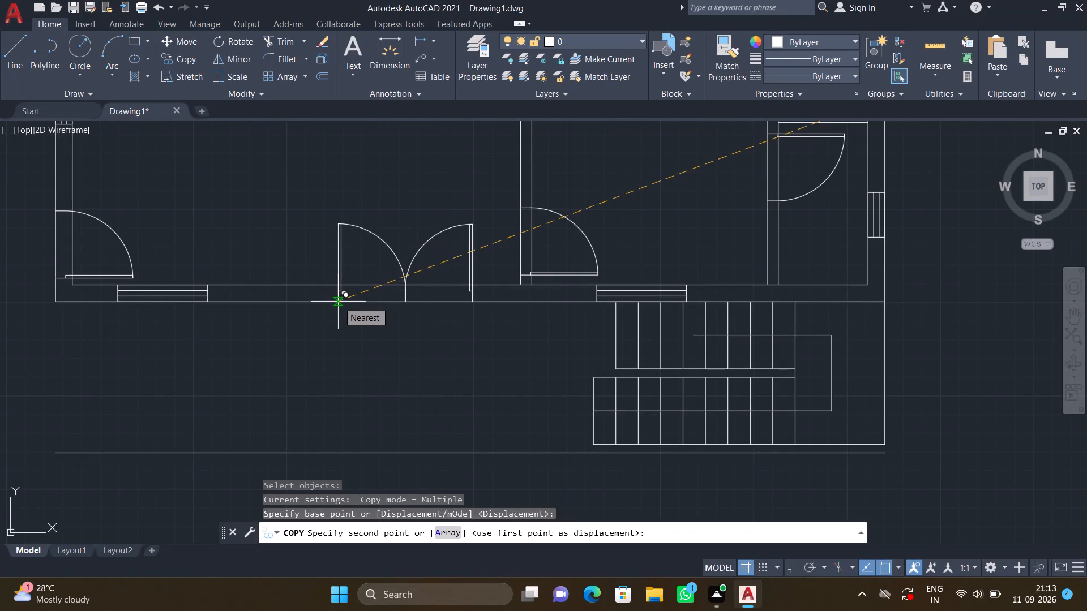
click(338, 302)
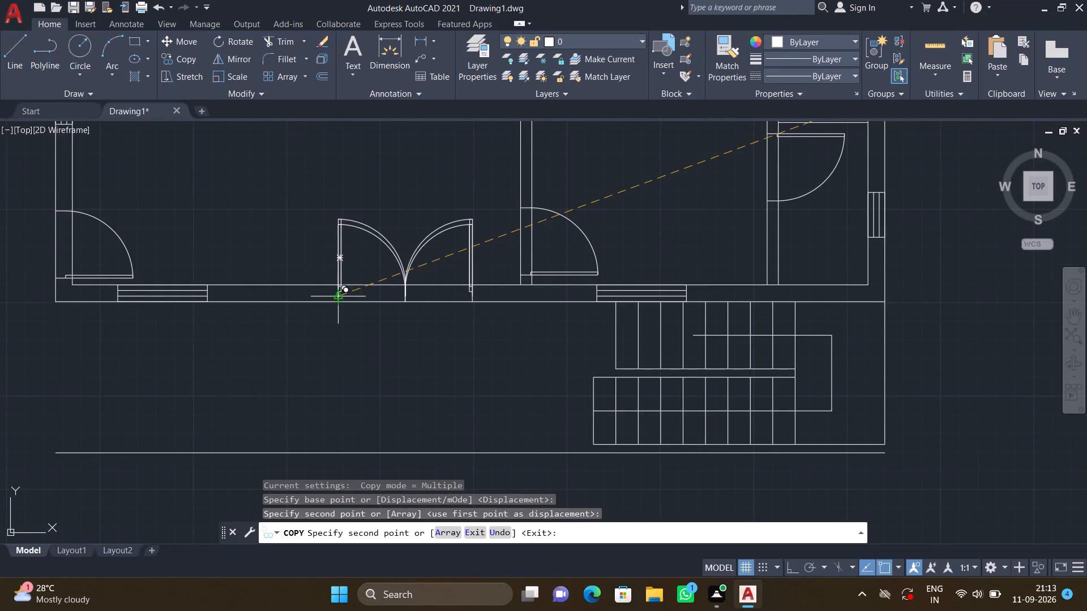
key(Return)
Move both leaves of the double door in the south wall so the east jamb line ends exactly on the wall's outer face.
scroll(351, 300, up, 3)
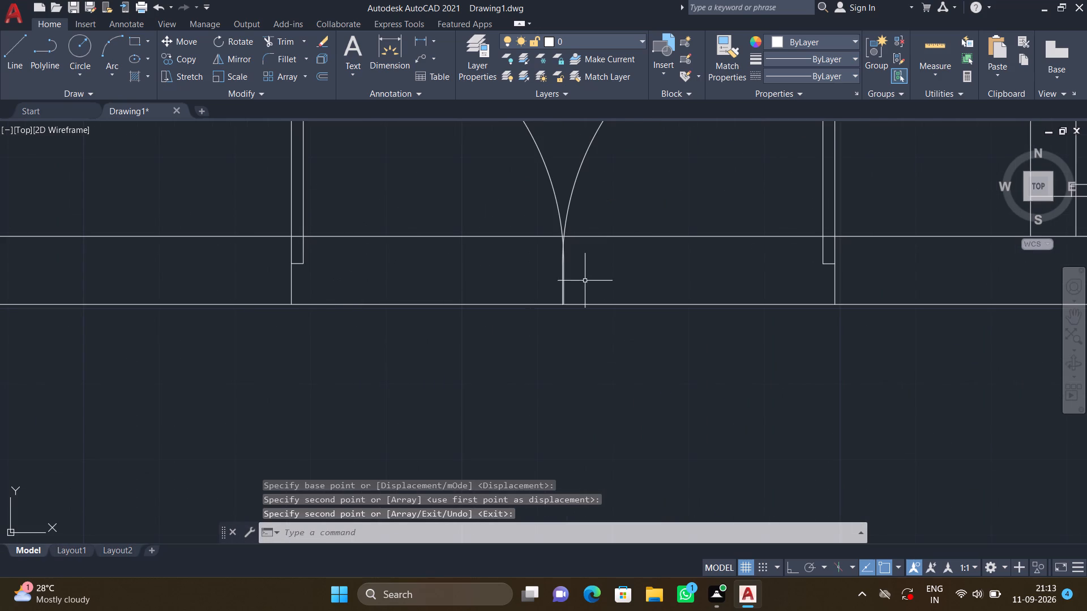
scroll(840, 281, up, 2)
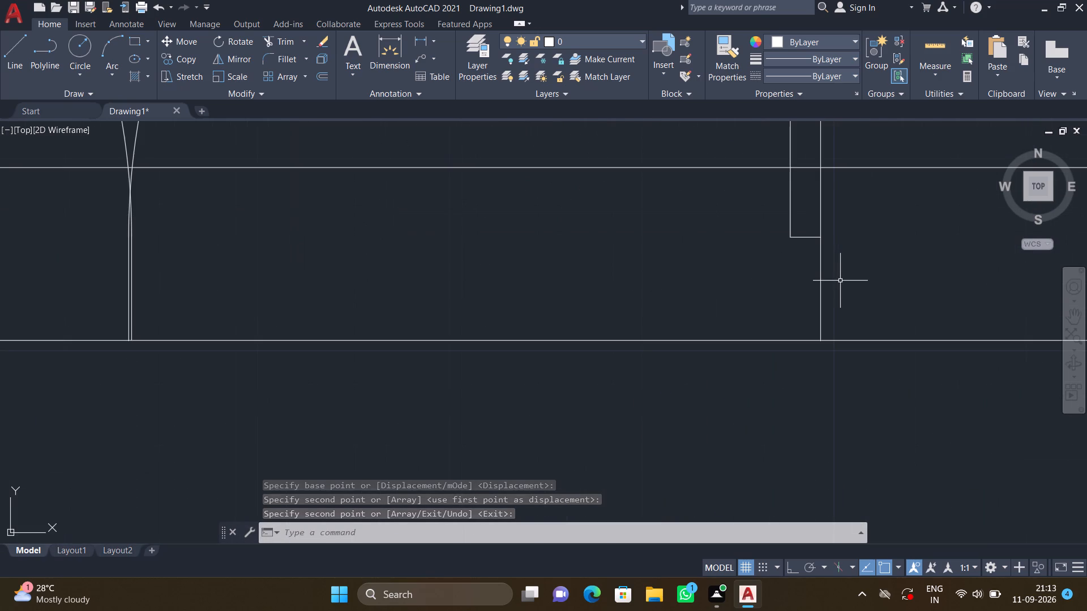
scroll(836, 285, down, 3)
scroll(834, 296, up, 4)
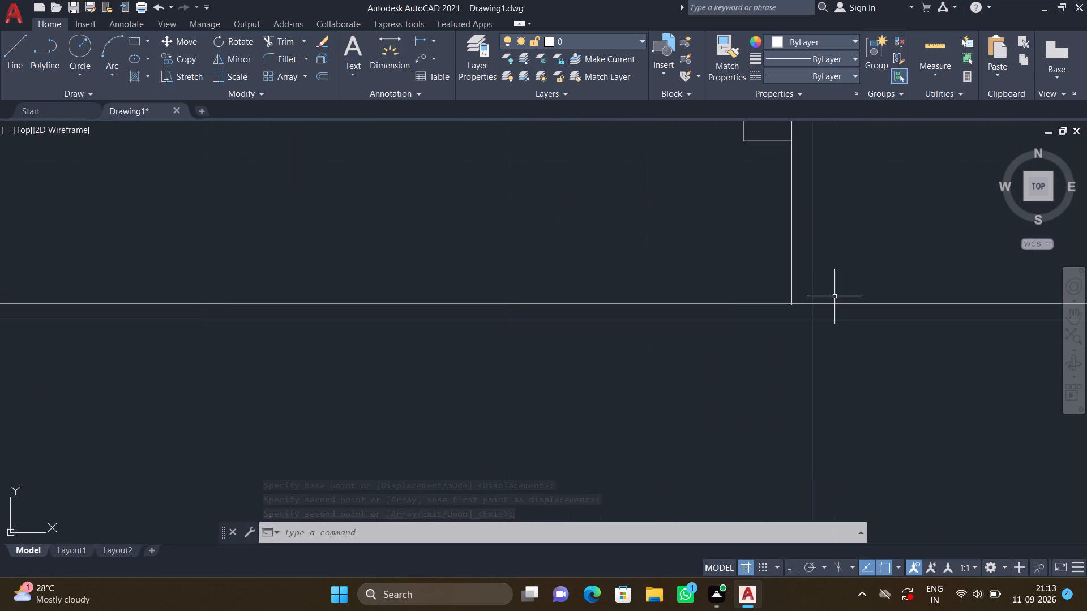
scroll(786, 305, up, 2)
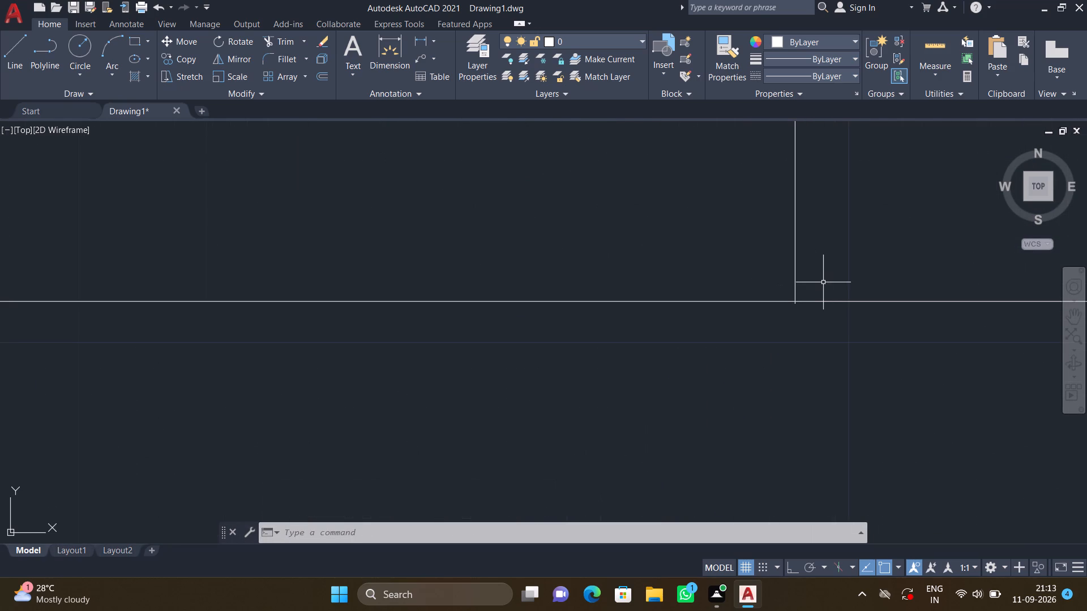
key(m)
key(Return)
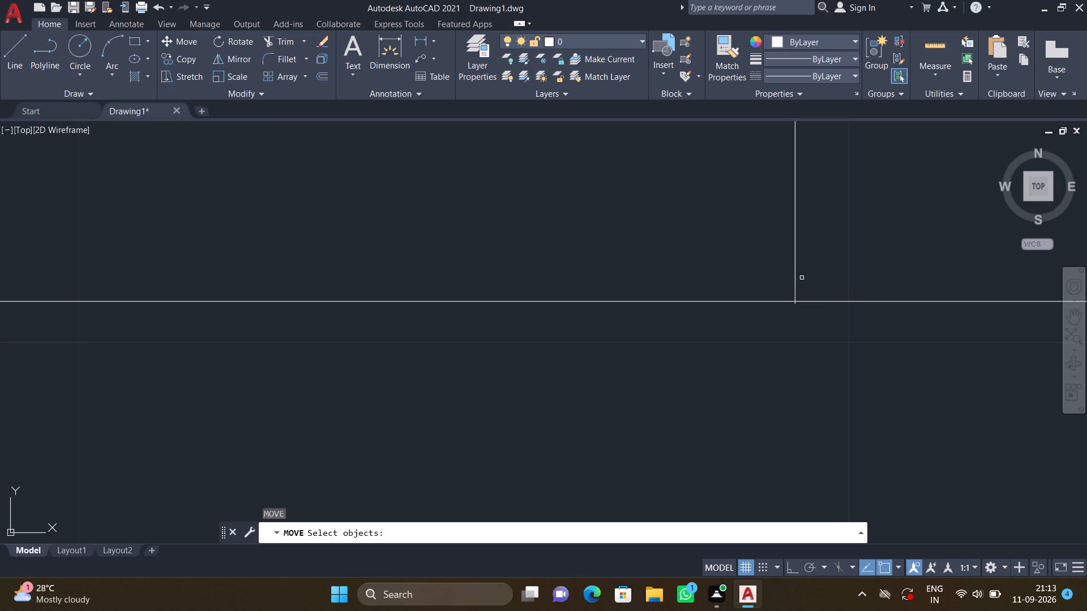
scroll(675, 295, down, 1)
scroll(35, 285, down, 4)
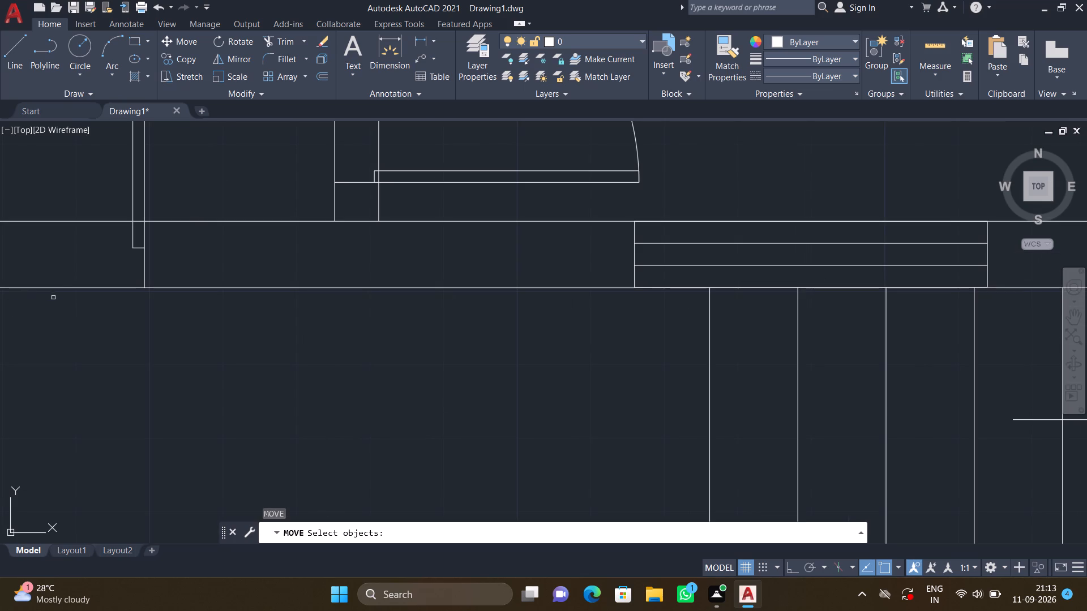
scroll(119, 273, up, 3)
scroll(192, 332, up, 2)
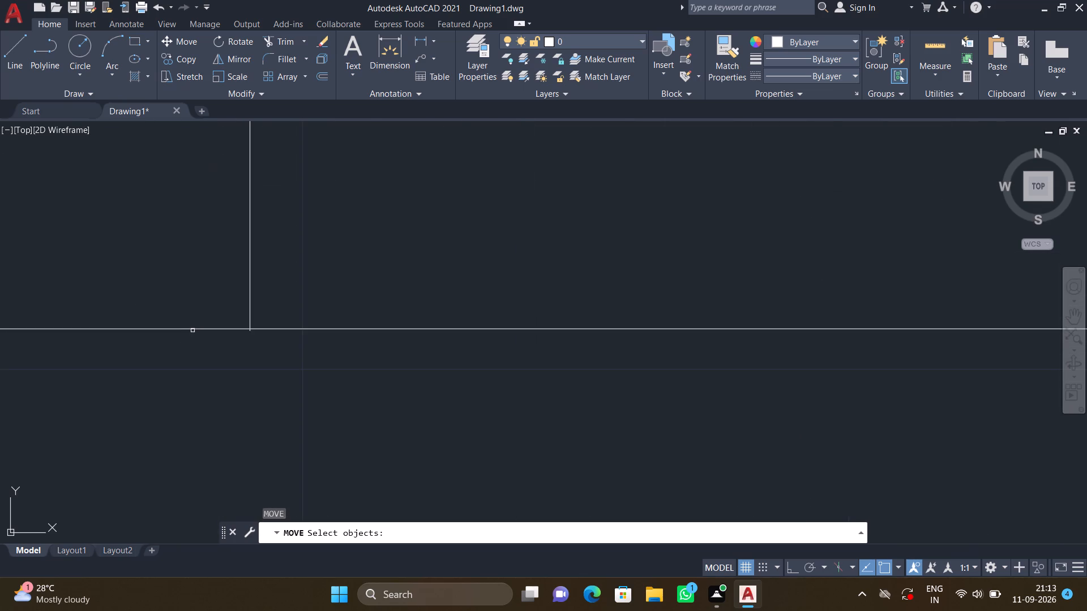
click(249, 301)
scroll(260, 294, down, 4)
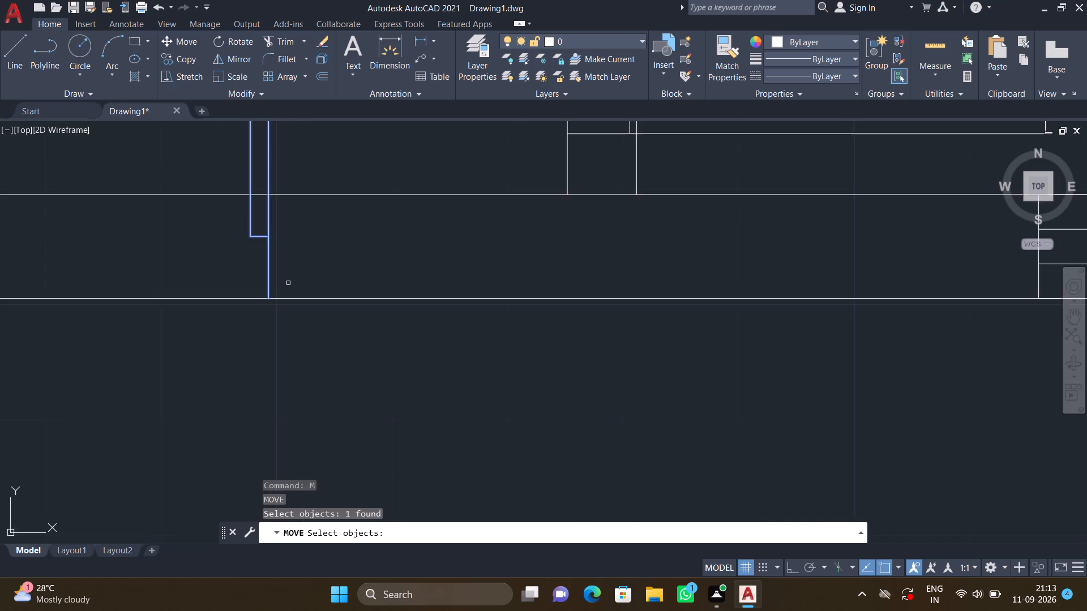
scroll(295, 271, down, 2)
middle_drag(186, 266, 245, 268)
scroll(245, 268, down, 1)
click(200, 221)
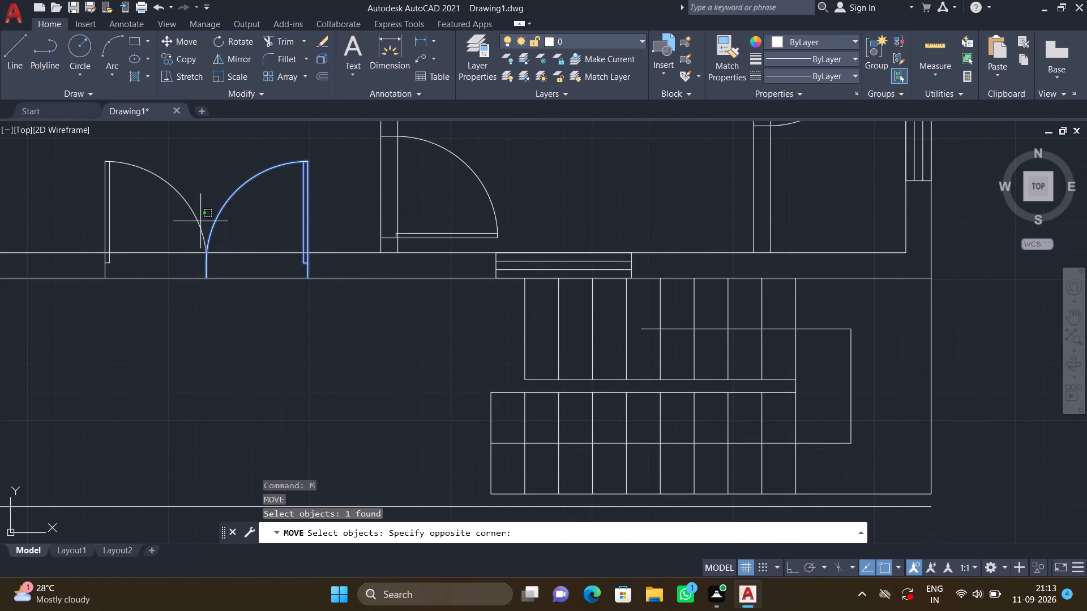
key(Escape)
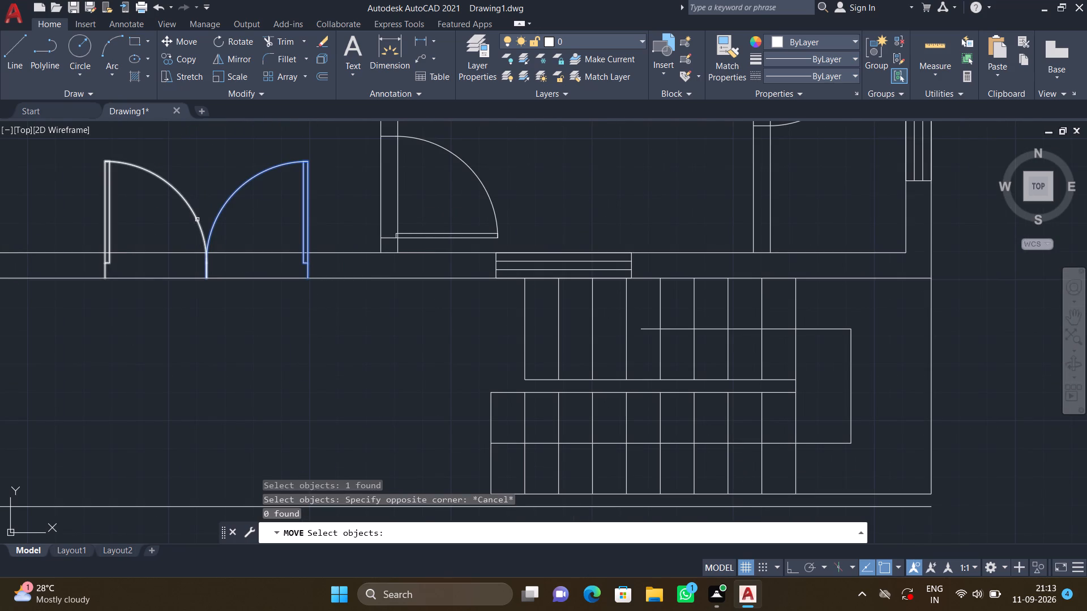
click(197, 220)
key(Return)
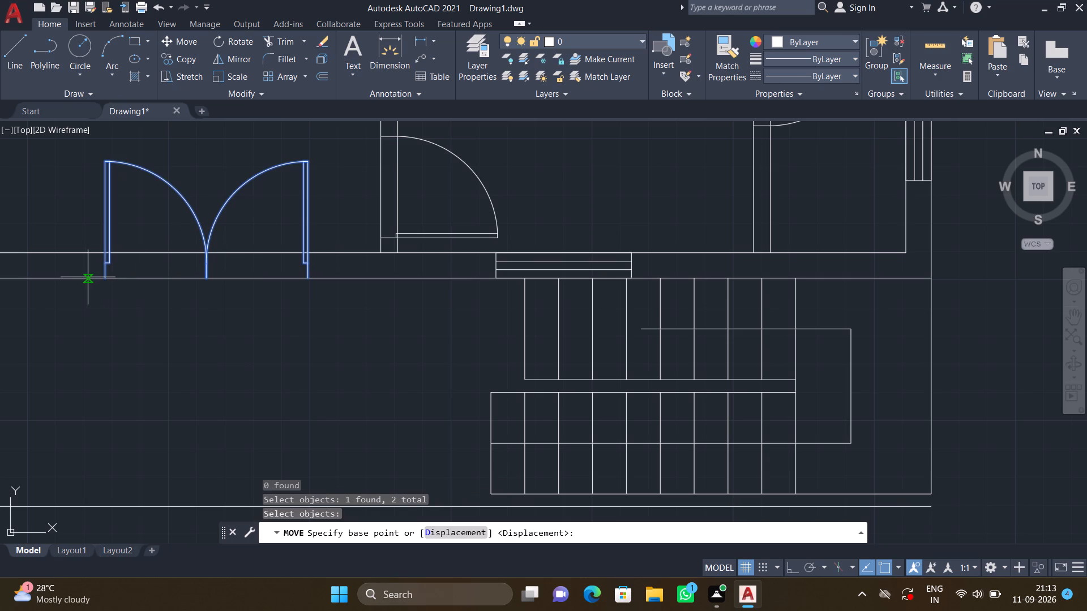
scroll(92, 274, up, 7)
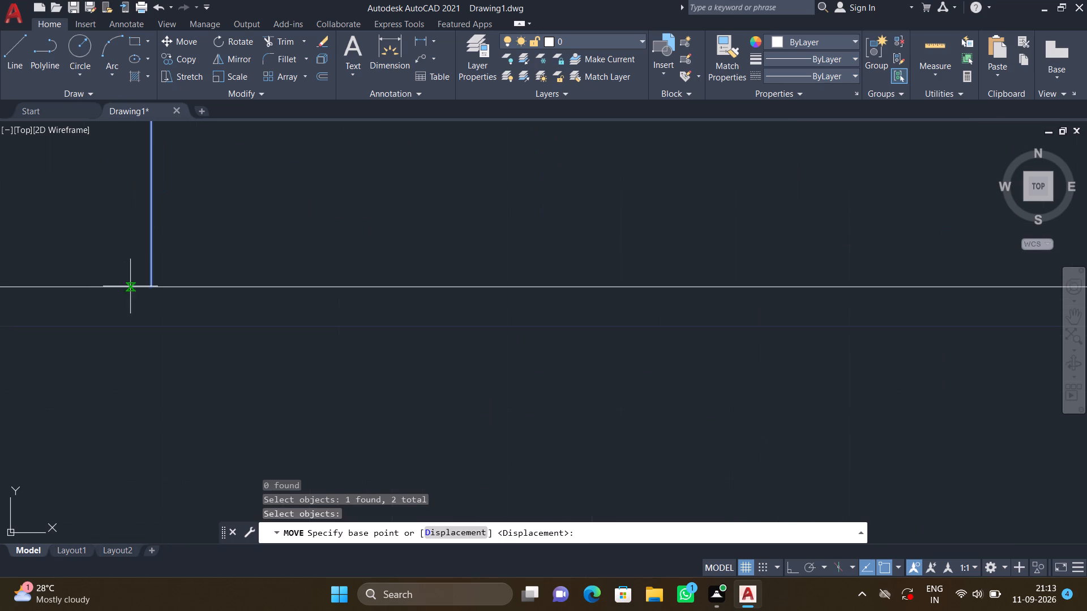
scroll(147, 285, up, 6)
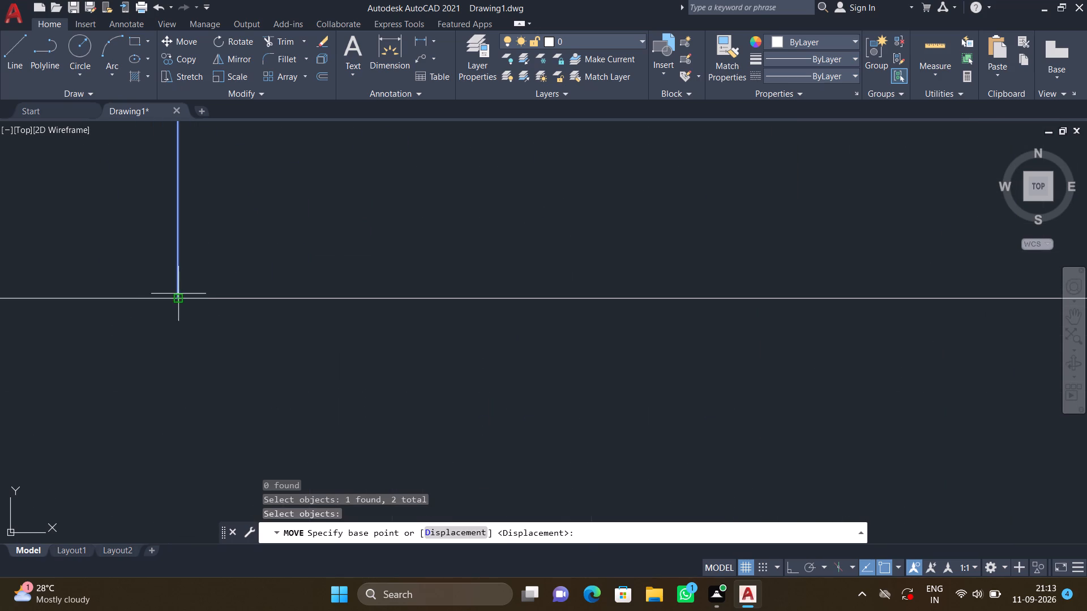
scroll(178, 294, up, 3)
scroll(262, 267, down, 7)
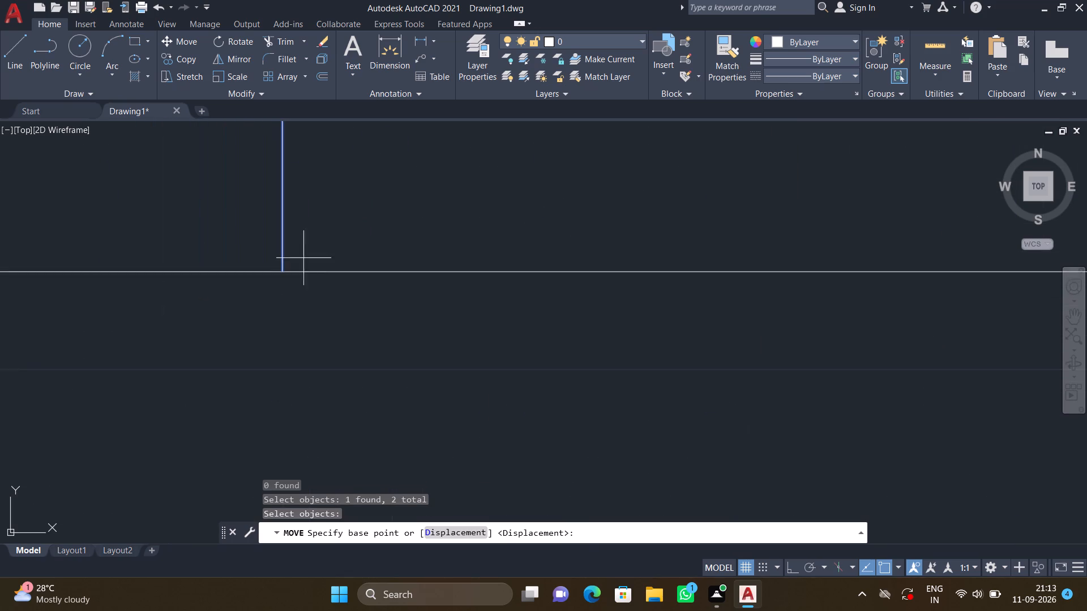
scroll(323, 255, down, 10)
scroll(530, 259, up, 3)
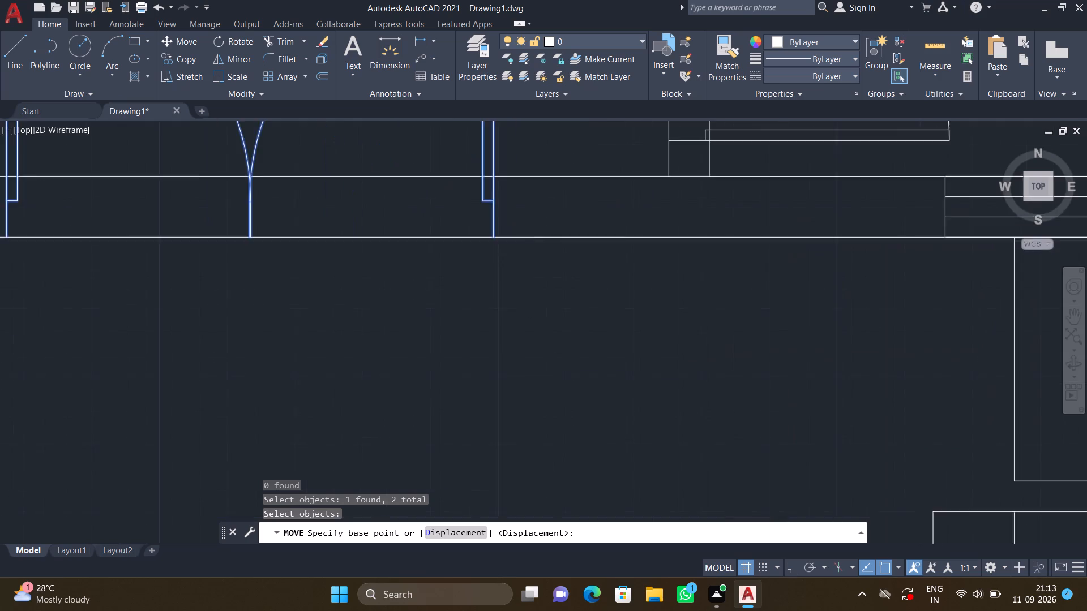
scroll(476, 234, up, 4)
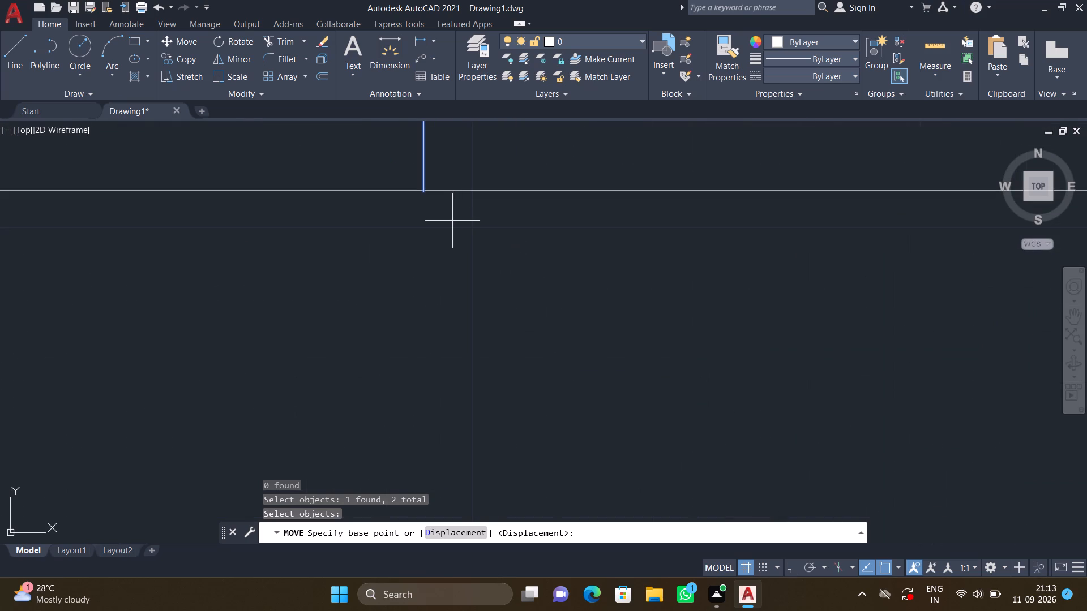
scroll(421, 192, up, 3)
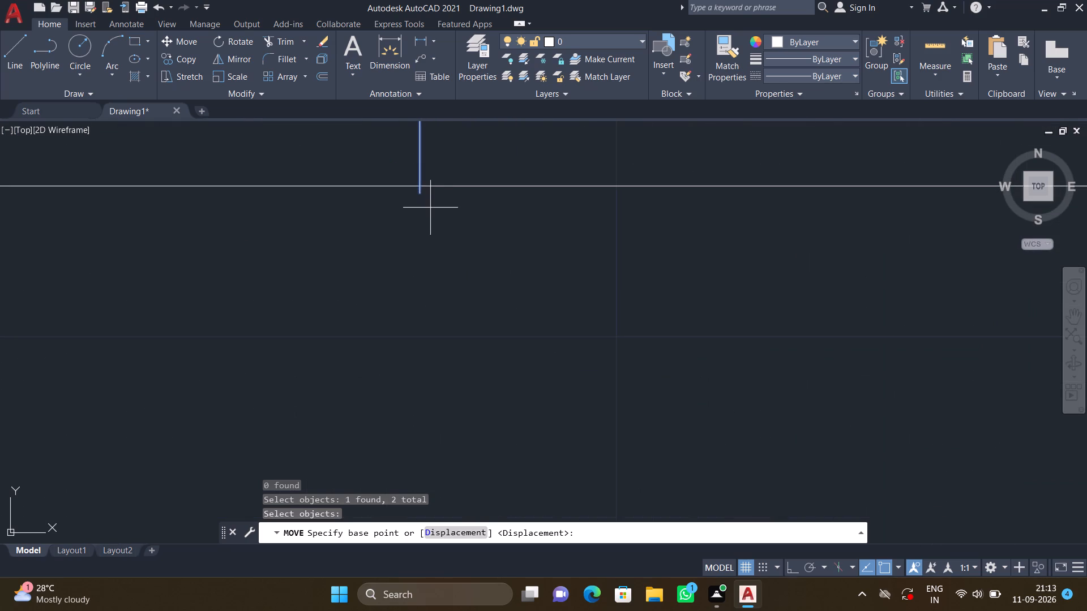
click(418, 190)
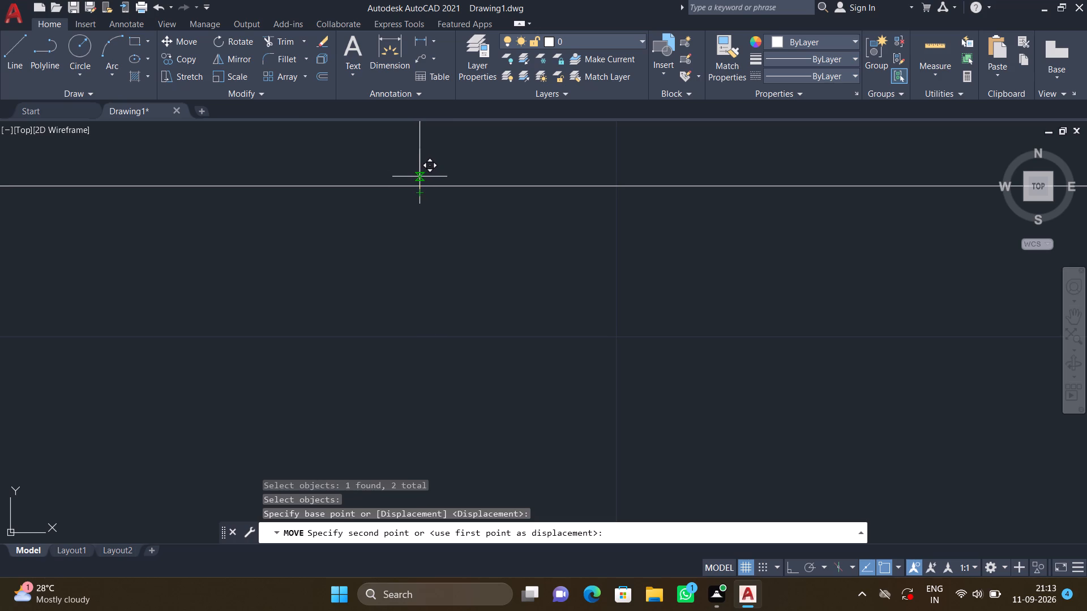
scroll(423, 176, up, 2)
click(411, 198)
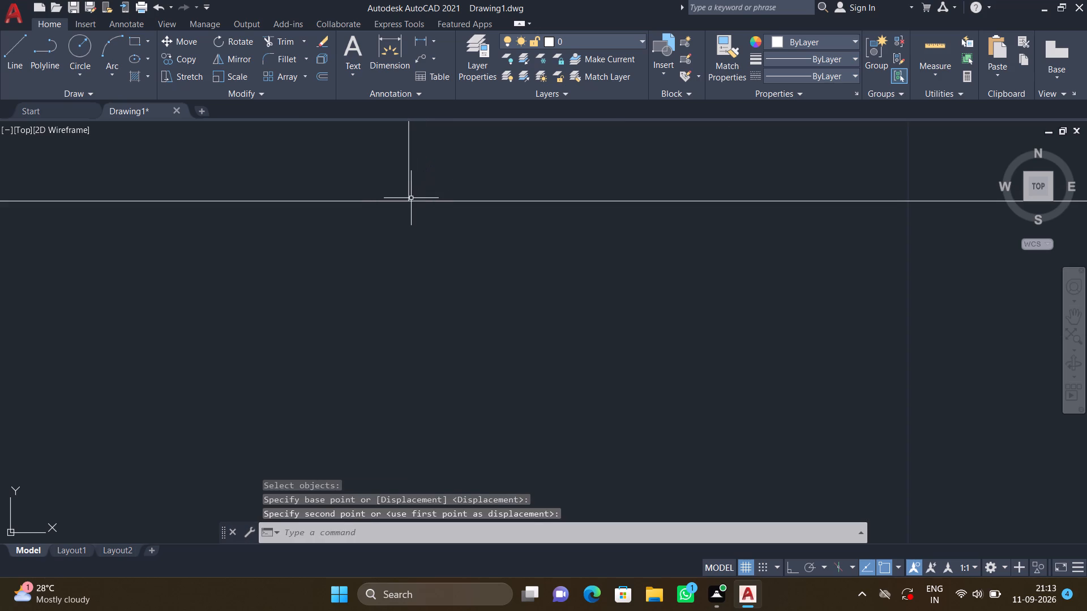
Examine up close how the double door's jamb lines meet the south wall's outer face.
key(Return)
scroll(413, 198, down, 6)
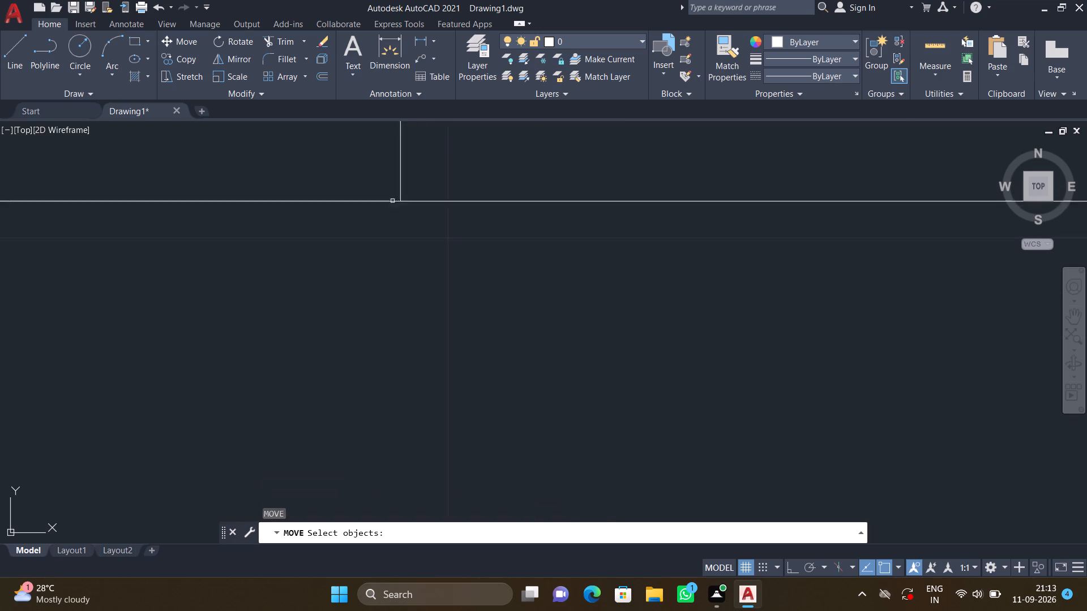
scroll(392, 201, down, 6)
scroll(195, 203, up, 2)
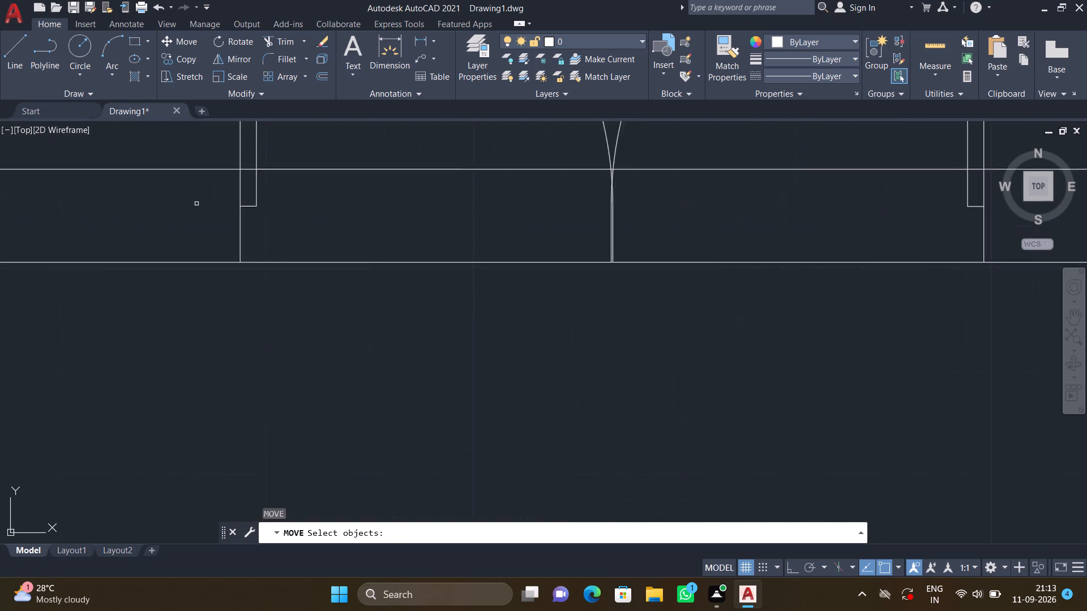
scroll(197, 204, up, 2)
scroll(235, 266, up, 1)
scroll(235, 266, down, 5)
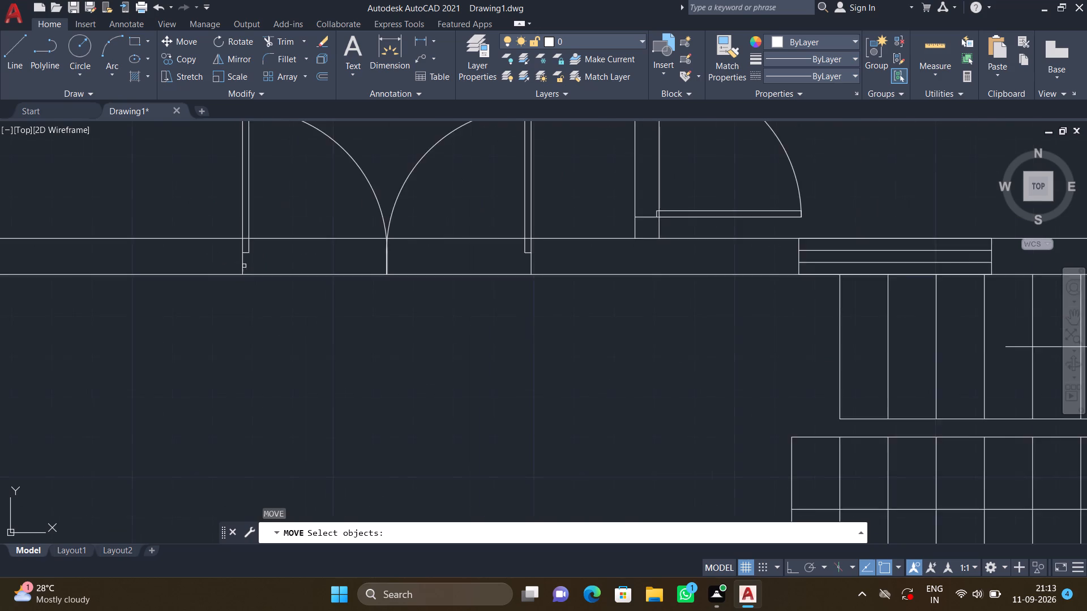
scroll(254, 266, down, 4)
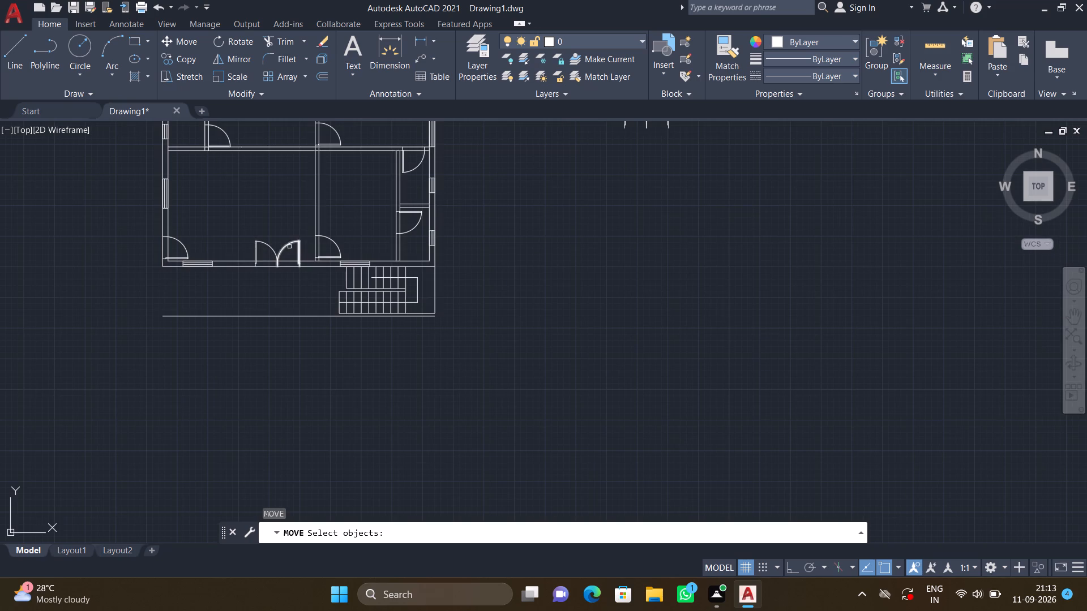
key(Escape)
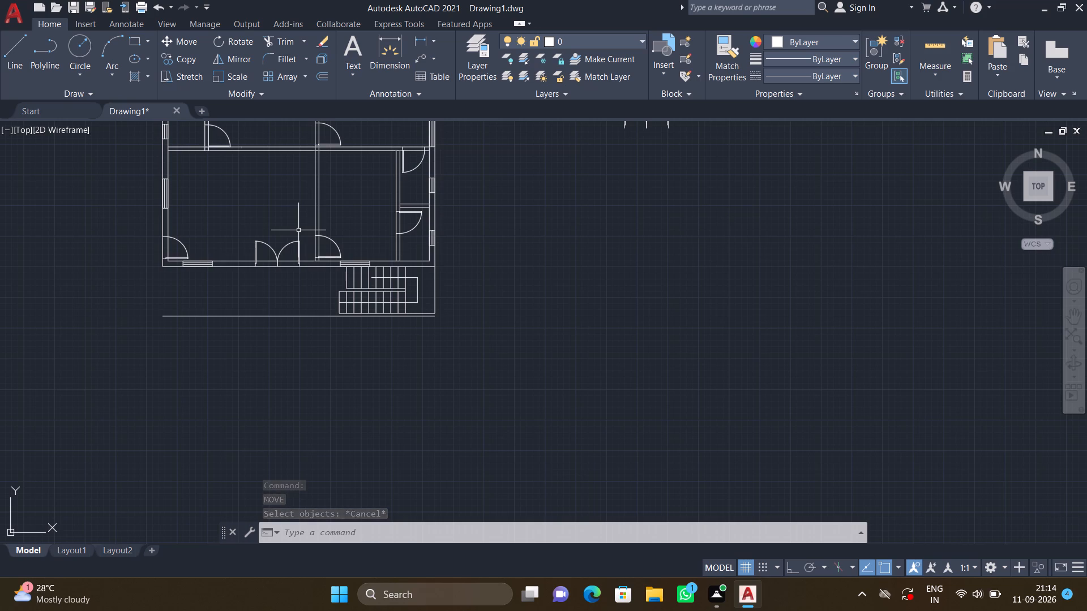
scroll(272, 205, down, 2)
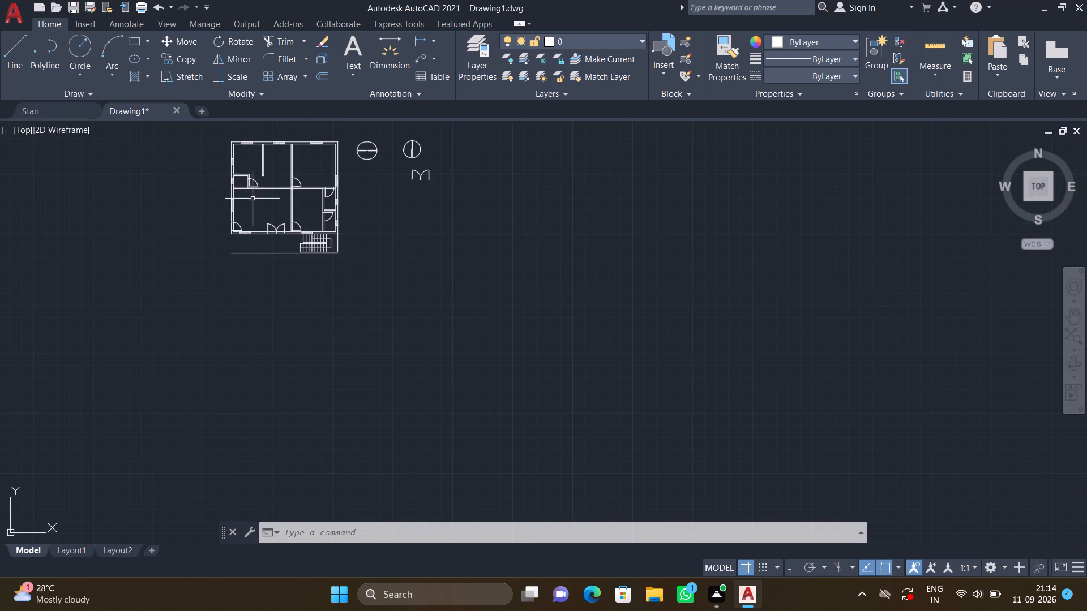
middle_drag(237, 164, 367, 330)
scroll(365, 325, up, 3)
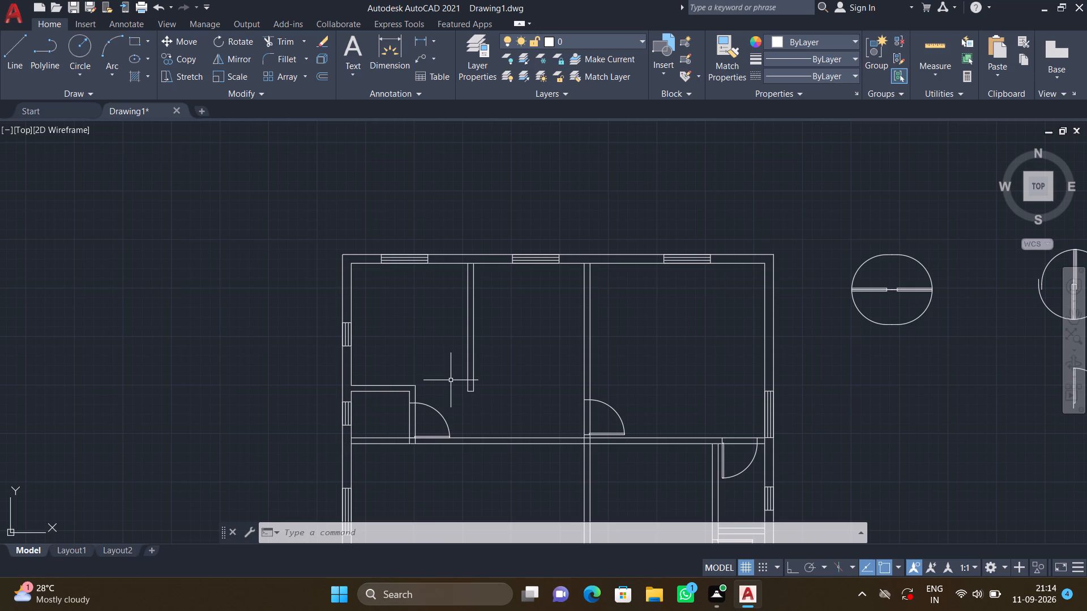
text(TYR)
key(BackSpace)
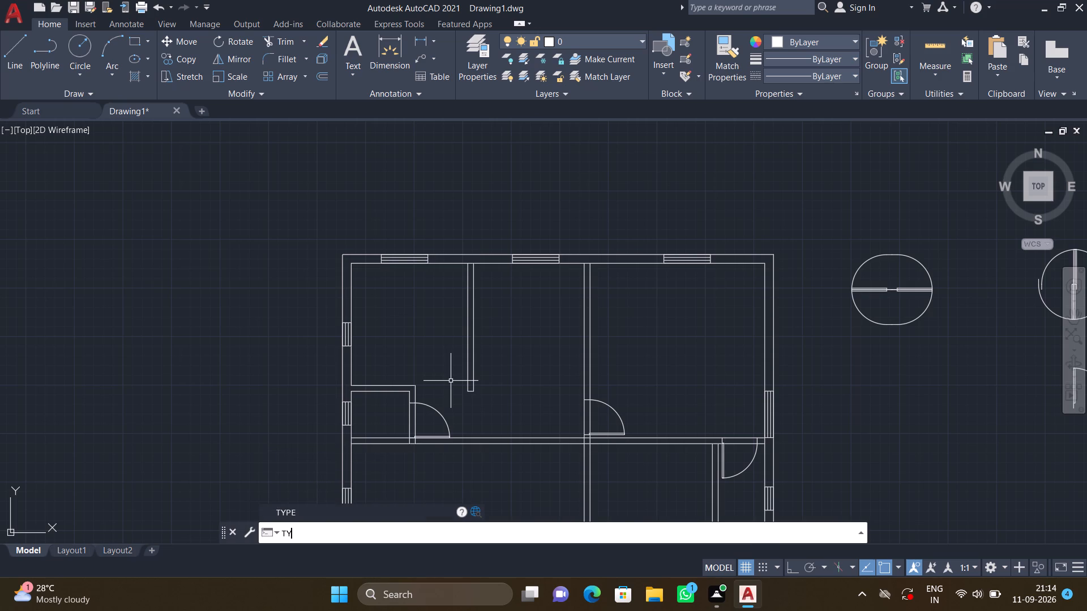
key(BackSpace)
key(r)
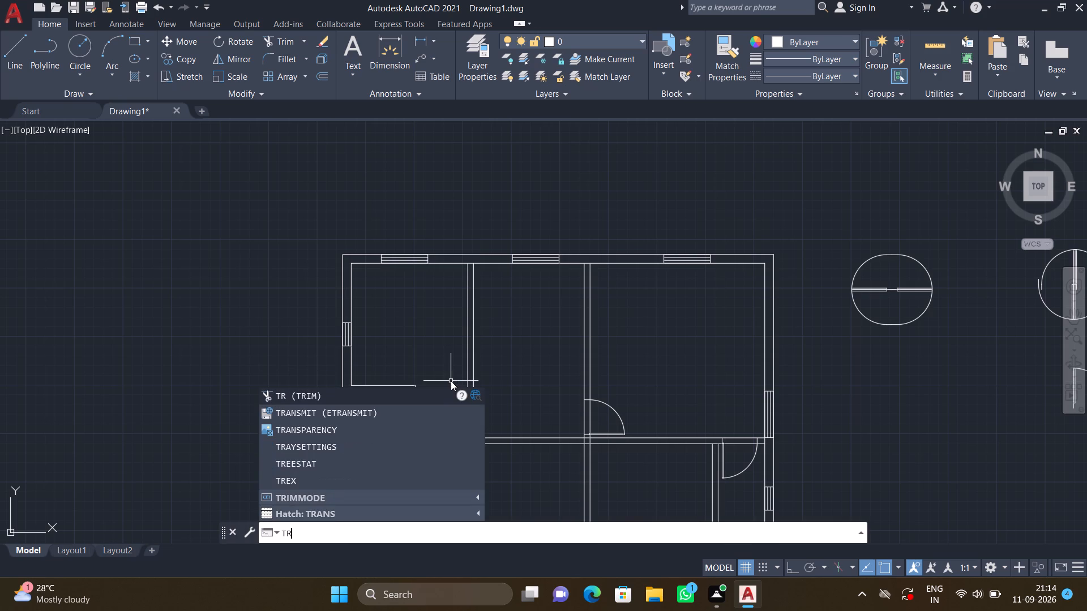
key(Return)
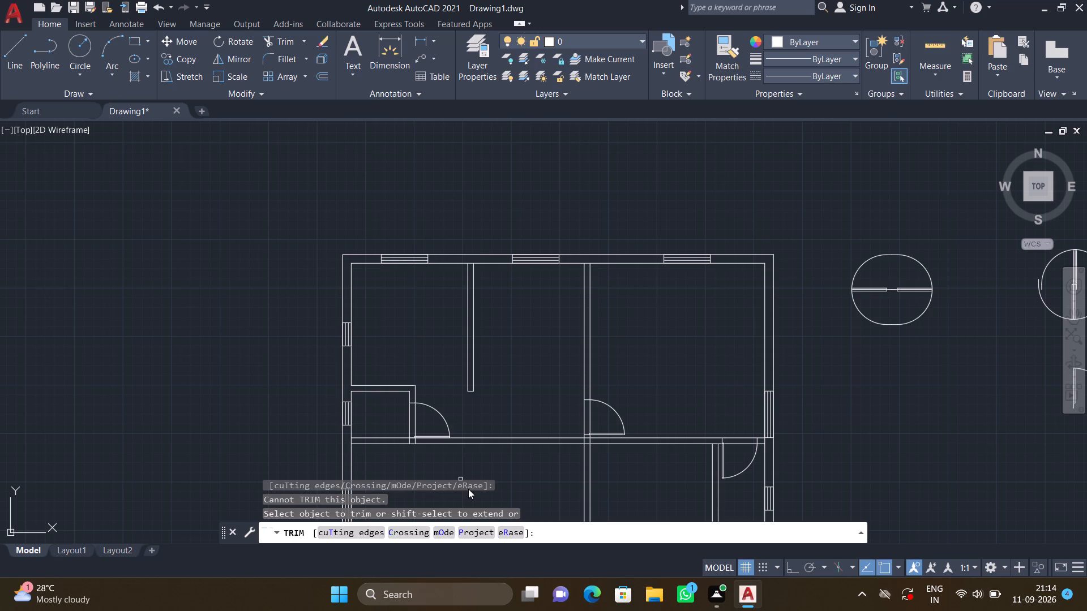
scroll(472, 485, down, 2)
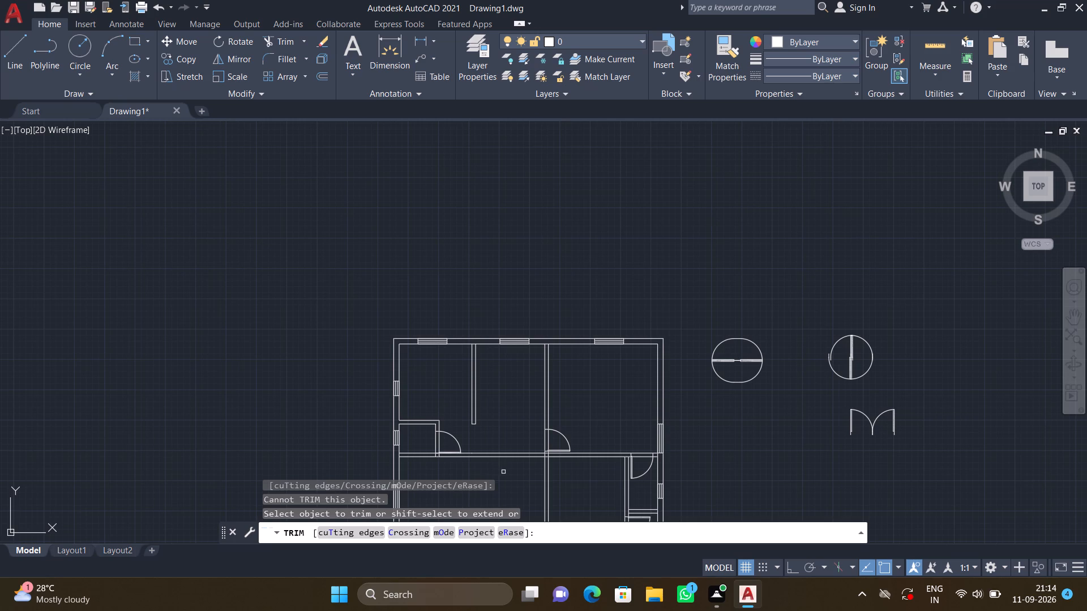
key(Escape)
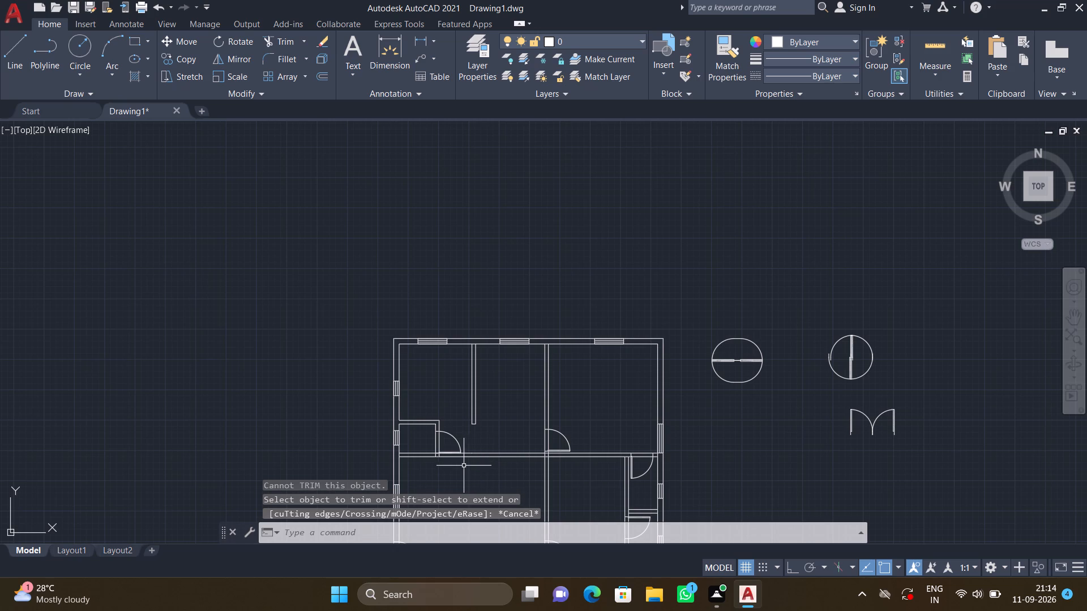
With ortho on, draw a short closing line across the horizontal partition, aligned with the west face of the free-ending partition to the north.
scroll(452, 470, up, 3)
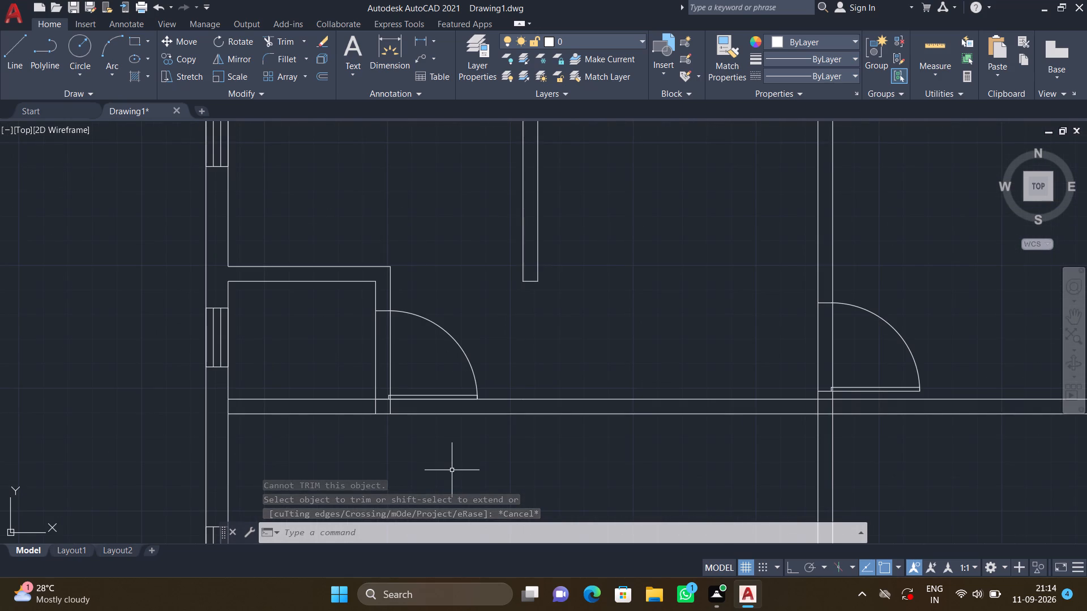
scroll(495, 471, up, 1)
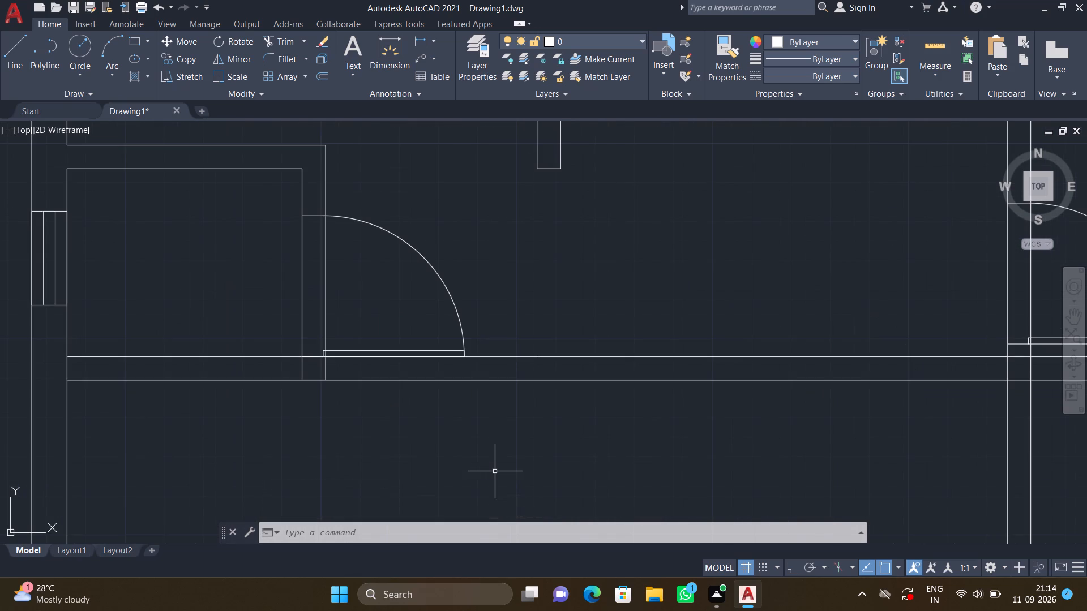
key(l)
key(Return)
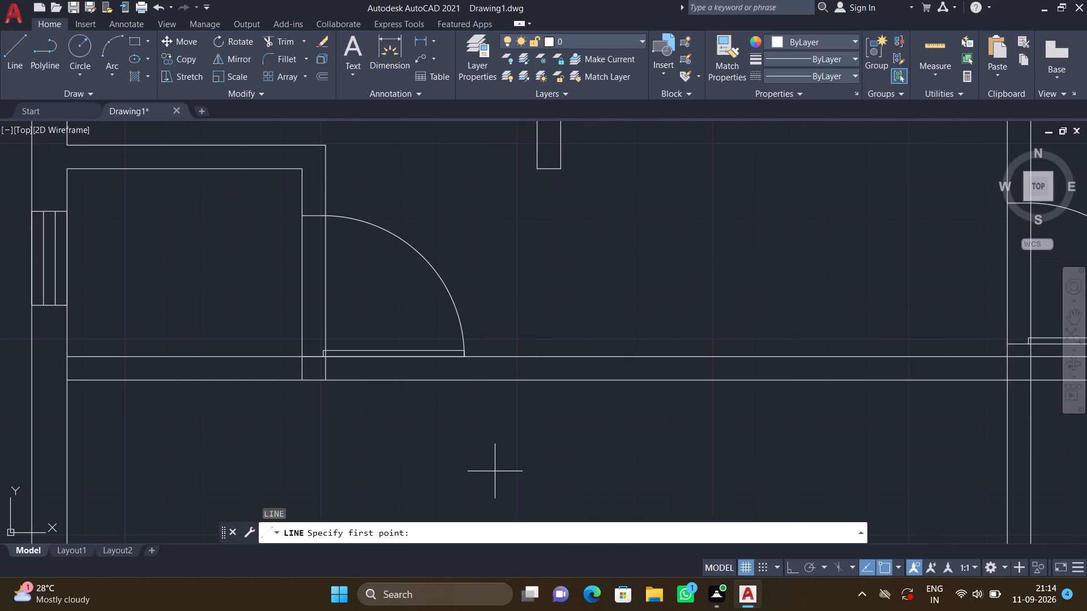
key(F8)
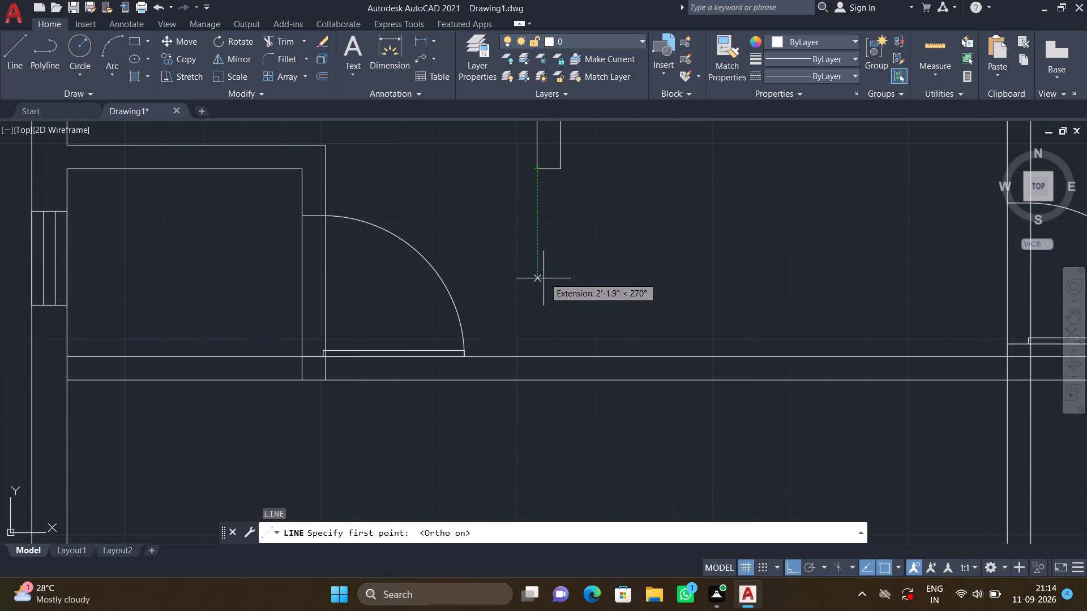
click(536, 356)
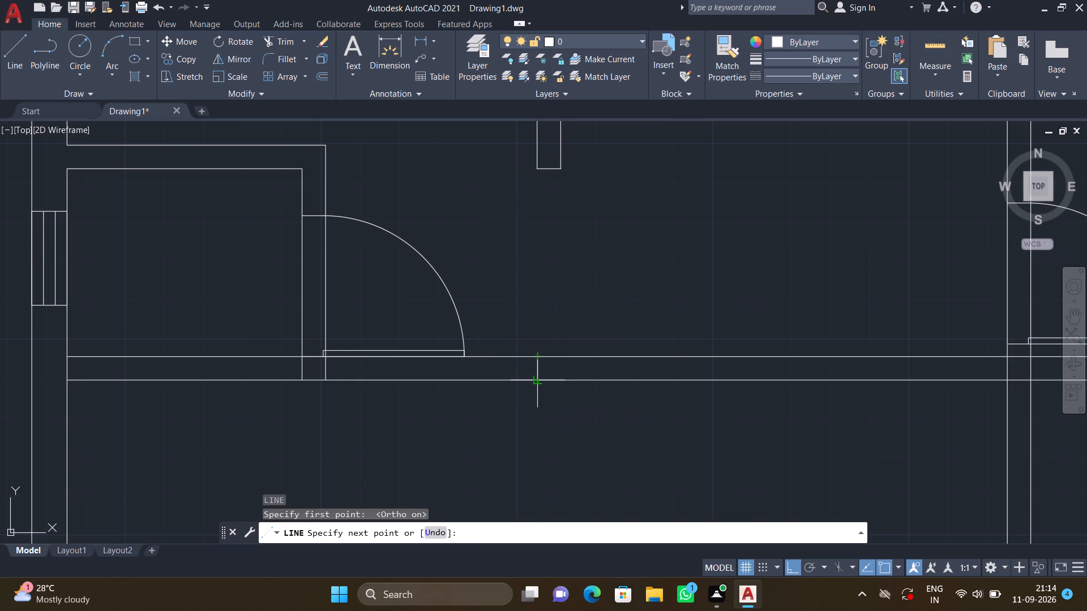
click(535, 382)
key(Return)
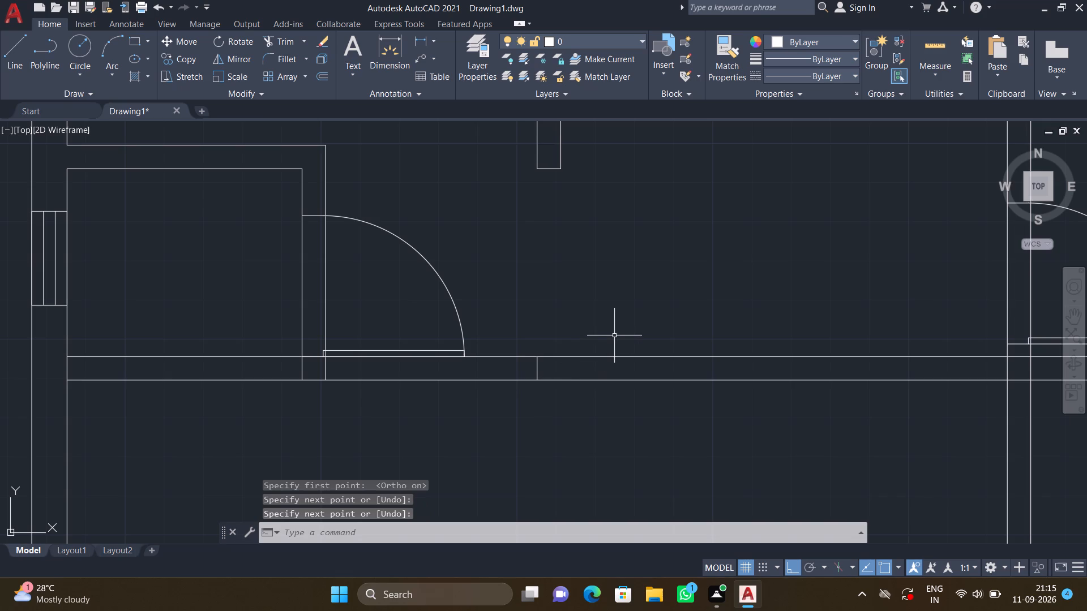
Trim both lines of the horizontal partition between the new closing line and the central vertical partition.
scroll(617, 336, down, 1)
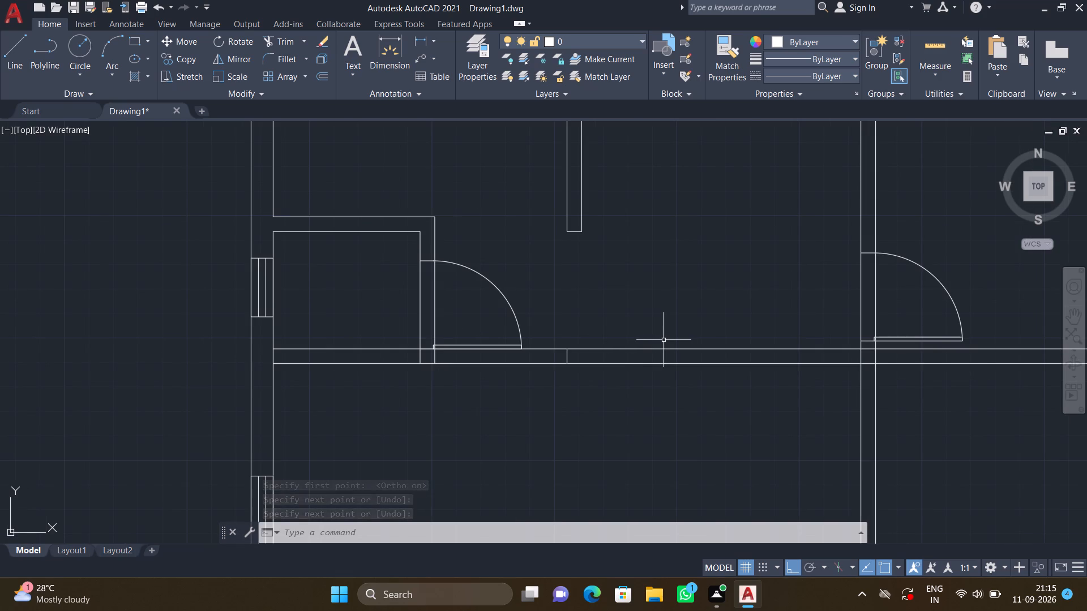
text(TR)
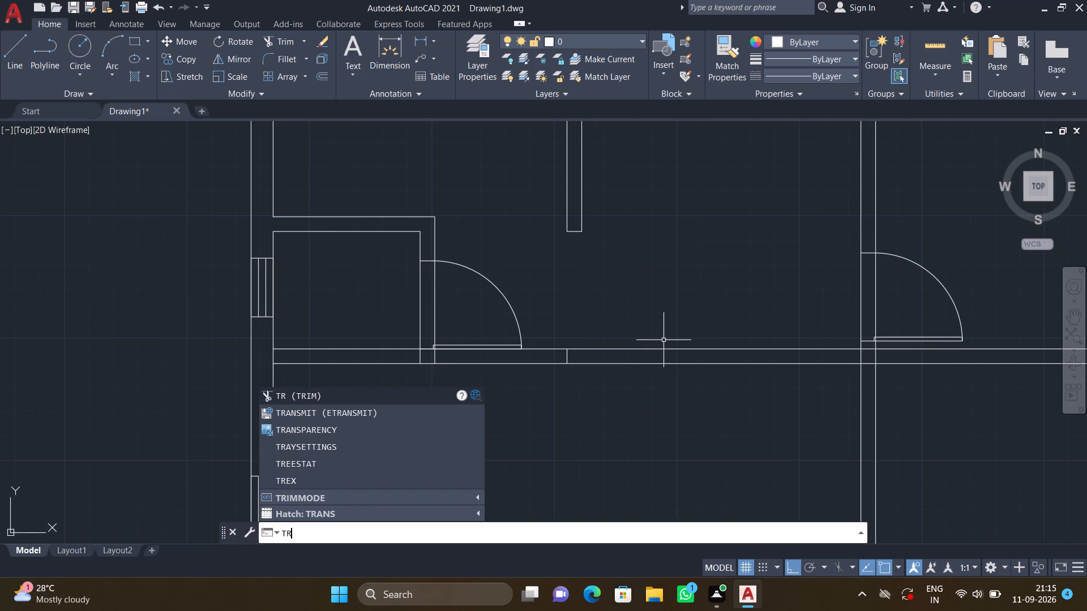
key(Return)
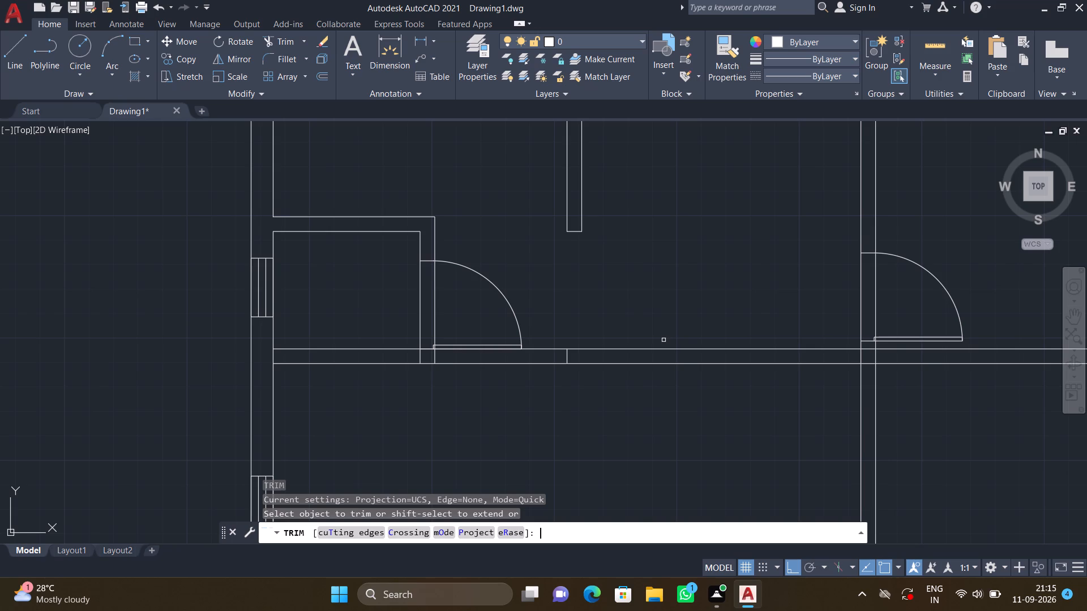
click(660, 337)
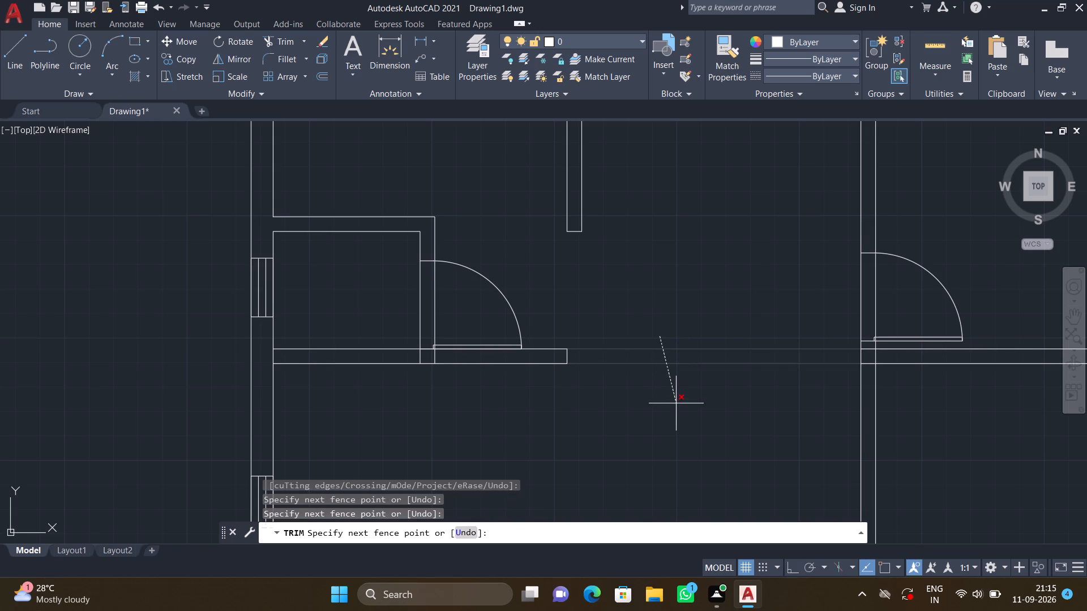
click(676, 403)
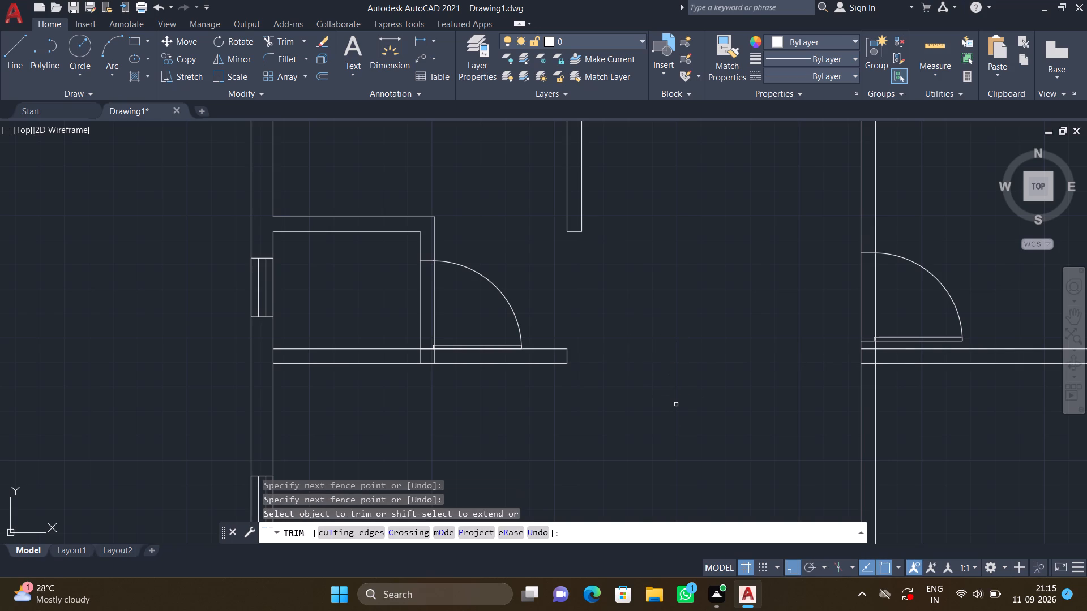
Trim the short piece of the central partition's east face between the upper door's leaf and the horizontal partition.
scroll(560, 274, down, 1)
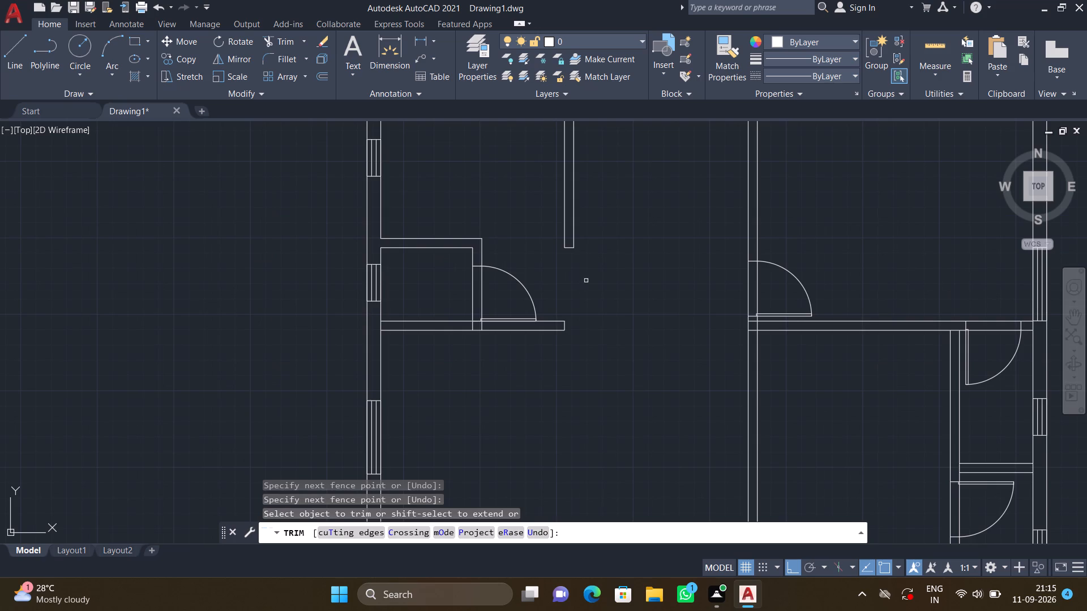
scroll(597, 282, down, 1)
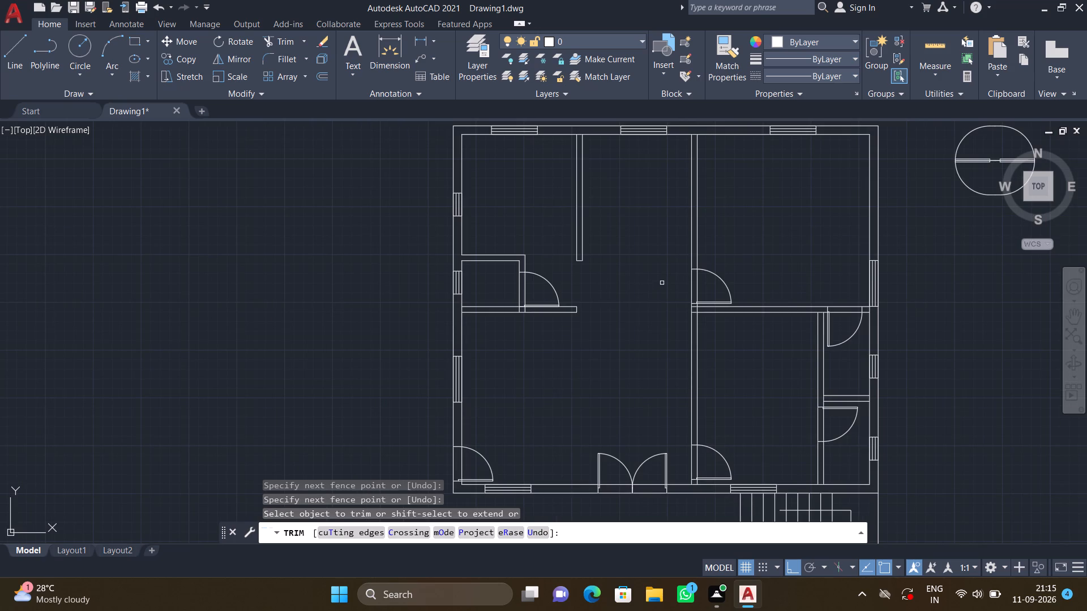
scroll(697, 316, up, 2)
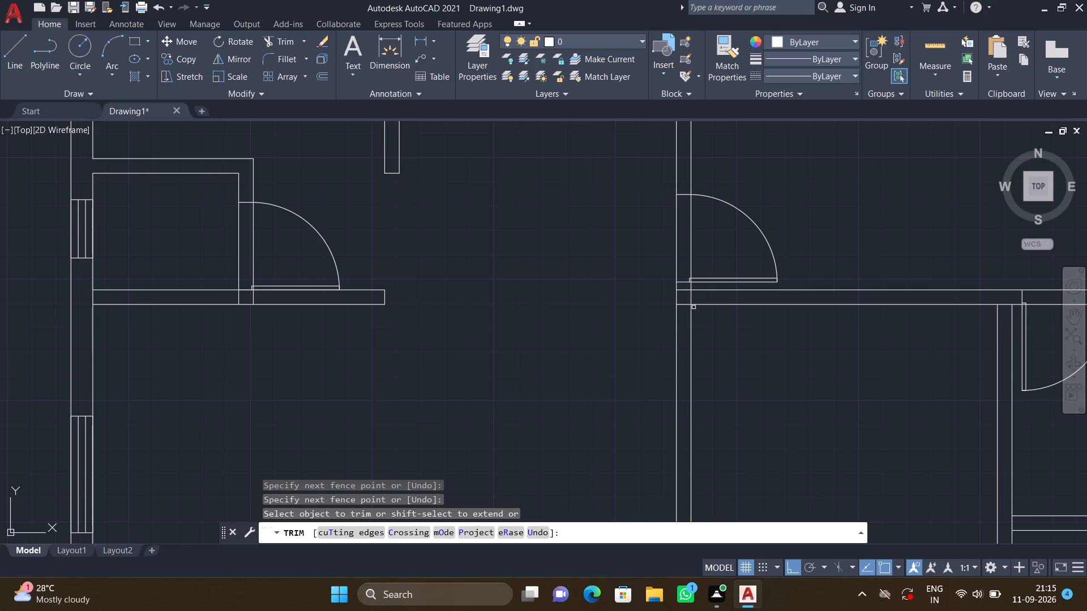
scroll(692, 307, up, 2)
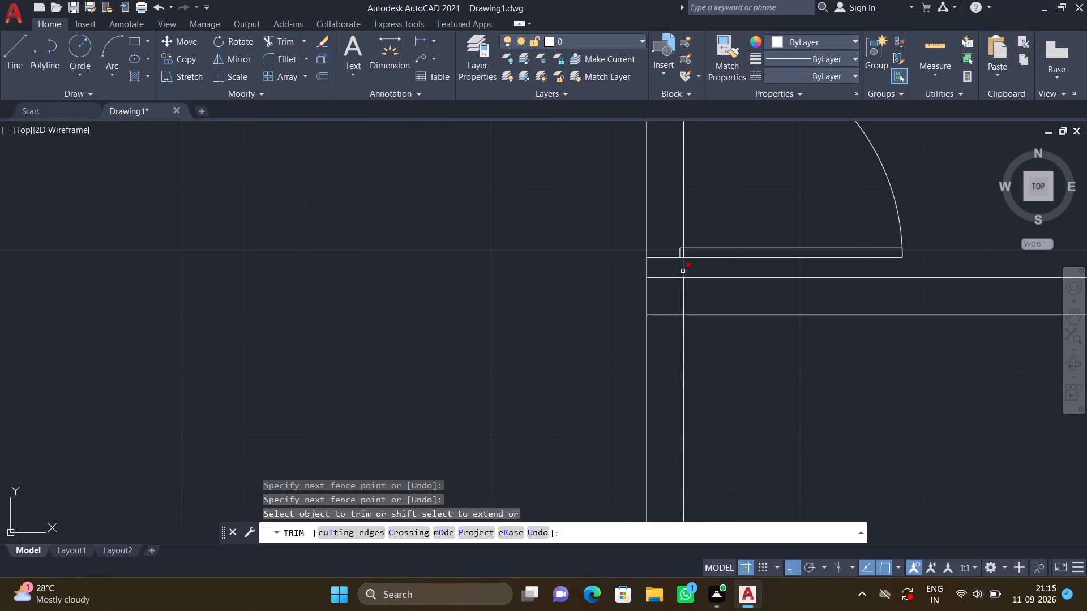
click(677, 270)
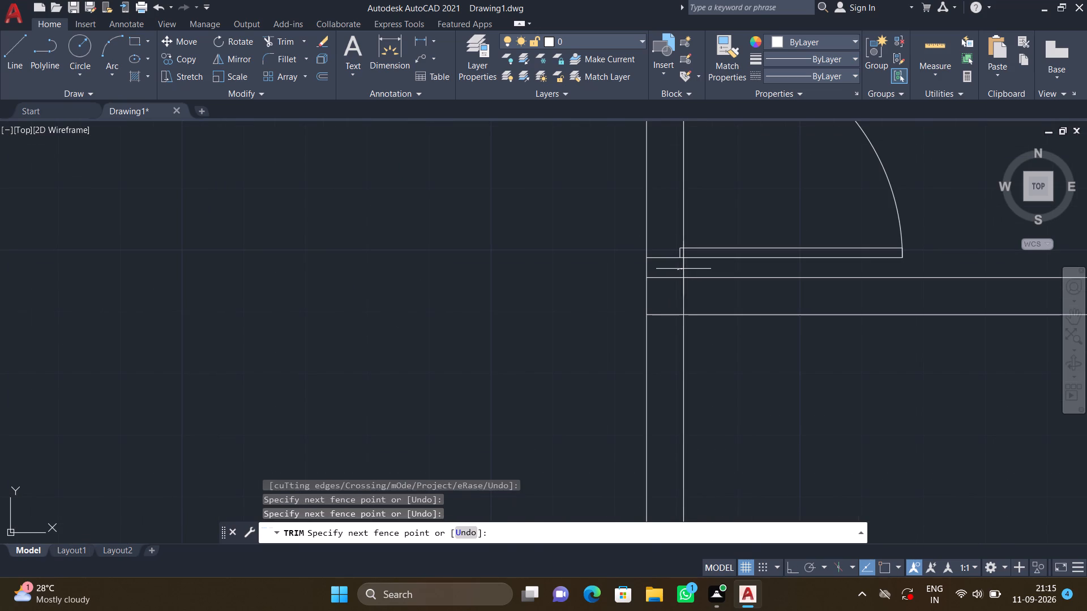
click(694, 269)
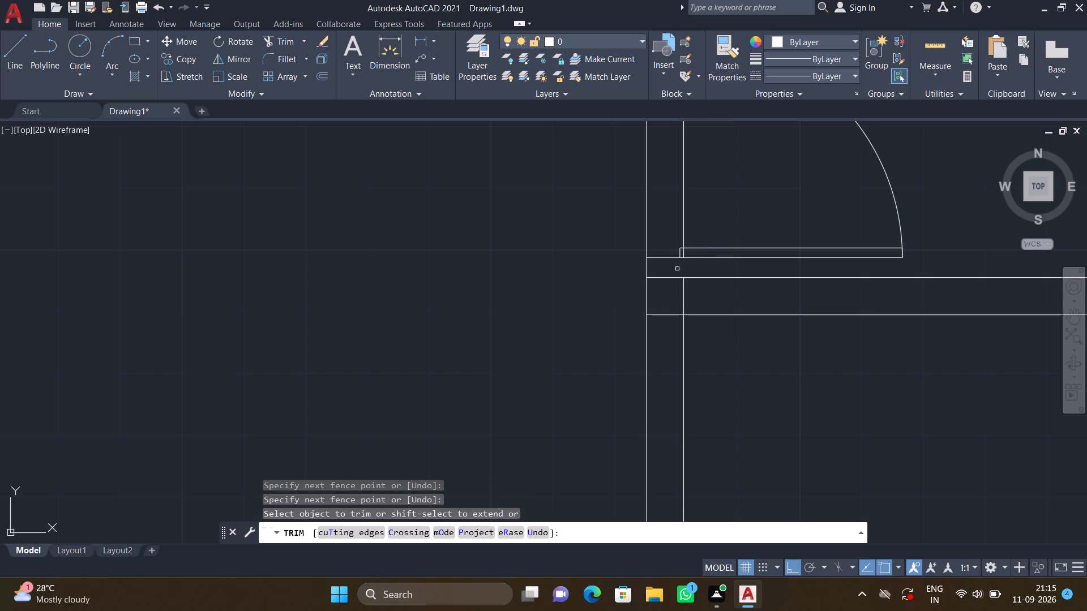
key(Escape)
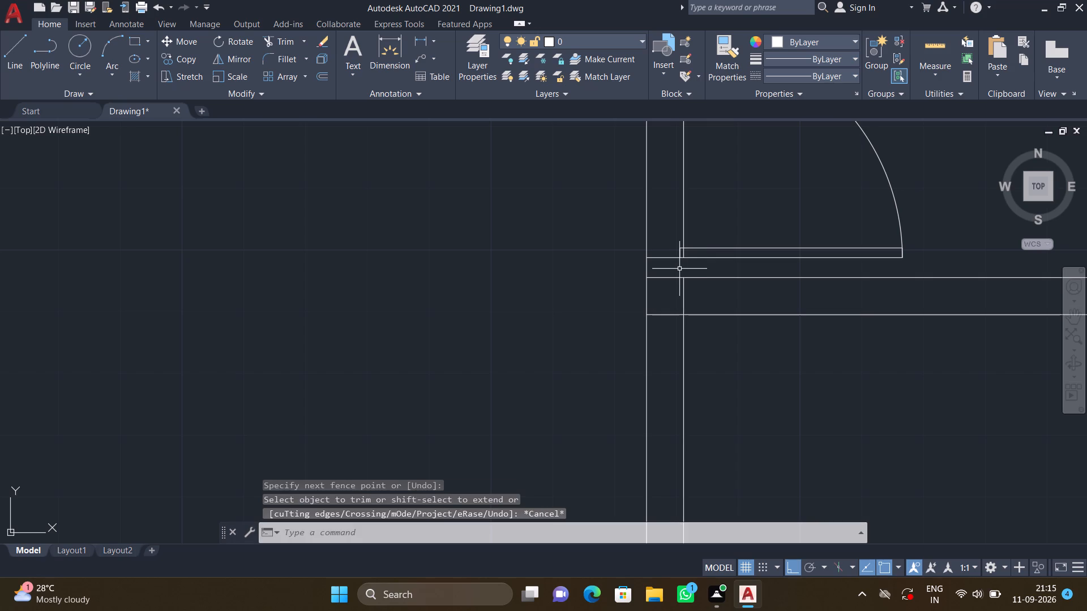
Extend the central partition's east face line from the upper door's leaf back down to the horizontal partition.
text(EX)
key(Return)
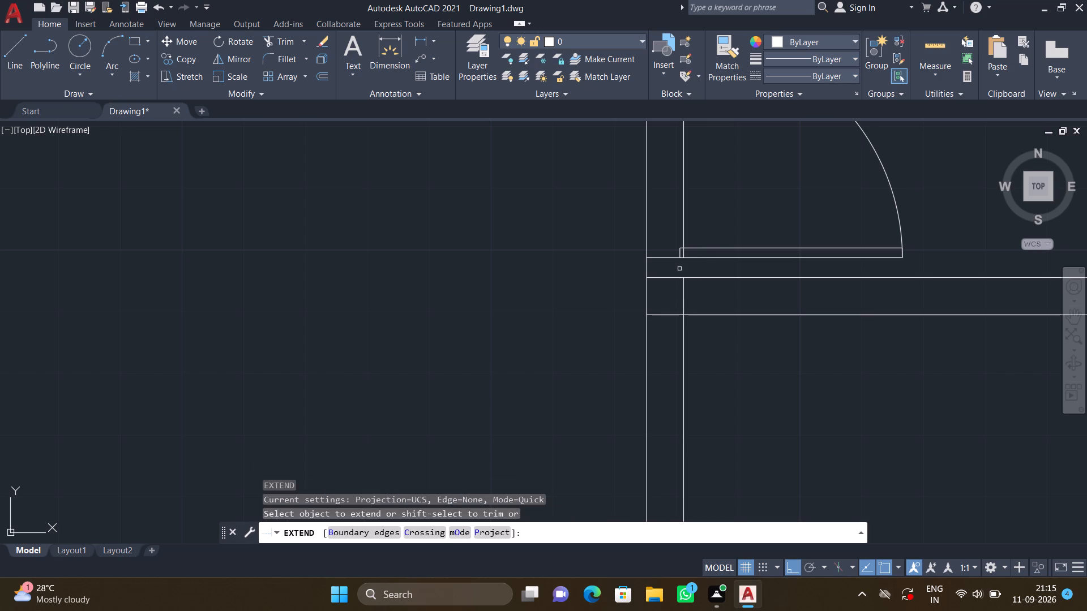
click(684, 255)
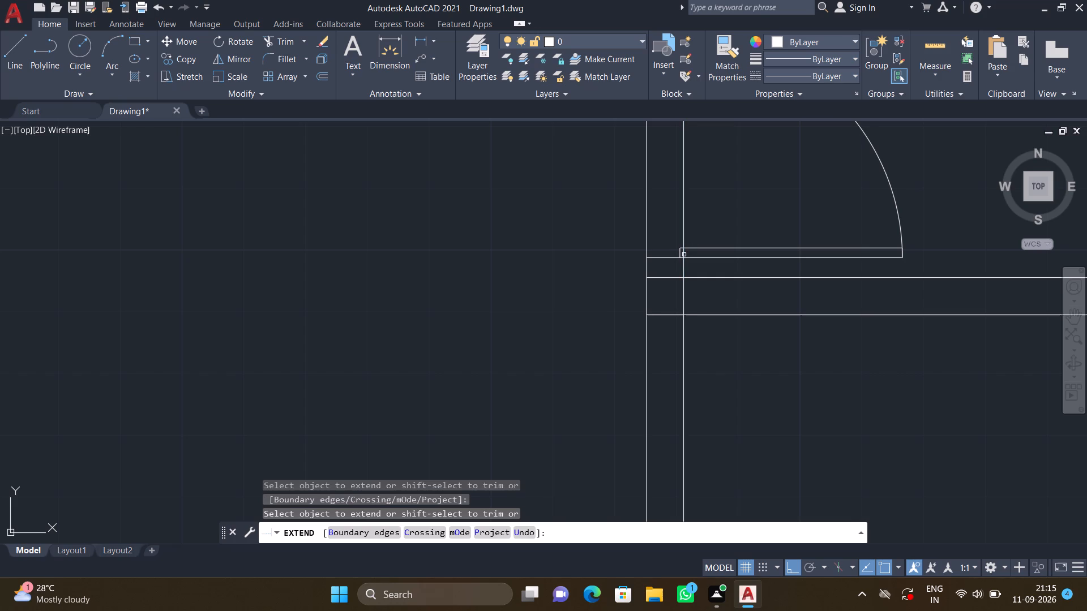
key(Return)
Trim both face lines of the central partition across the opening of its upper door.
scroll(654, 299, down, 3)
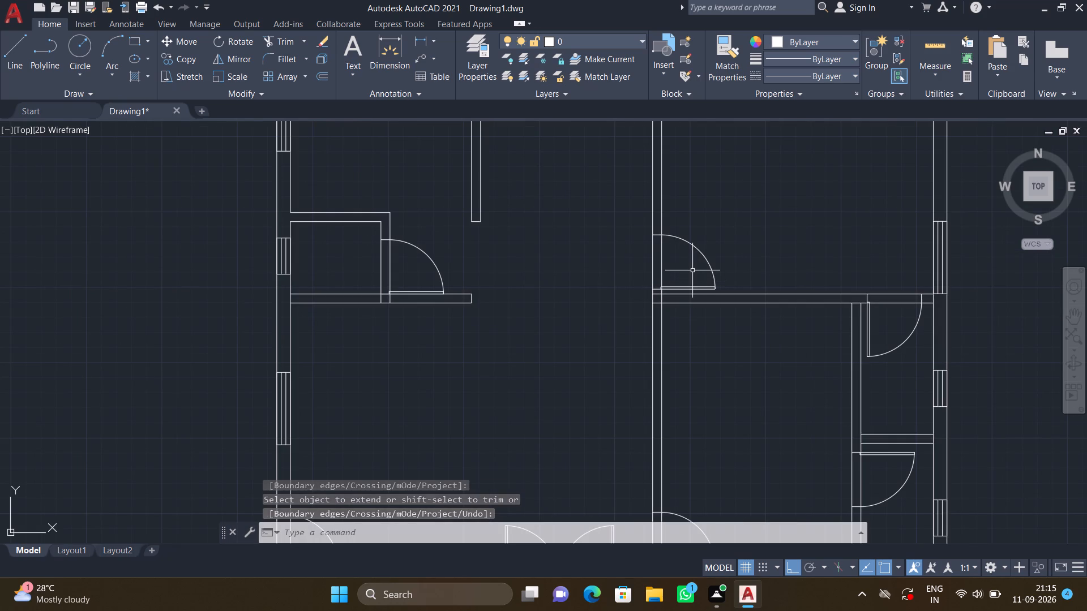
scroll(690, 269, up, 1)
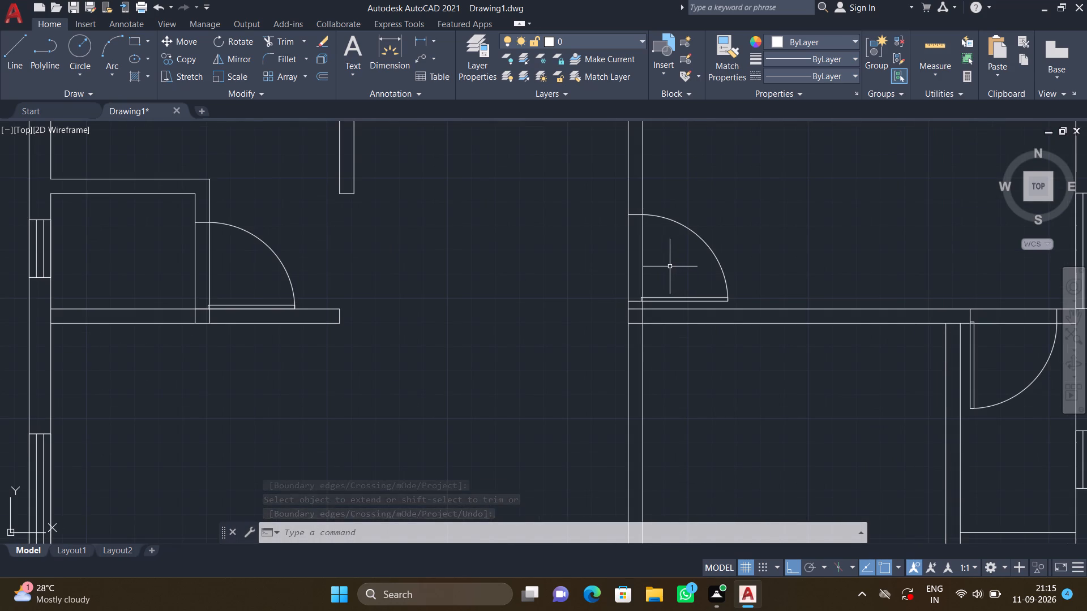
scroll(658, 265, up, 1)
text(TR)
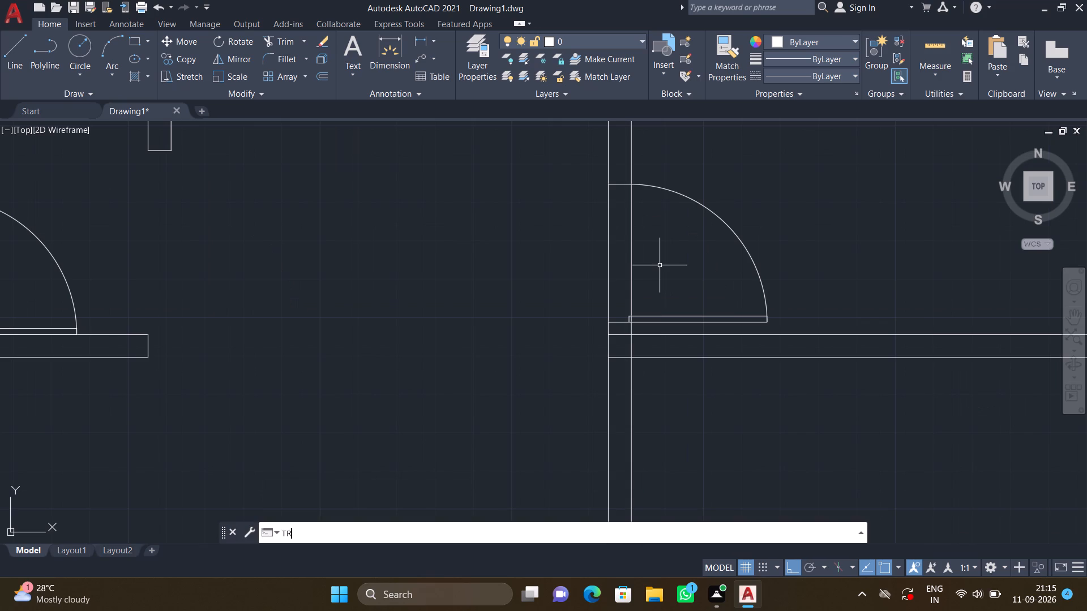
key(Return)
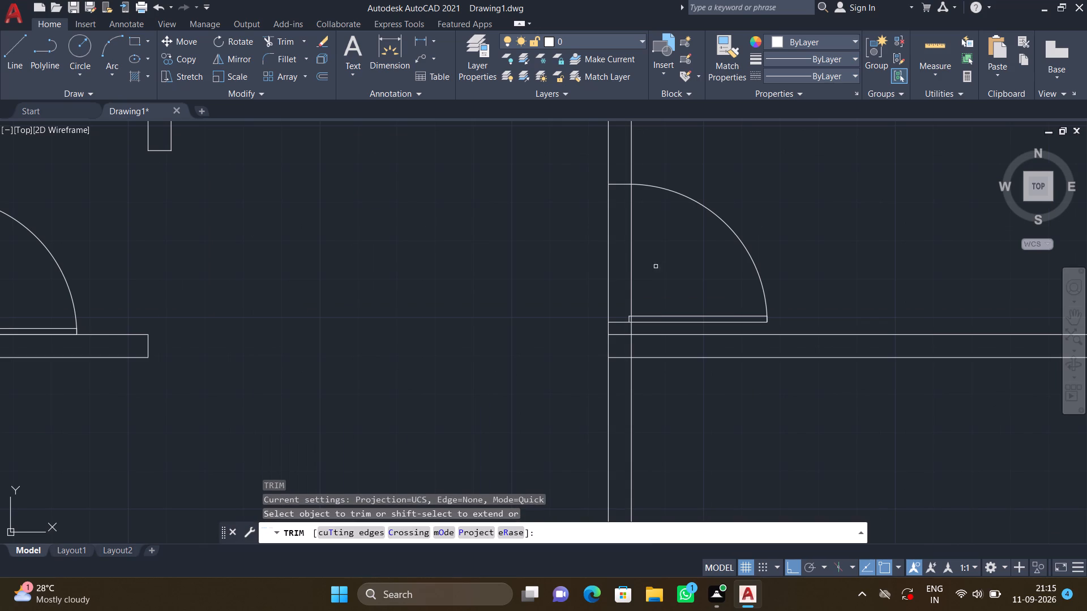
click(592, 267)
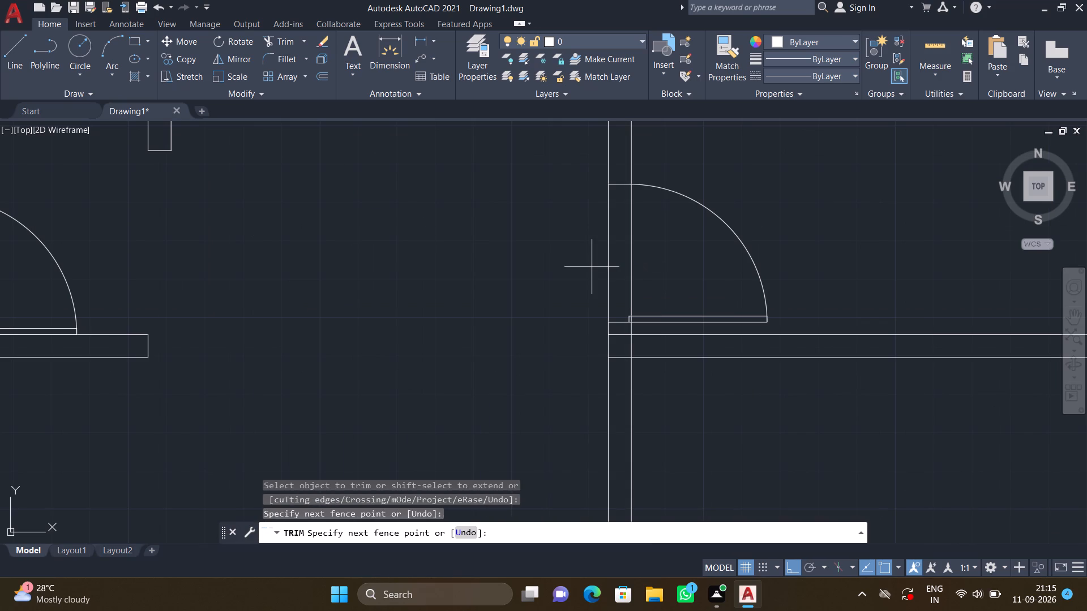
click(652, 248)
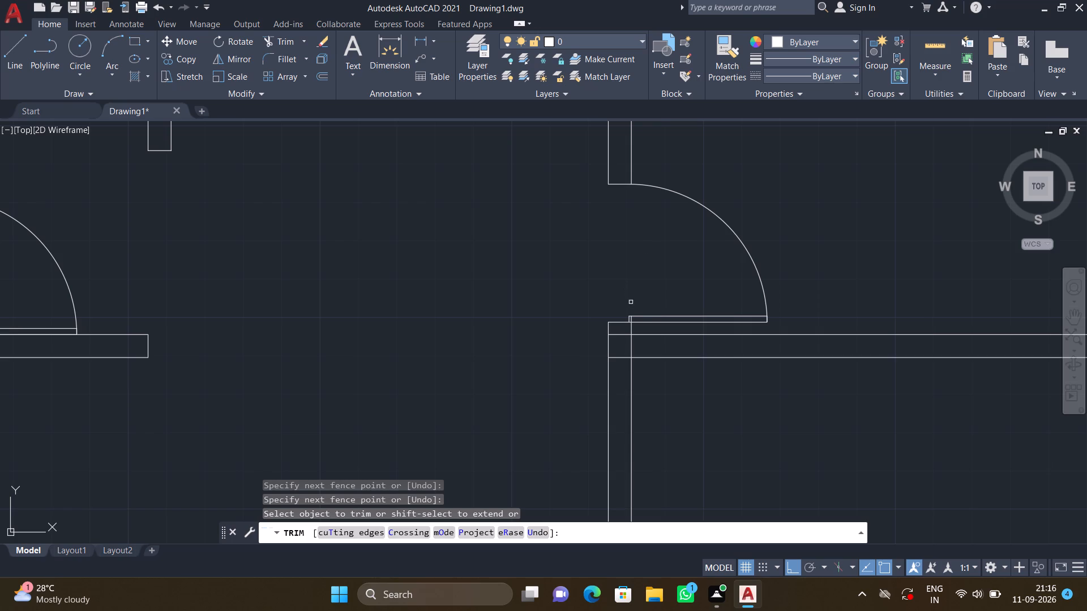
Trim the crossing wall lines inside the junction of the central partition and the eastern horizontal partition.
scroll(636, 348, up, 2)
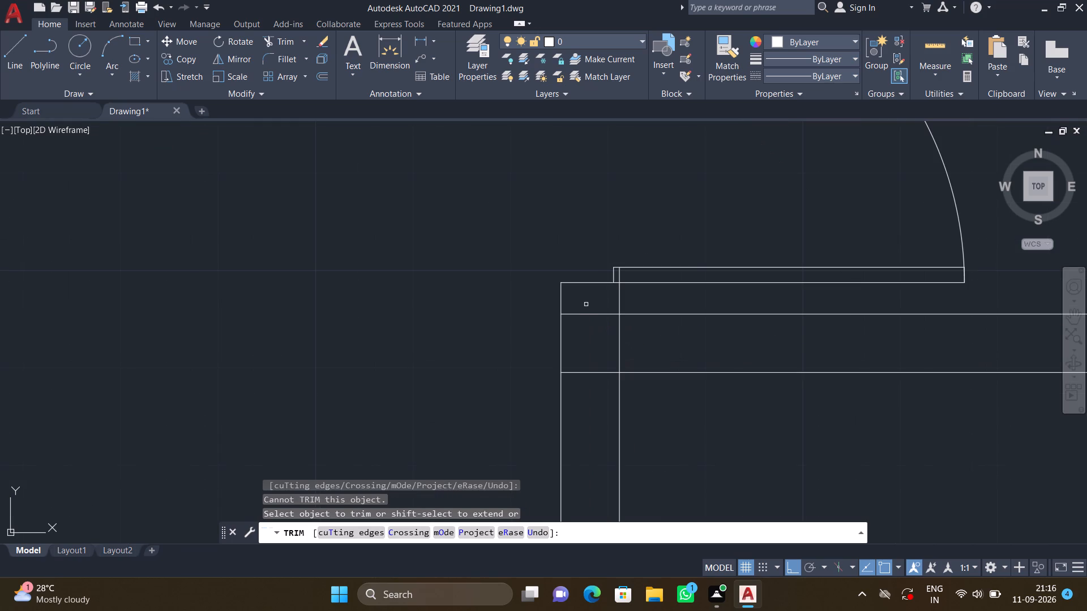
click(586, 303)
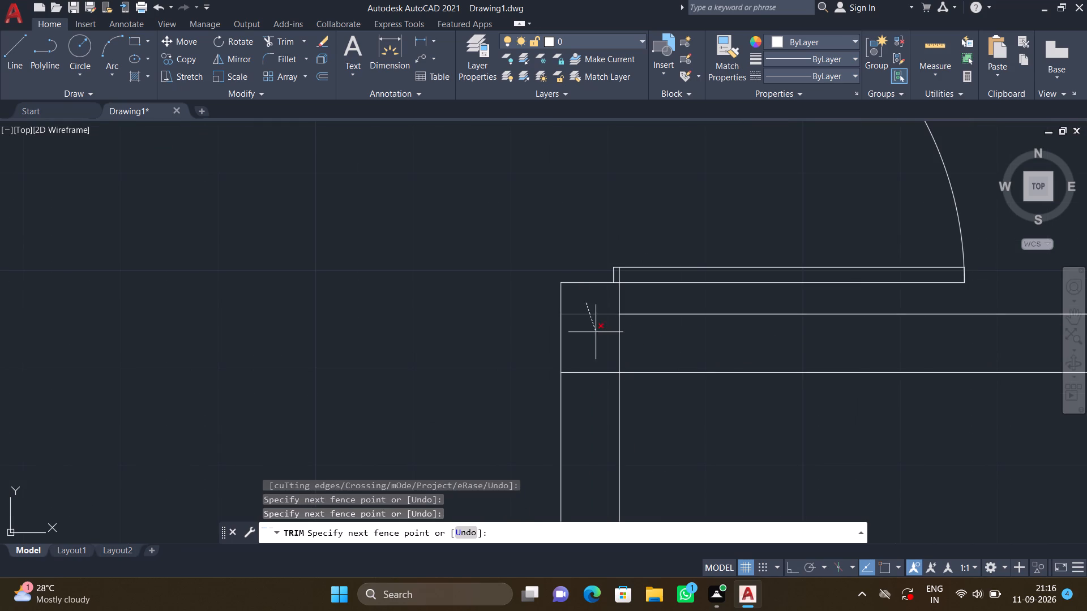
click(598, 347)
click(600, 347)
click(643, 341)
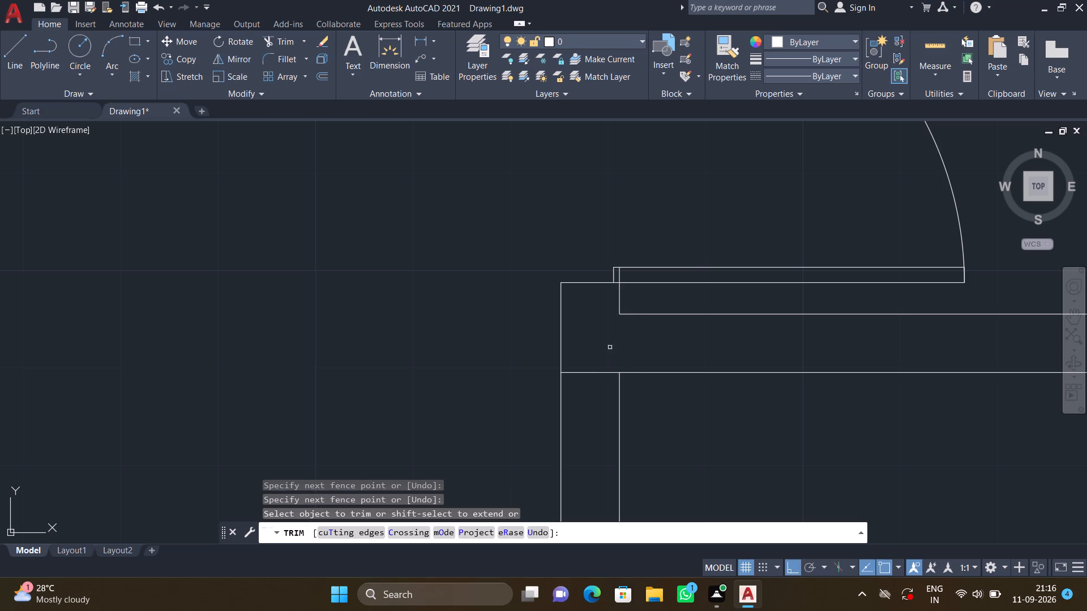
click(596, 345)
click(597, 385)
Trim both east wall lines of the small western room across its door opening.
scroll(590, 385, down, 2)
scroll(487, 320, down, 1)
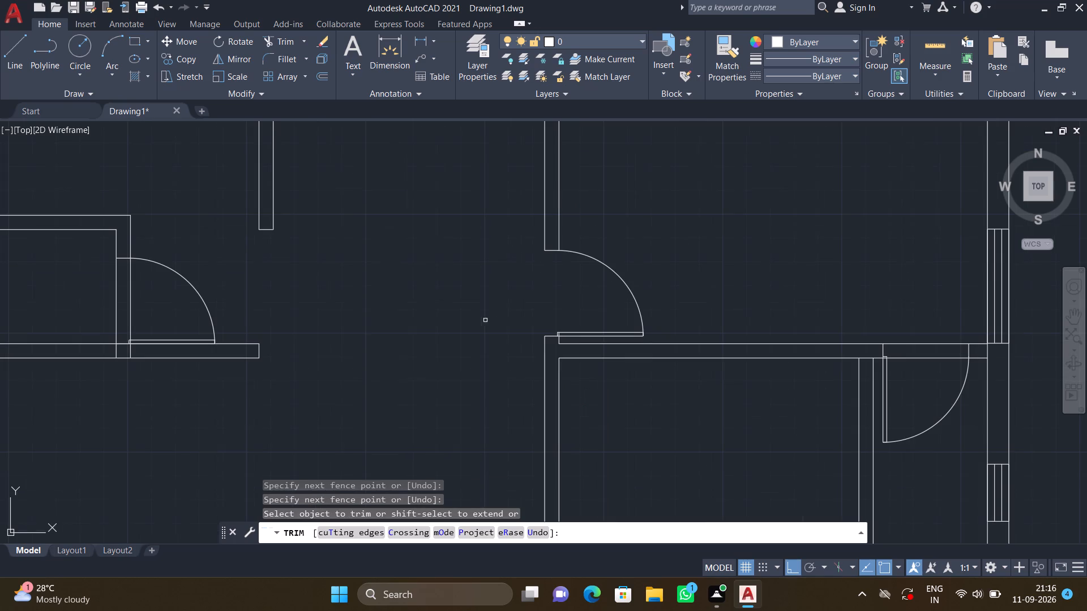
click(70, 278)
click(142, 300)
Trim the two leftover vertical lines inside the horizontal partition below the small western room's door.
scroll(112, 351, up, 2)
click(110, 351)
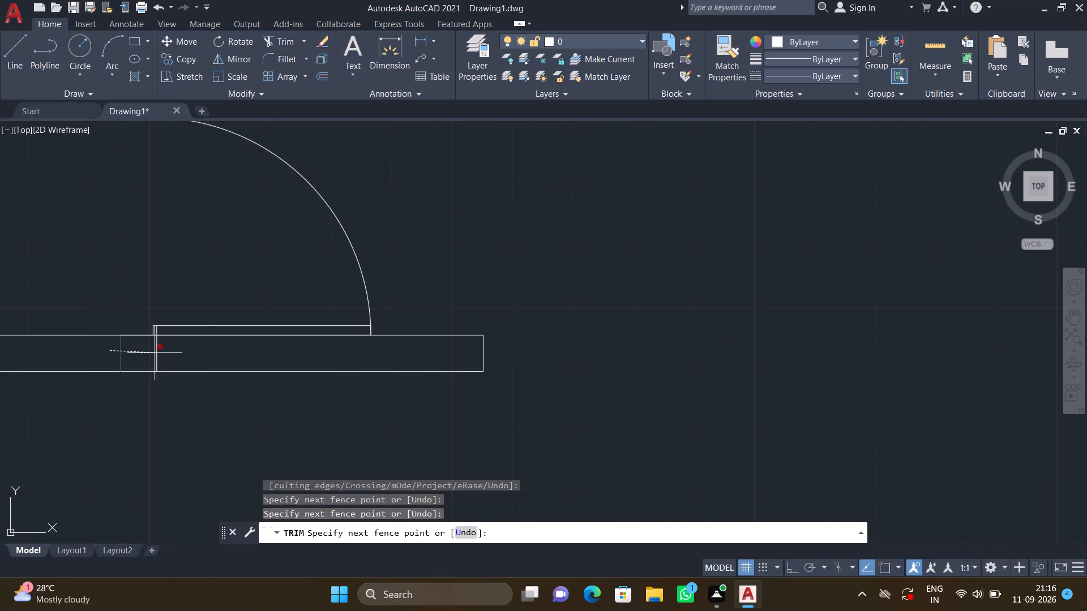
click(168, 354)
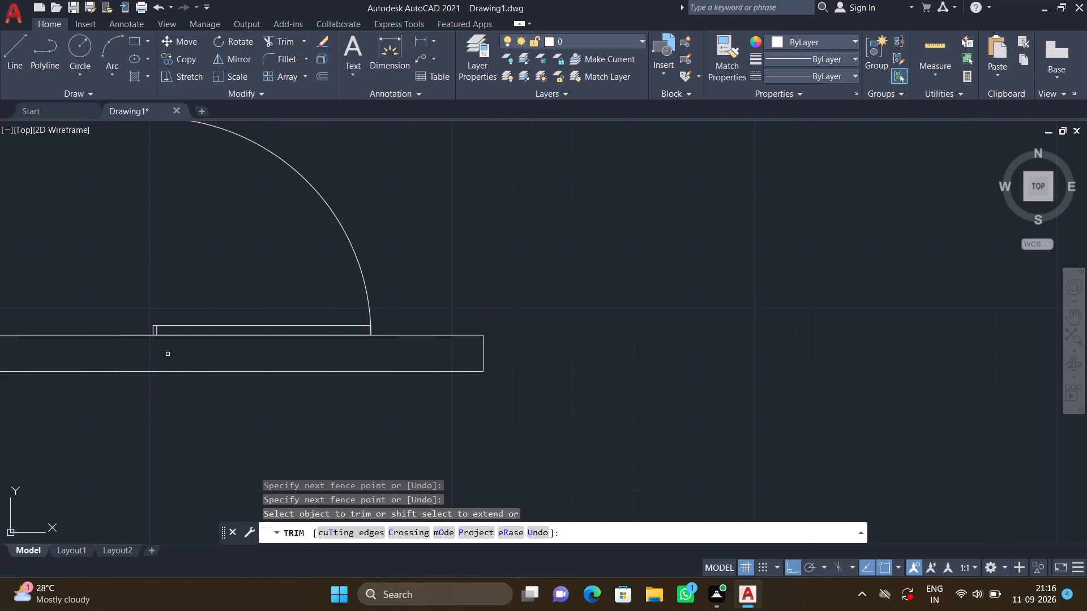
key(Return)
scroll(179, 348, down, 3)
scroll(241, 282, down, 1)
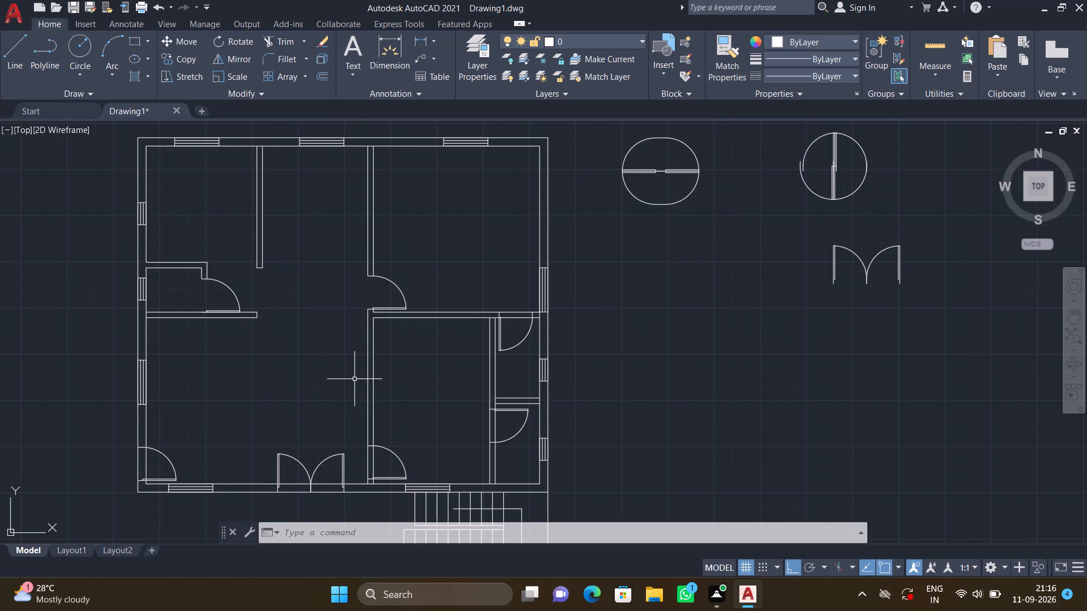
Trim both face lines of the west outer wall across the opening of the southwest corner door.
middle_drag(108, 458, 273, 428)
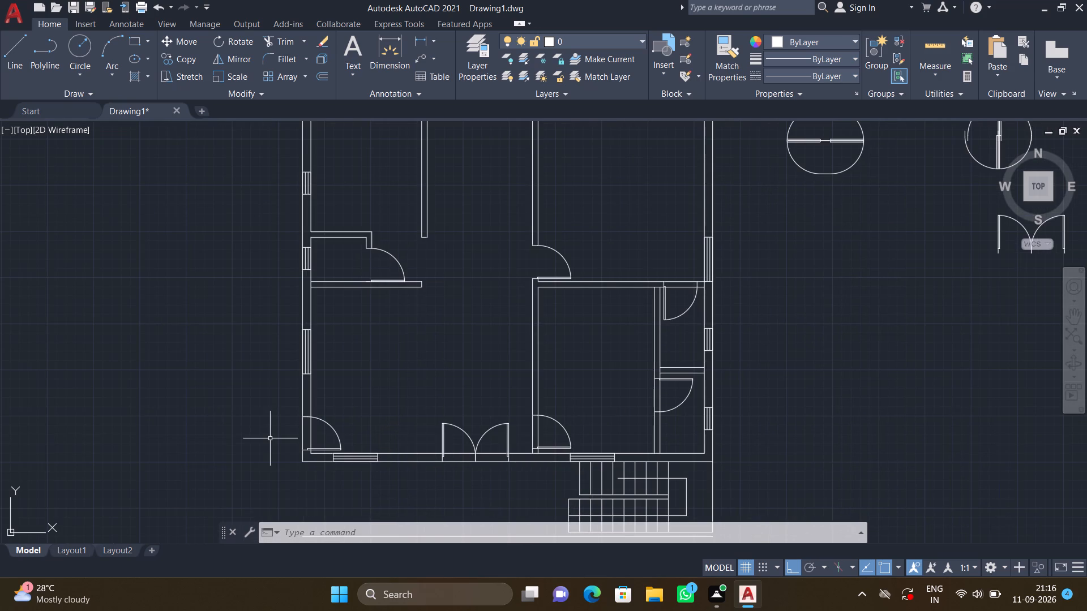
scroll(277, 433, up, 2)
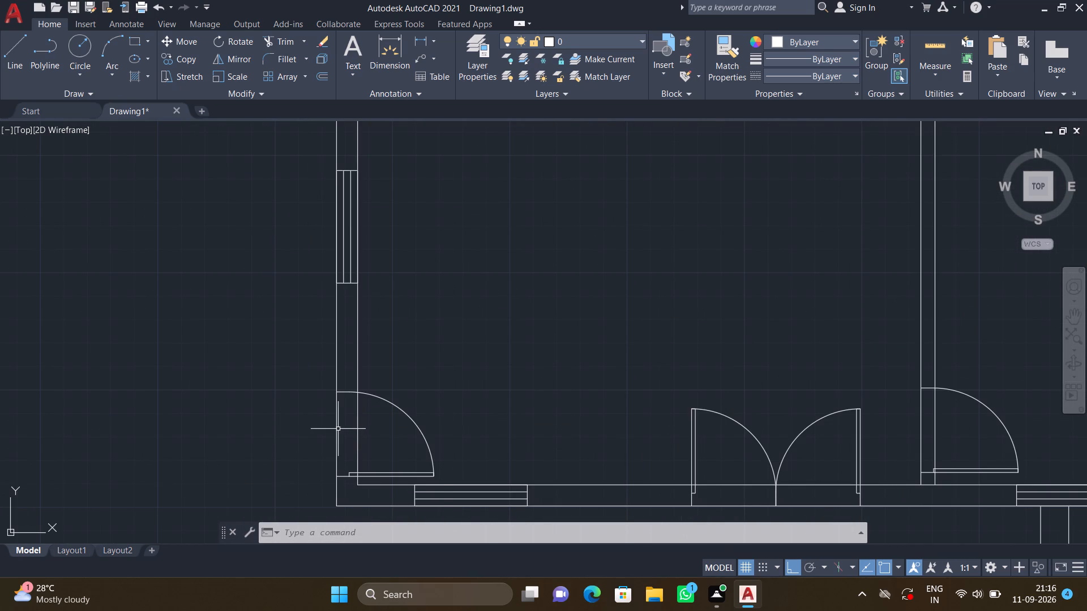
text(TR)
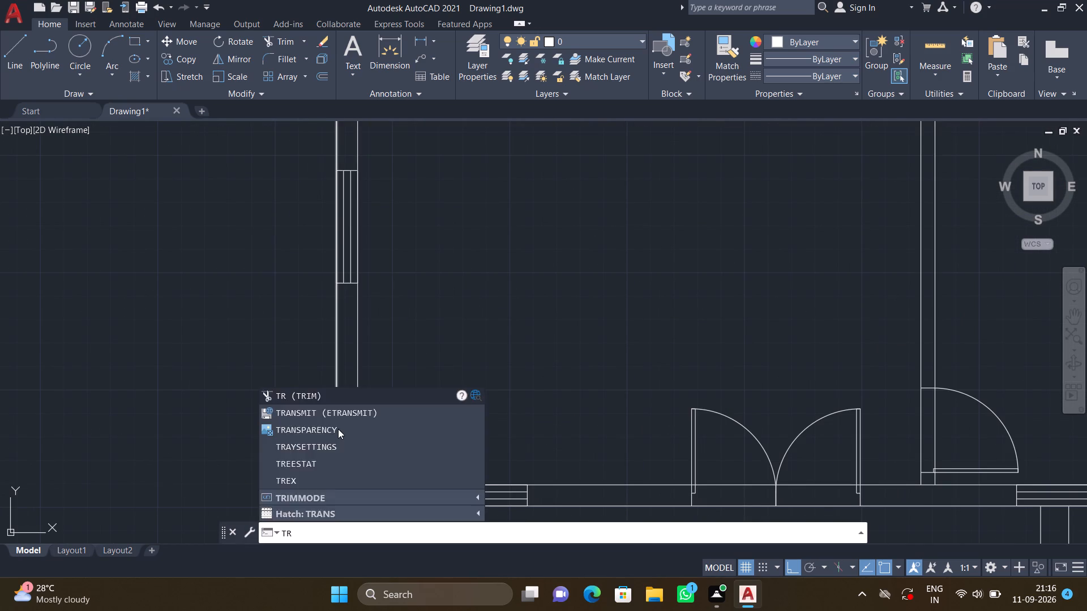
key(Return)
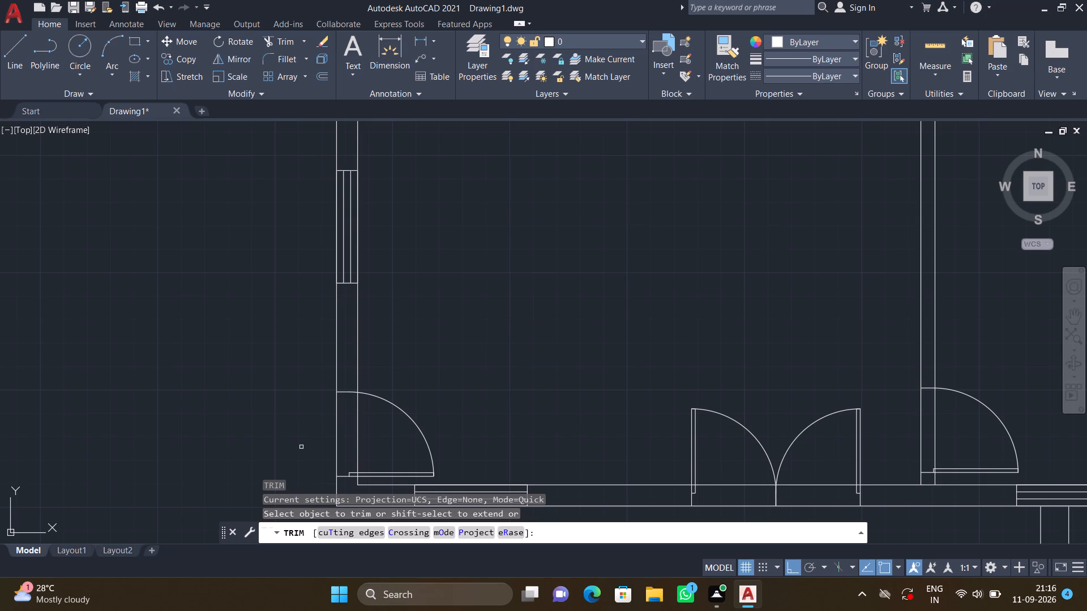
click(322, 444)
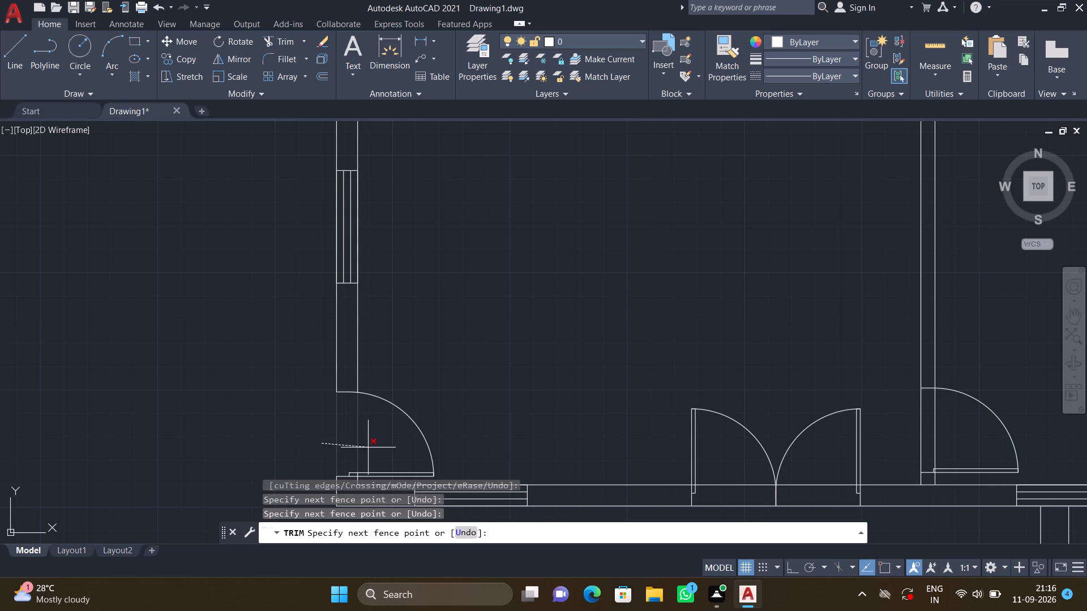
click(372, 447)
scroll(372, 448, down, 1)
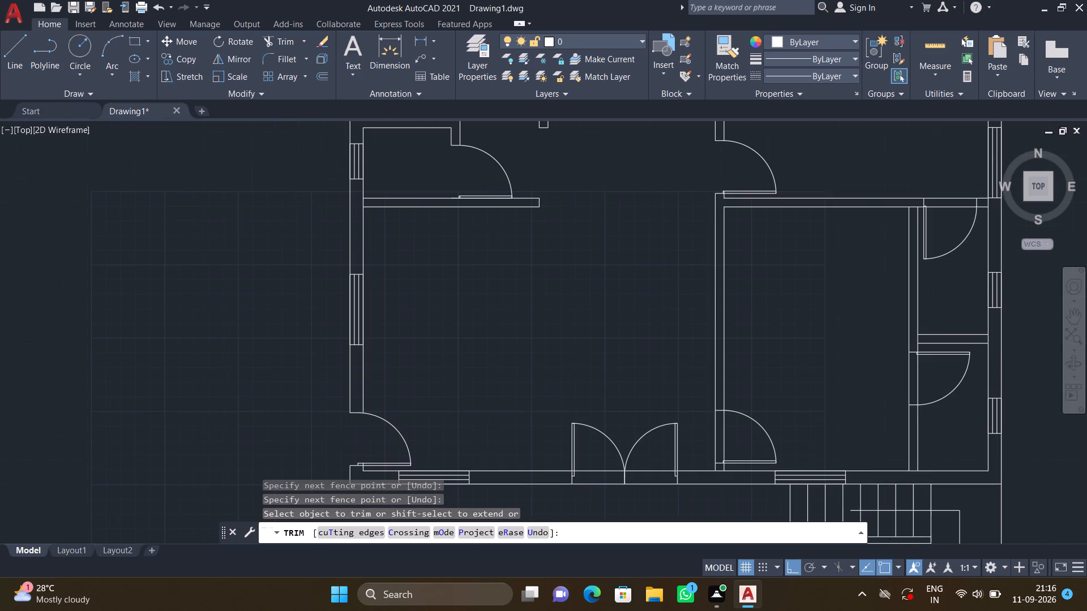
Trim the inner face line of the south outer wall across both halves of the double door opening.
middle_drag(352, 441, 335, 335)
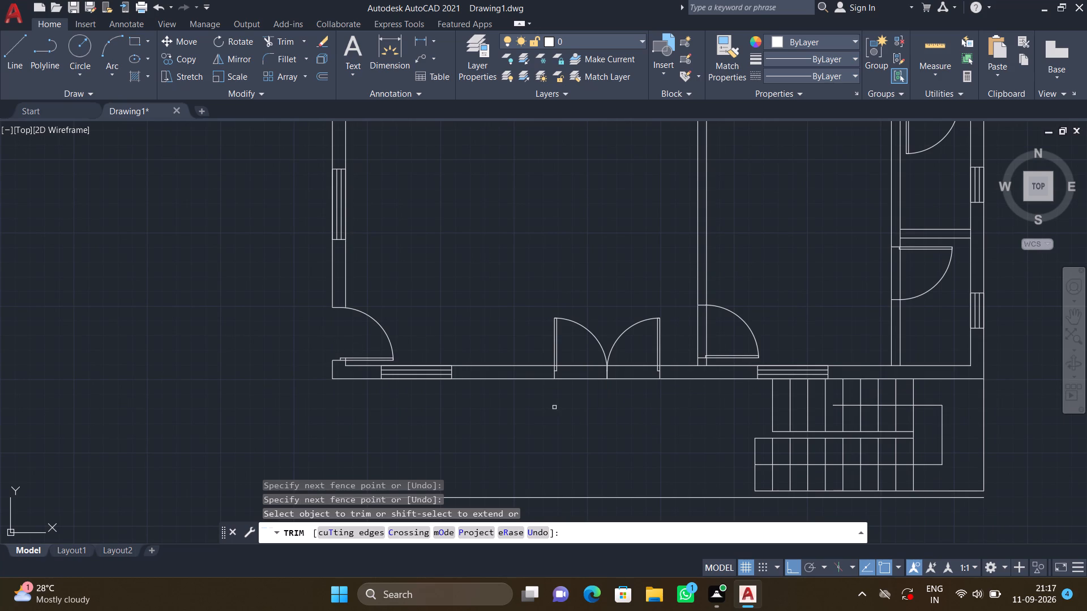
scroll(554, 407, down, 1)
middle_drag(550, 407, 516, 404)
middle_drag(493, 398, 455, 389)
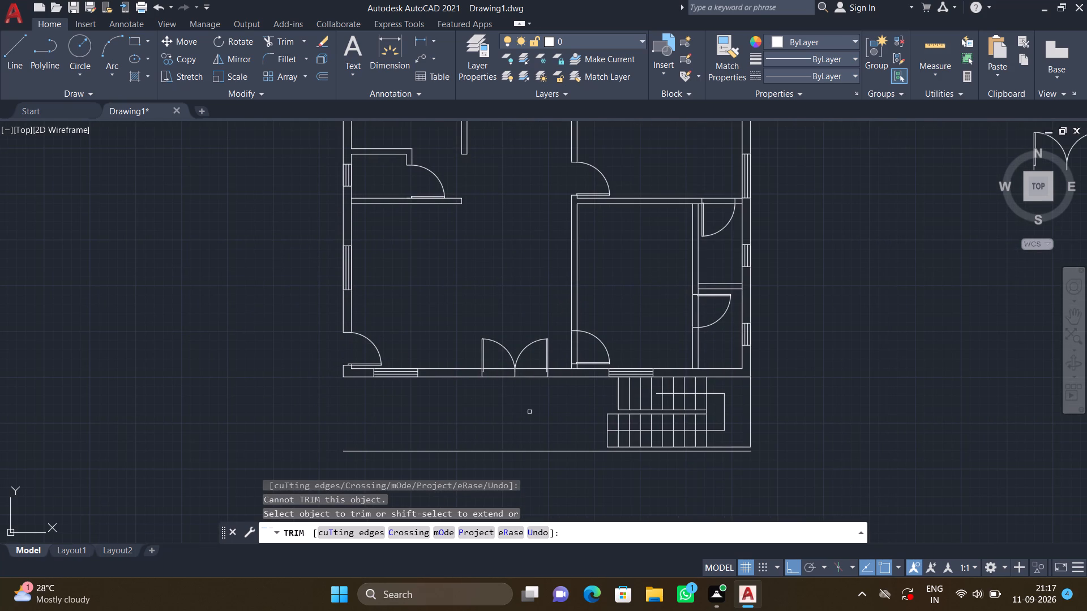
scroll(487, 383, up, 2)
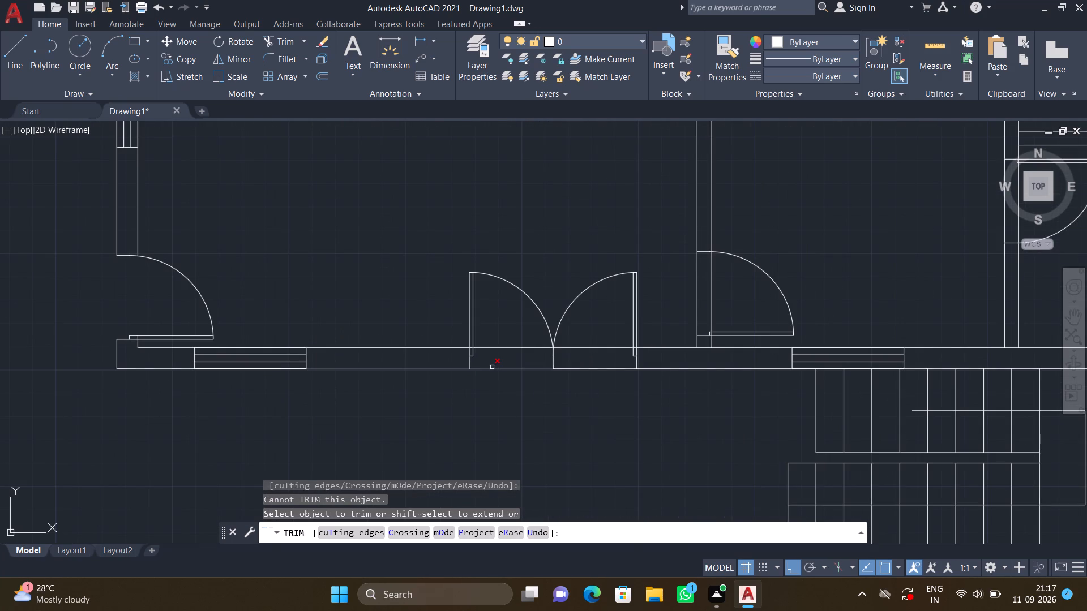
click(497, 335)
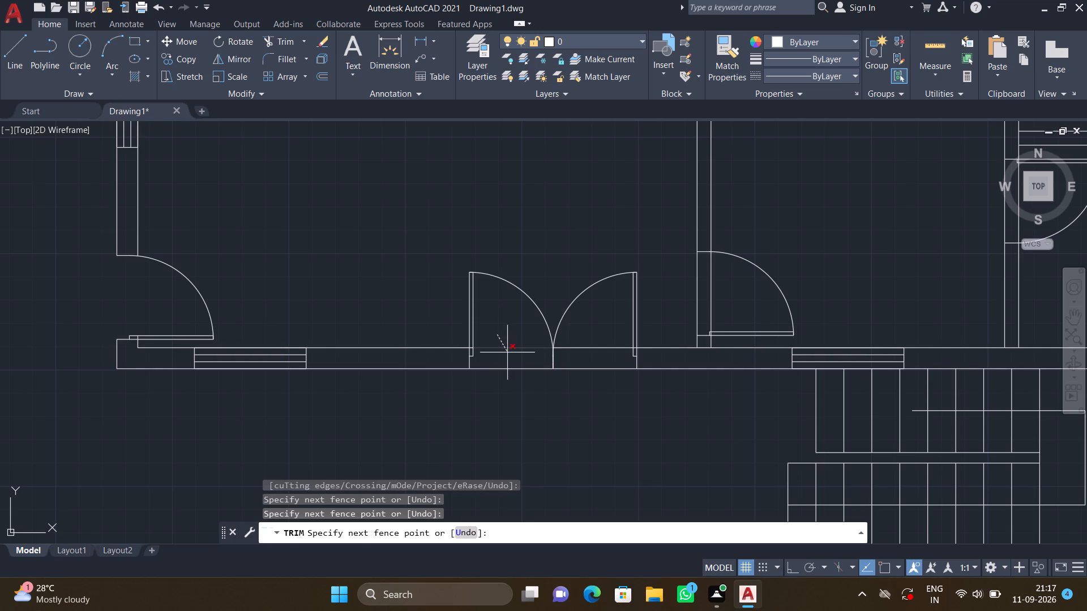
click(511, 356)
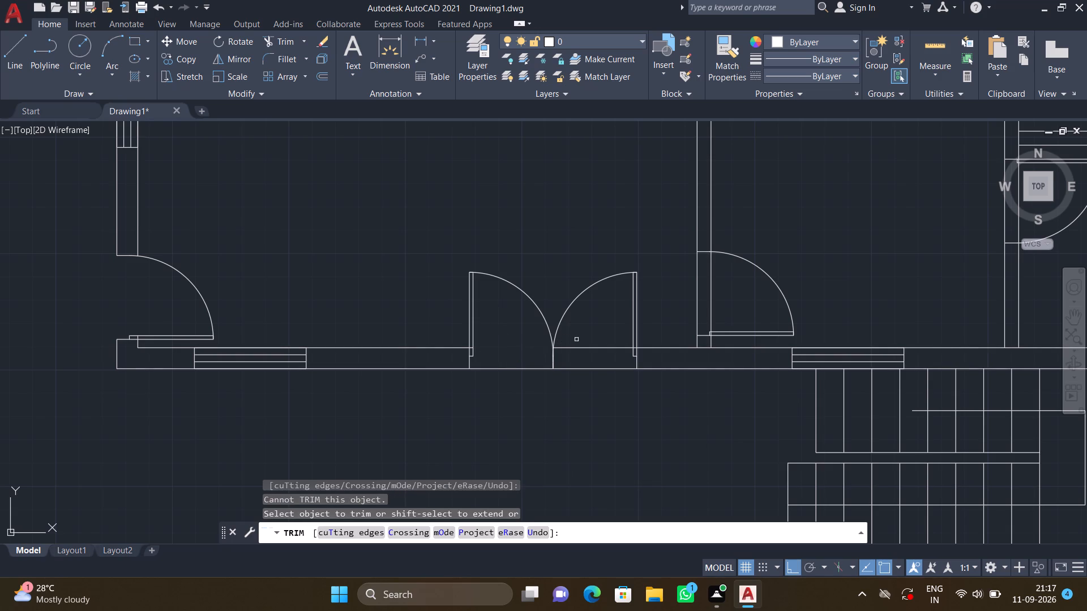
click(576, 339)
click(587, 361)
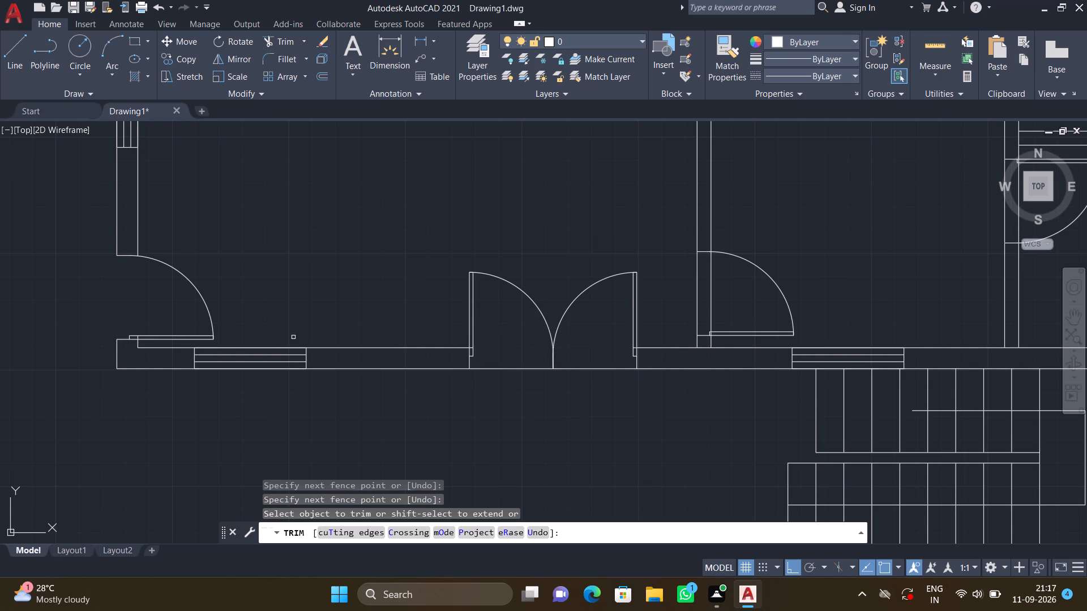
key(Return)
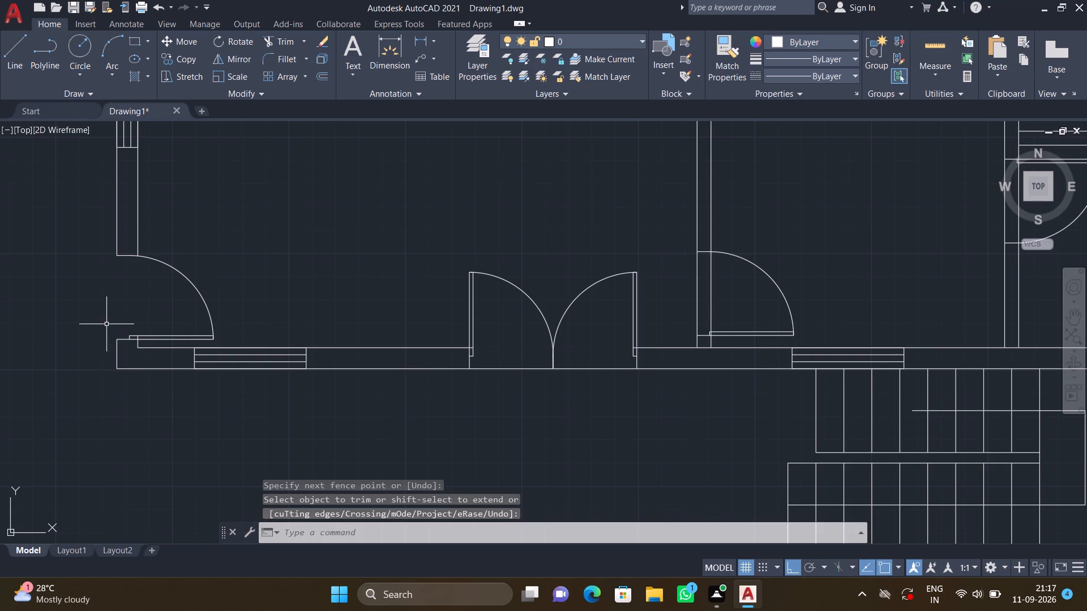
Extend the west wall's outer face line down across the southwest door opening to close the outer edge.
middle_drag(96, 325, 154, 298)
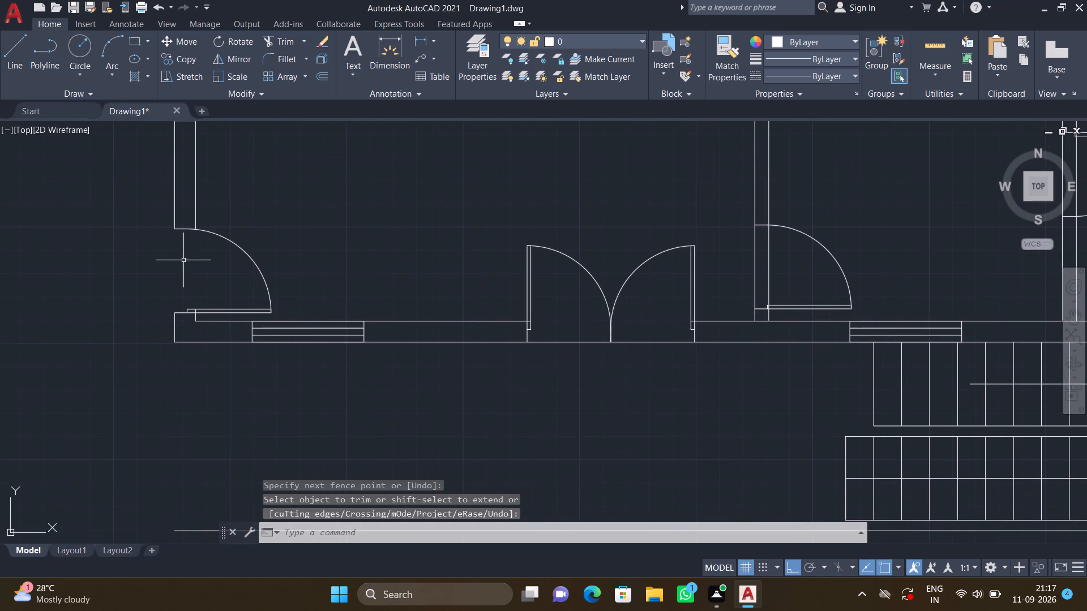
text(EX)
key(Return)
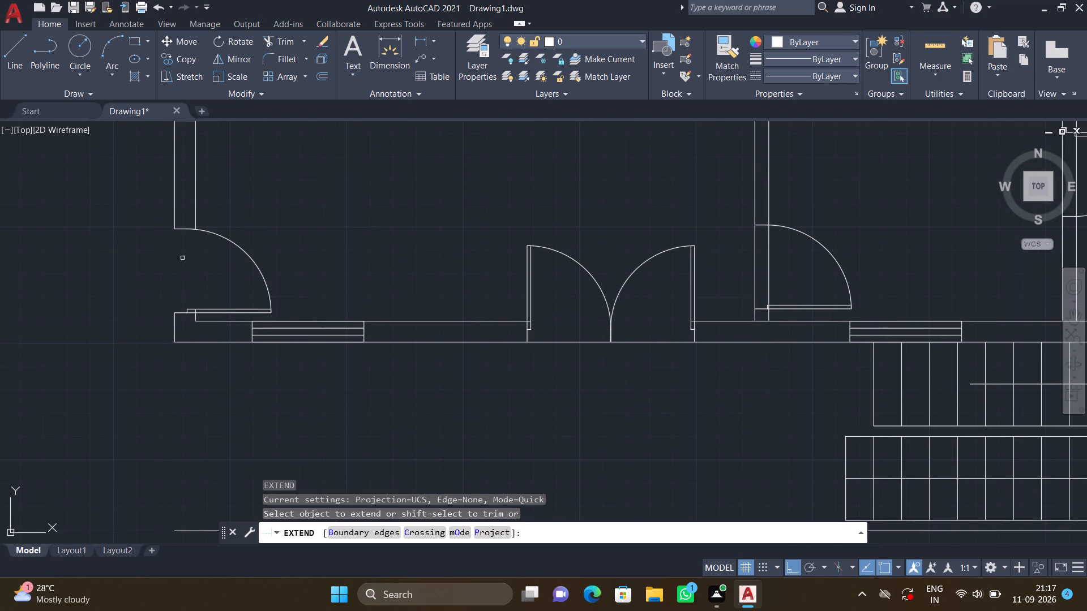
click(173, 216)
scroll(173, 216, down, 1)
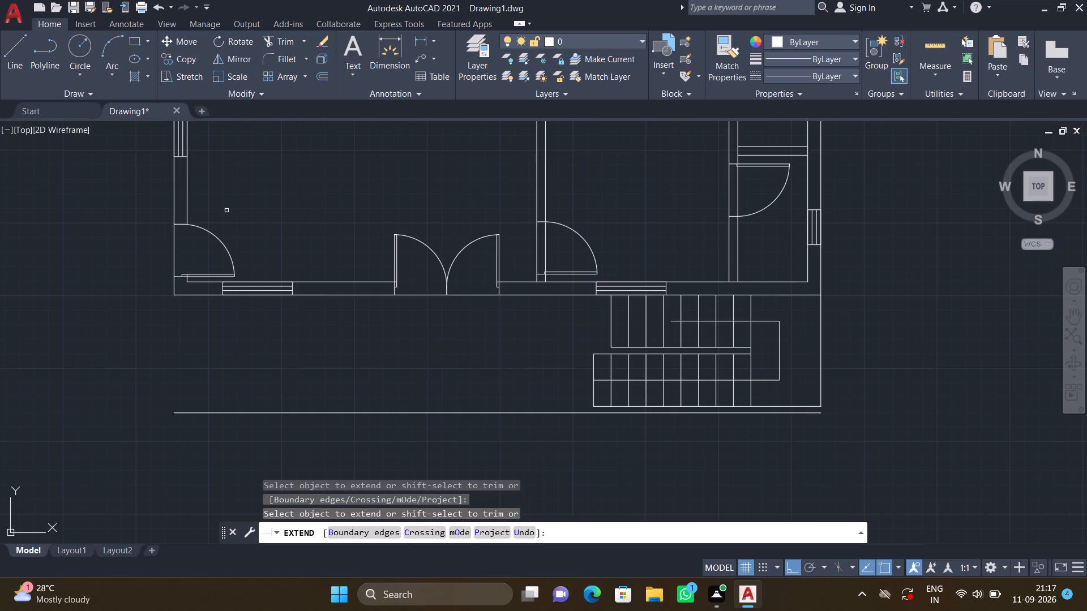
key(Return)
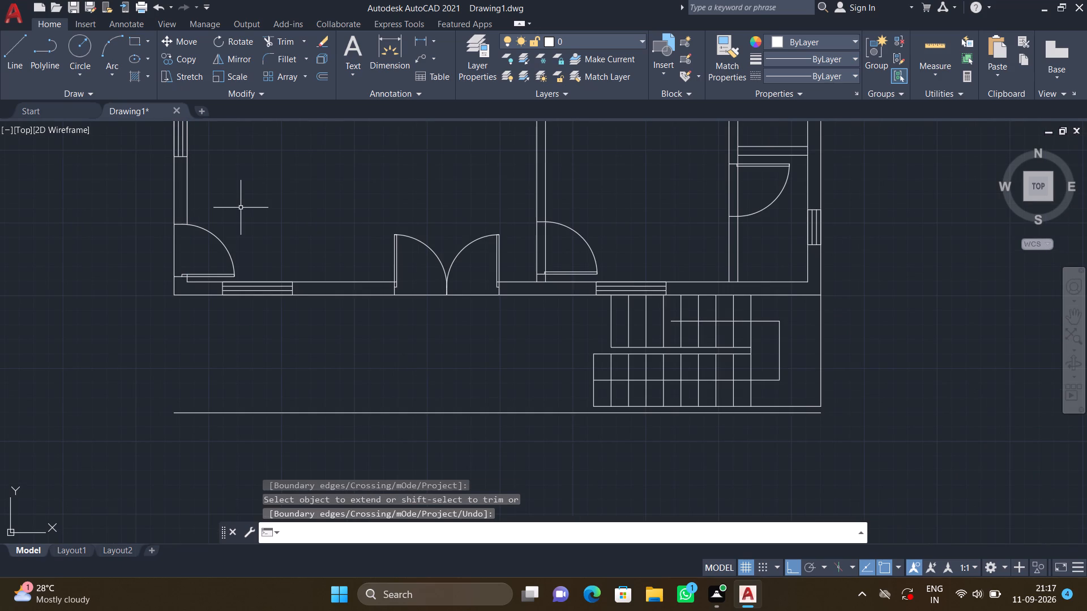
Trim both face lines of the central partition across the opening of its lower door.
scroll(262, 220, down, 1)
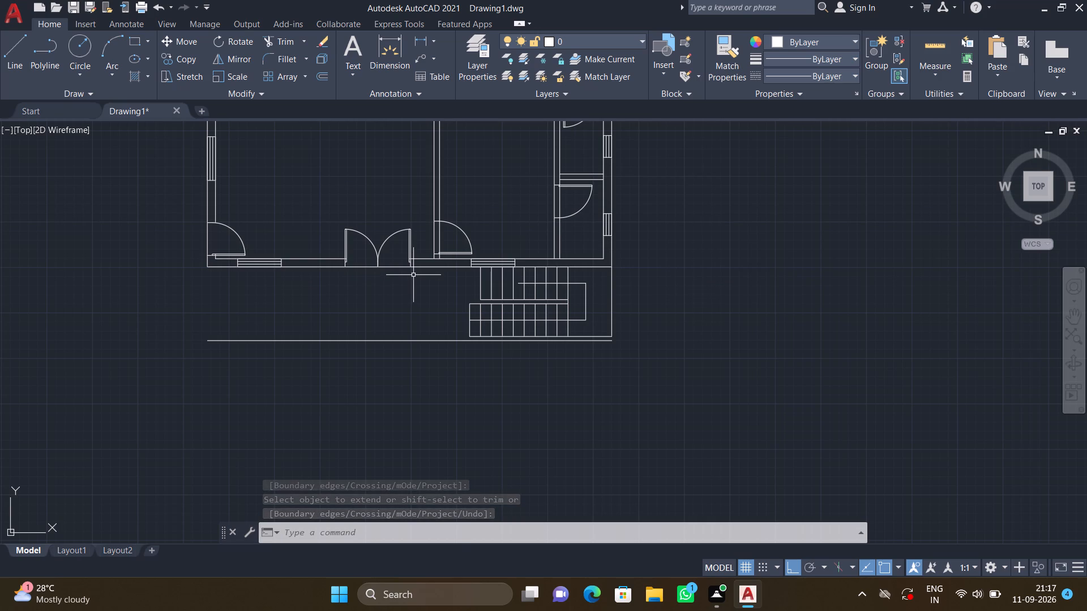
scroll(423, 230, up, 3)
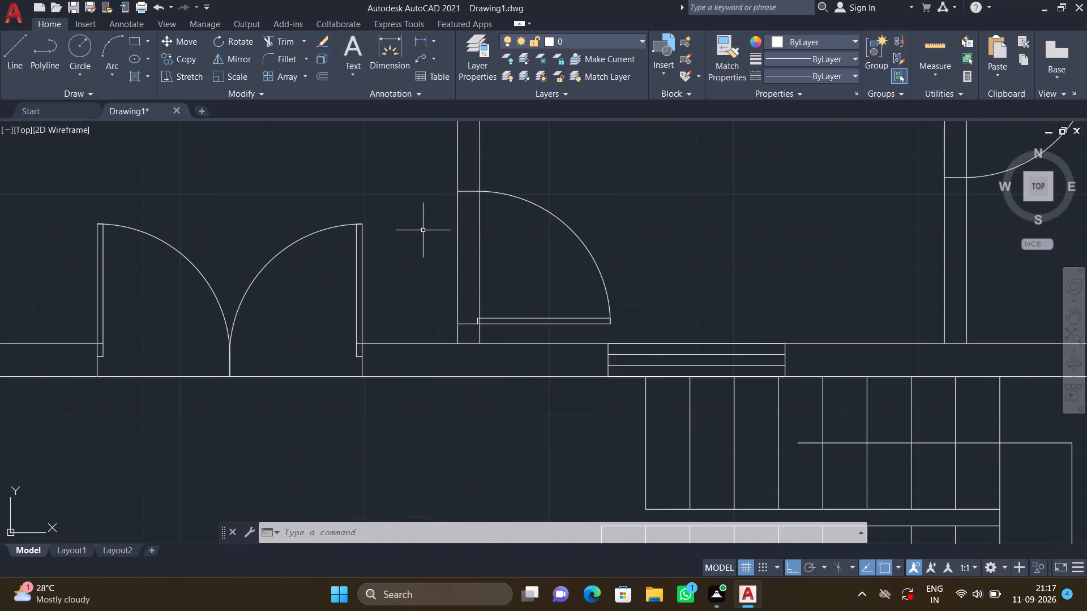
text(TR)
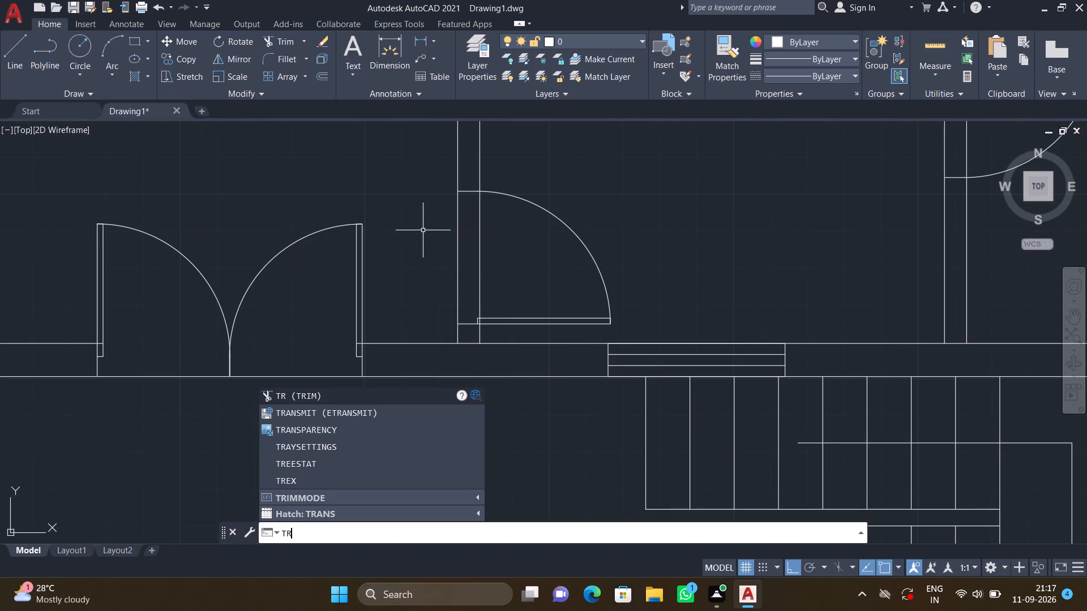
key(Return)
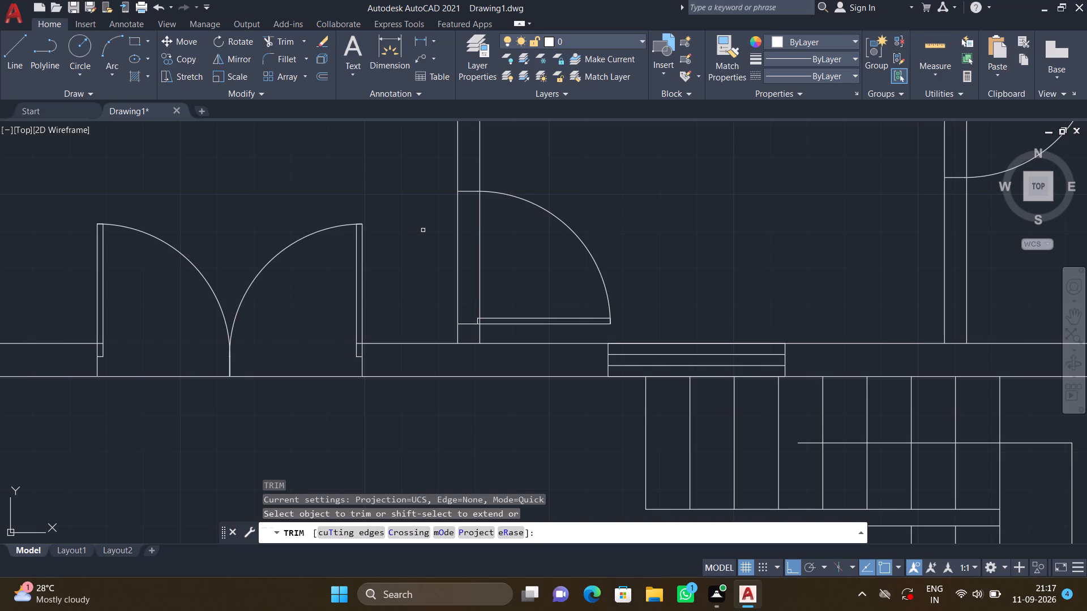
click(444, 270)
click(494, 277)
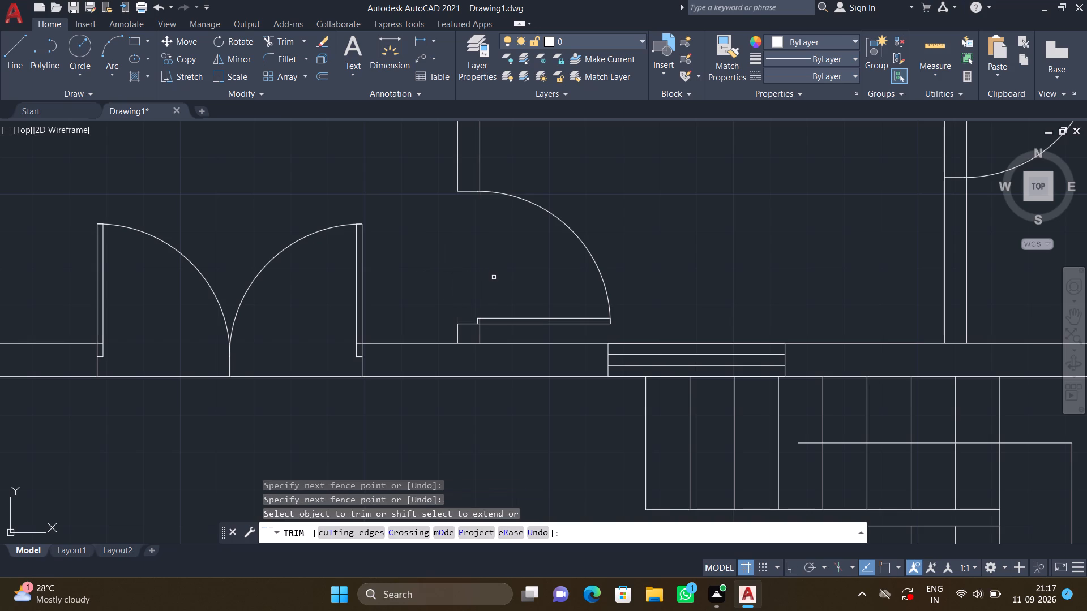
Trim both face lines of the eastern horizontal partition across the door opening near the east wall.
scroll(456, 200, down, 1)
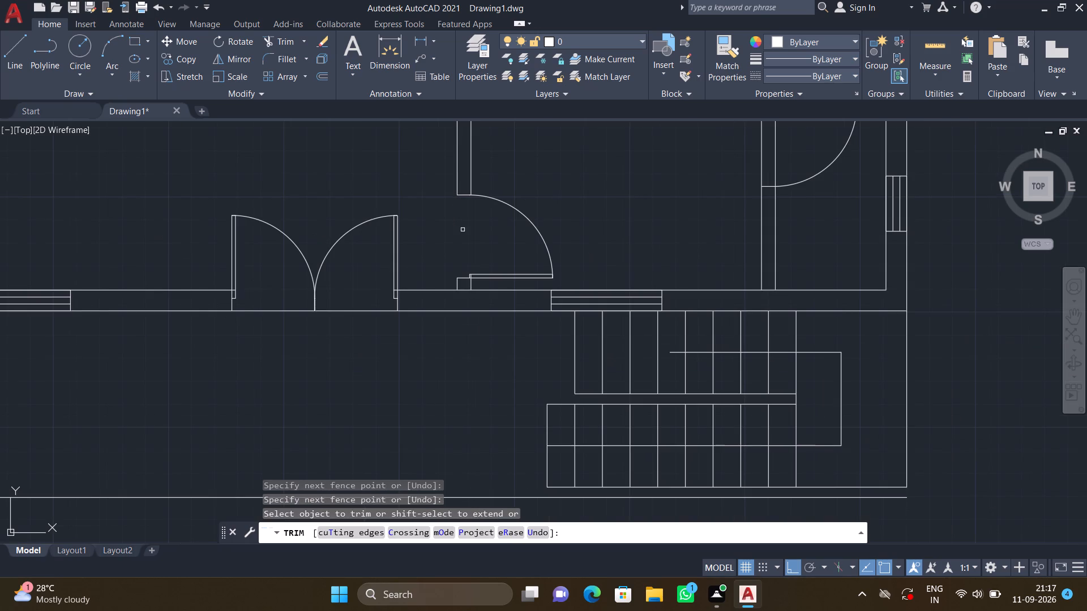
scroll(463, 230, down, 2)
middle_drag(457, 239, 450, 279)
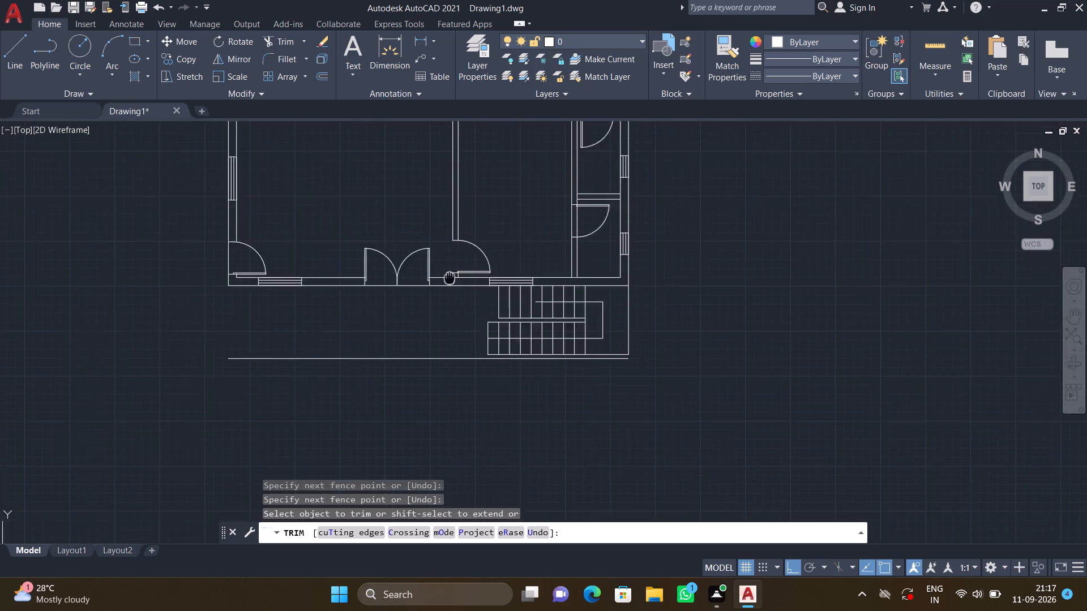
middle_drag(450, 279, 474, 364)
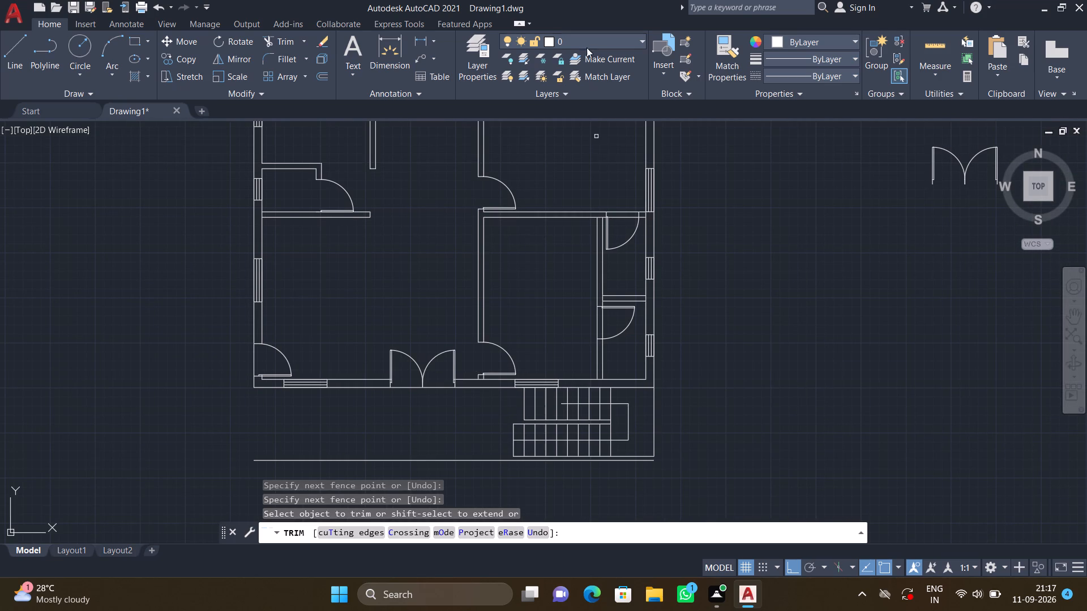
scroll(622, 201, up, 2)
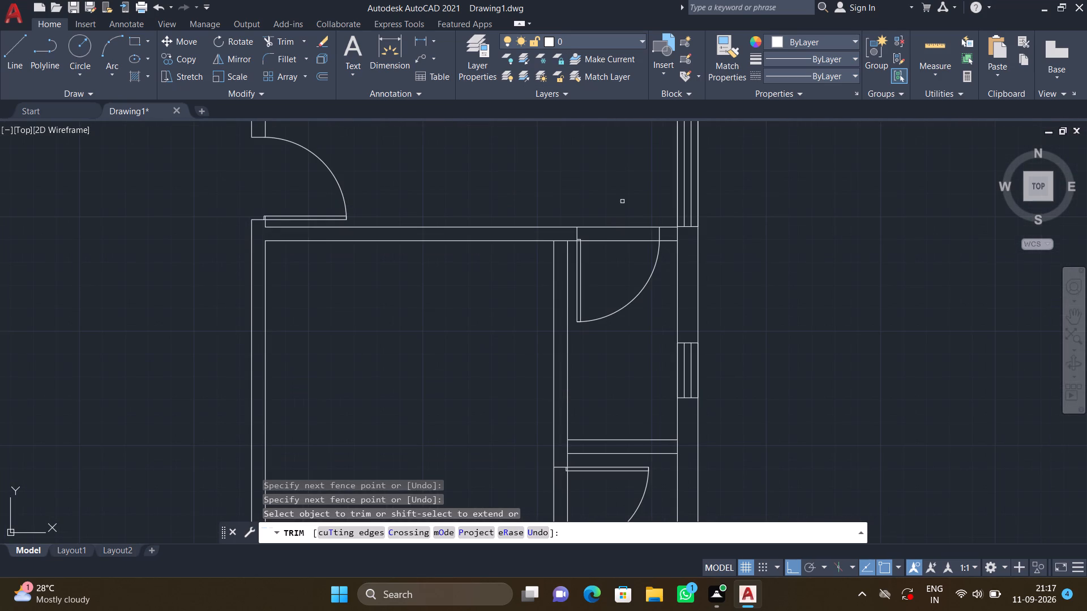
click(619, 218)
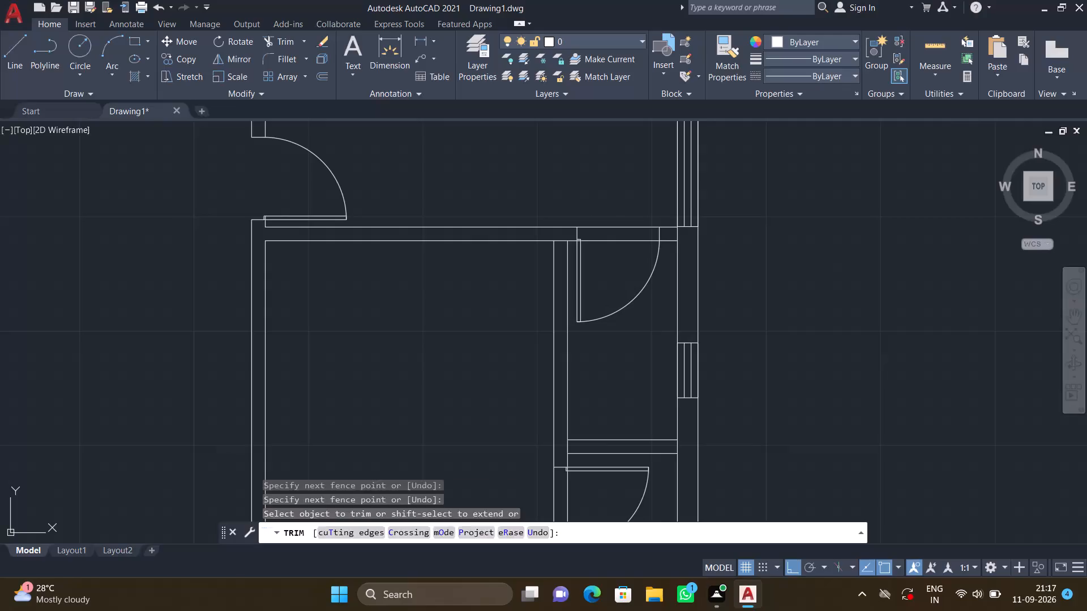
click(622, 252)
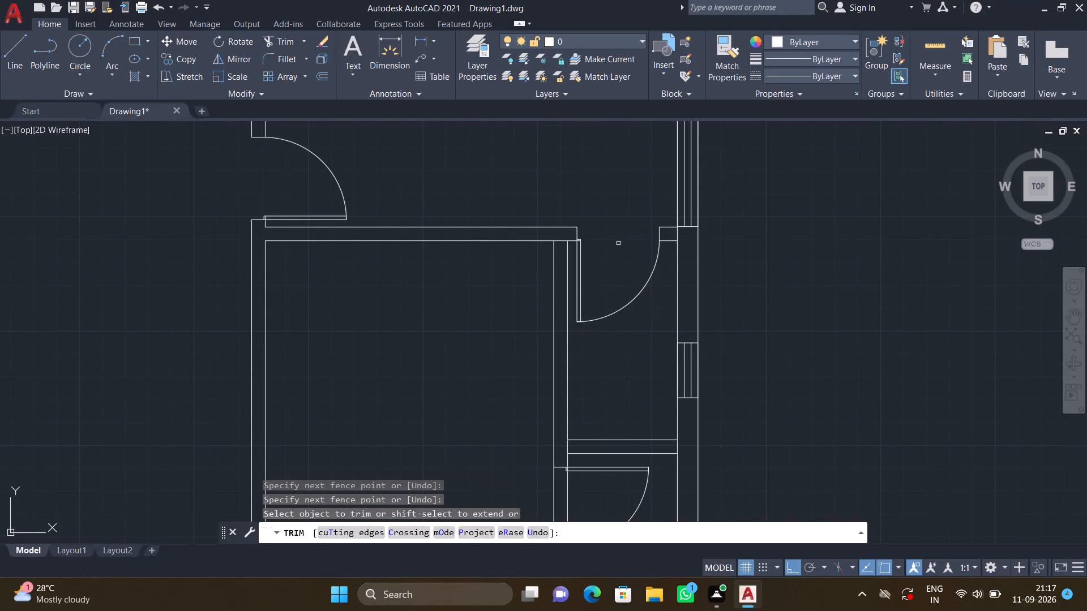
Trim both face lines of the eastern vertical partition across the door opening of the small southeastern room.
scroll(601, 364, down, 1)
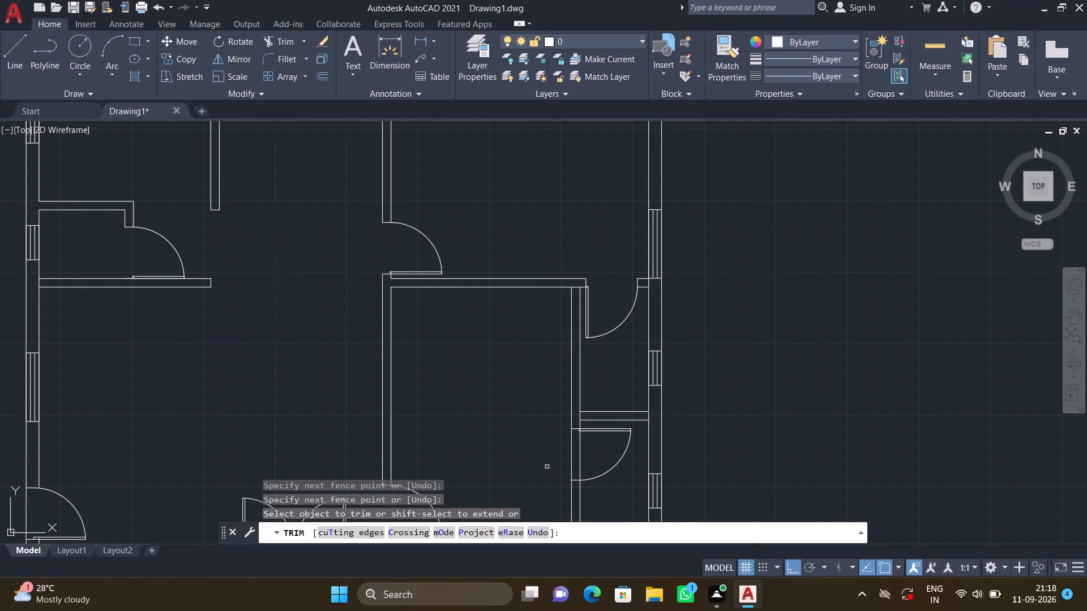
click(556, 459)
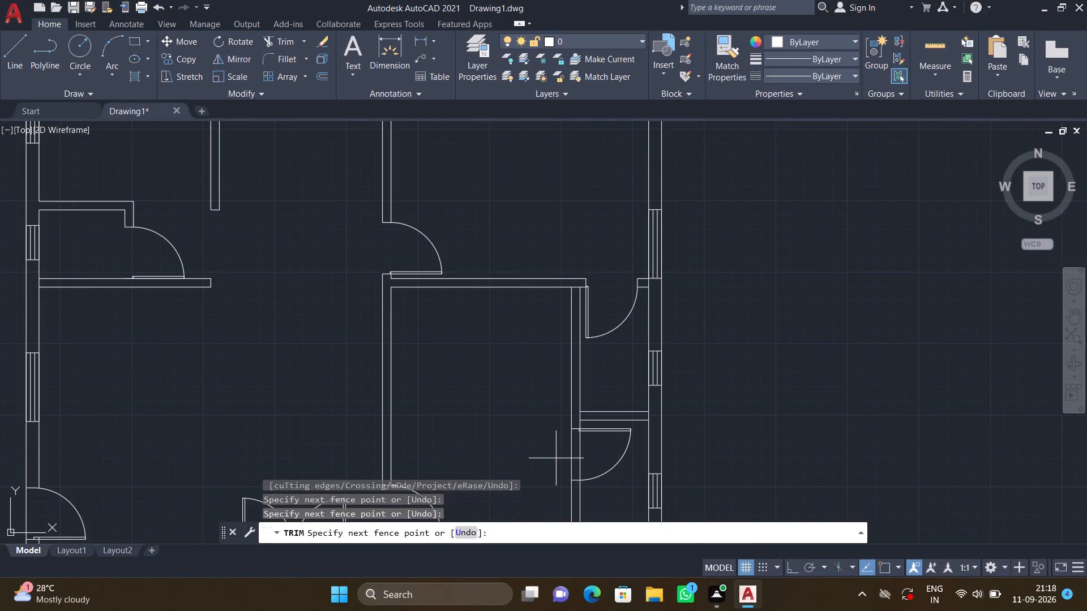
click(586, 455)
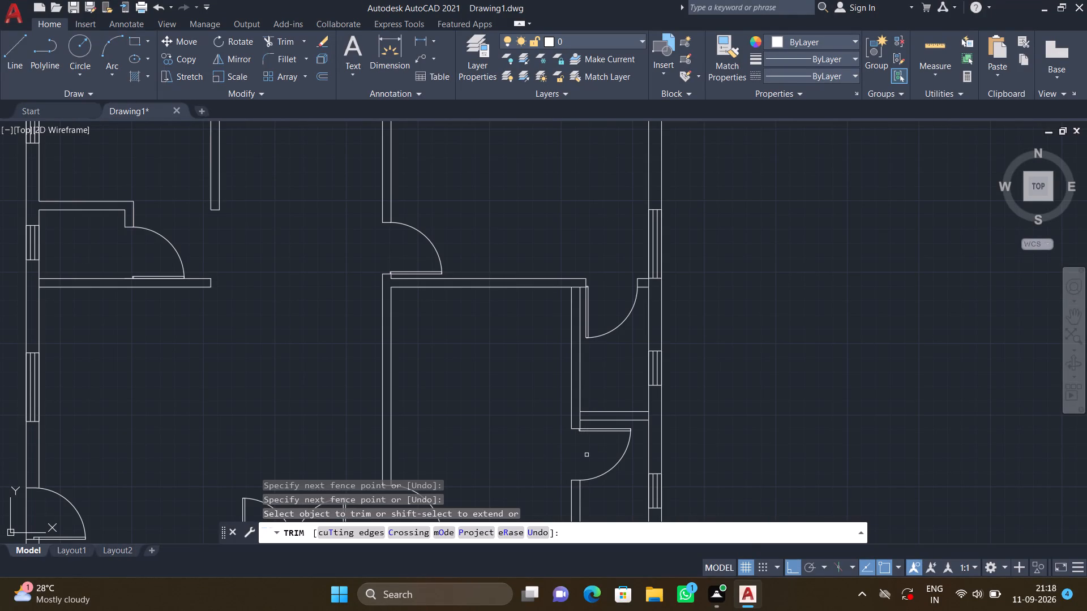
key(Return)
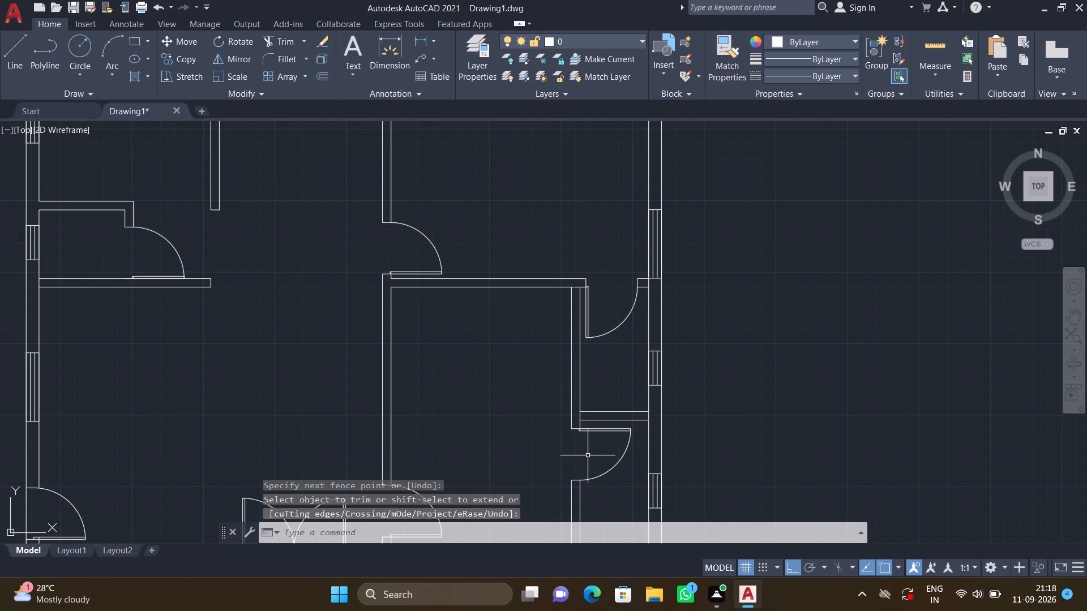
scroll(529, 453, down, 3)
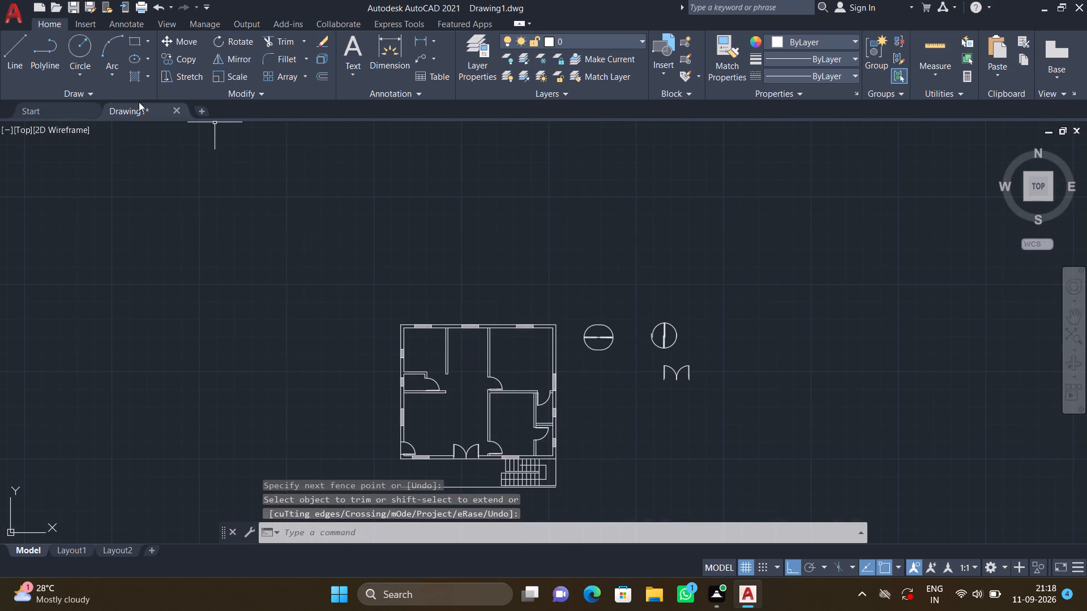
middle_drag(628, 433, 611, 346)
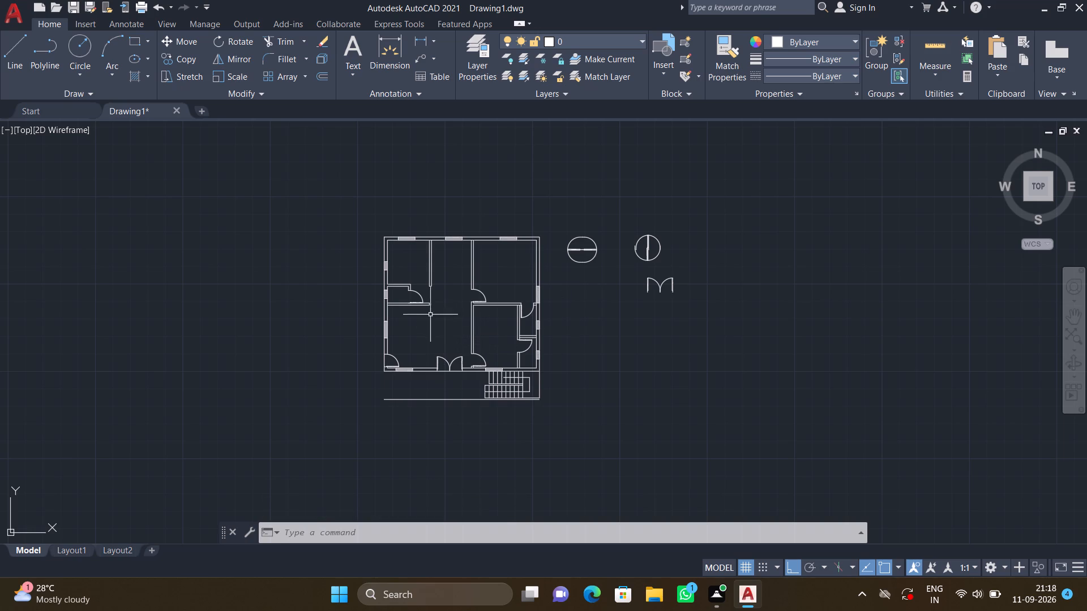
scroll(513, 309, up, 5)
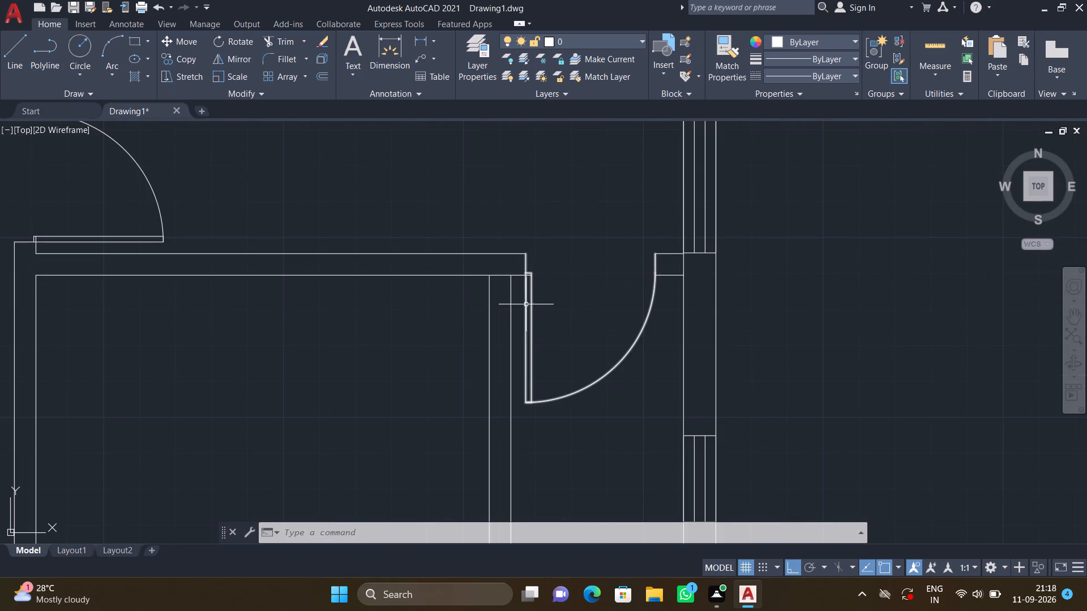
Trim the eastern vertical partition's inner face line where the short partition between the two small eastern rooms joins it.
scroll(601, 362, down, 3)
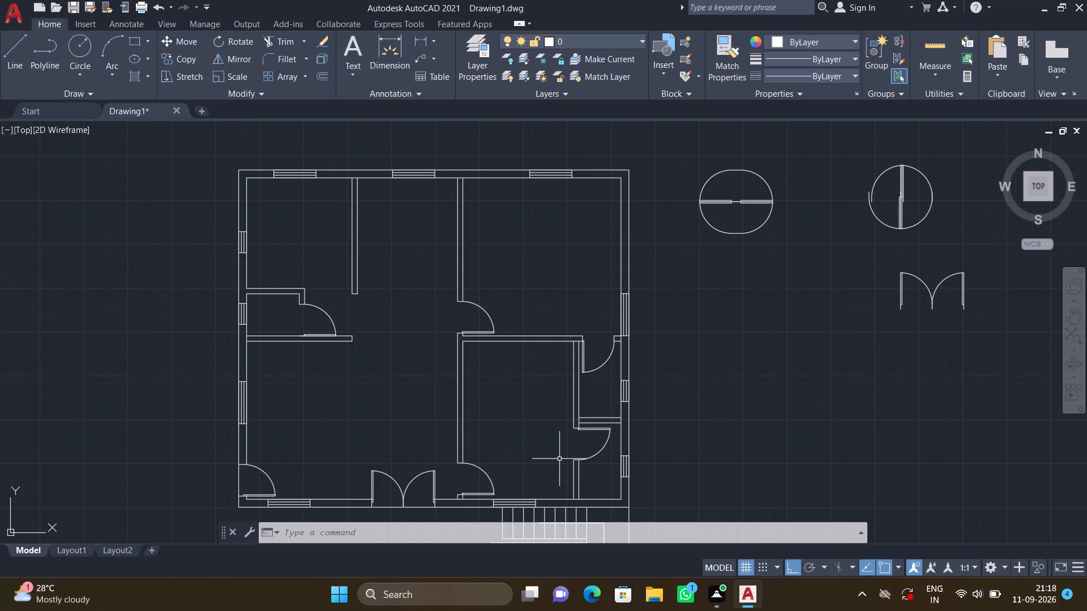
scroll(584, 429, up, 3)
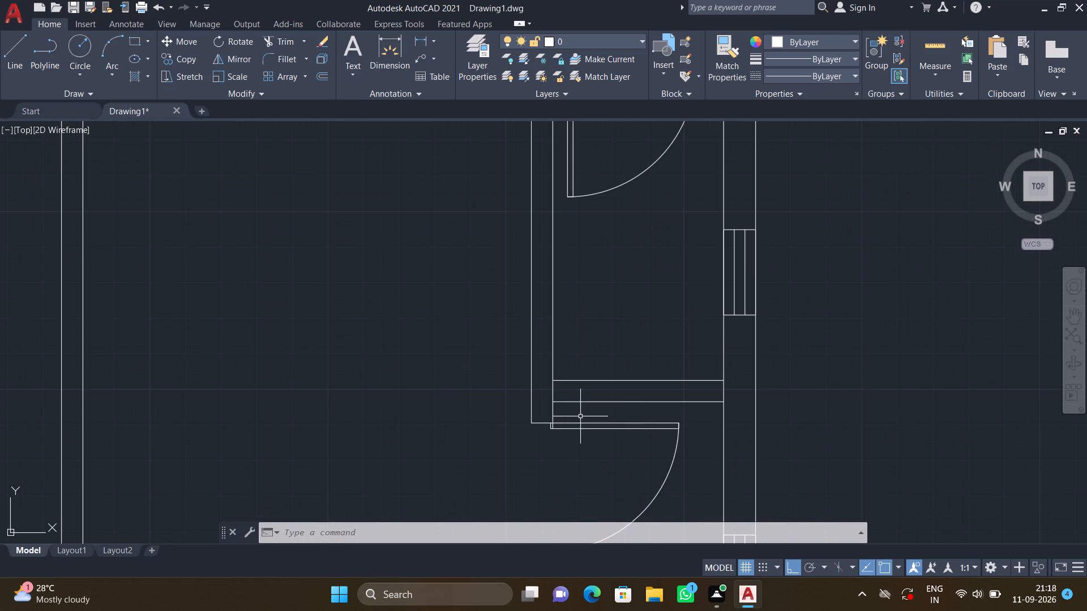
text(TR)
key(Return)
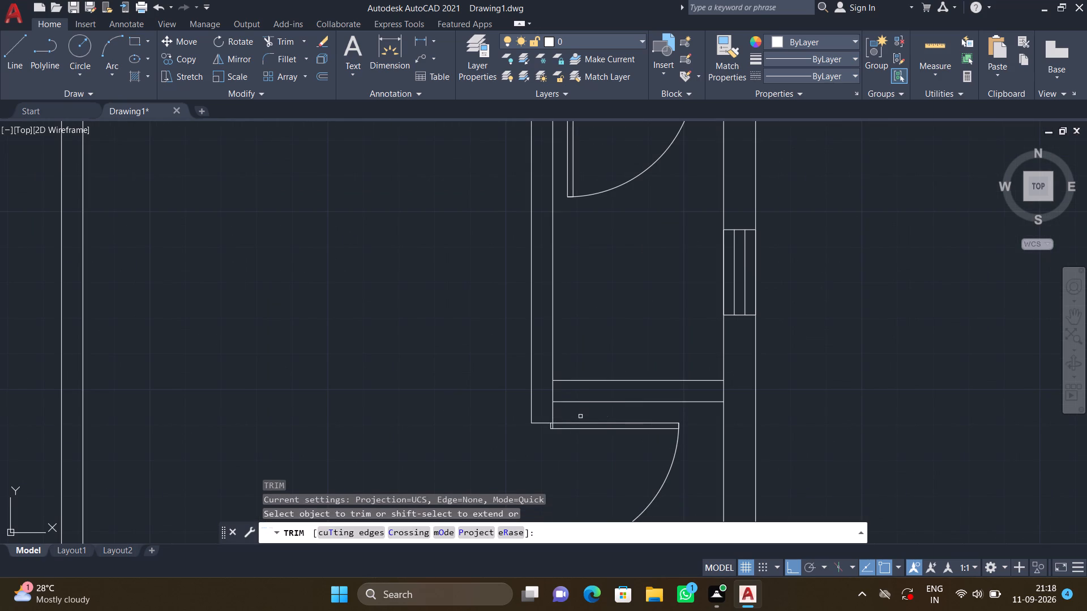
click(554, 394)
scroll(467, 398, down, 2)
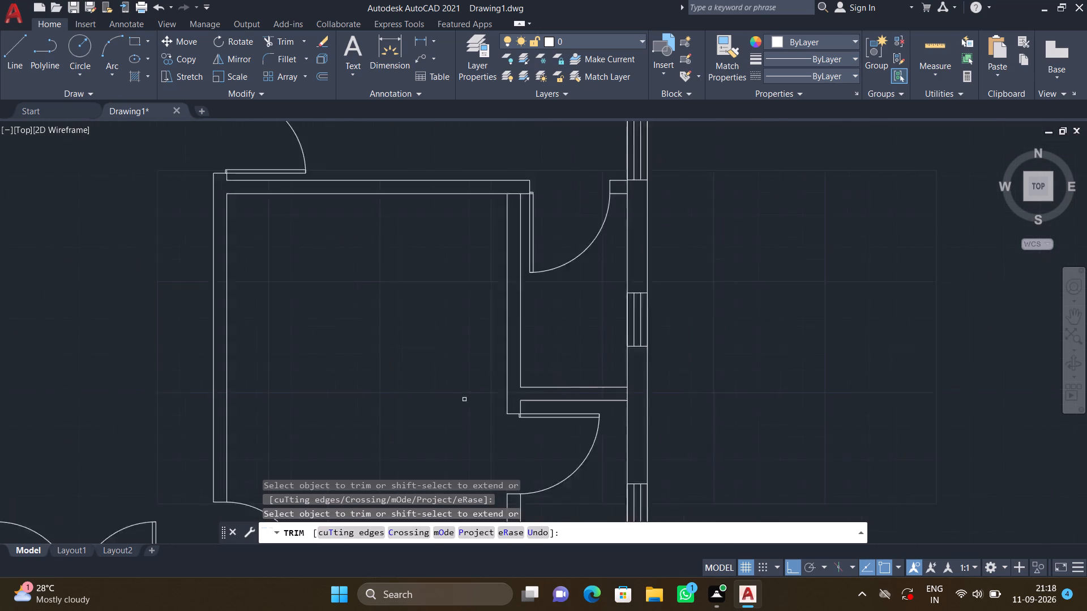
Trim the eastern horizontal partition's lower face line between the two faces of the vertical partition meeting it.
scroll(464, 399, down, 1)
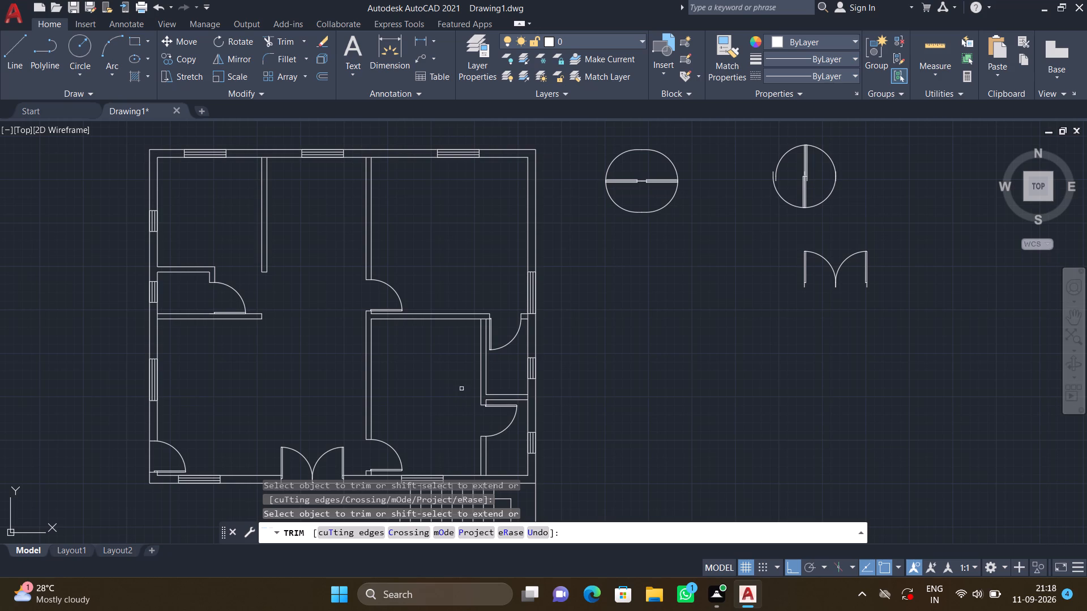
scroll(469, 346, up, 2)
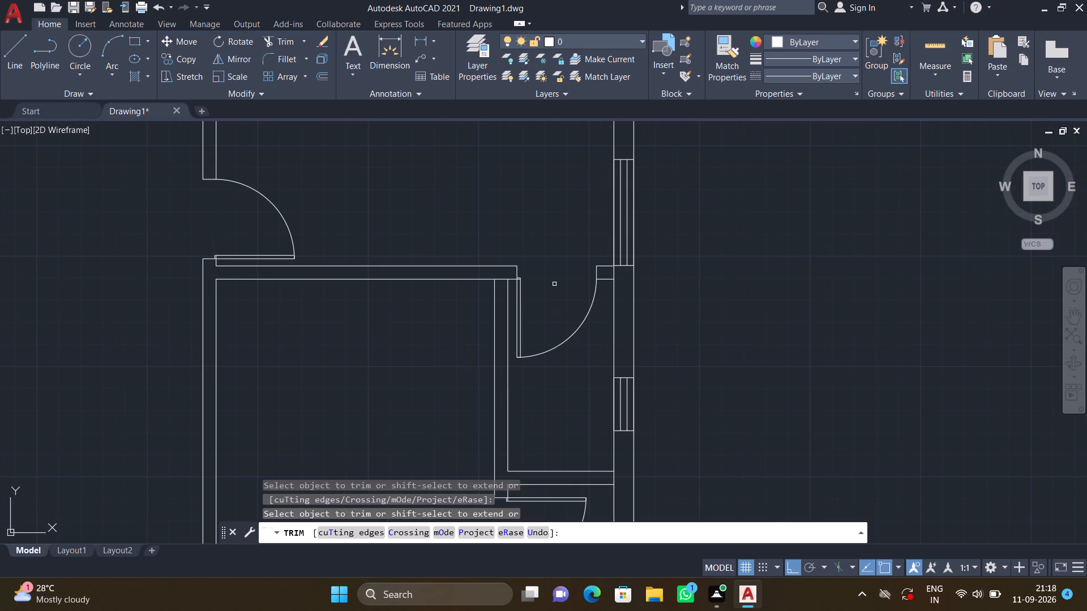
scroll(505, 281, up, 2)
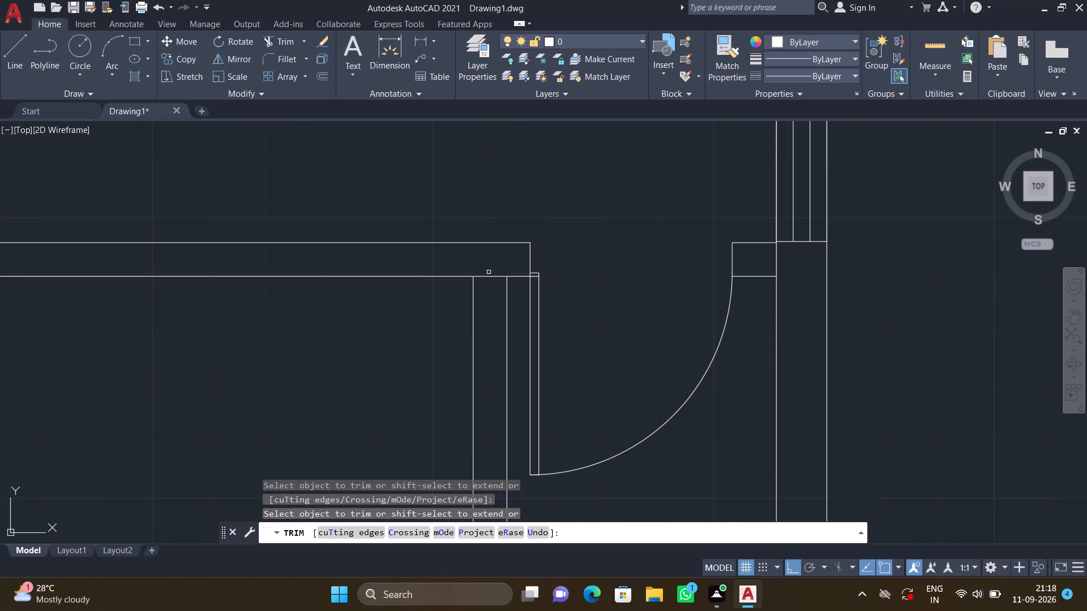
click(486, 272)
click(486, 287)
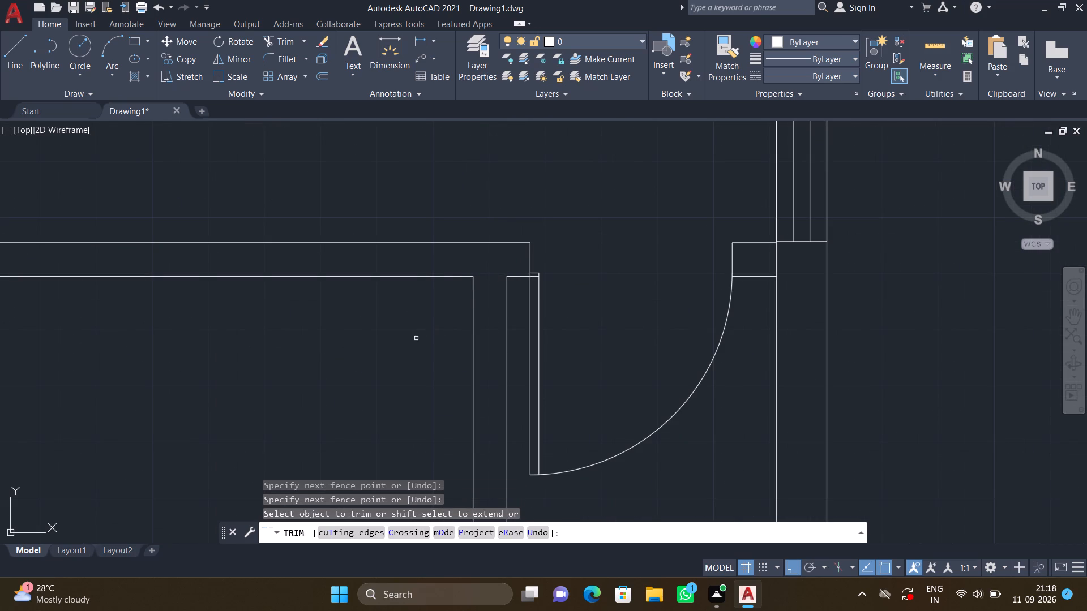
scroll(416, 338, down, 2)
scroll(387, 374, down, 1)
key(Return)
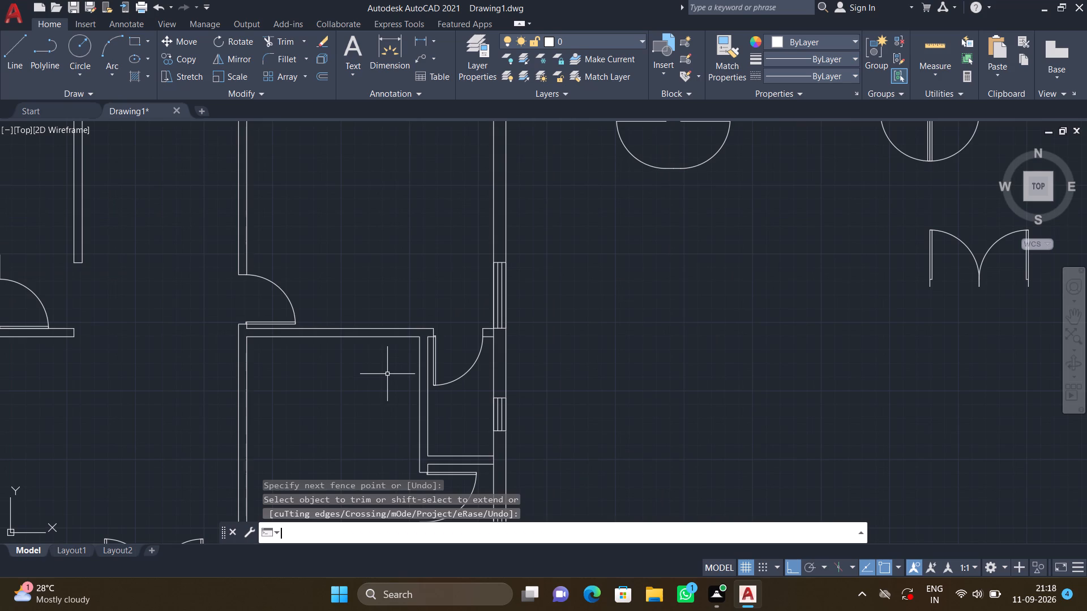
Trim the south wall's inner face line where the eastern vertical partition meets it.
scroll(387, 374, down, 2)
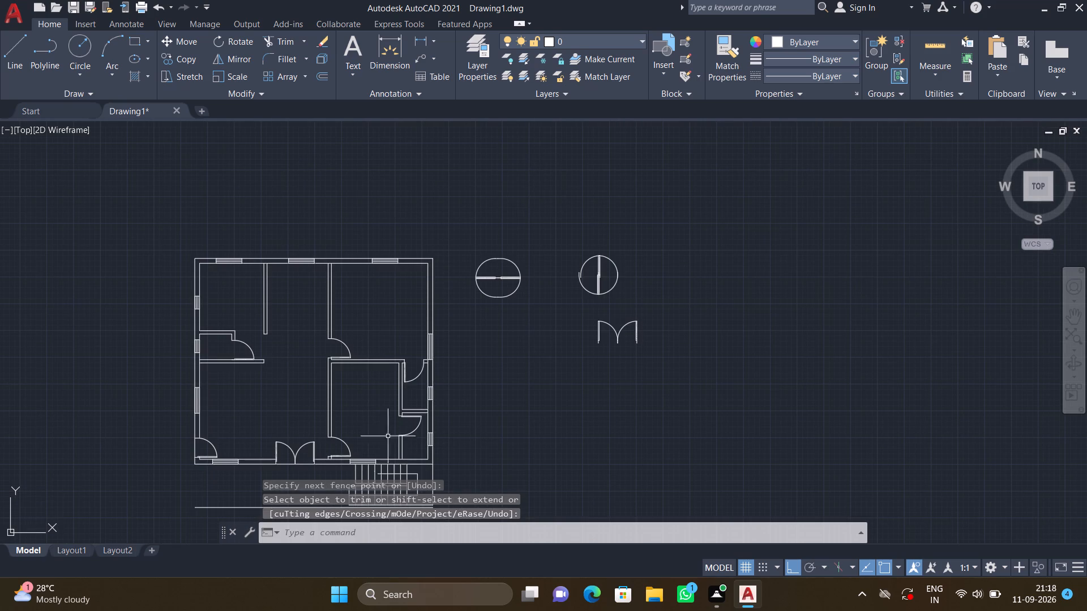
scroll(399, 430, up, 1)
middle_drag(401, 457, 410, 411)
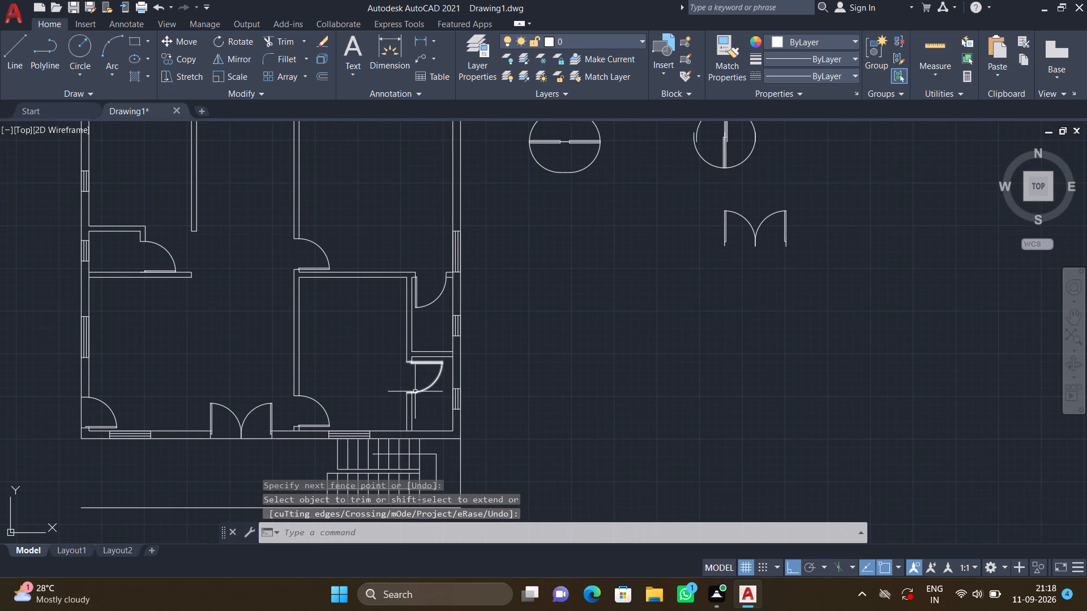
scroll(395, 450, up, 4)
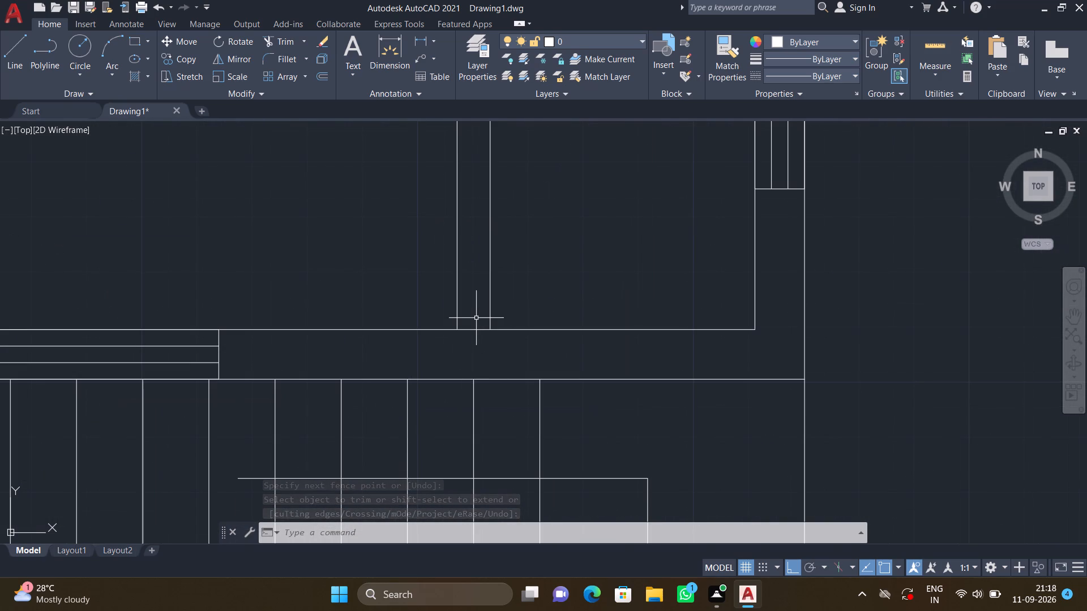
text(TR)
key(Return)
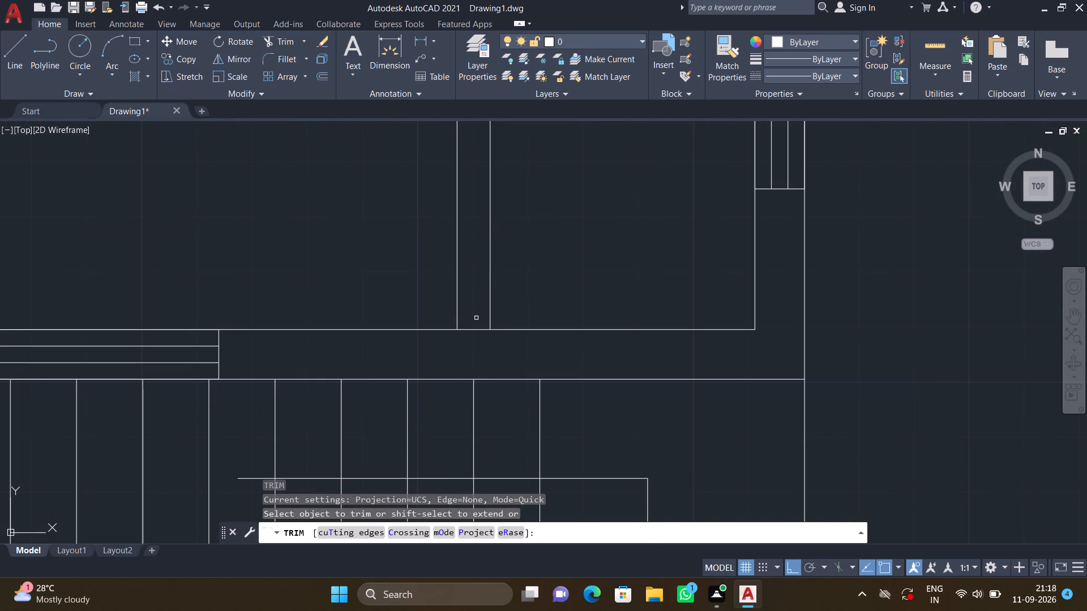
click(477, 319)
click(477, 339)
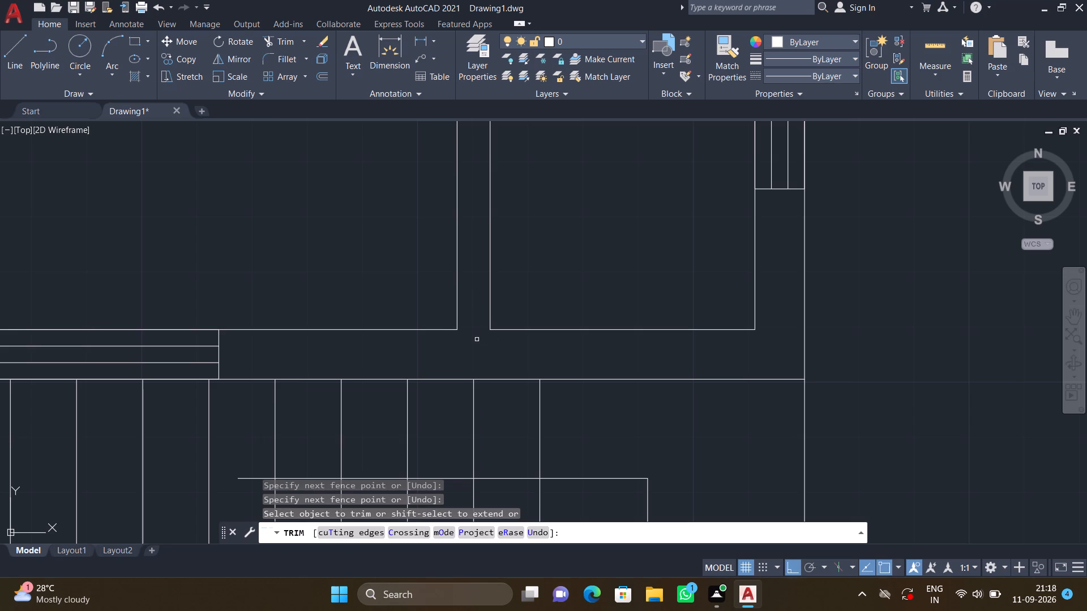
key(Return)
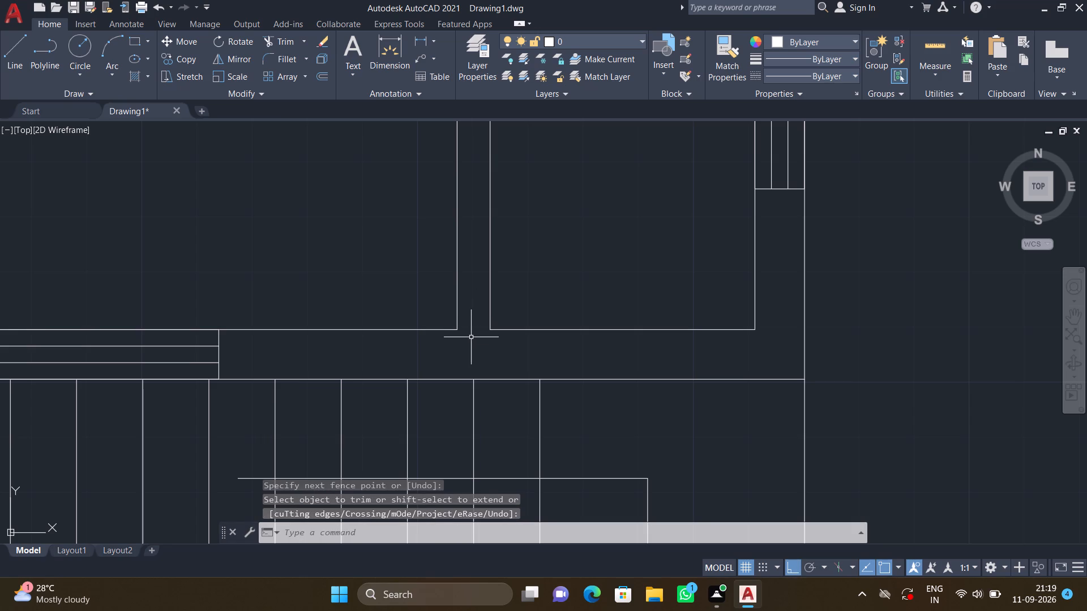
Trim the west wall's inner face line where the western horizontal partition below the small room meets it.
scroll(467, 339, down, 3)
middle_drag(263, 352, 703, 432)
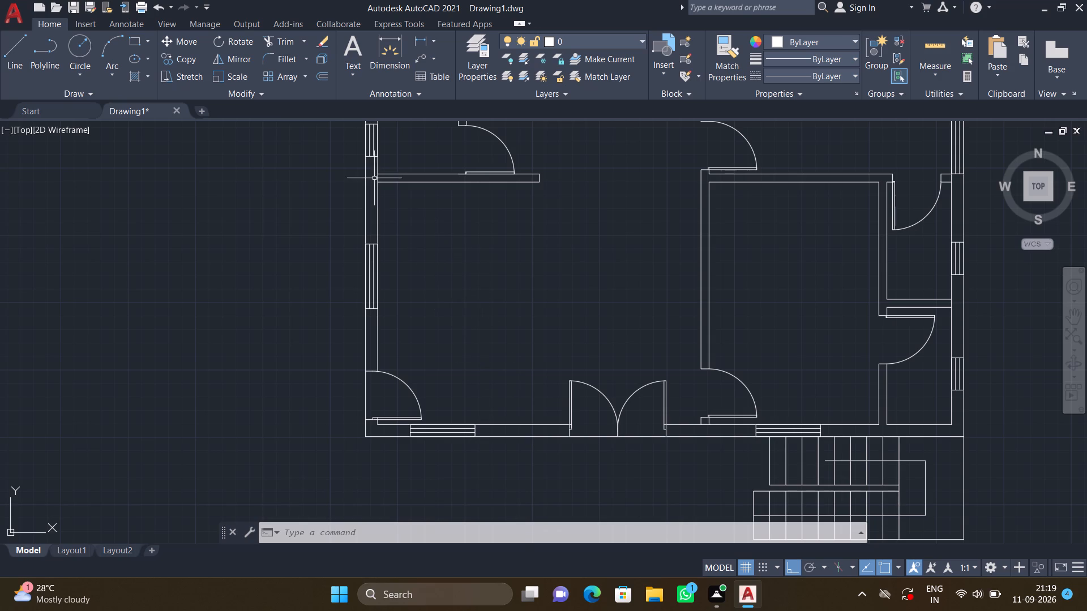
scroll(374, 178, up, 3)
text(TR)
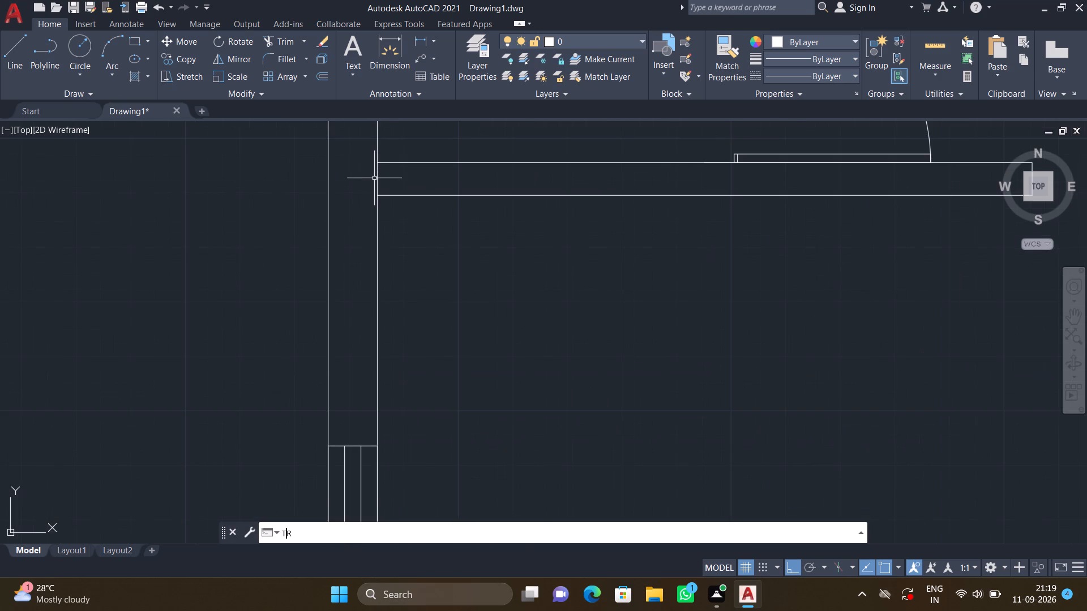
key(Return)
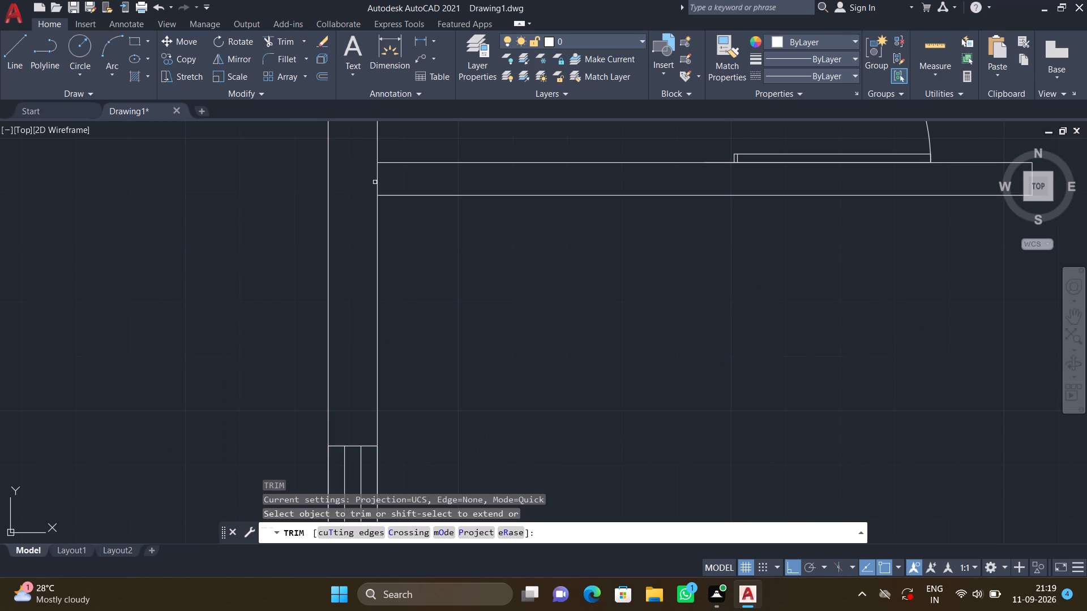
click(374, 182)
click(388, 179)
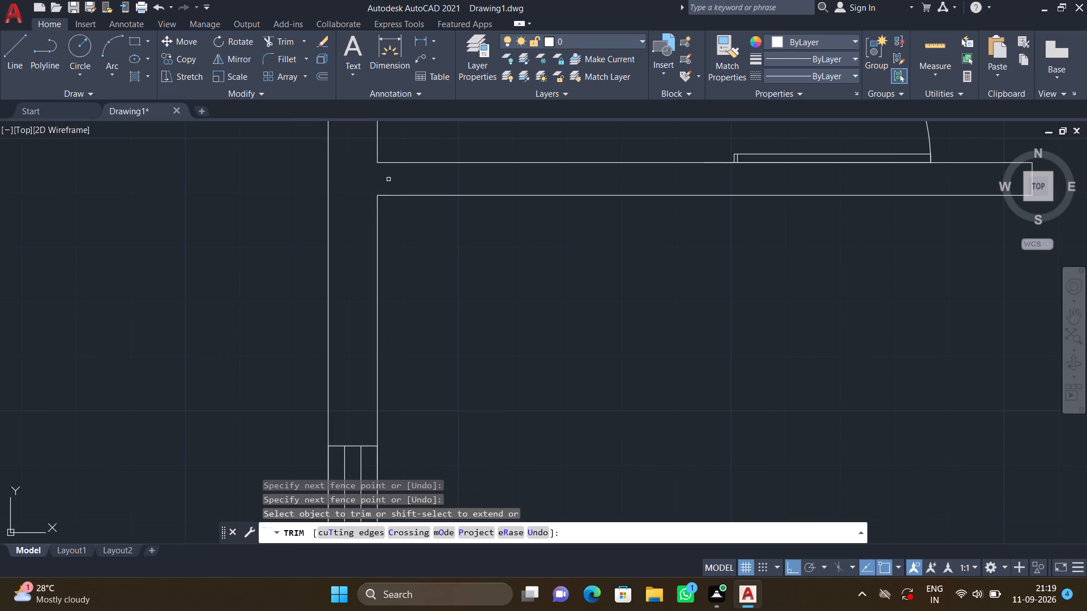
key(Return)
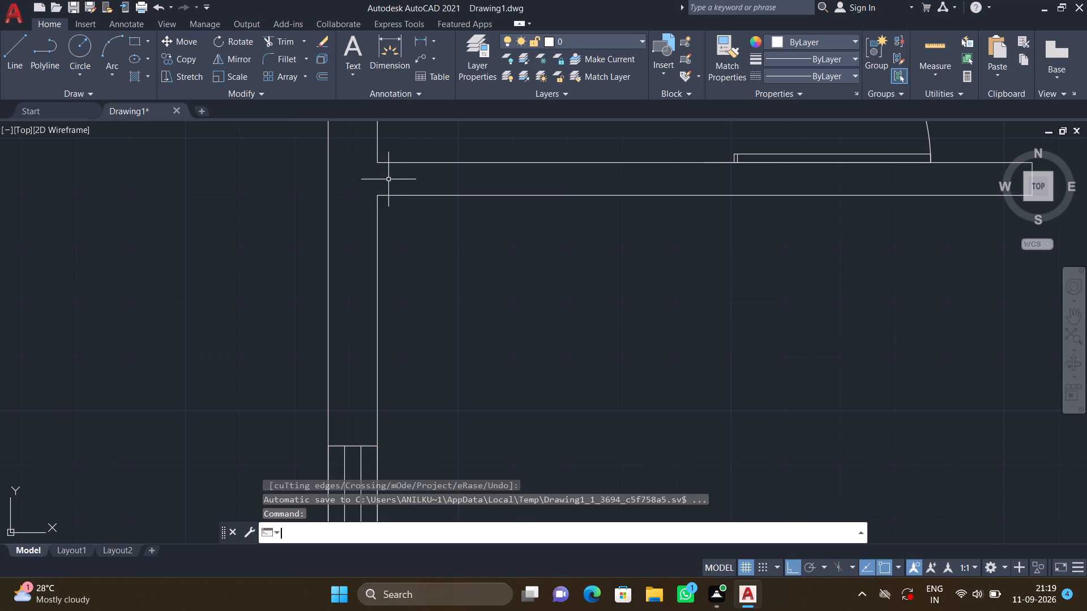
Trim the east wall's inner face line where the short partition between the two small eastern rooms meets it.
scroll(388, 180, down, 3)
scroll(433, 246, down, 1)
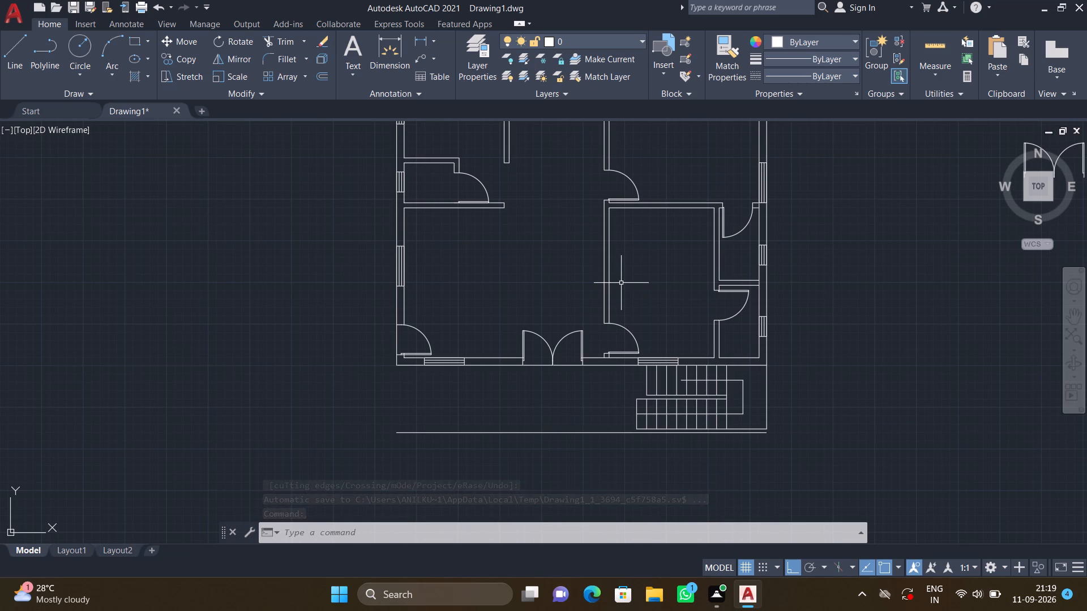
scroll(762, 283, up, 3)
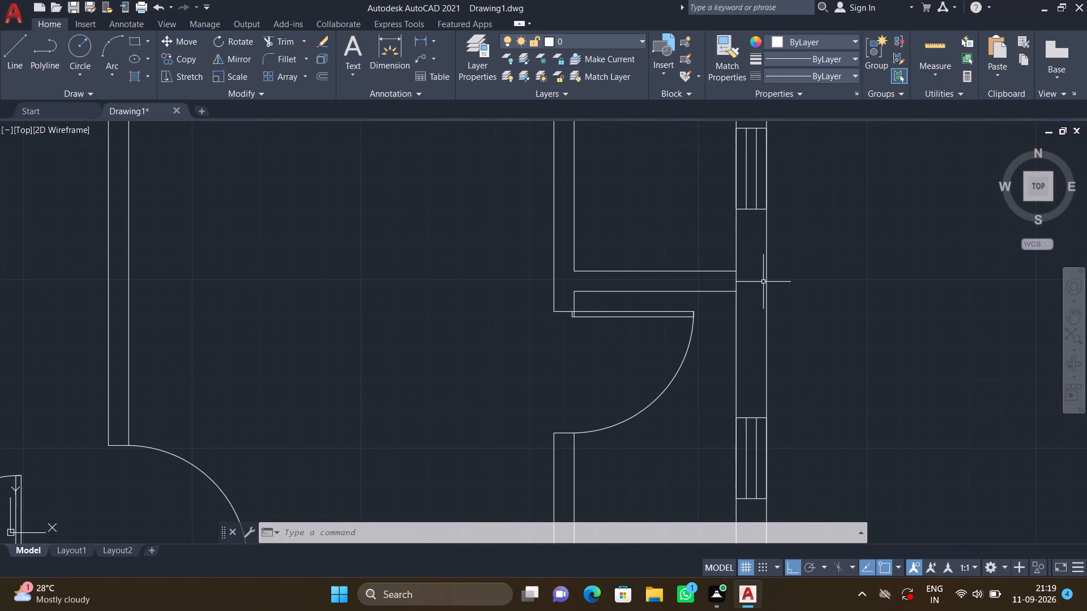
text(TR)
key(Return)
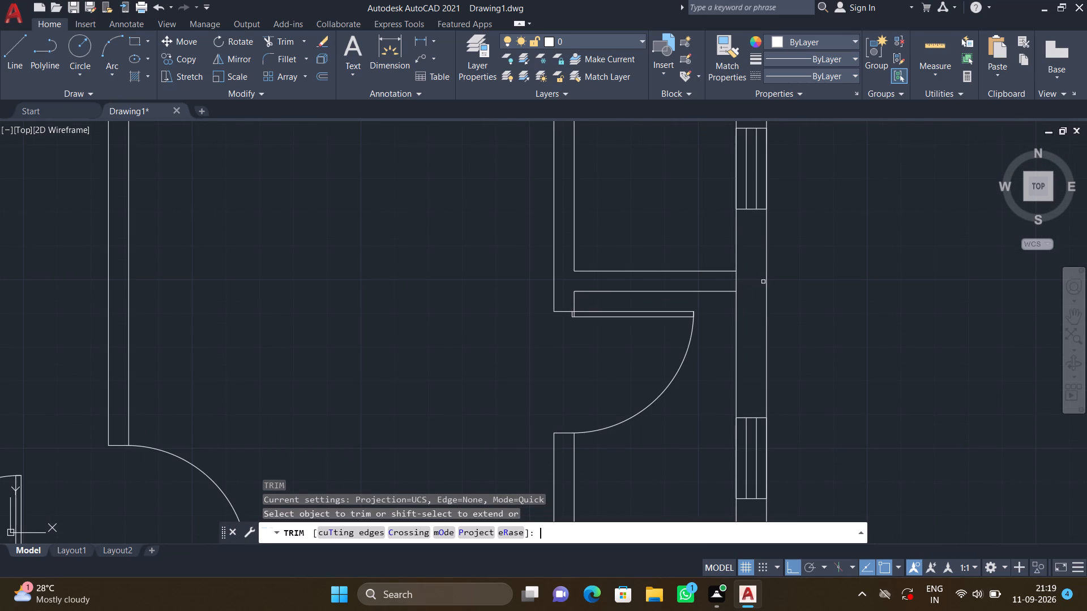
click(720, 279)
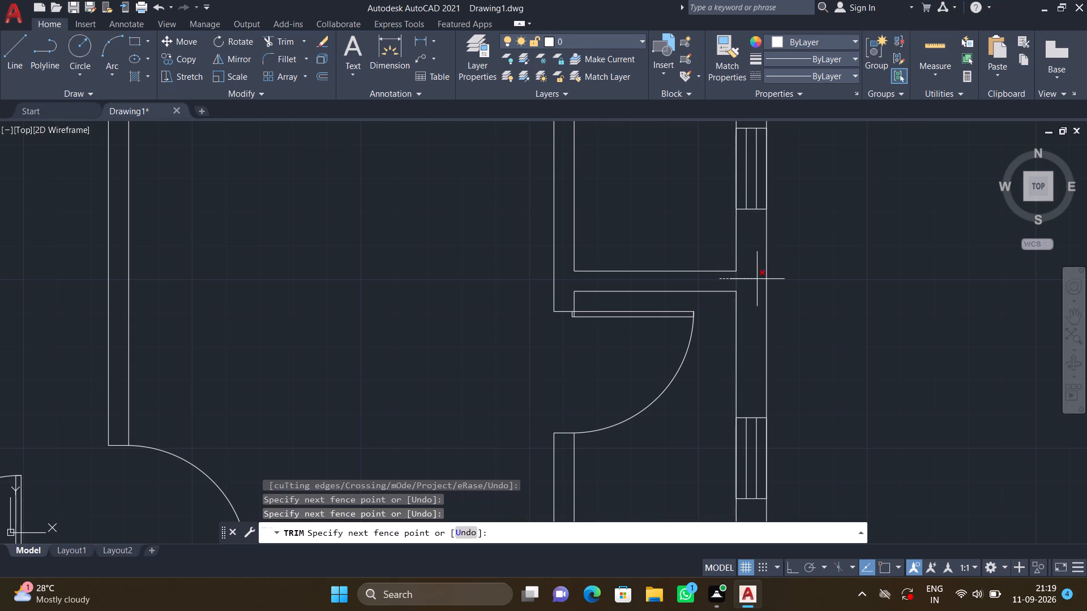
click(749, 283)
key(Return)
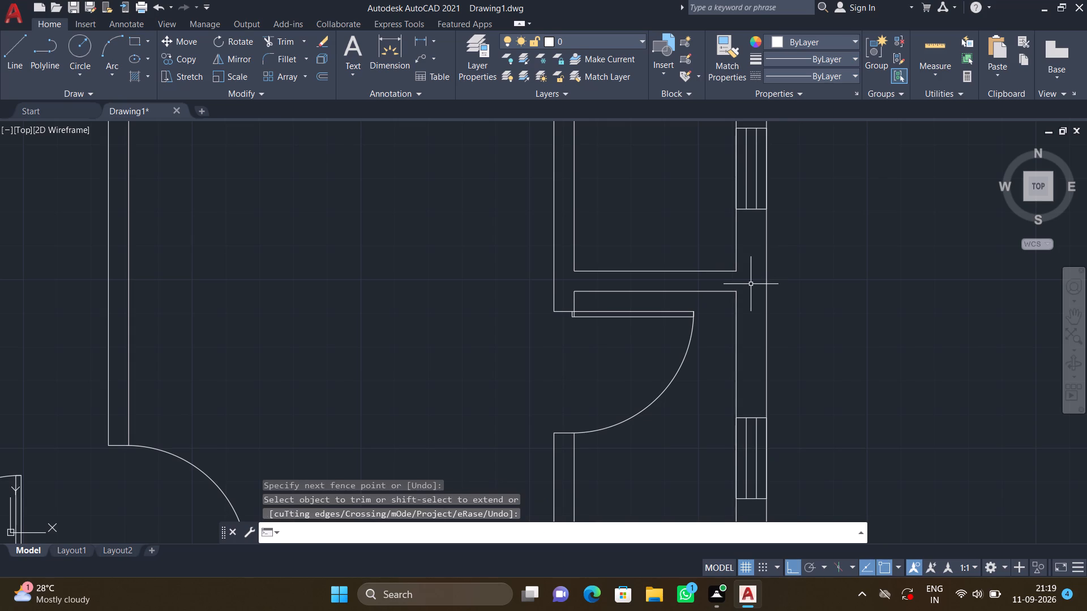
Delete the two leftover circular door construction shapes and the spare double door east of the floor plan.
scroll(751, 284, down, 2)
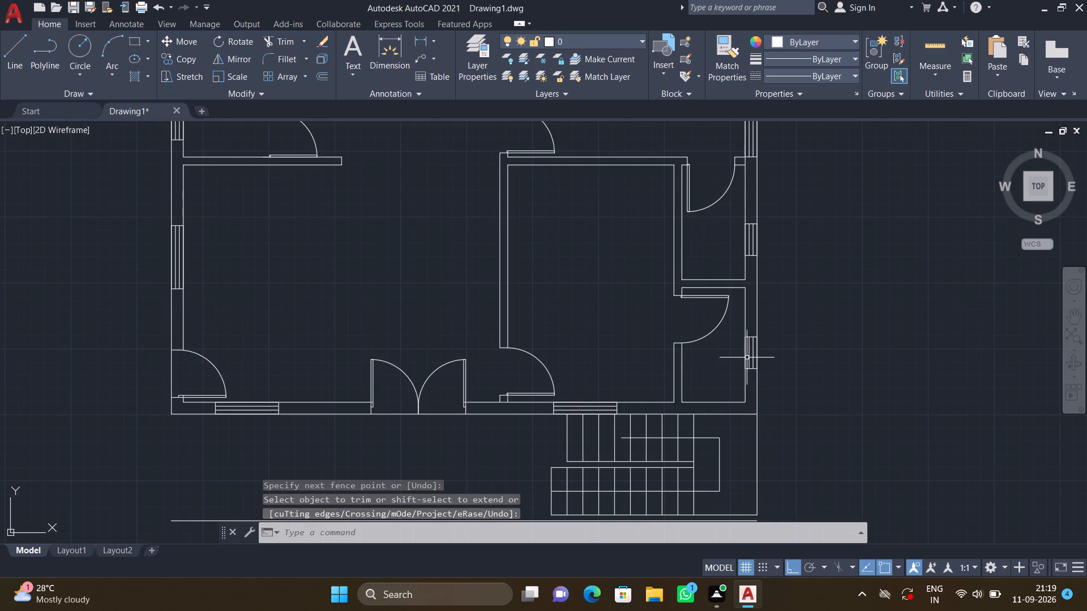
scroll(725, 373, down, 1)
scroll(674, 313, down, 2)
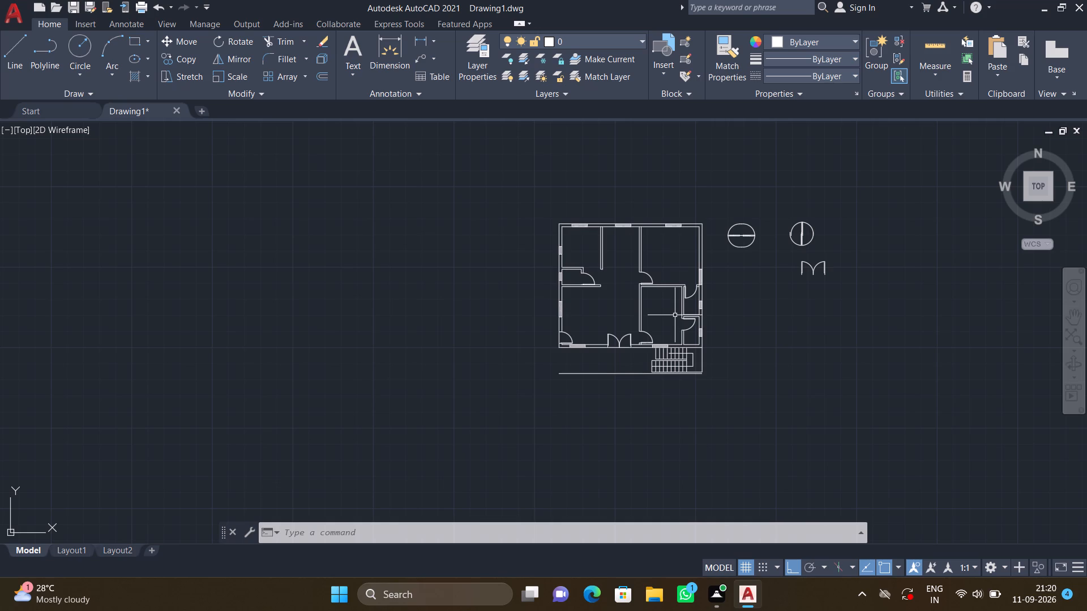
scroll(675, 315, down, 1)
scroll(793, 320, up, 1)
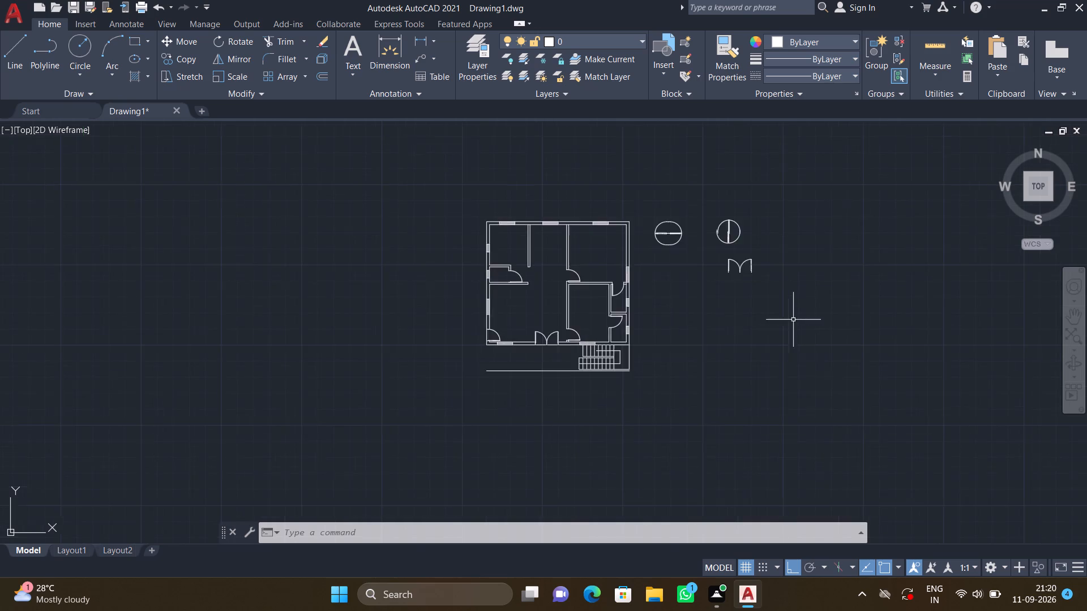
scroll(793, 320, up, 1)
click(759, 277)
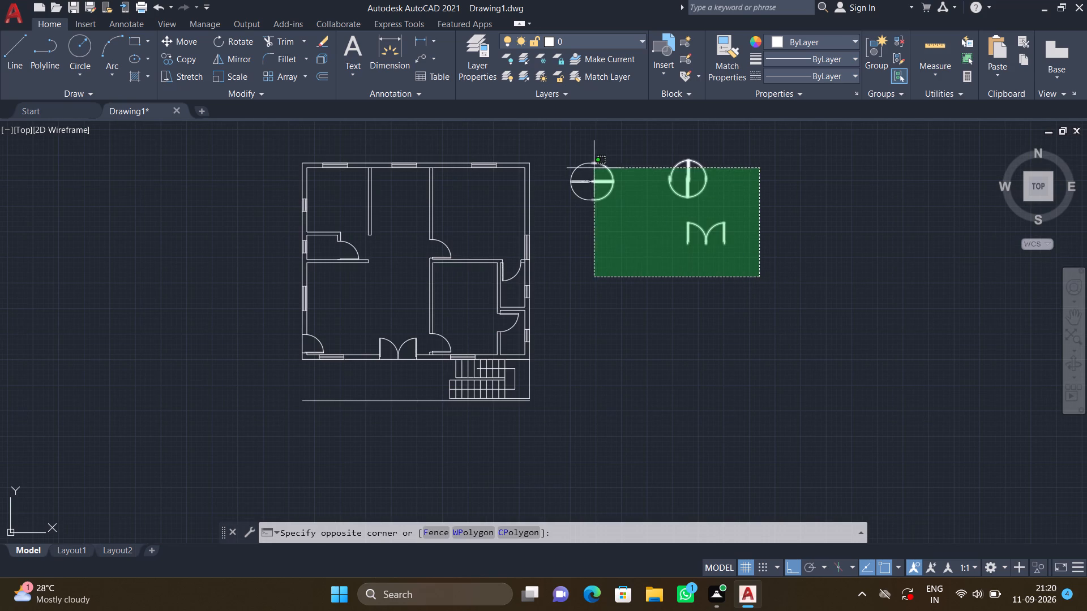
click(558, 147)
key(Delete)
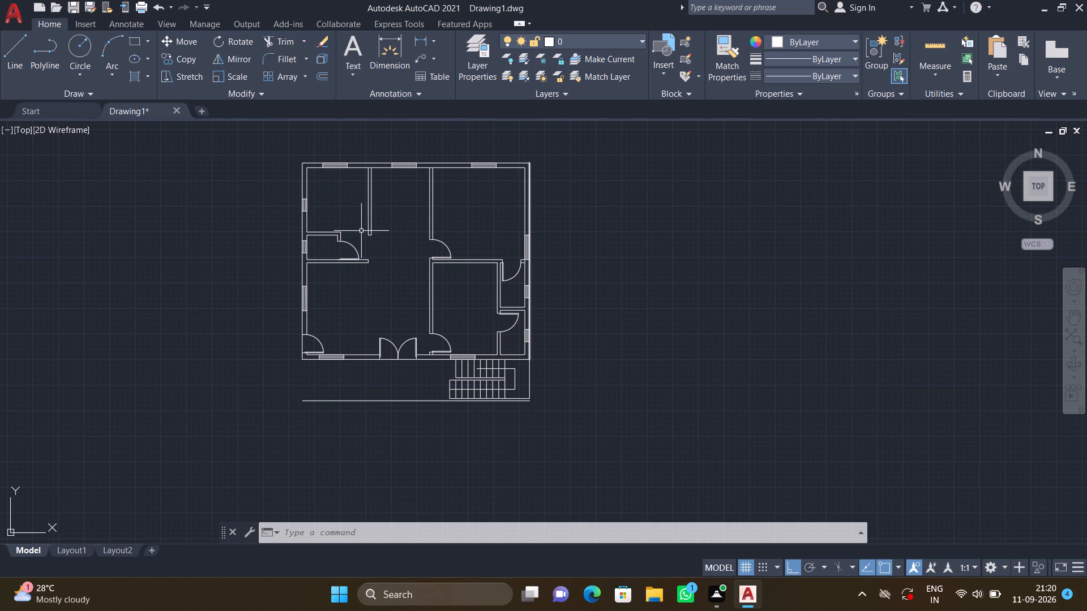
Draw an L-shaped counter edge in the northwest room, north from its south wall's midpoint, turning east to the partition before reaching the north wall.
scroll(326, 229, up, 1)
middle_drag(320, 216, 412, 277)
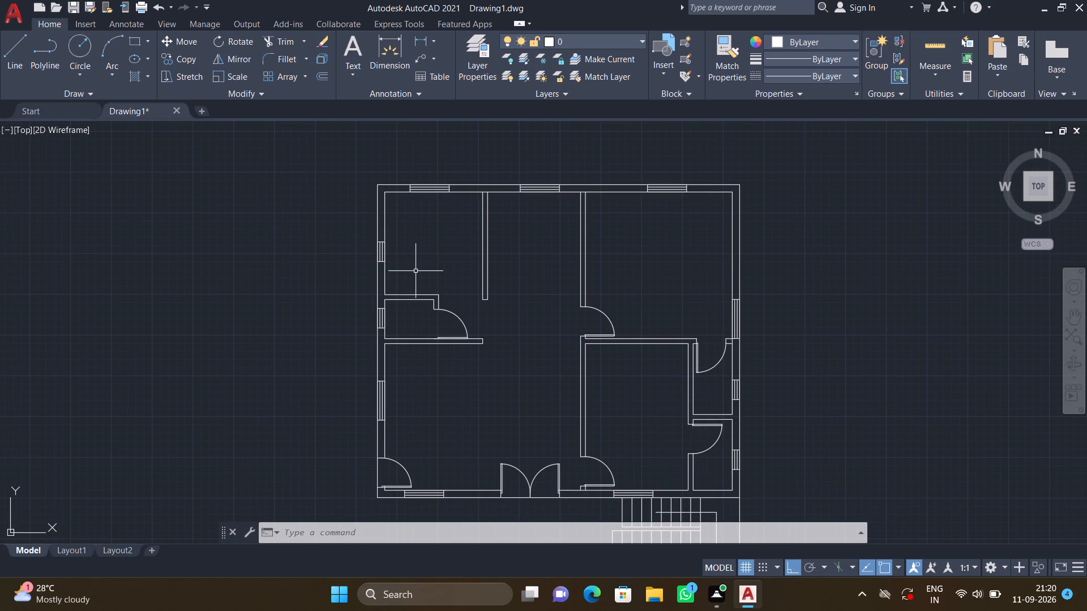
key(l)
key(Return)
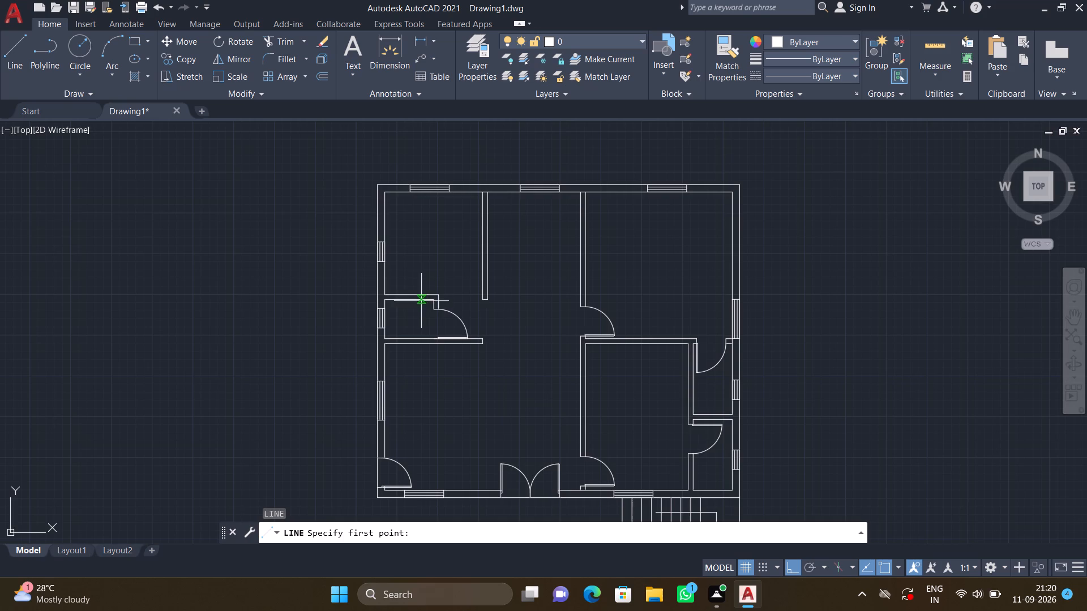
scroll(417, 294, up, 2)
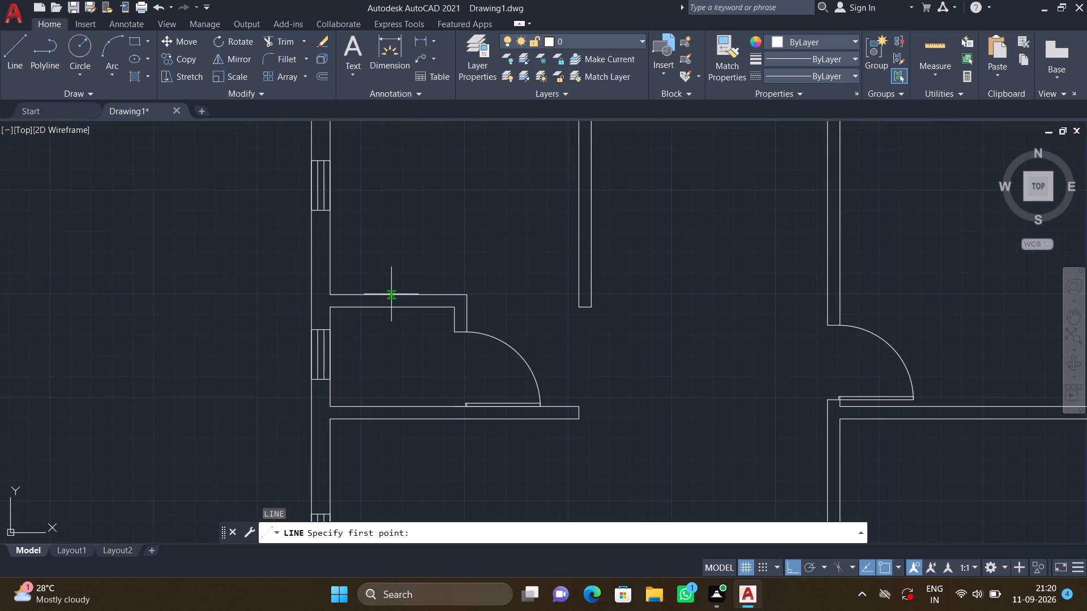
click(397, 298)
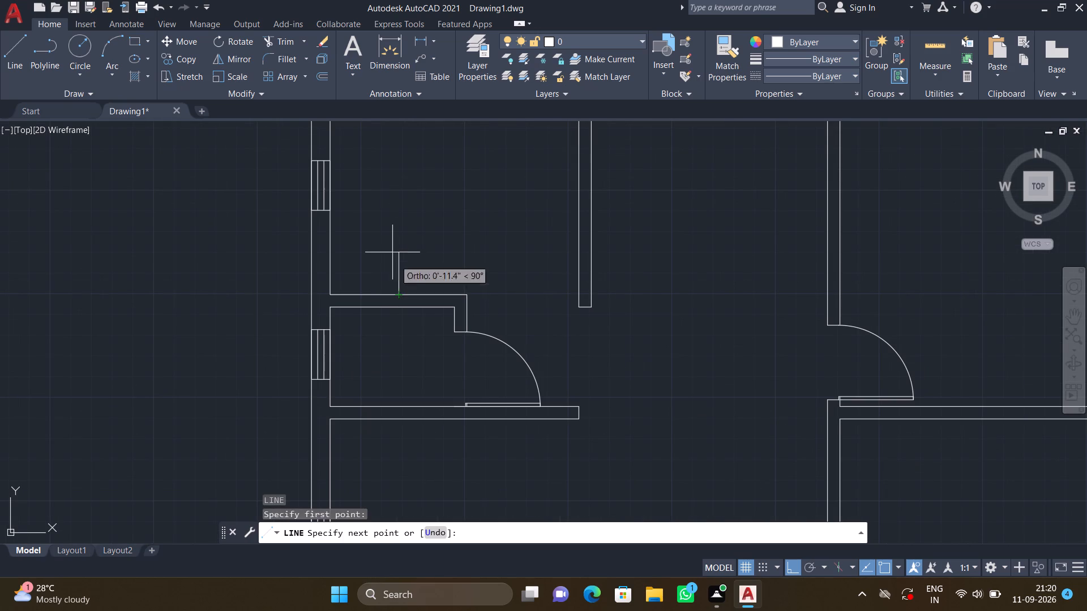
scroll(391, 236, down, 2)
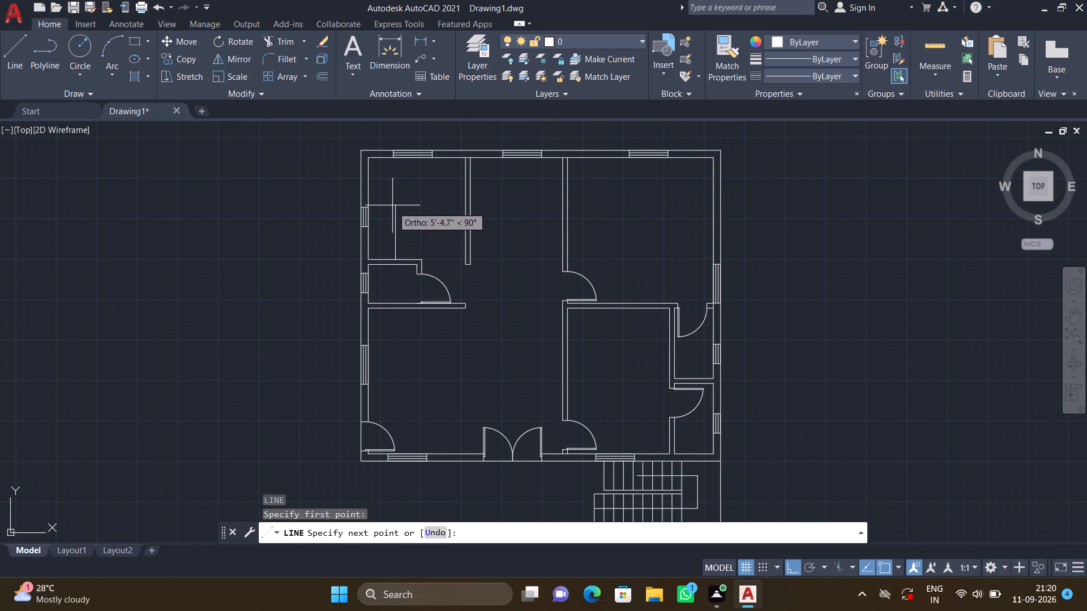
scroll(389, 187, up, 2)
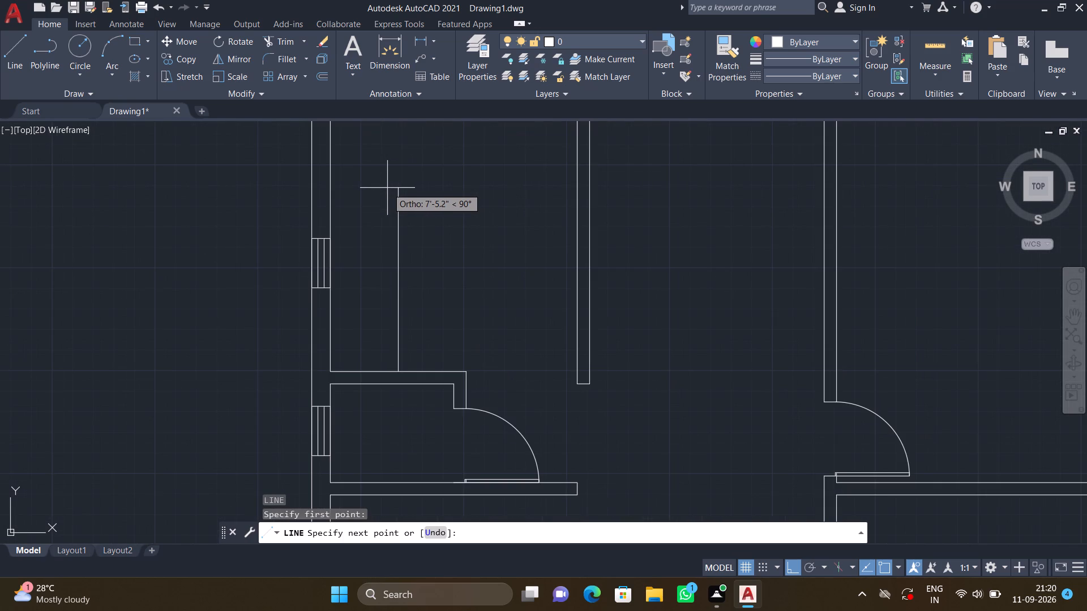
scroll(387, 188, down, 1)
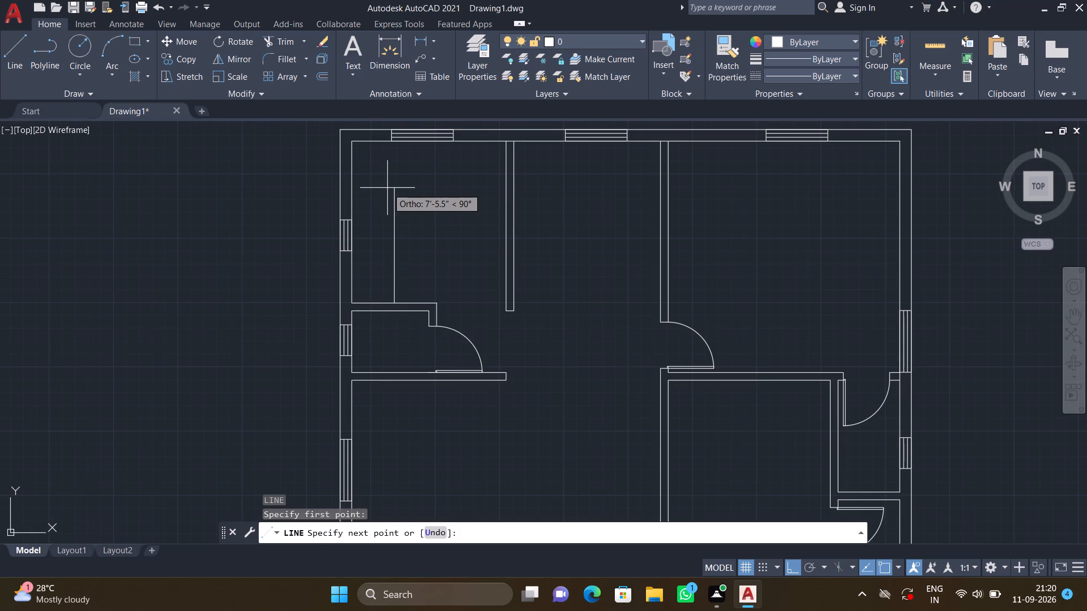
click(388, 180)
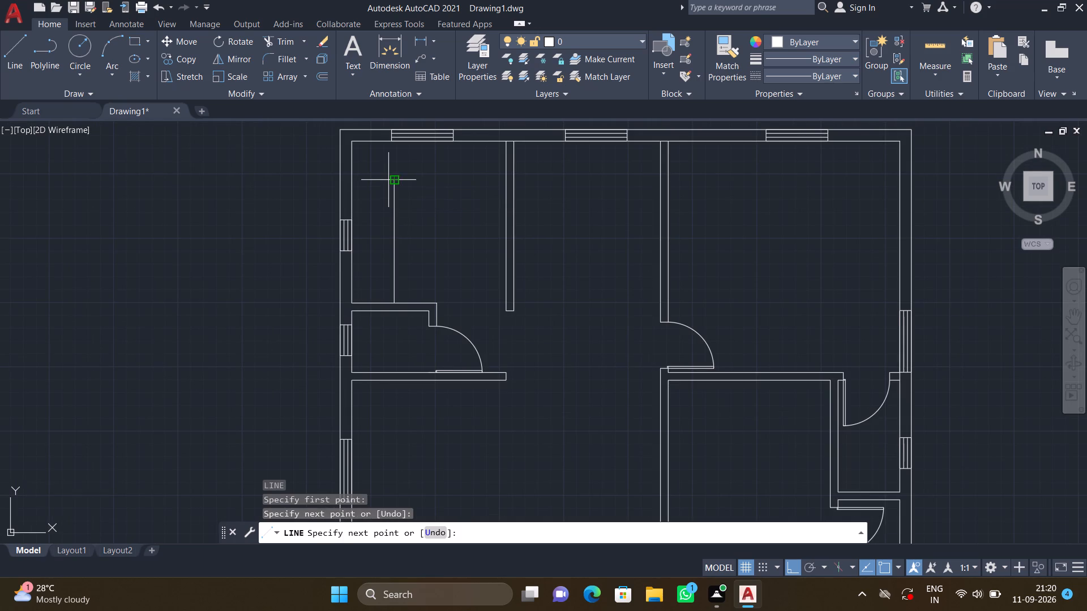
scroll(503, 183, down, 1)
scroll(504, 183, up, 1)
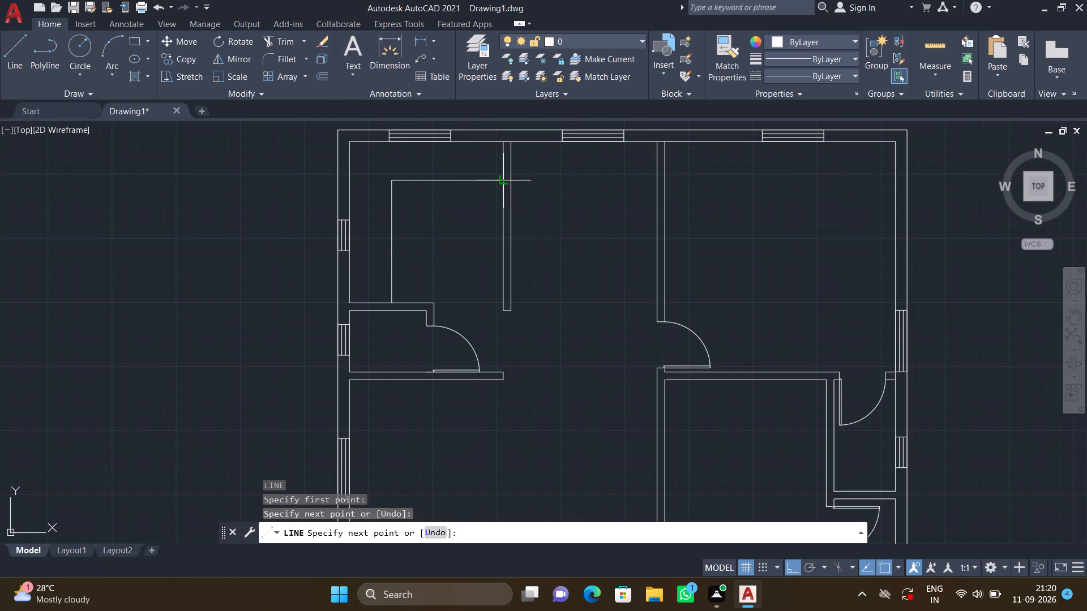
scroll(504, 183, up, 1)
click(502, 182)
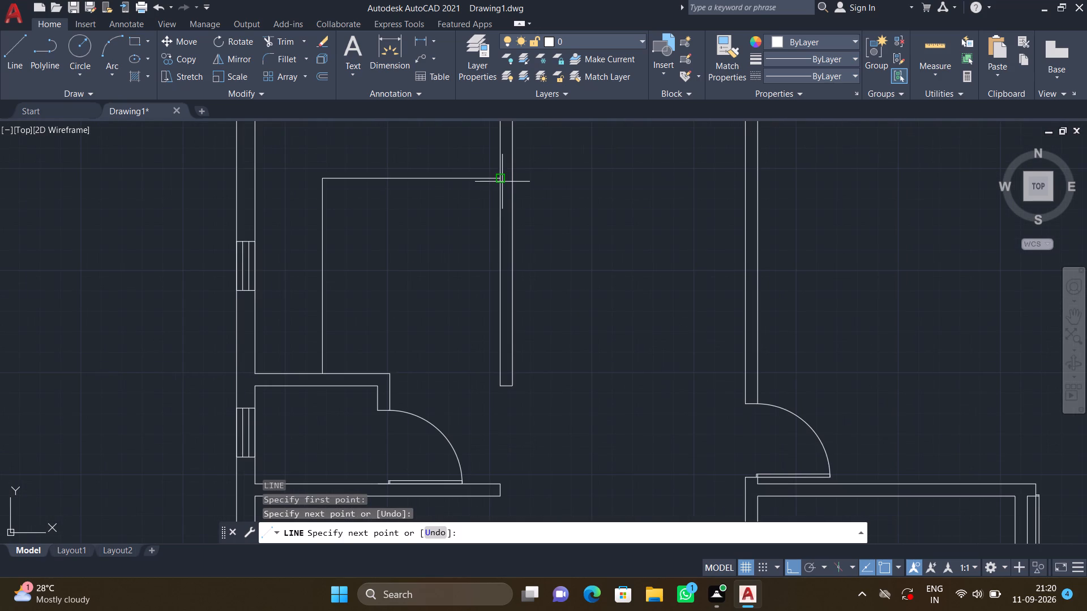
key(Return)
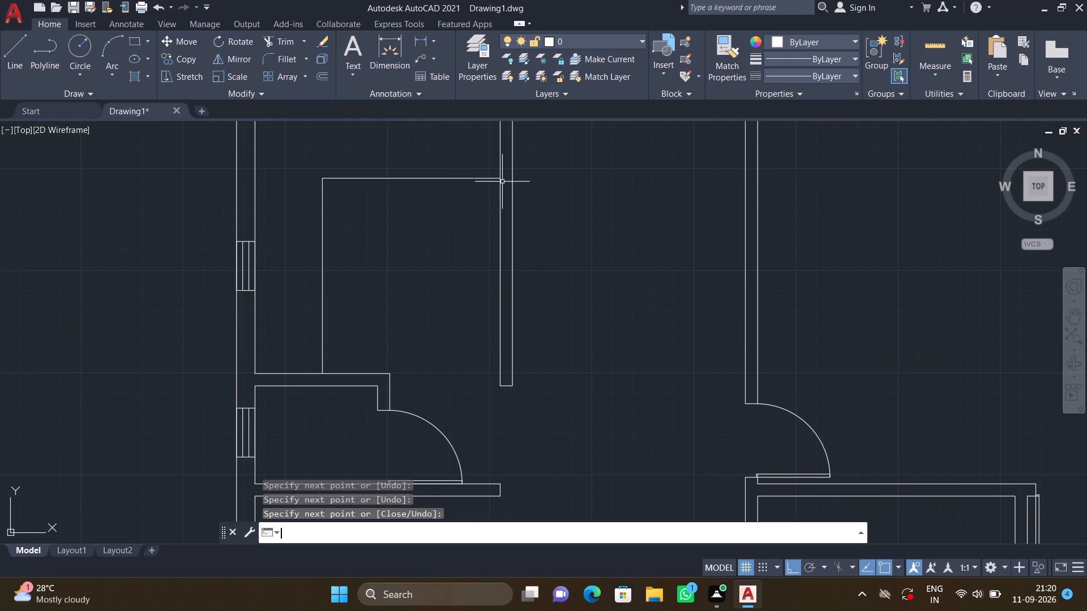
Draw an upright rectangle for the stove outline near the room's northwest corner, between the west wall and the counter edge line.
scroll(375, 181, down, 1)
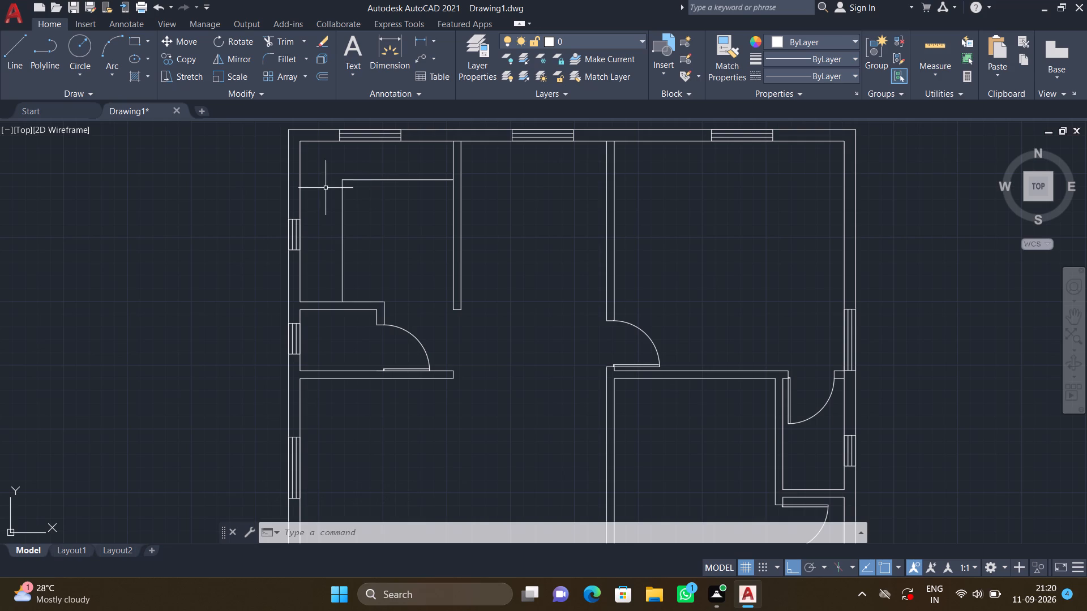
scroll(308, 171, up, 1)
middle_drag(308, 171, 387, 237)
scroll(387, 236, up, 2)
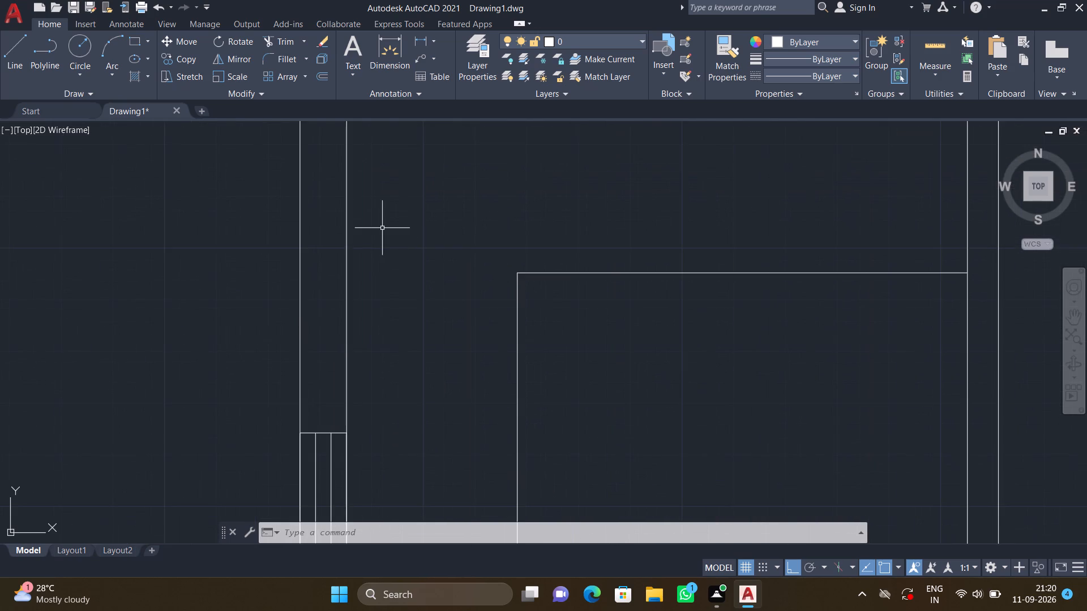
middle_drag(382, 228, 409, 290)
scroll(409, 290, up, 1)
text(REC)
key(Return)
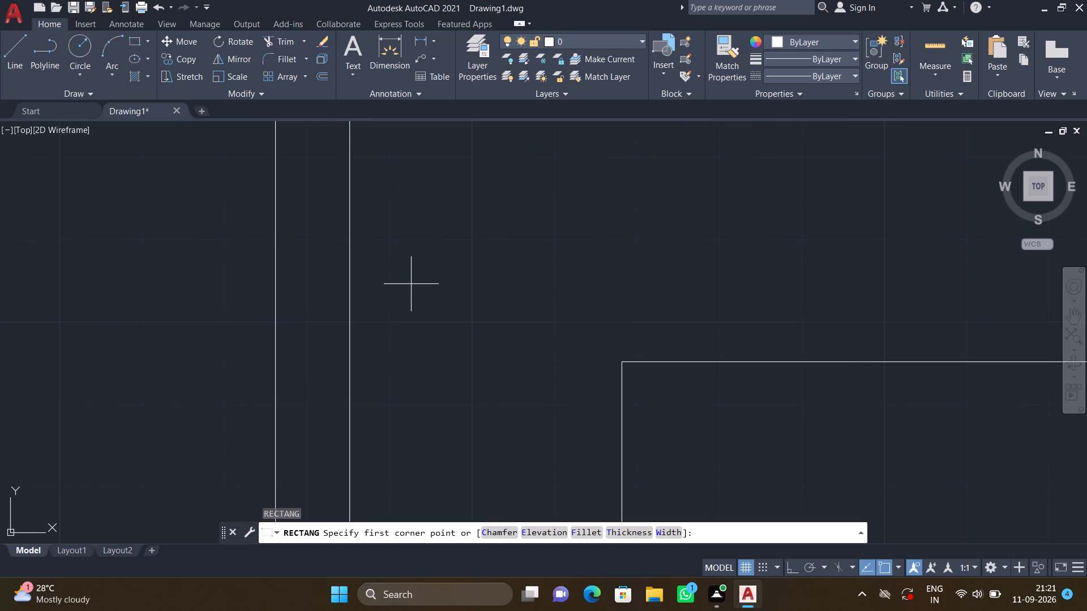
scroll(408, 280, down, 1)
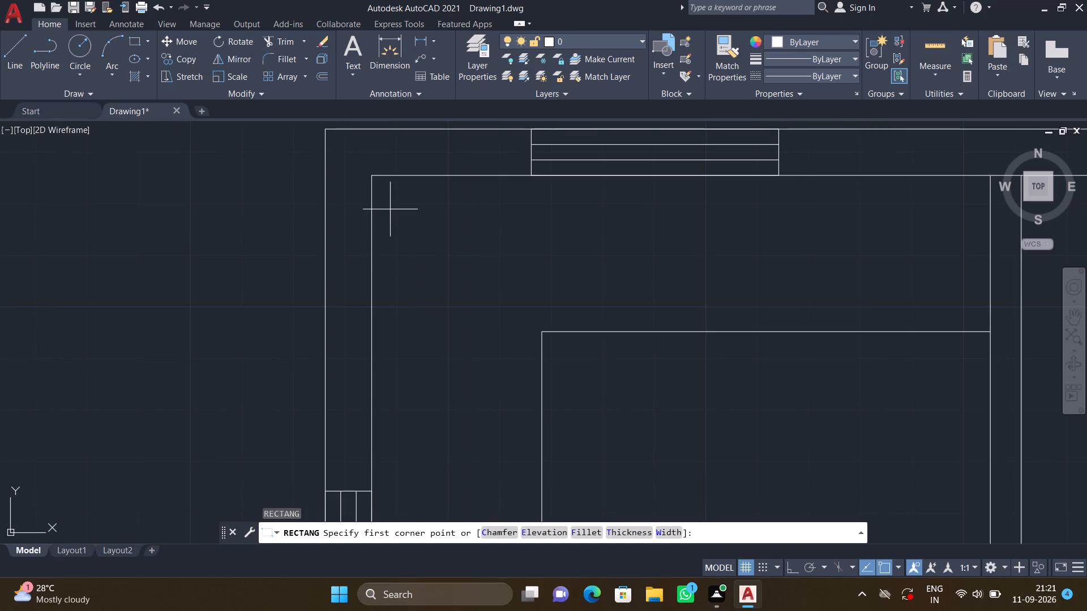
click(393, 223)
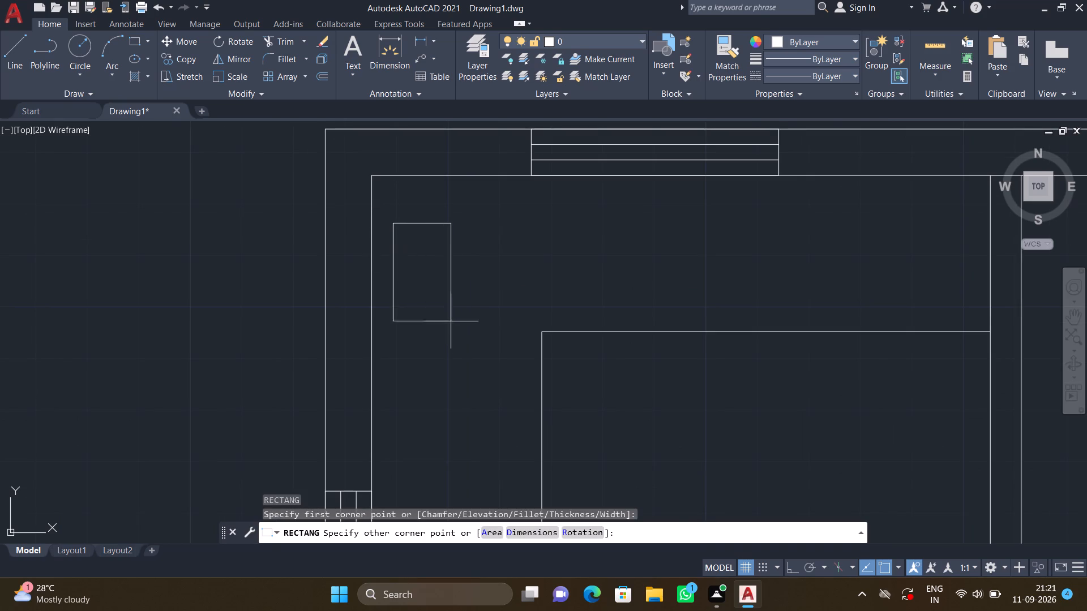
click(507, 379)
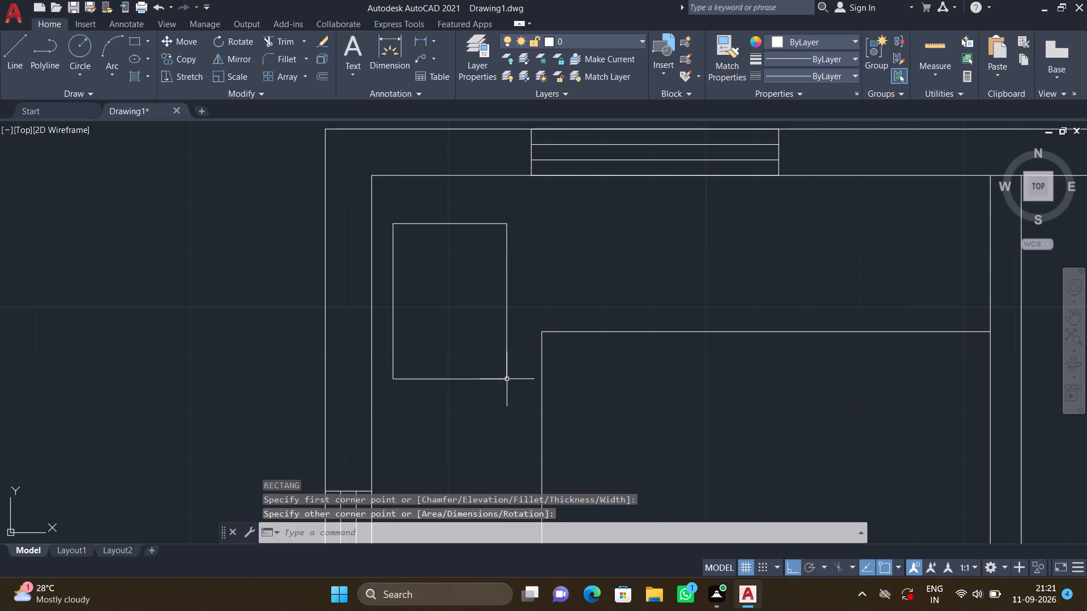
key(Return)
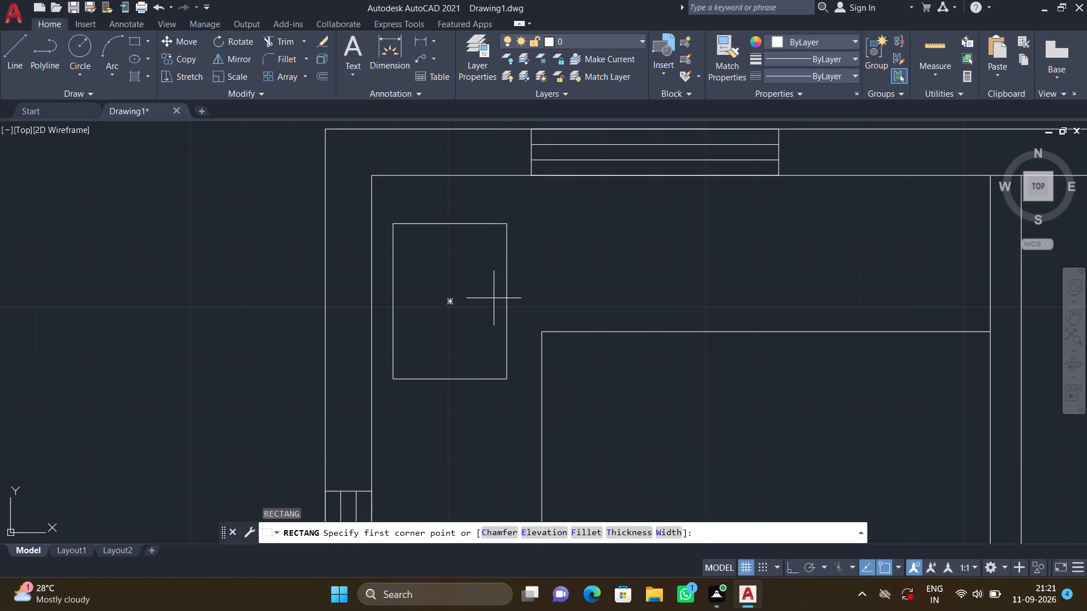
key(Escape)
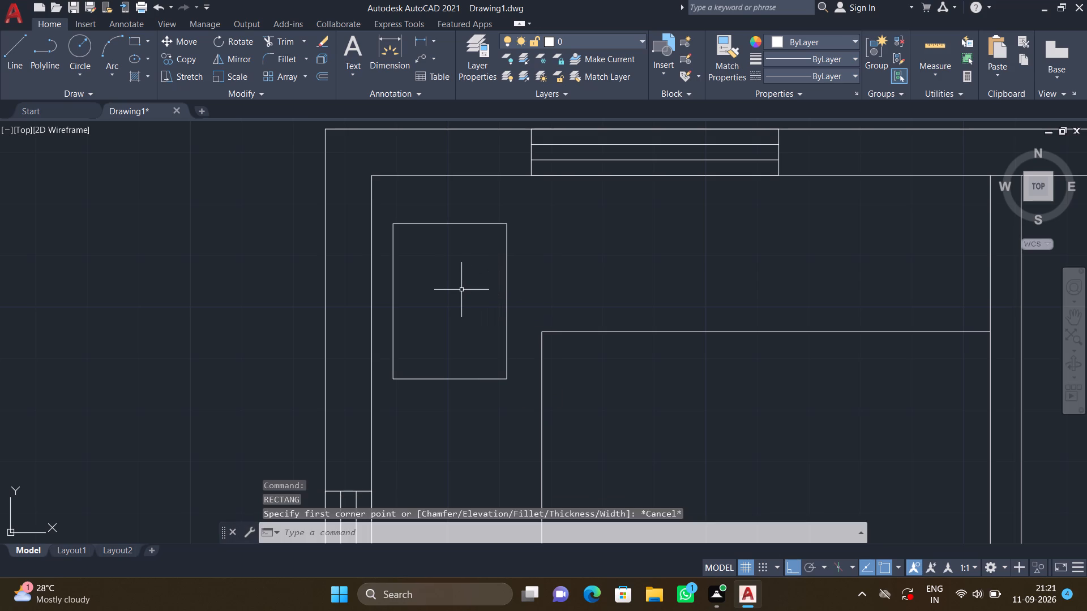
Offset the stove rectangle inward by 1".
key(o)
key(Return)
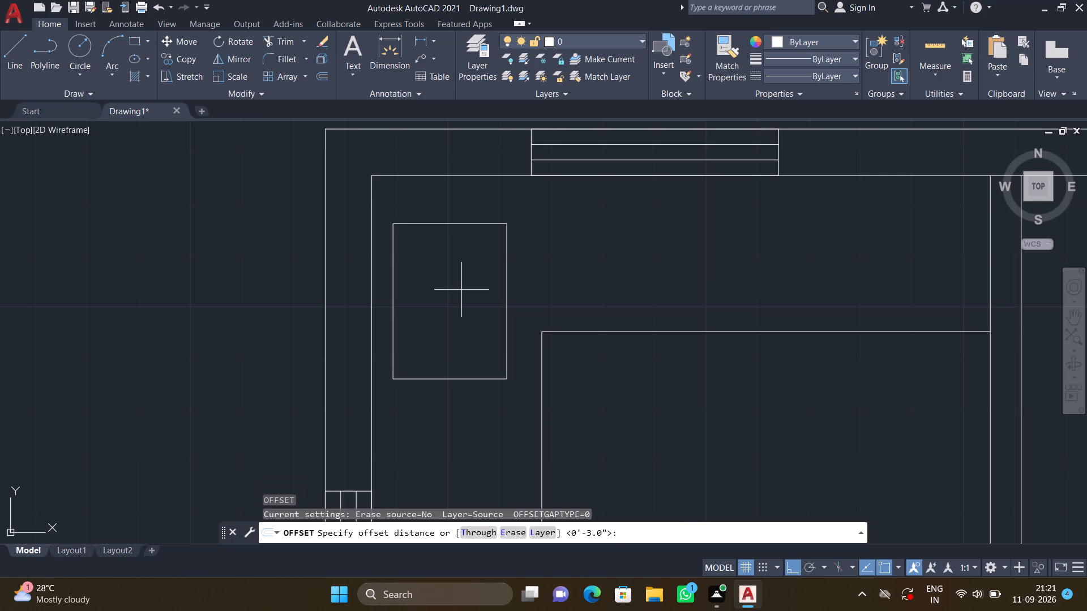
text(1")
key(Return)
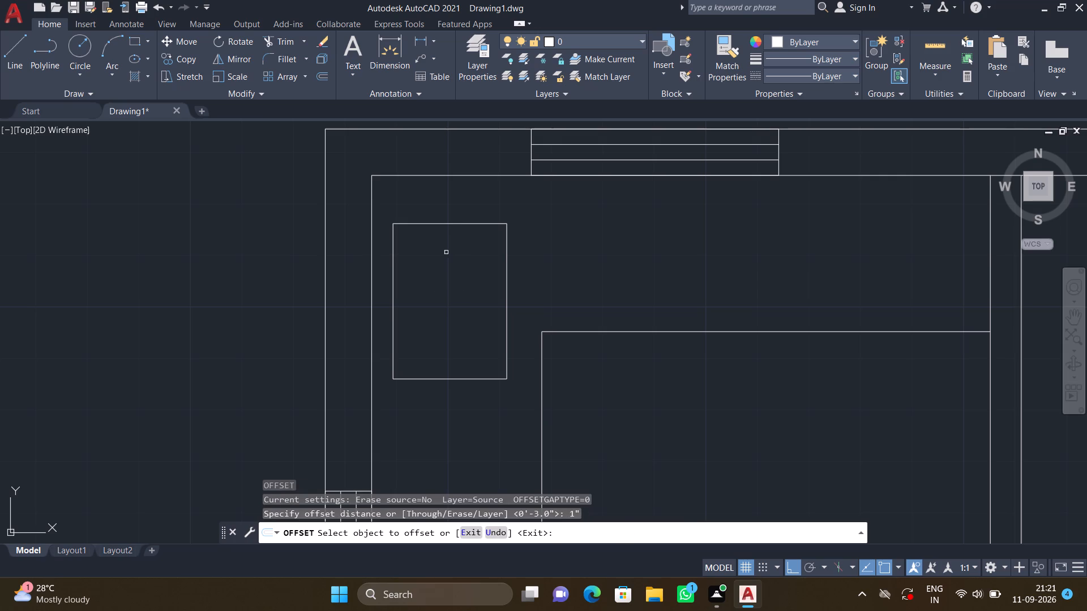
click(451, 224)
click(450, 251)
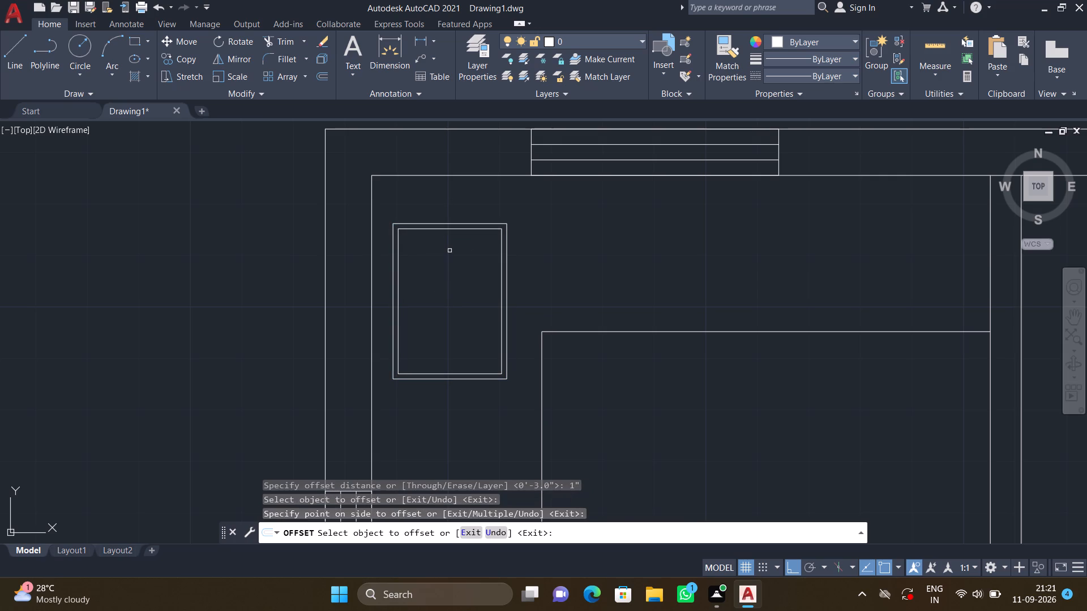
key(Return)
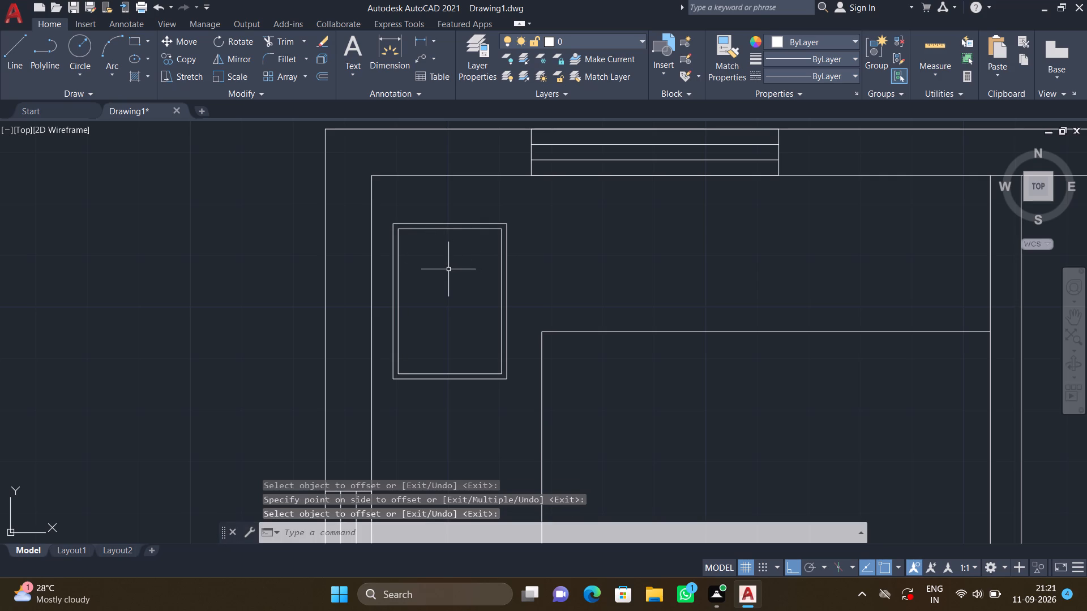
Draw a burner circle with a radius of about 4" in the northern half of the stove rectangle.
key(c)
key(Return)
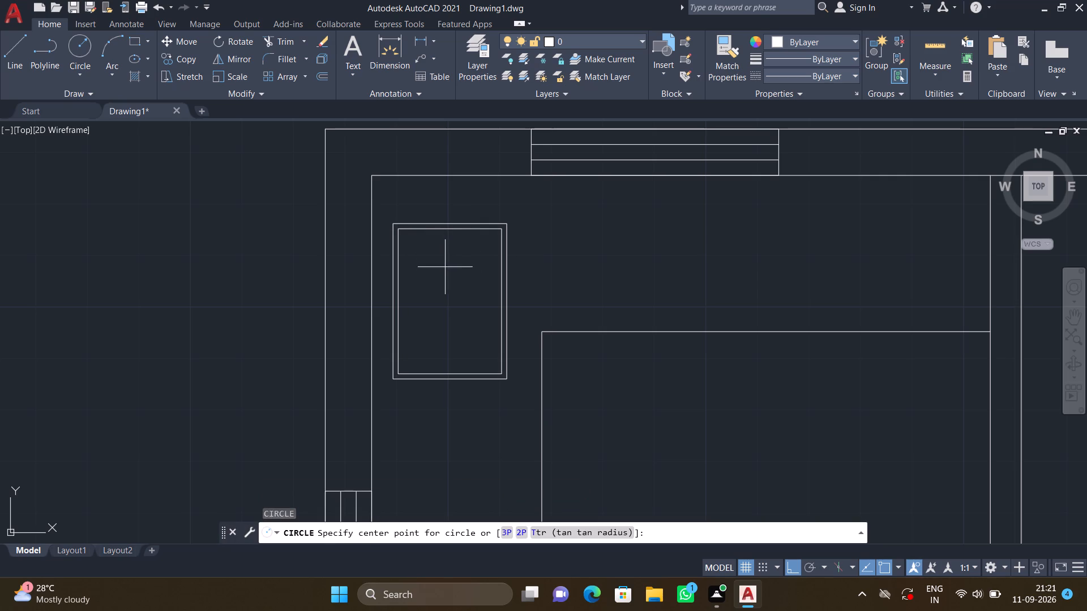
click(444, 271)
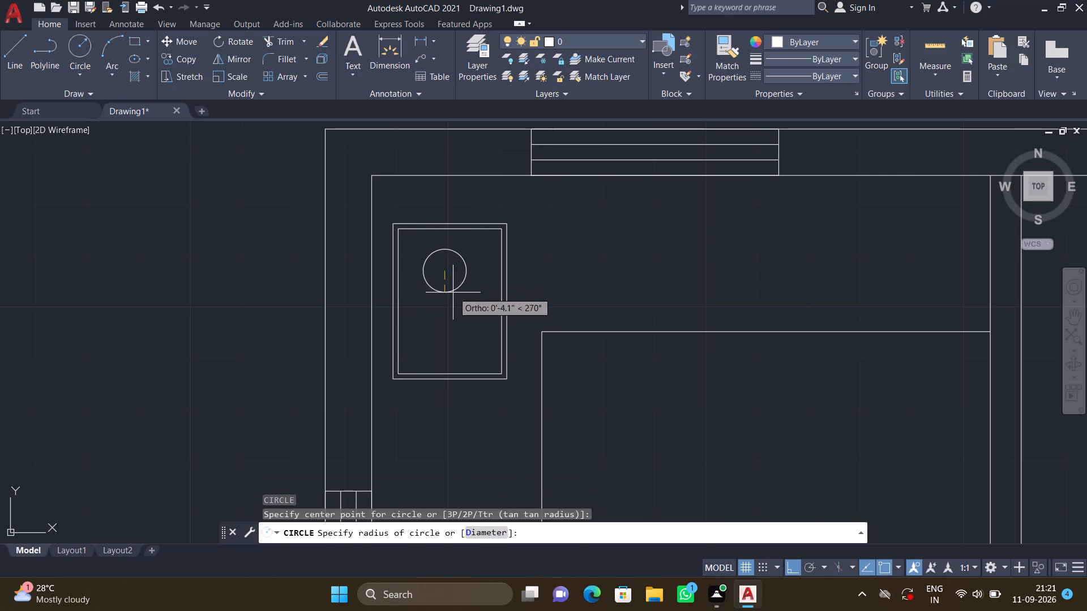
click(453, 294)
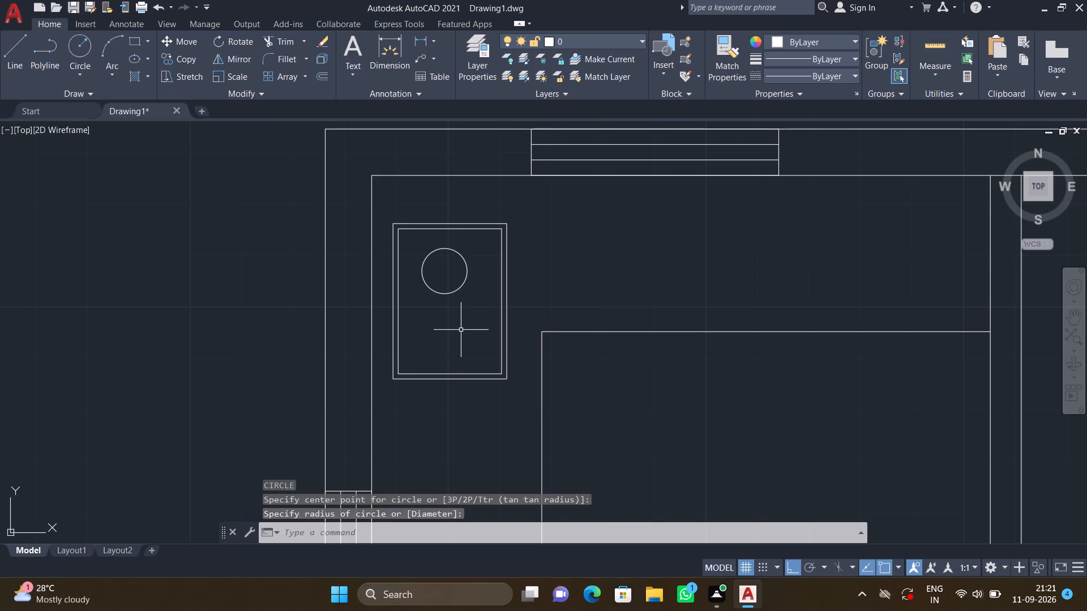
Copy the burner circle about 1'-0.8" straight south within the stove rectangle.
text(CO)
key(Return)
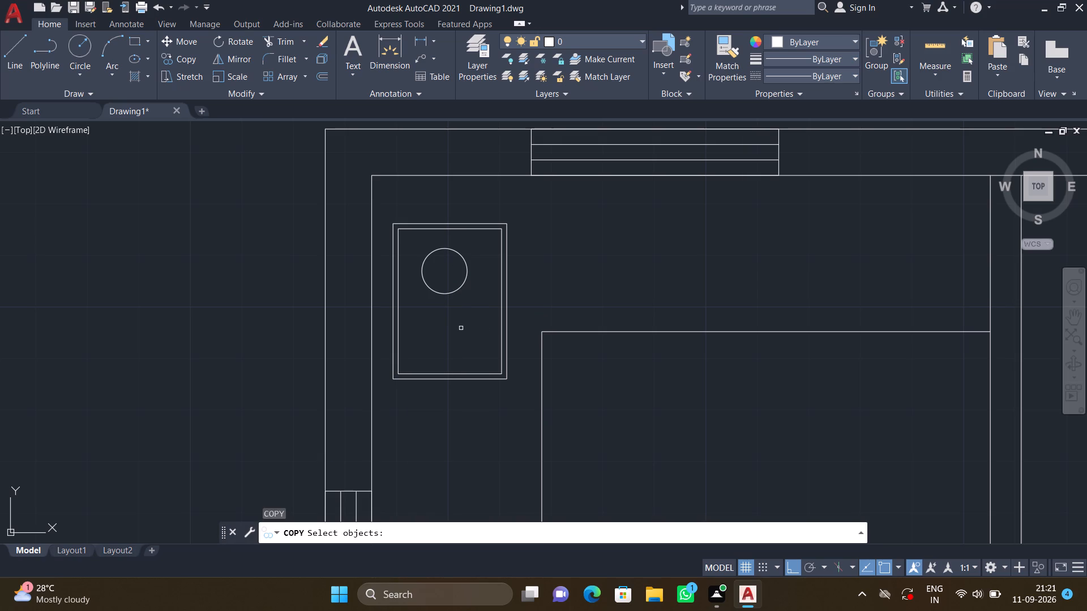
click(454, 290)
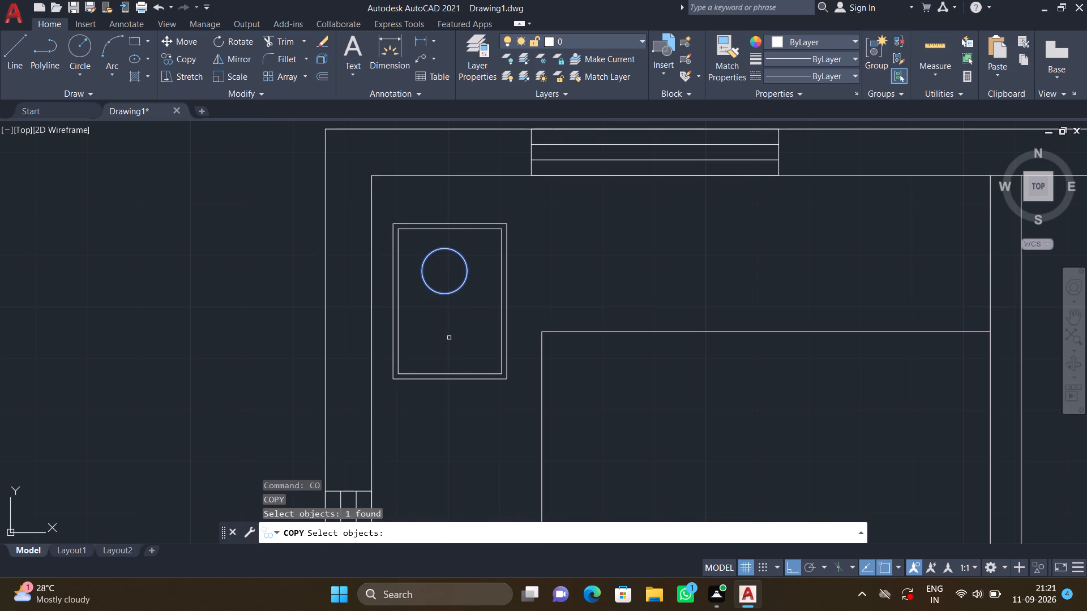
key(Return)
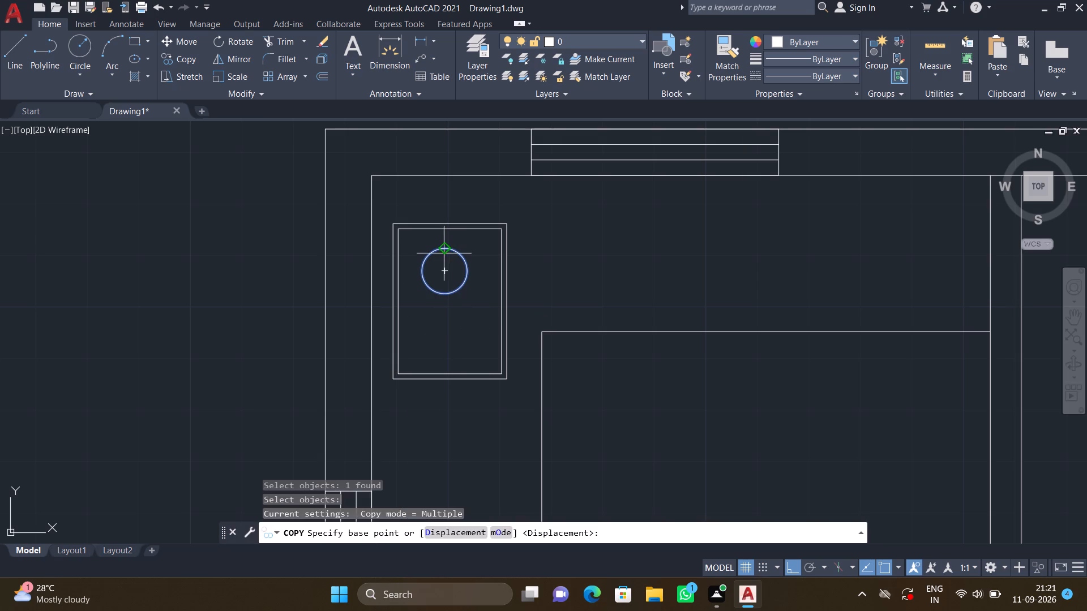
click(443, 267)
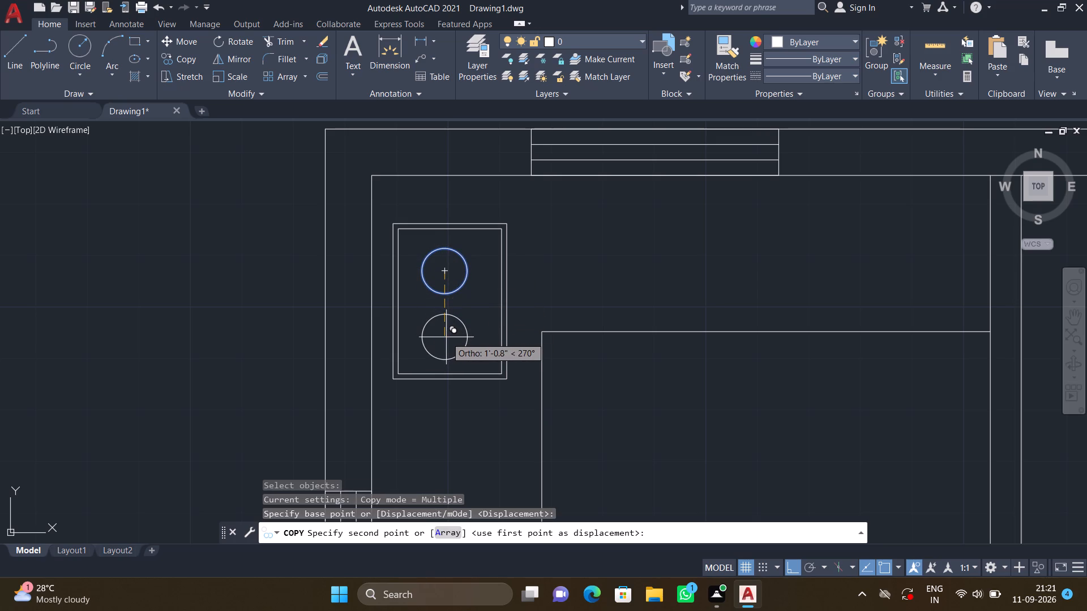
click(447, 337)
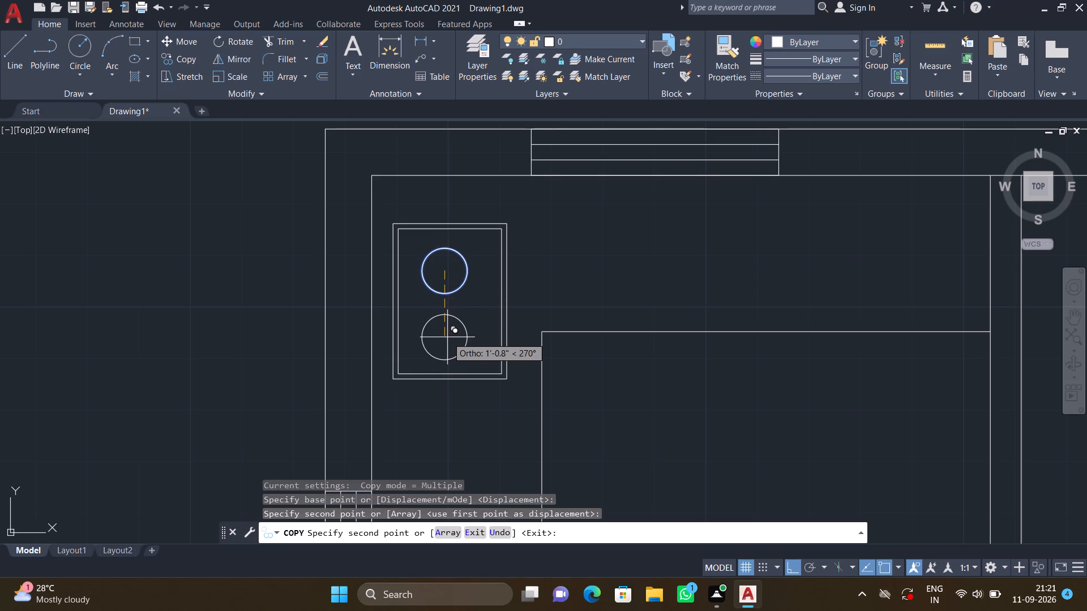
key(Return)
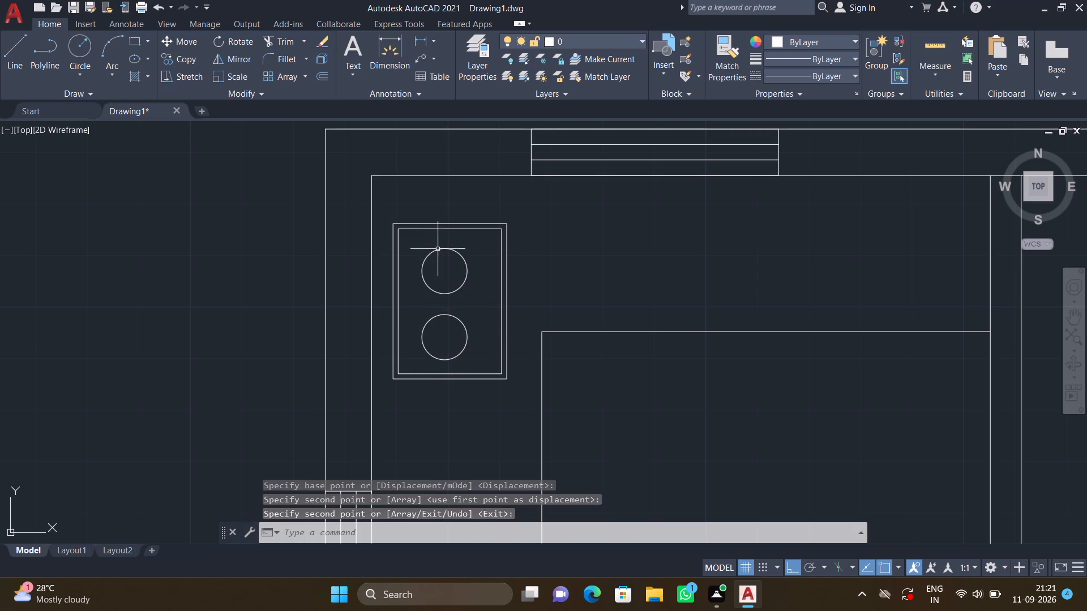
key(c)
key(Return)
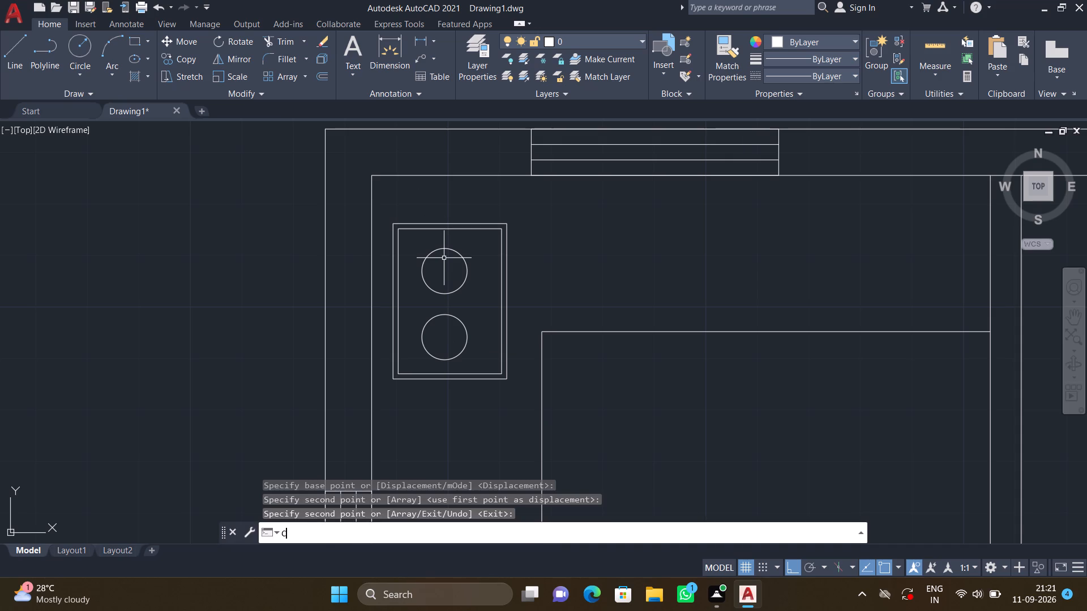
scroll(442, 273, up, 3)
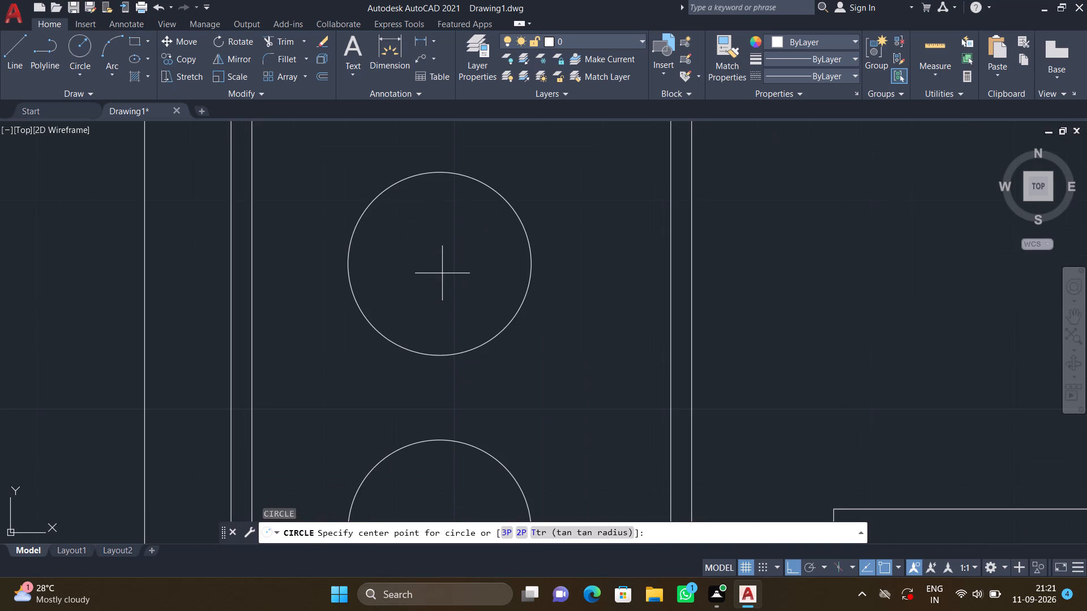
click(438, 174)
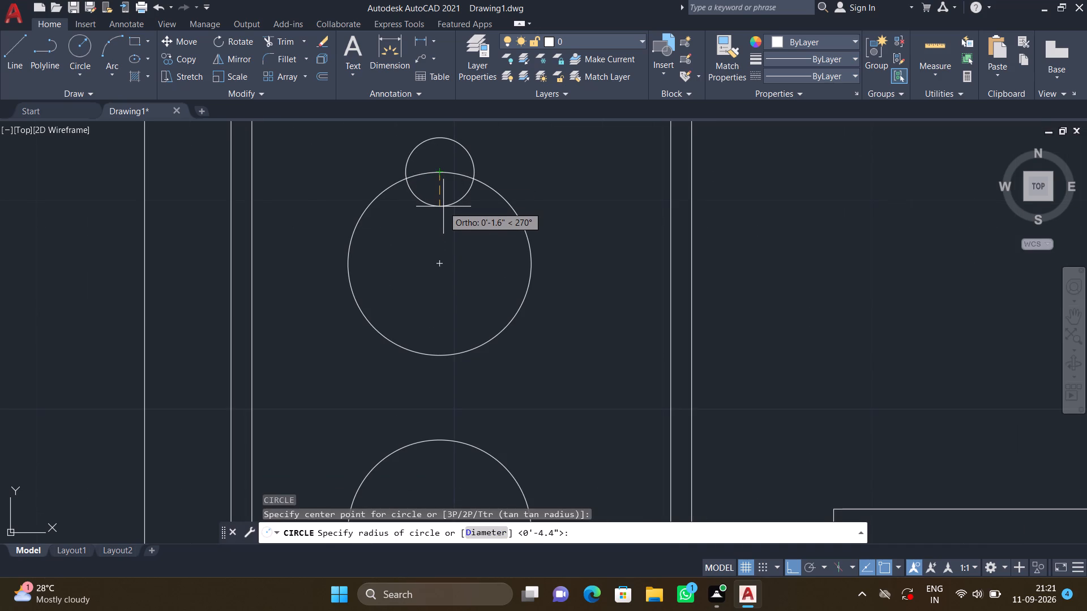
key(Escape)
Draw a concentric inner circle with a radius of about 3" inside the stove's northern burner circle.
key(space)
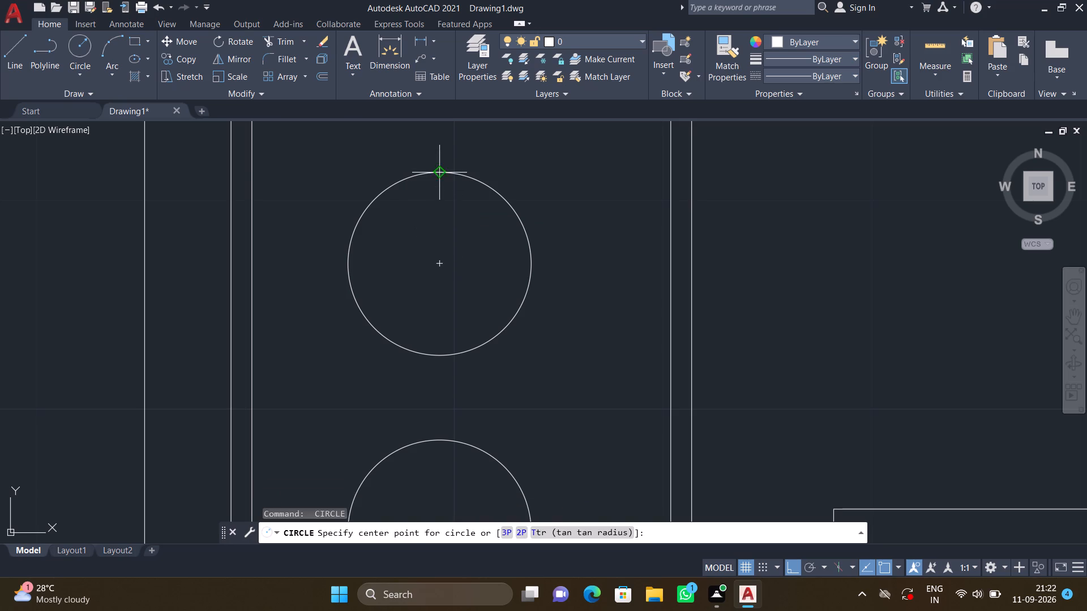
click(443, 266)
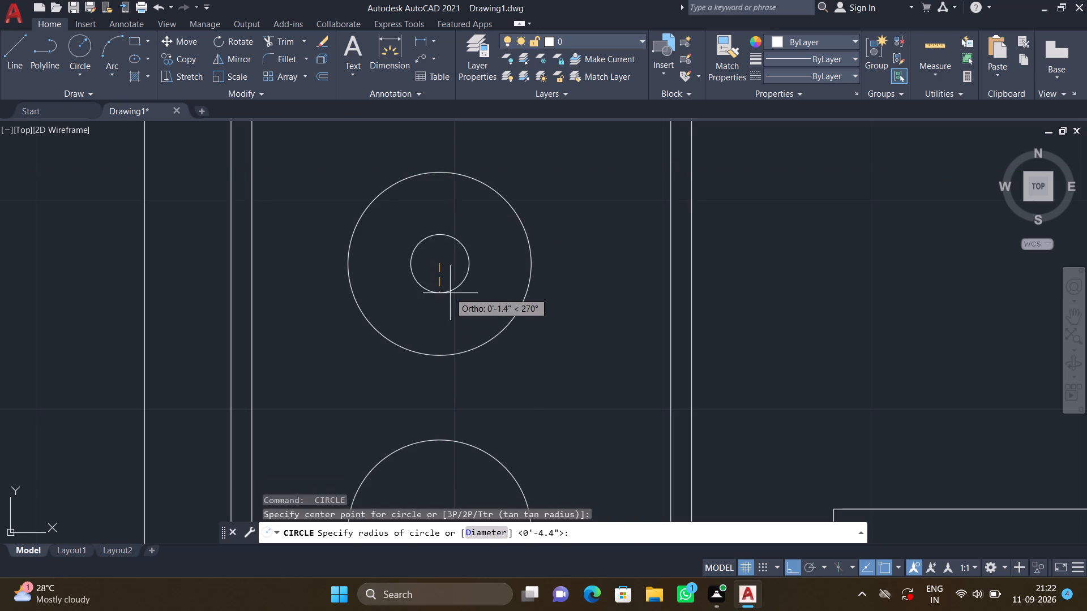
click(465, 330)
scroll(479, 360, down, 3)
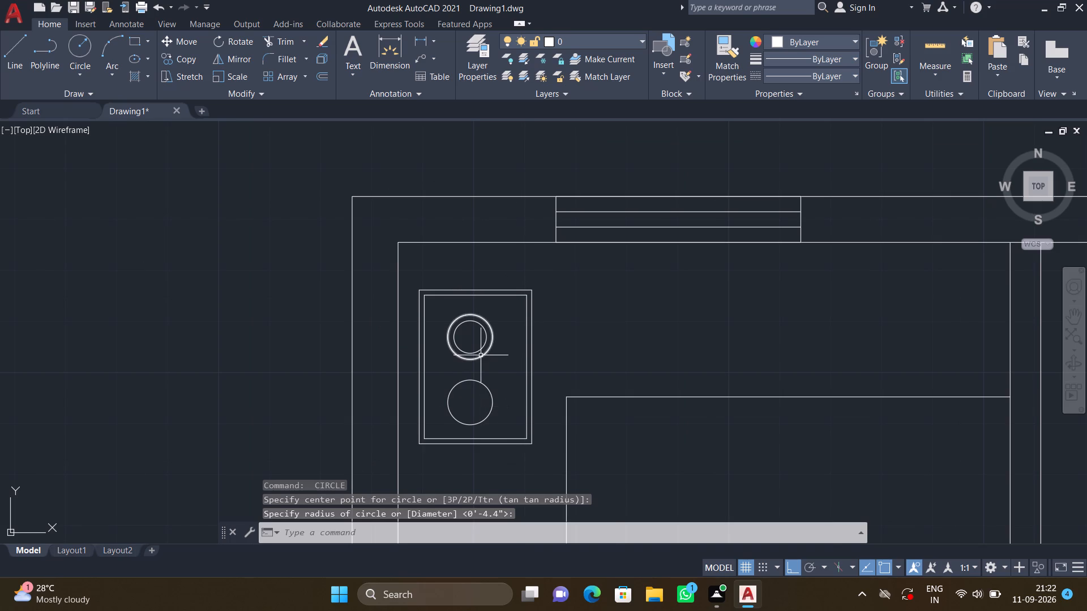
Copy the inner burner circle from the northern burner's center to the southern burner's center.
scroll(481, 355, up, 1)
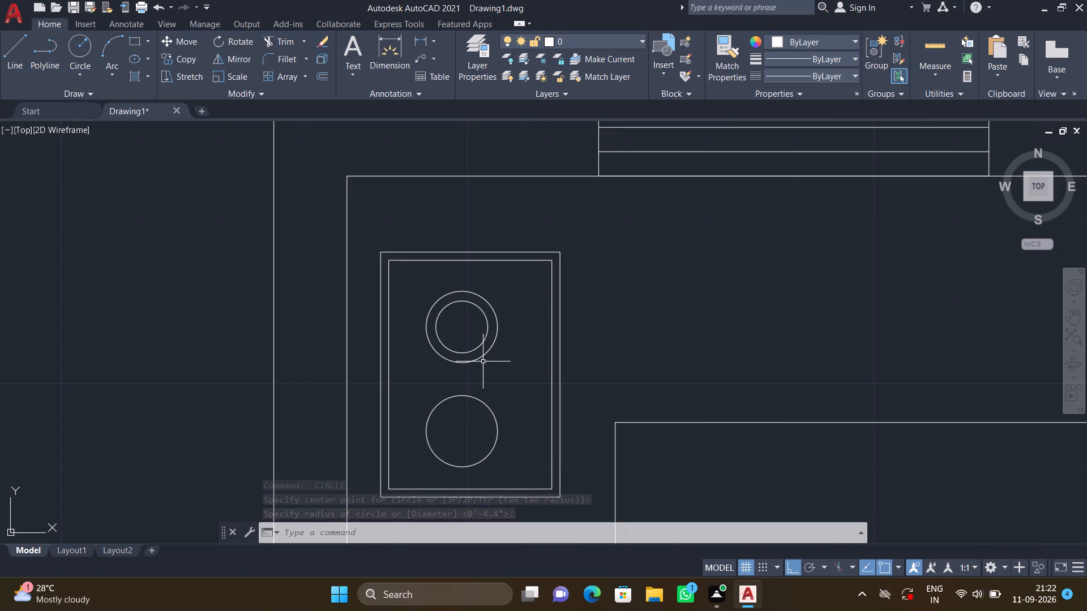
text(CO)
key(Return)
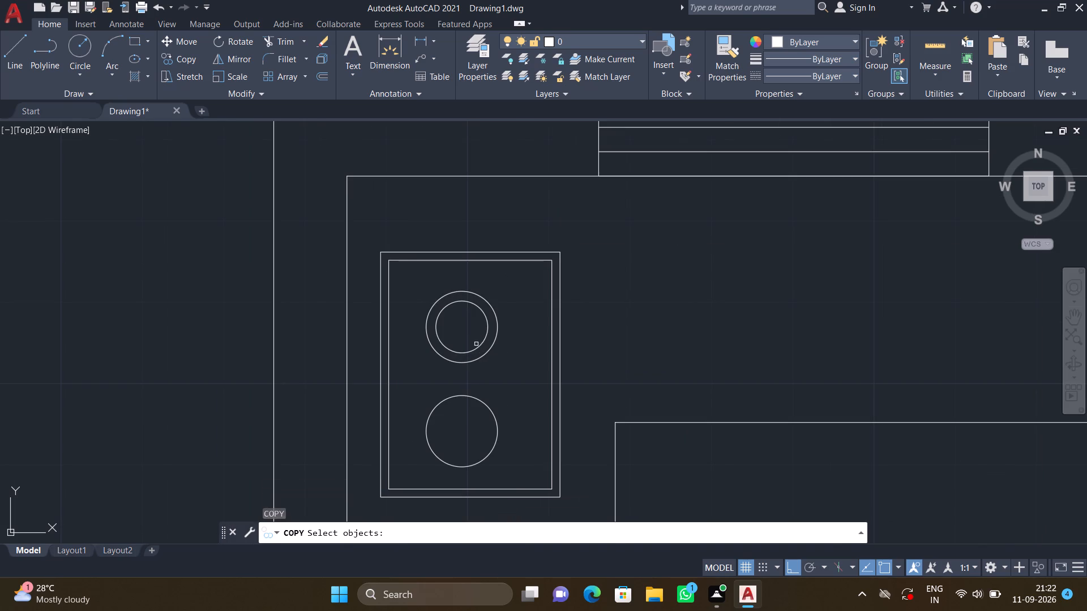
click(478, 346)
key(Return)
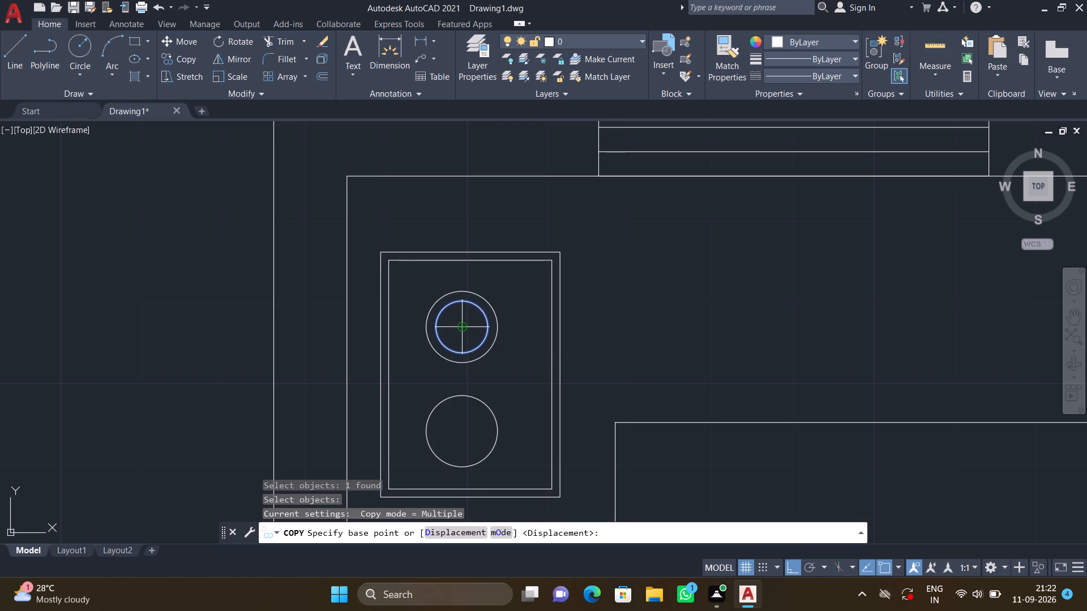
click(463, 329)
scroll(466, 432, up, 1)
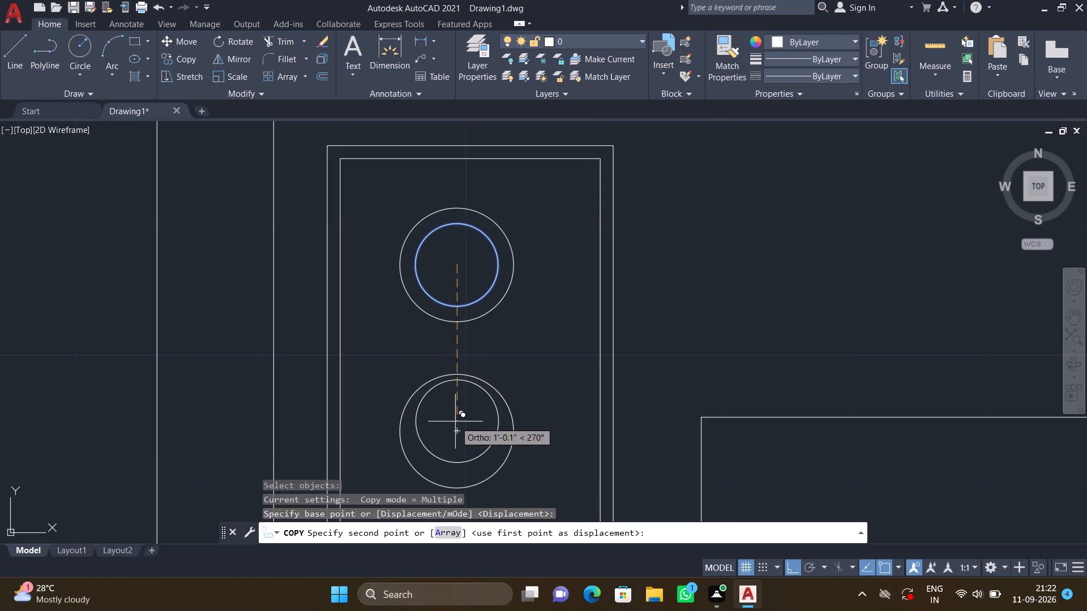
click(456, 427)
key(Return)
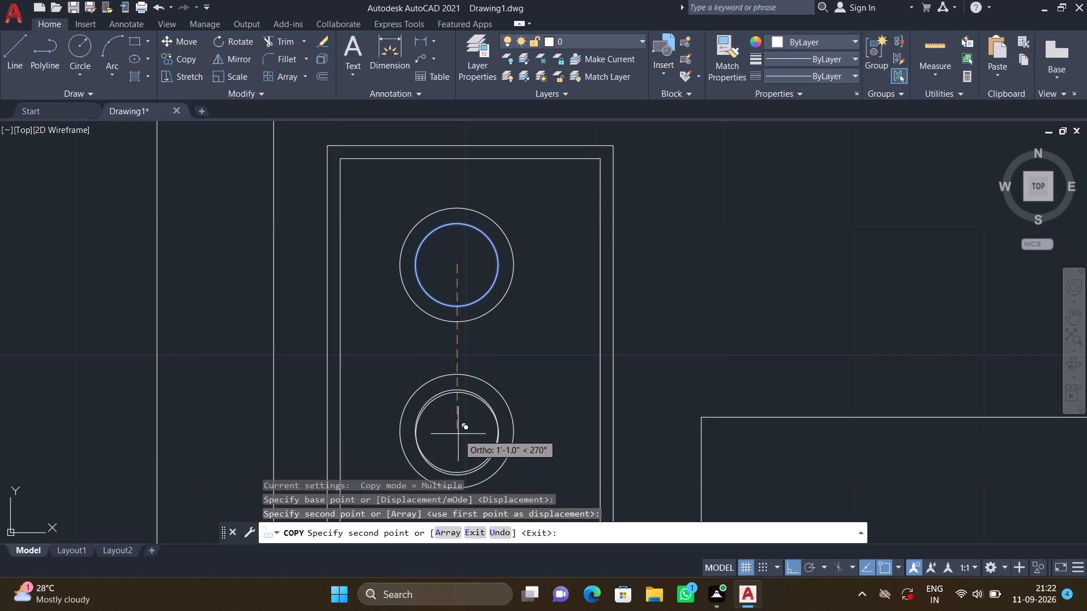
Draw a small, narrow east-west rectangle in the gap between the stove's two burners.
scroll(462, 433, down, 2)
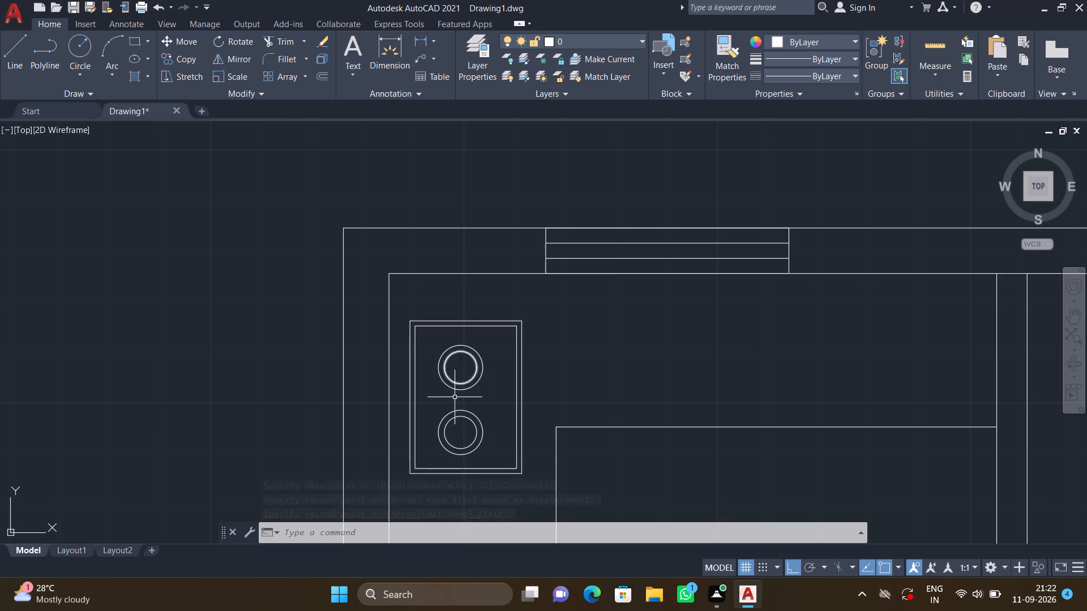
scroll(450, 395, up, 2)
text(REC)
key(Return)
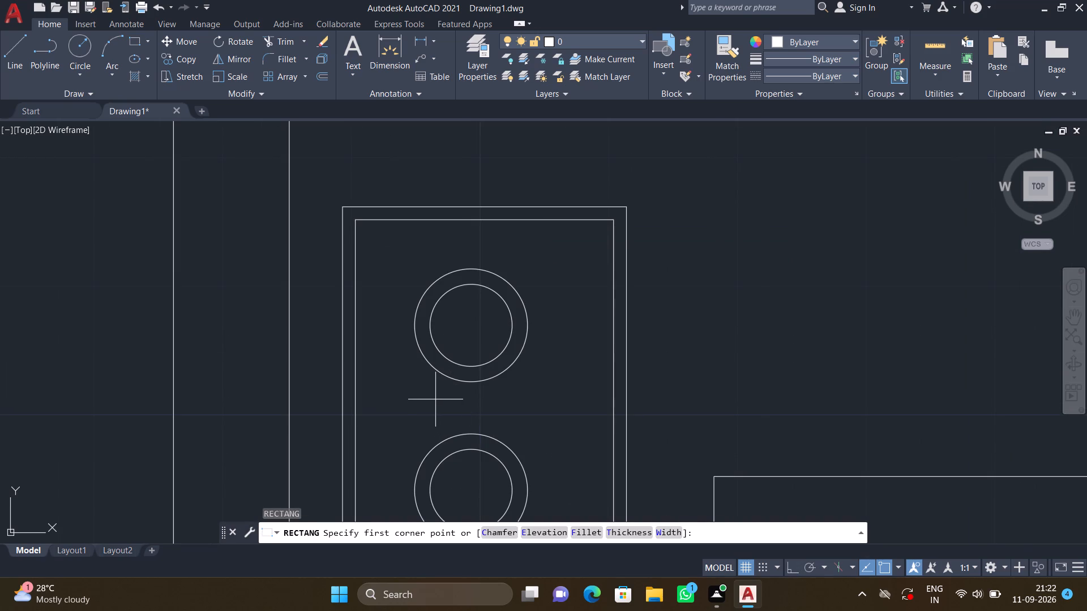
click(435, 399)
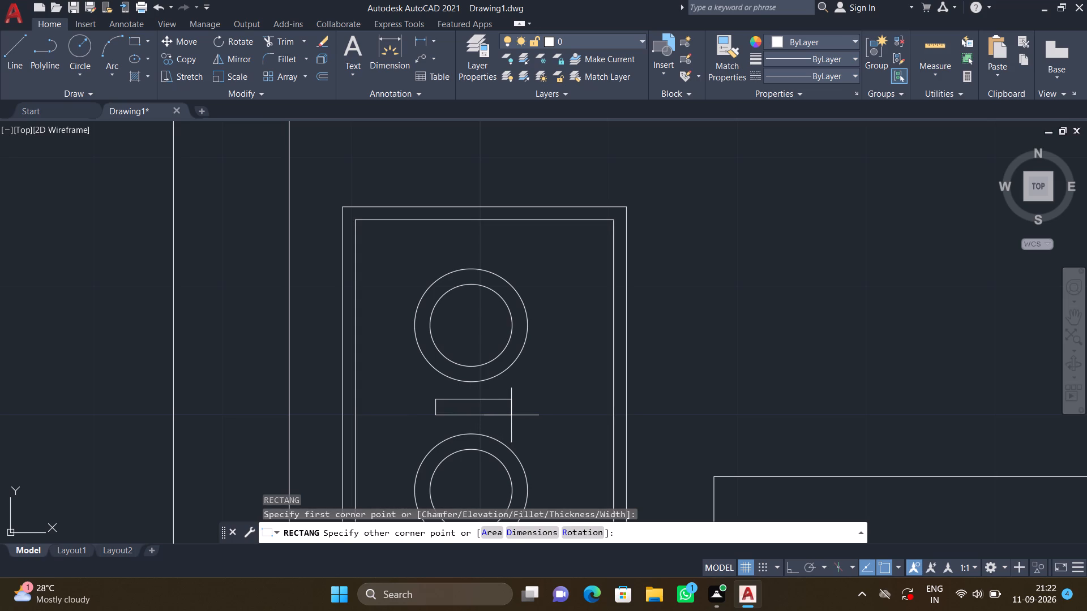
click(510, 415)
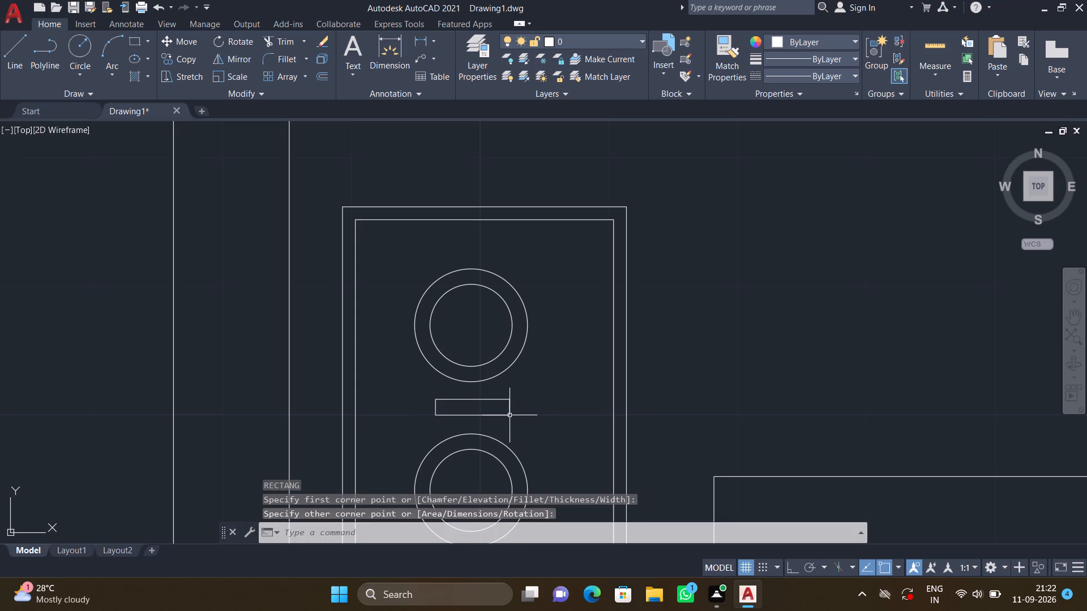
key(Return)
scroll(530, 392, down, 1)
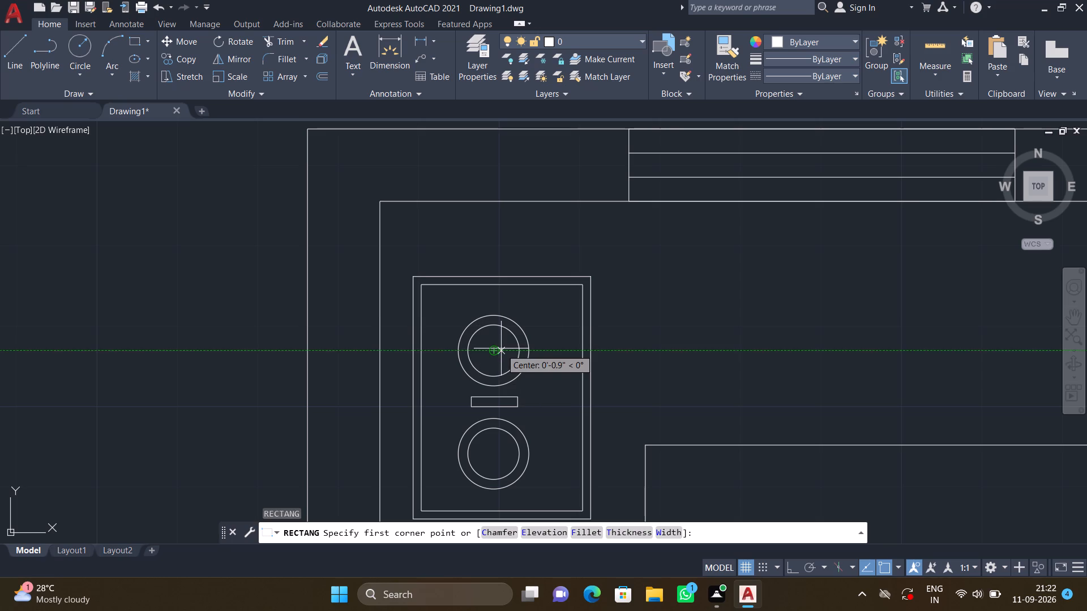
key(Escape)
Start drawing a line for the stove's northern burner detail.
key(l)
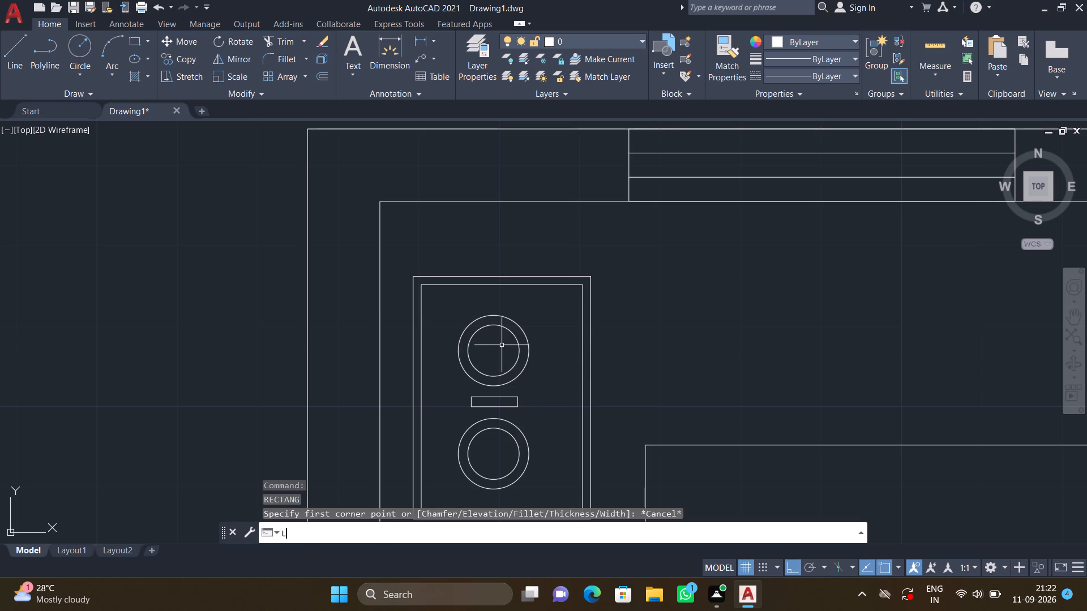
key(Return)
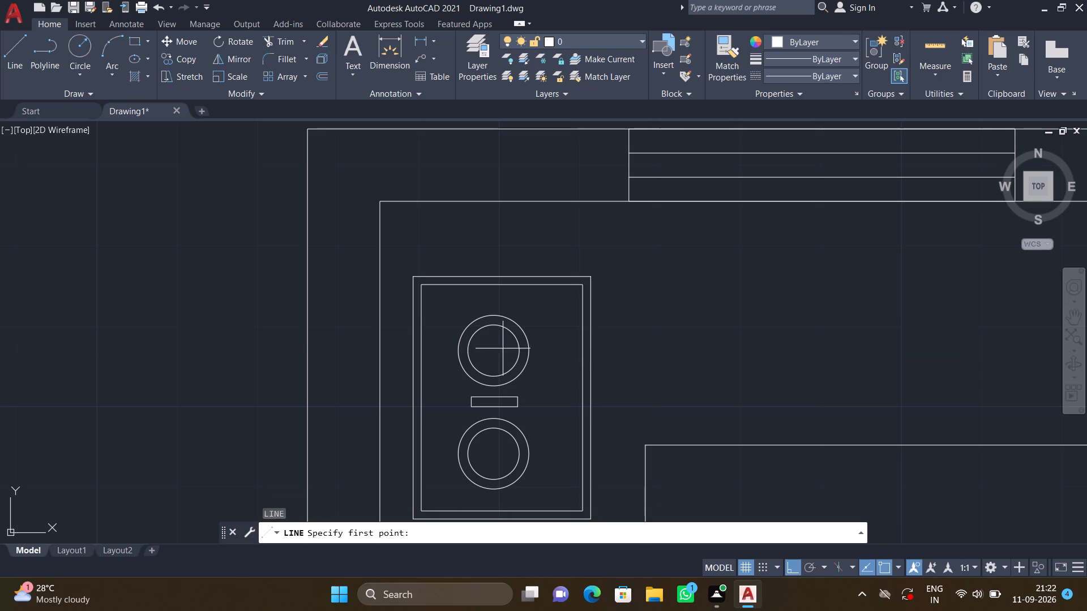
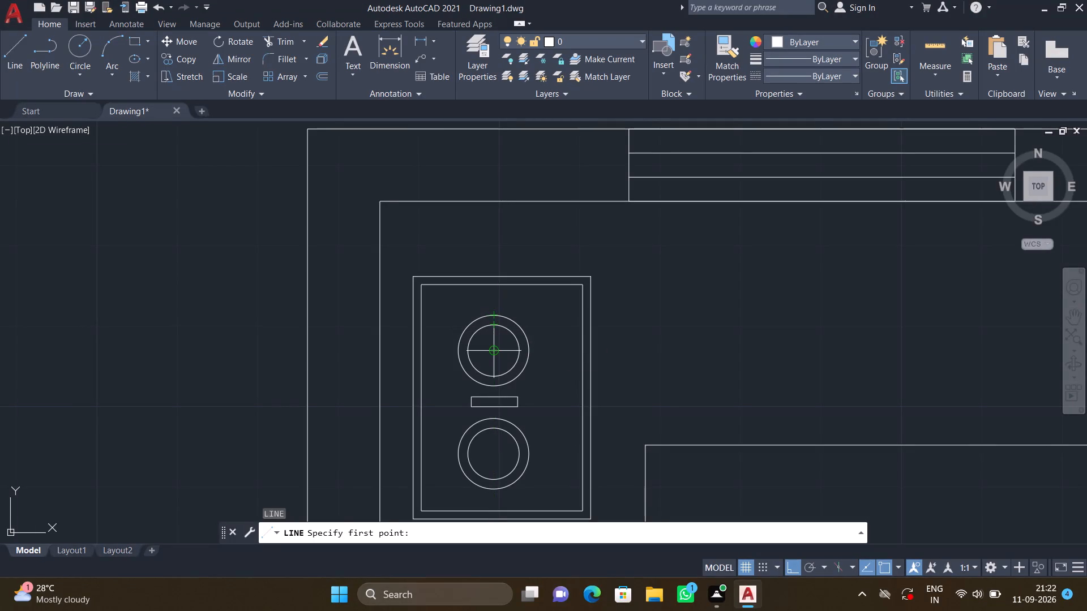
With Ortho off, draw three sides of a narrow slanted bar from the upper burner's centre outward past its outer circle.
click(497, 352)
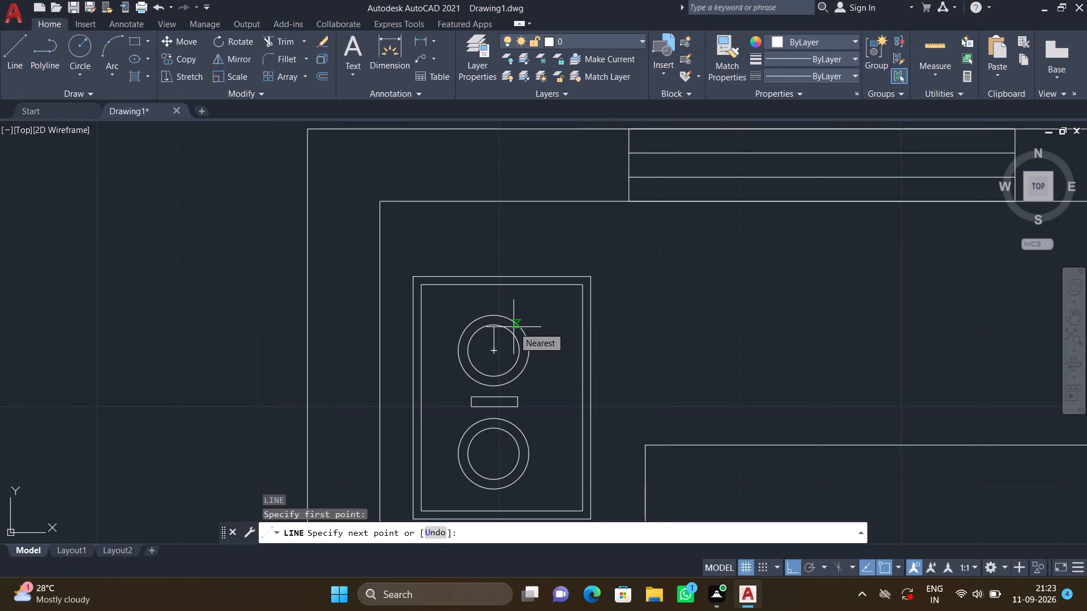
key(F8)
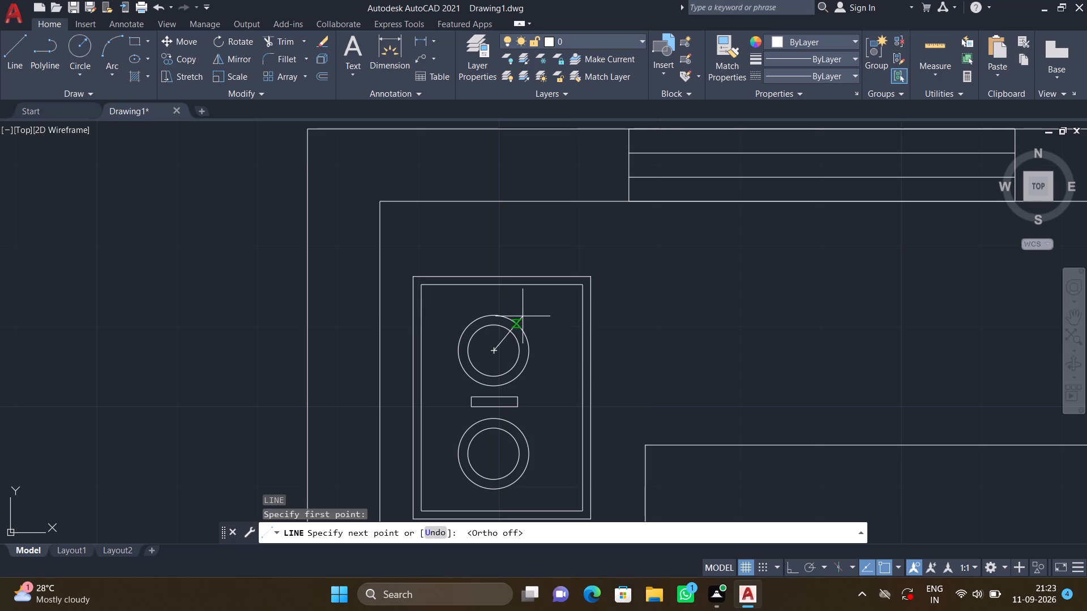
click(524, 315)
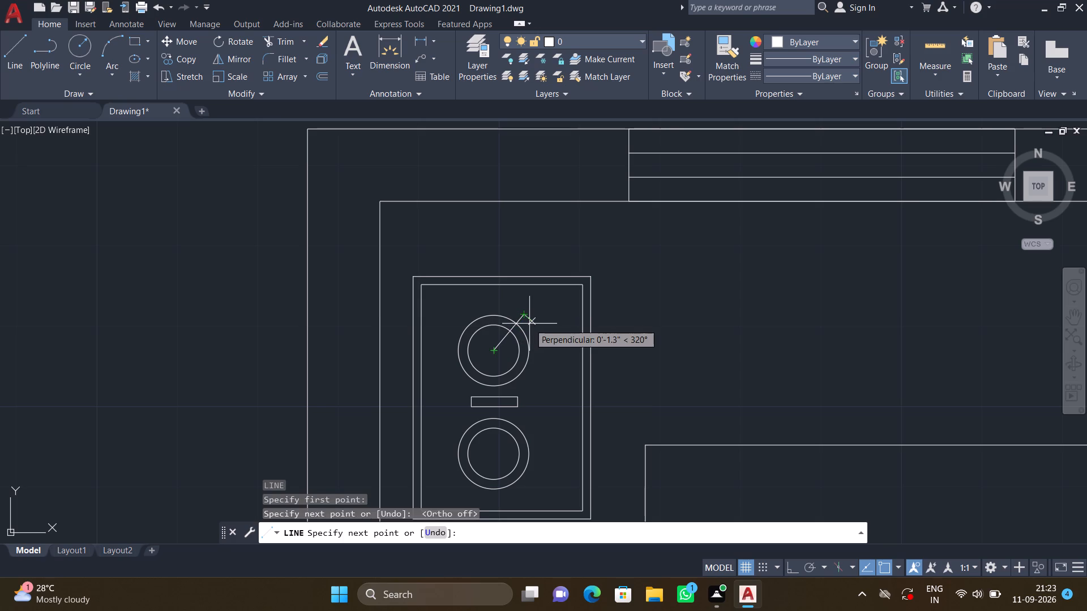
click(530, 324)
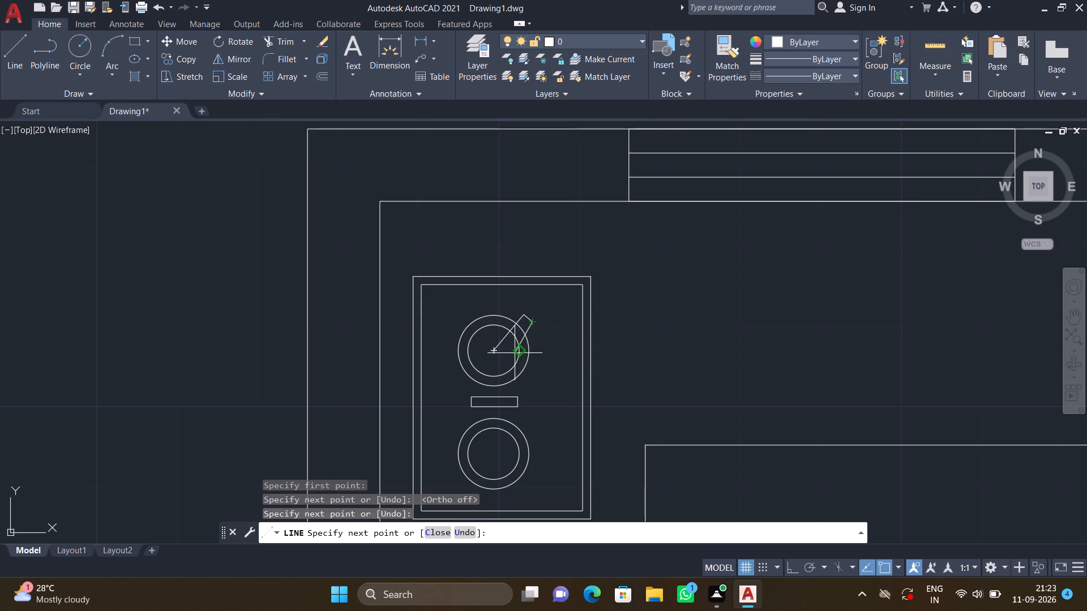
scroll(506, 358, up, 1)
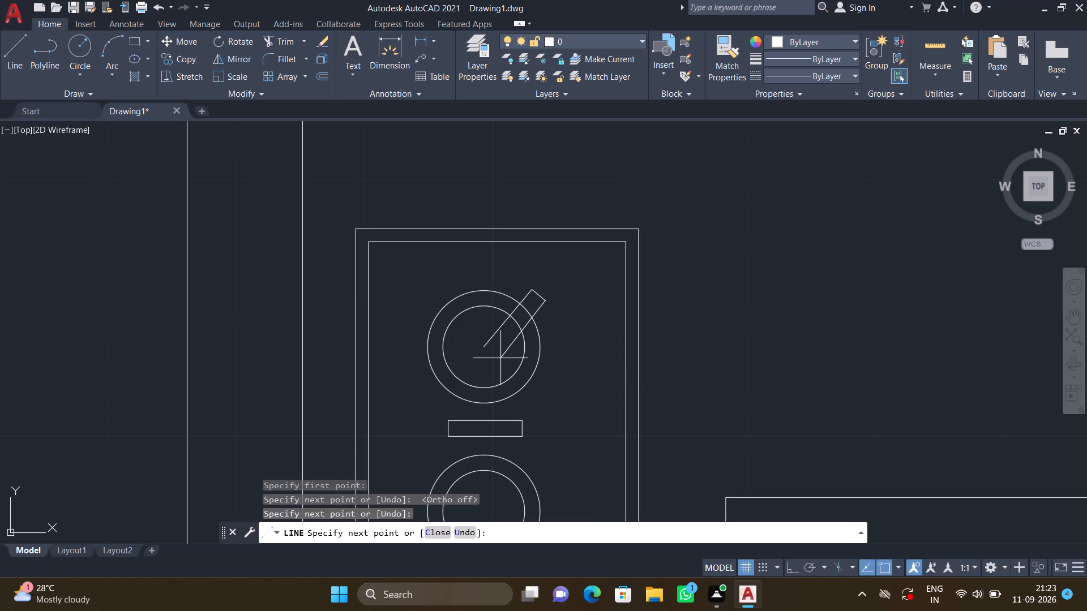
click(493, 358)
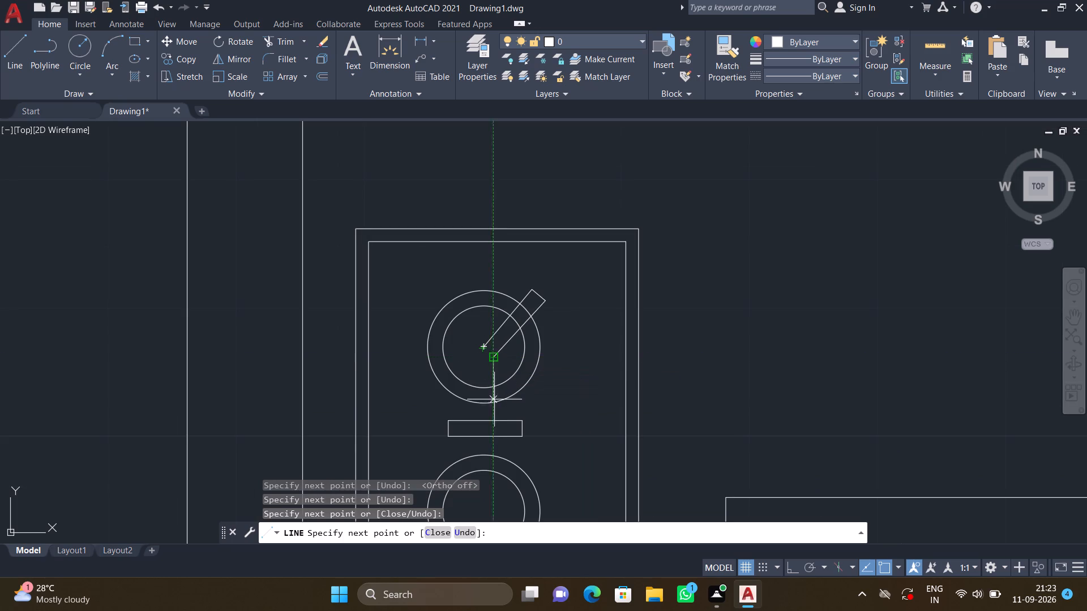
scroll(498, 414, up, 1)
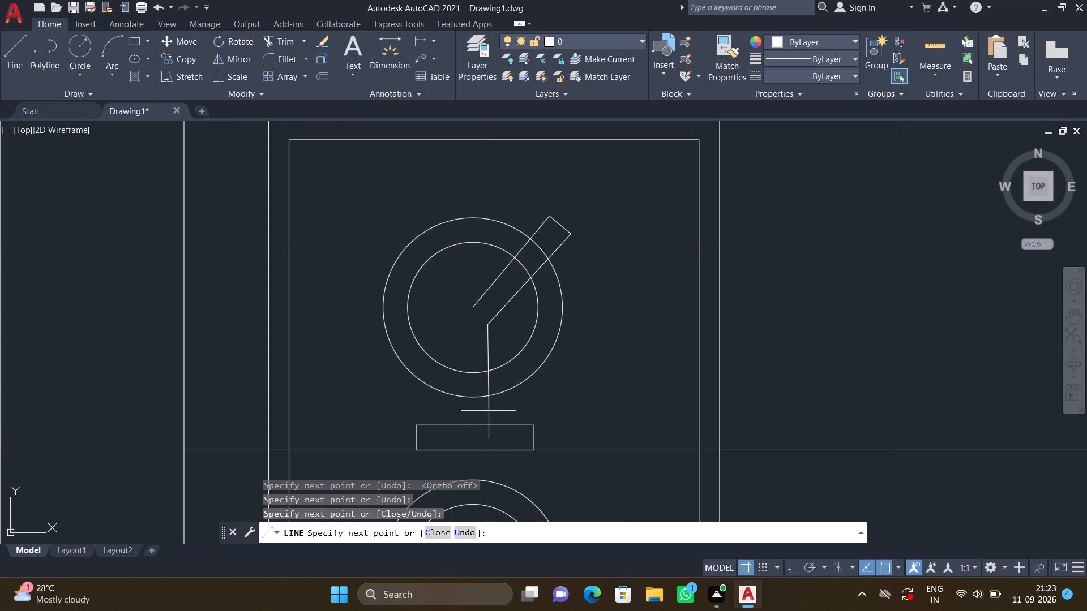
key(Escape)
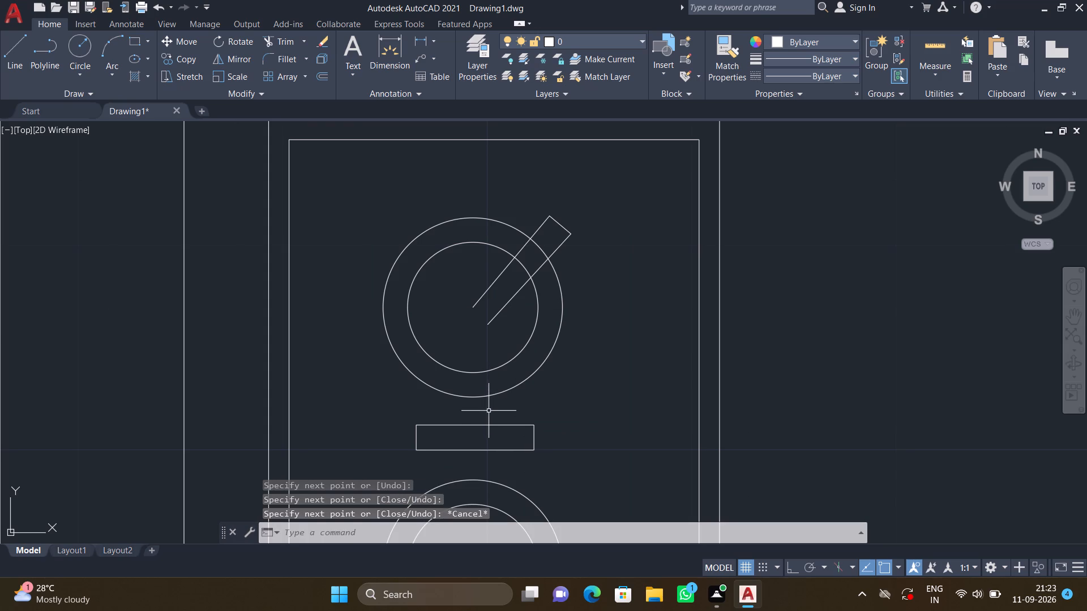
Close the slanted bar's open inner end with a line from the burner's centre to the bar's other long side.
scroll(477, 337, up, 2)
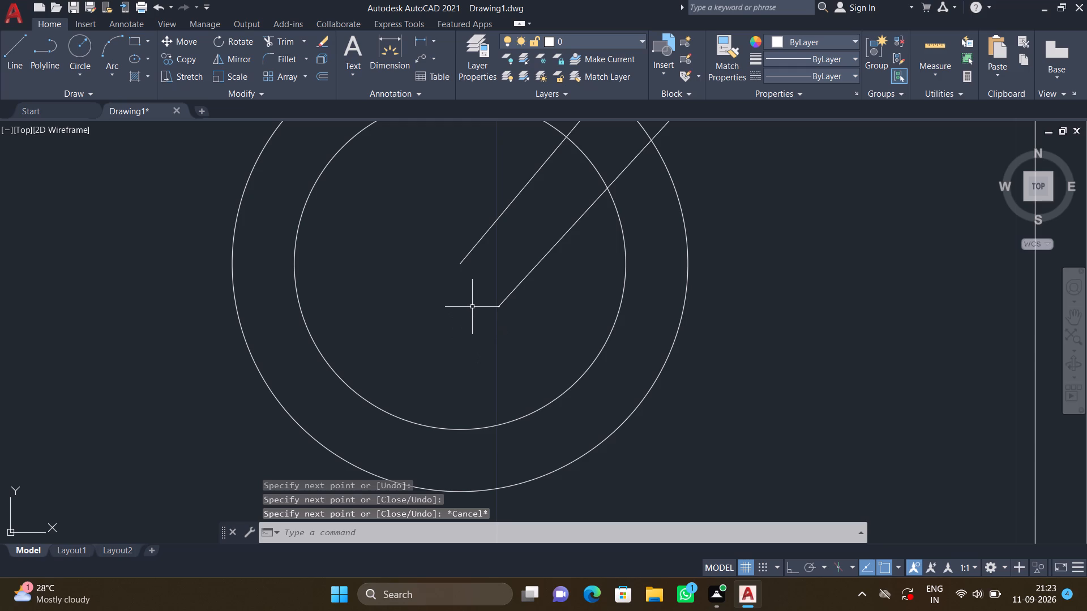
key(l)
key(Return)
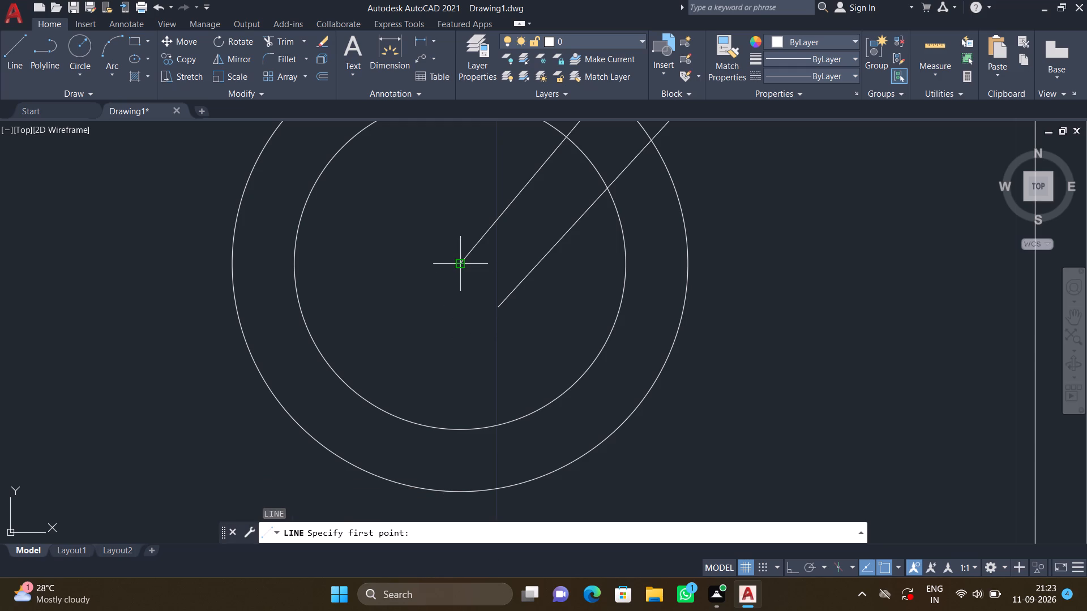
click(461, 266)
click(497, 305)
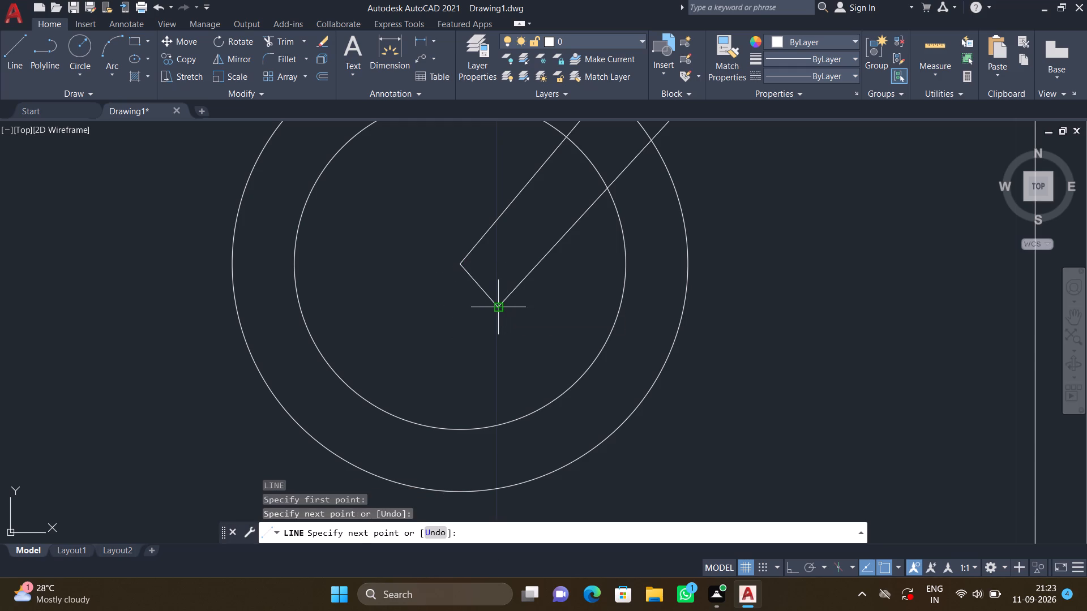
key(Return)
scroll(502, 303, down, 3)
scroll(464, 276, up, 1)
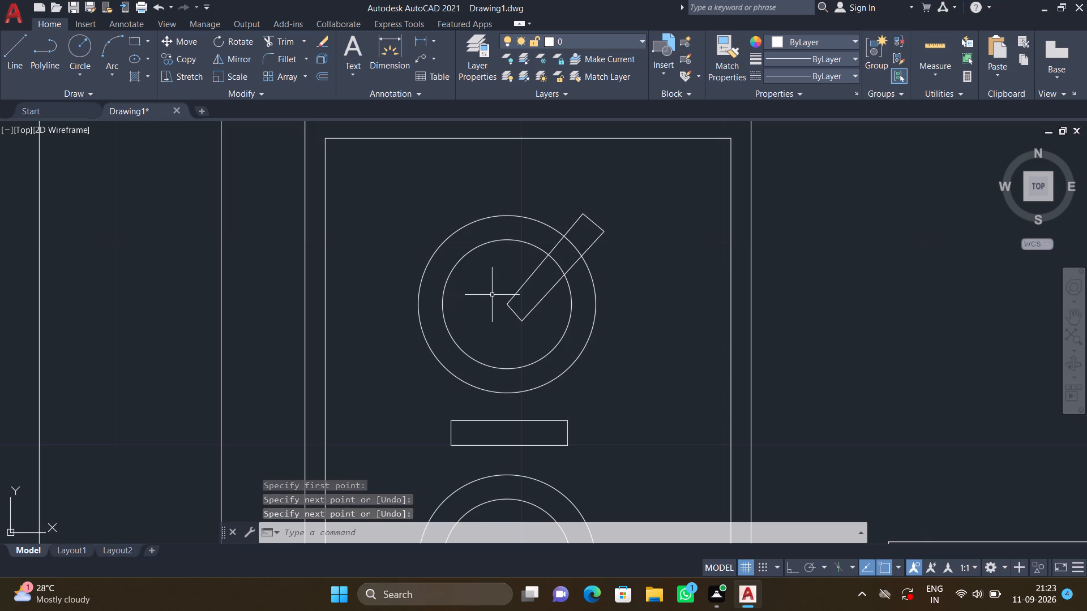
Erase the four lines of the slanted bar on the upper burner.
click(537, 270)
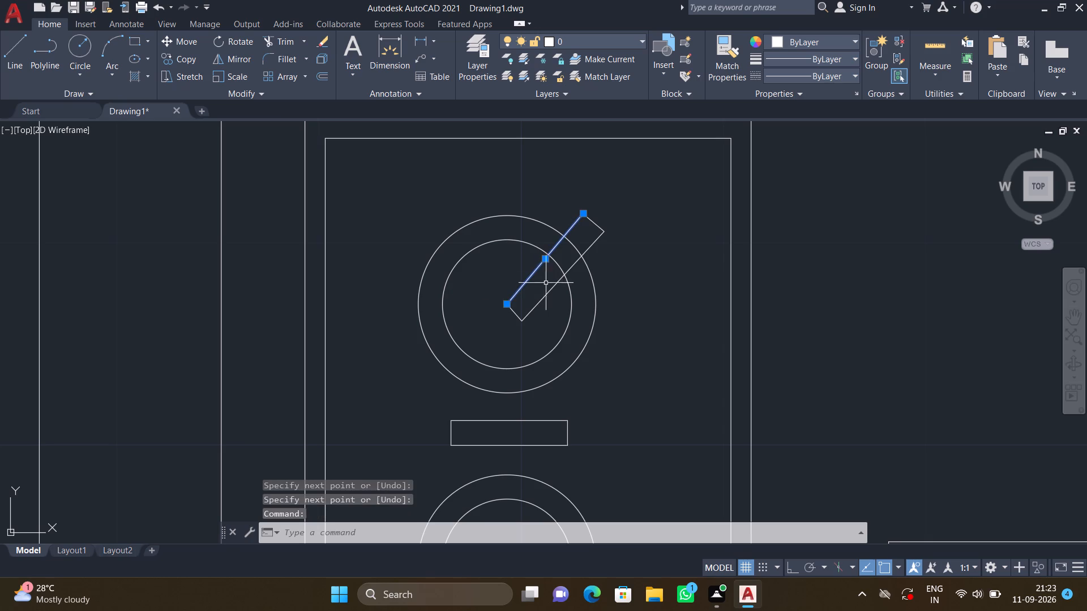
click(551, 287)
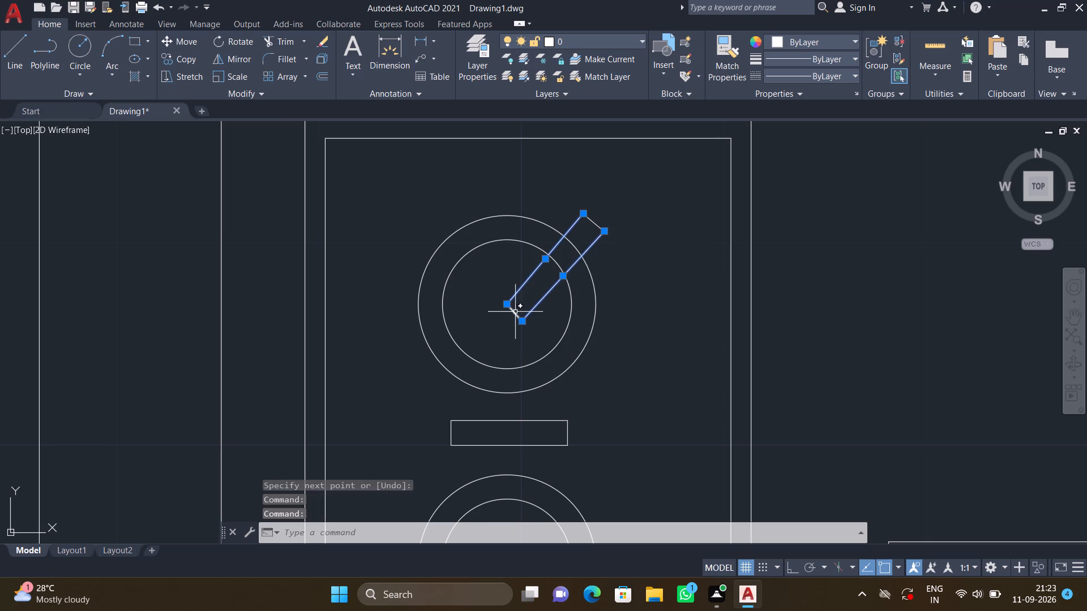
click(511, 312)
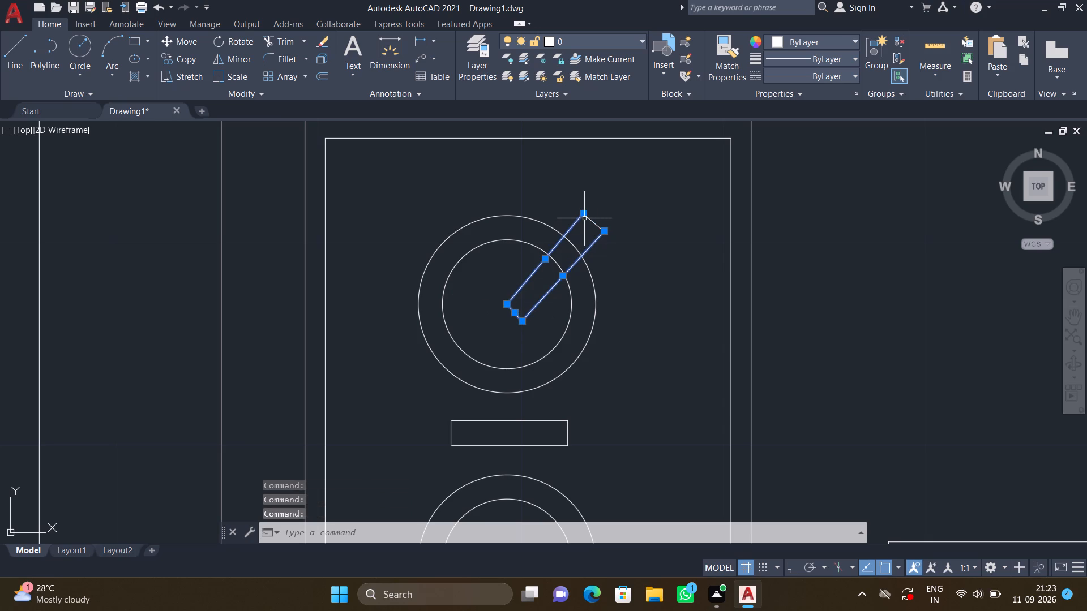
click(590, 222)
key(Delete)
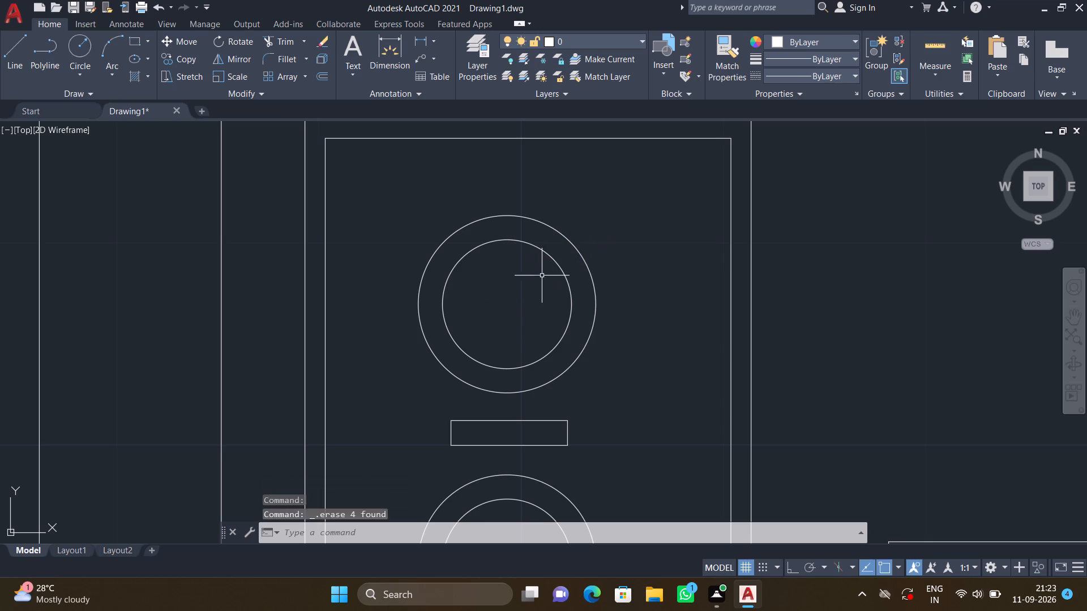
Draw two diagonal lines from the upper burner's centre past its outer circle, one toward the upper right and one toward the lower right.
key(l)
key(Return)
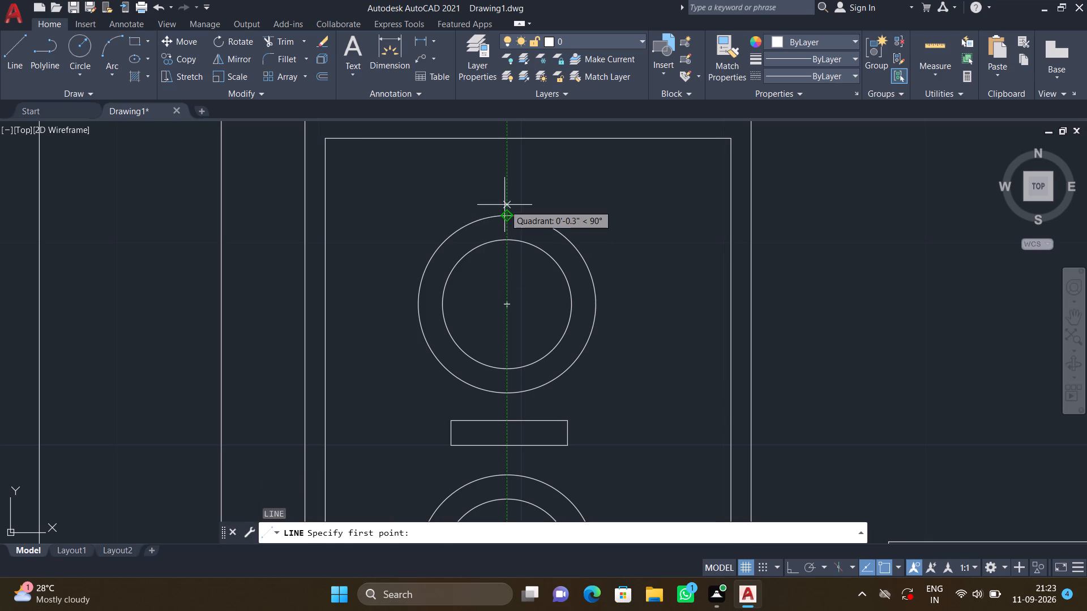
click(507, 305)
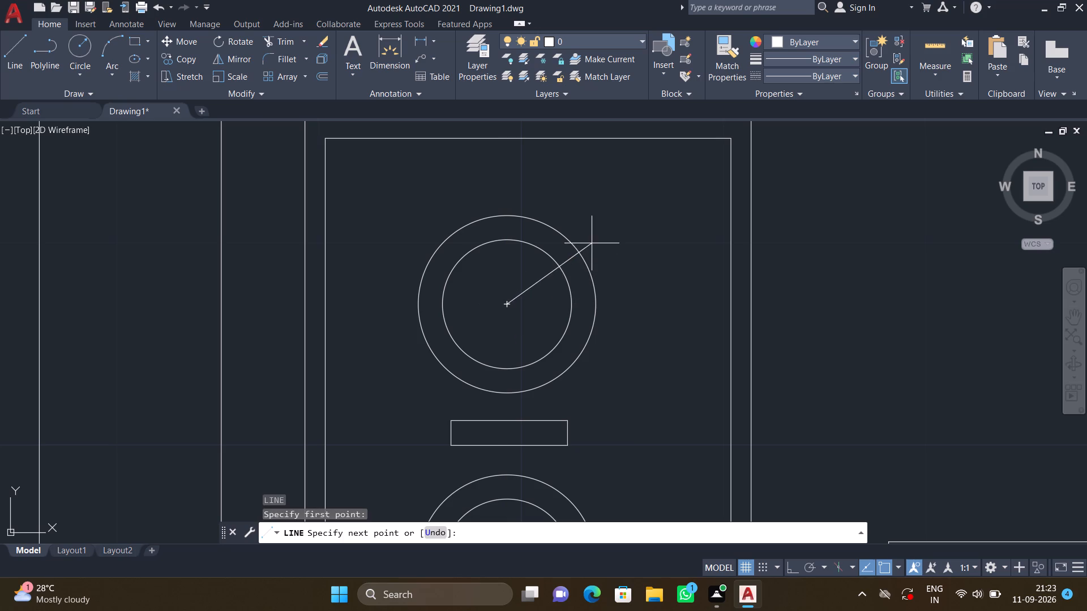
click(594, 234)
key(Return)
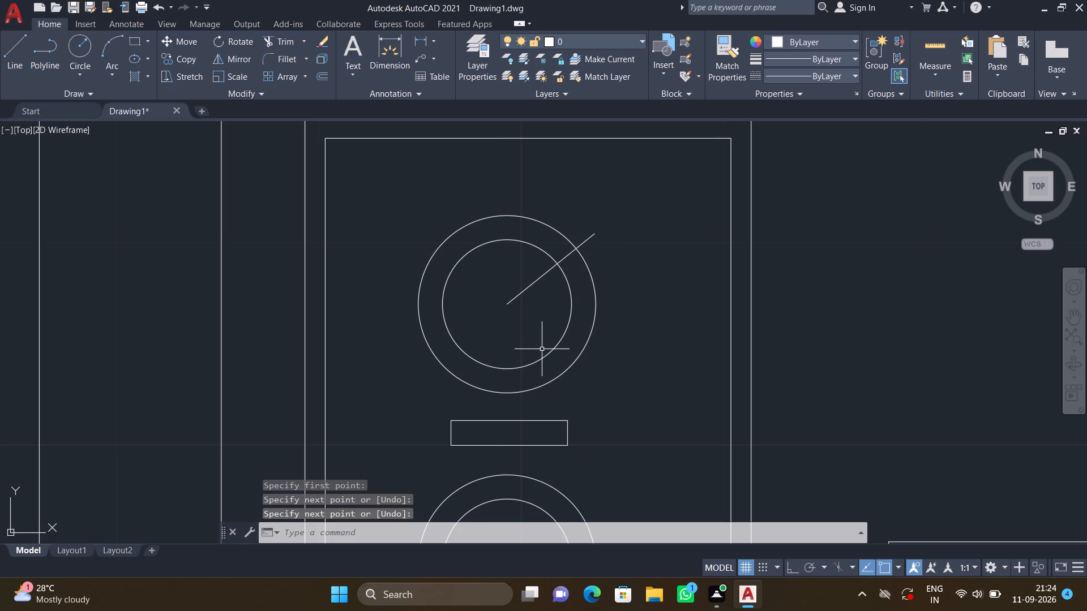
key(space)
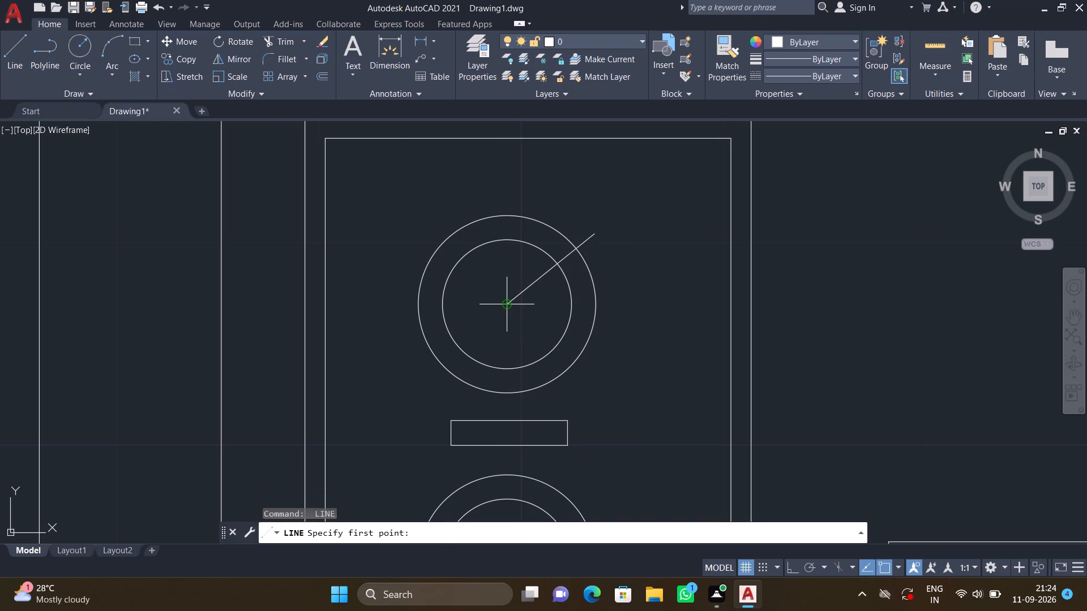
click(510, 305)
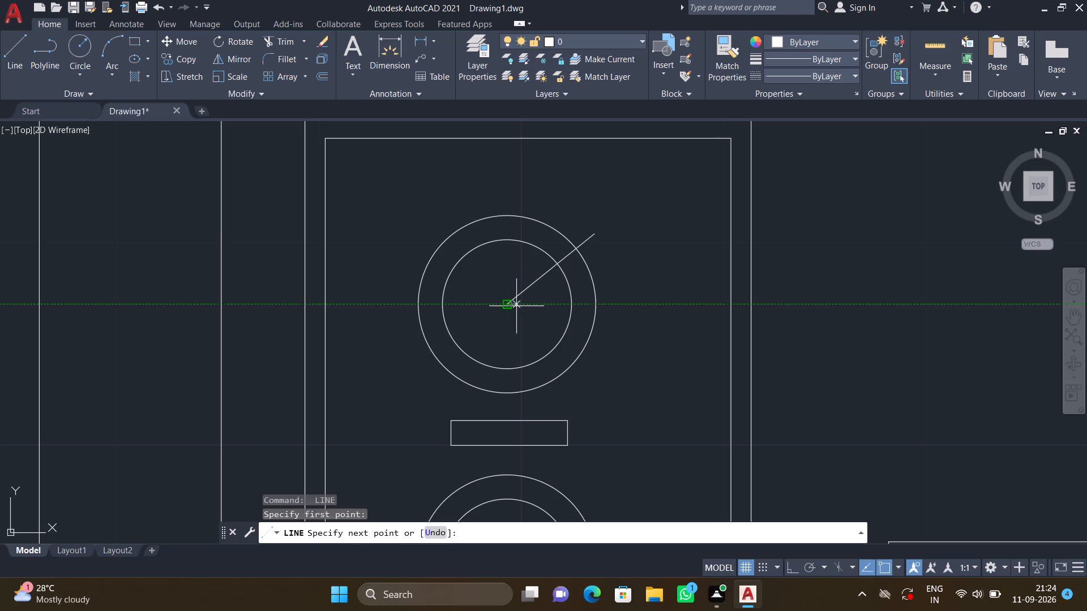
click(604, 384)
key(Return)
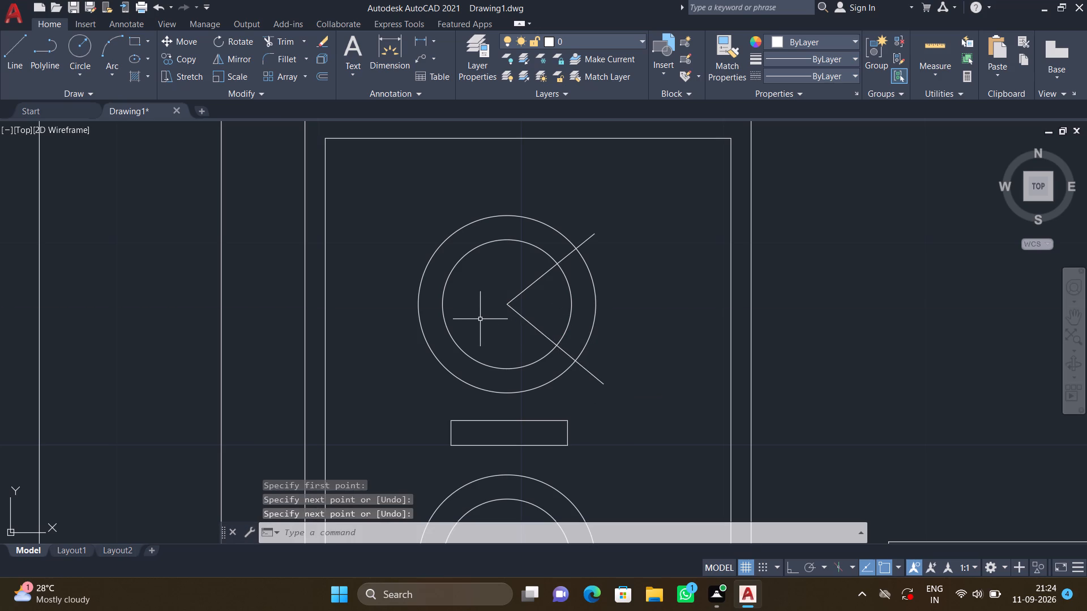
Complete the burner's X by extending the diagonals from the centre past the outer circle, at about 140° (about 5.5" long) and 219°.
key(l)
key(Return)
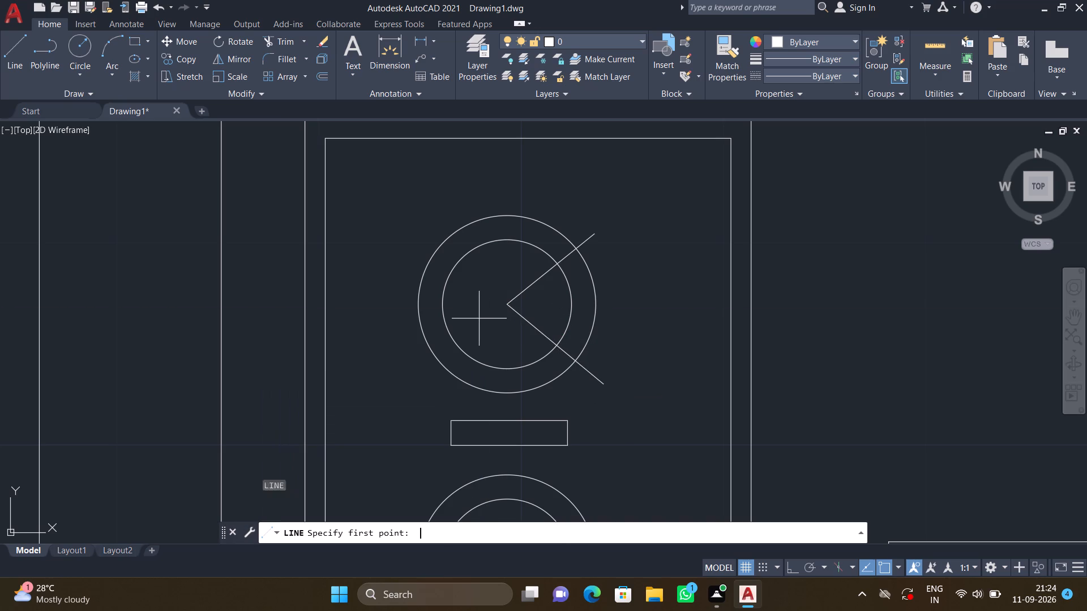
click(505, 304)
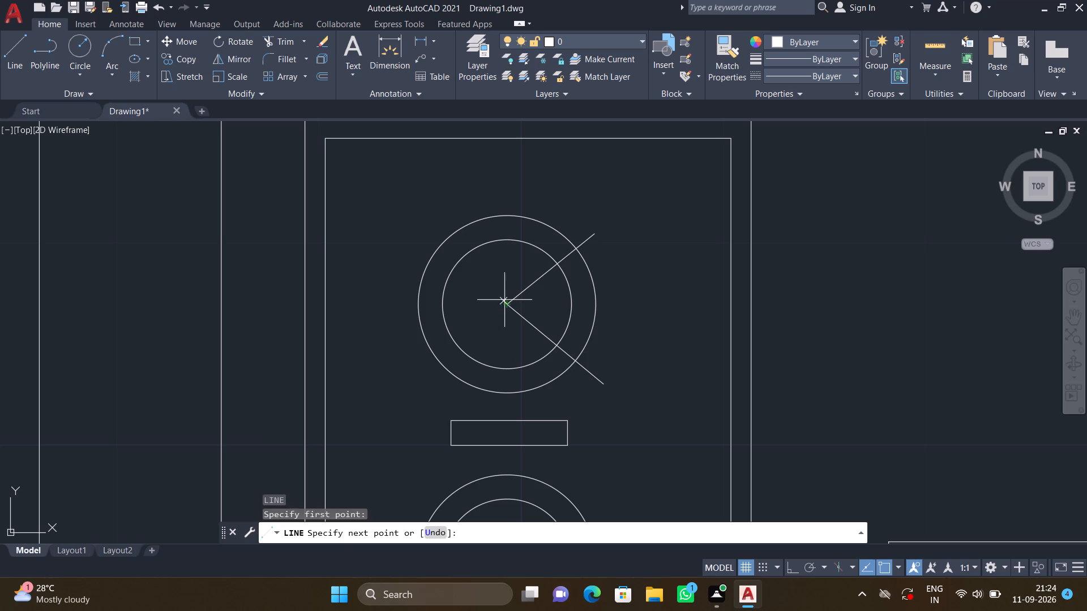
click(418, 236)
key(Return)
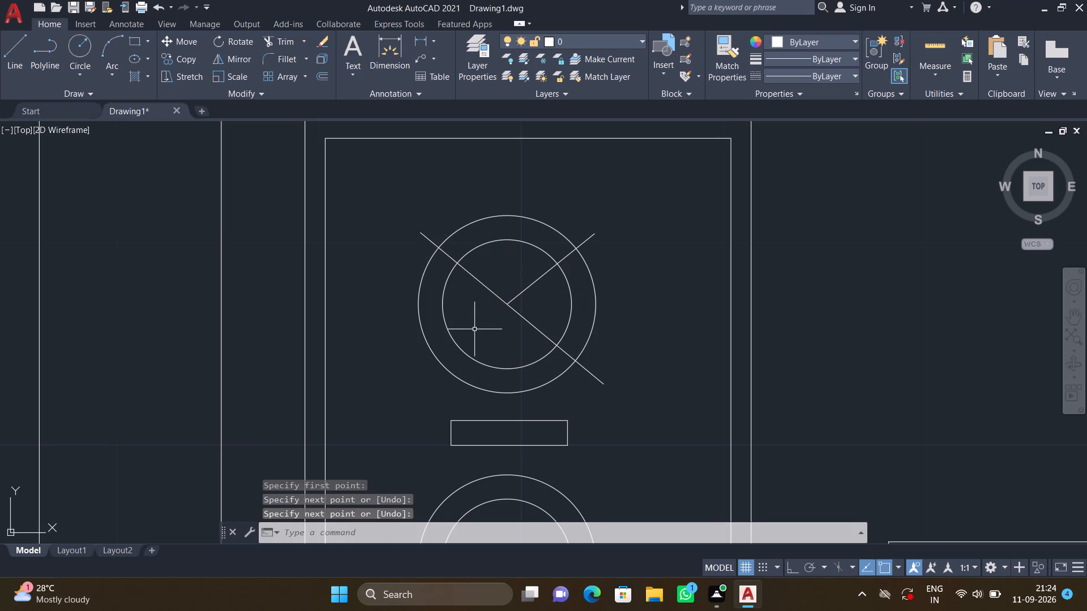
key(space)
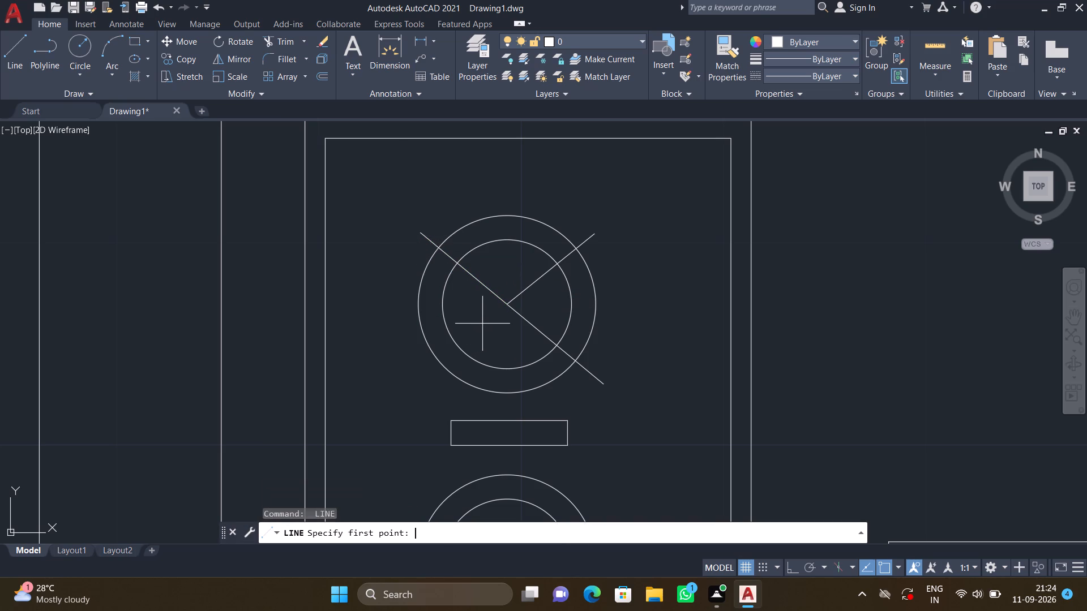
click(507, 305)
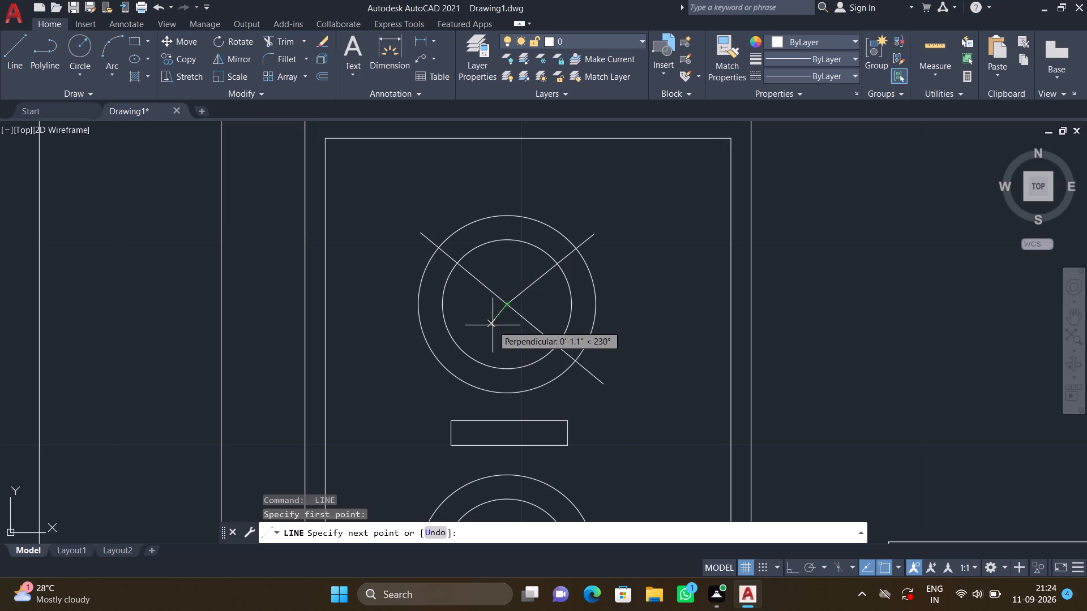
click(414, 371)
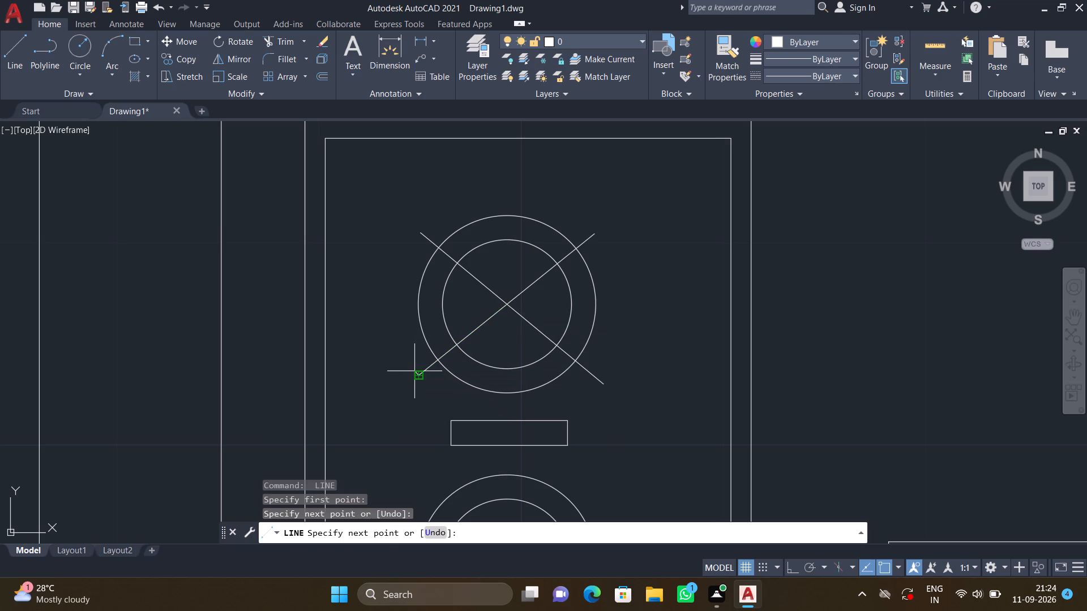
key(Return)
Draw a closed four-sided outline inside the upper burner's inner circle, with a corner on each arm of the X.
scroll(439, 358, down, 1)
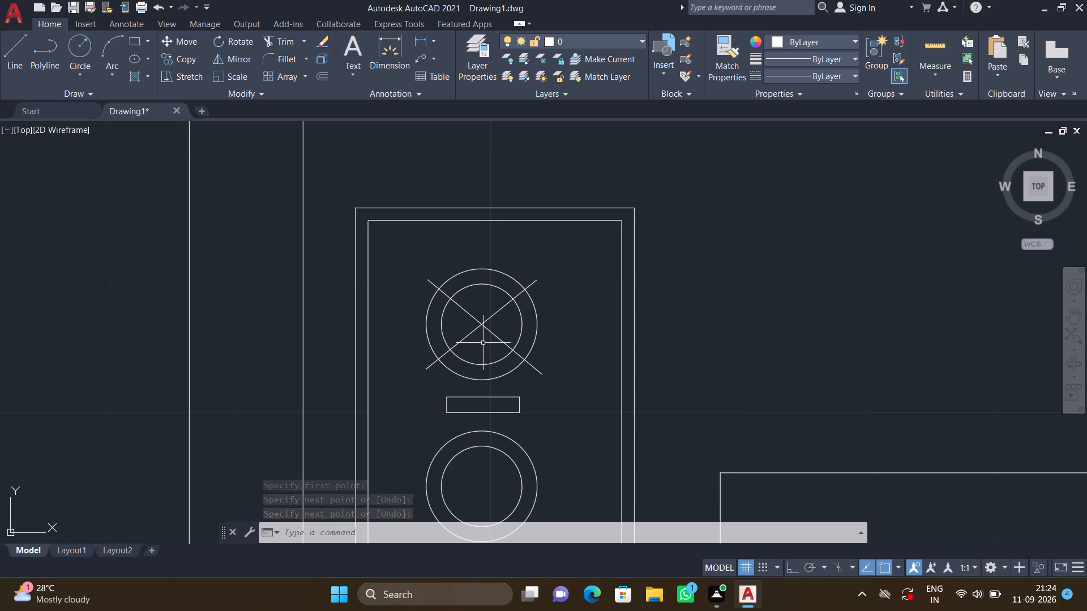
scroll(483, 343, up, 1)
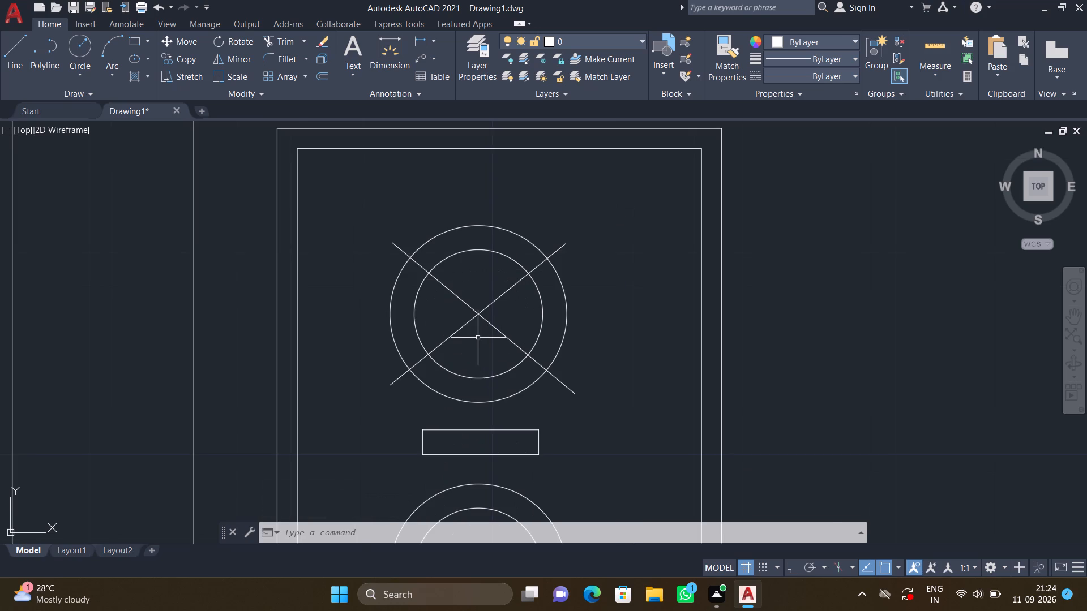
scroll(475, 330, up, 1)
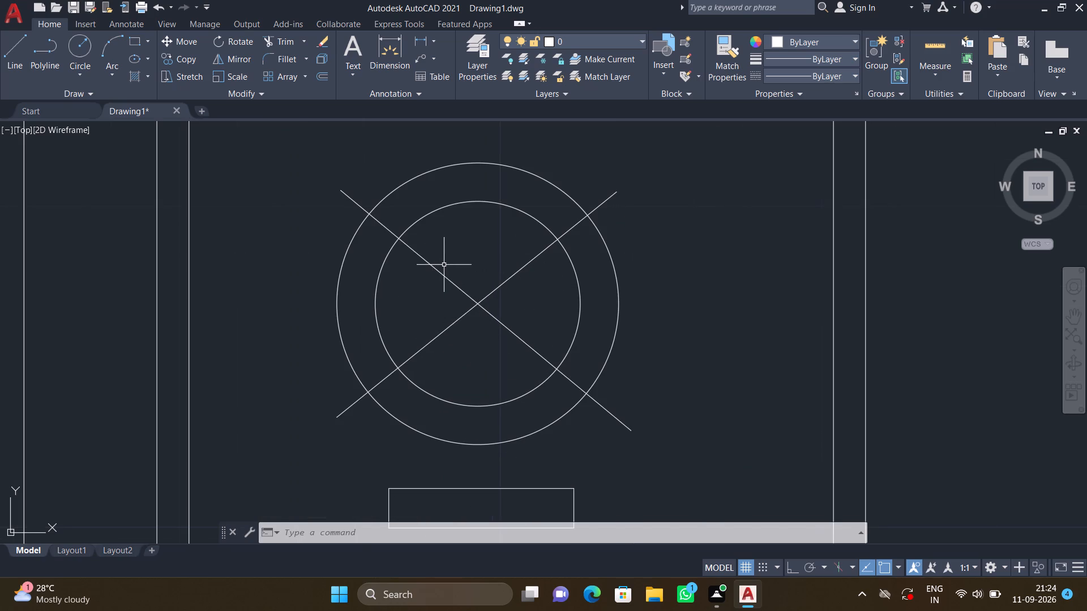
key(l)
key(Return)
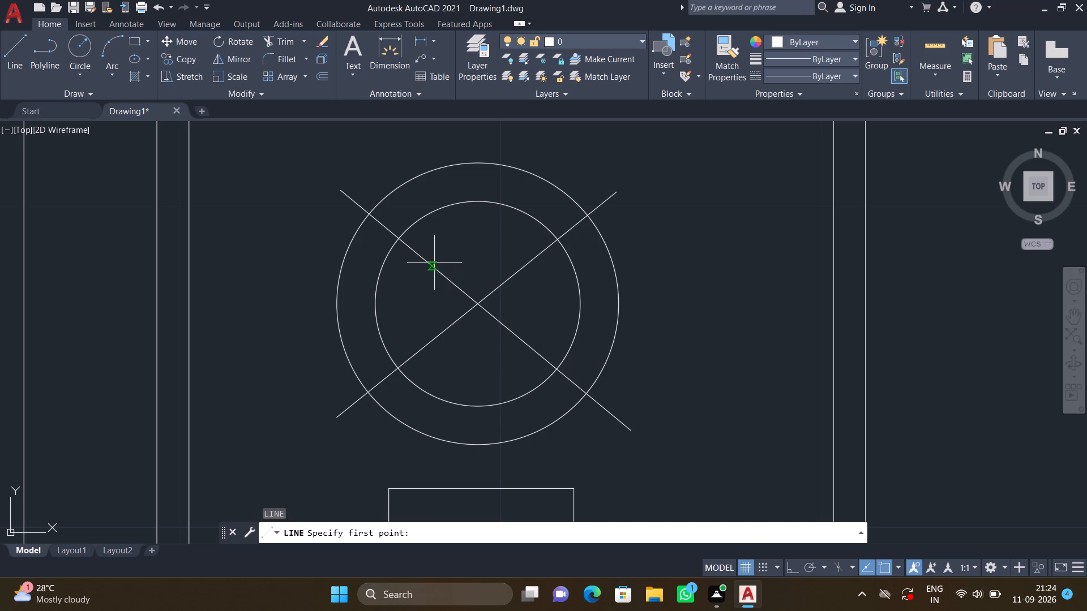
click(431, 262)
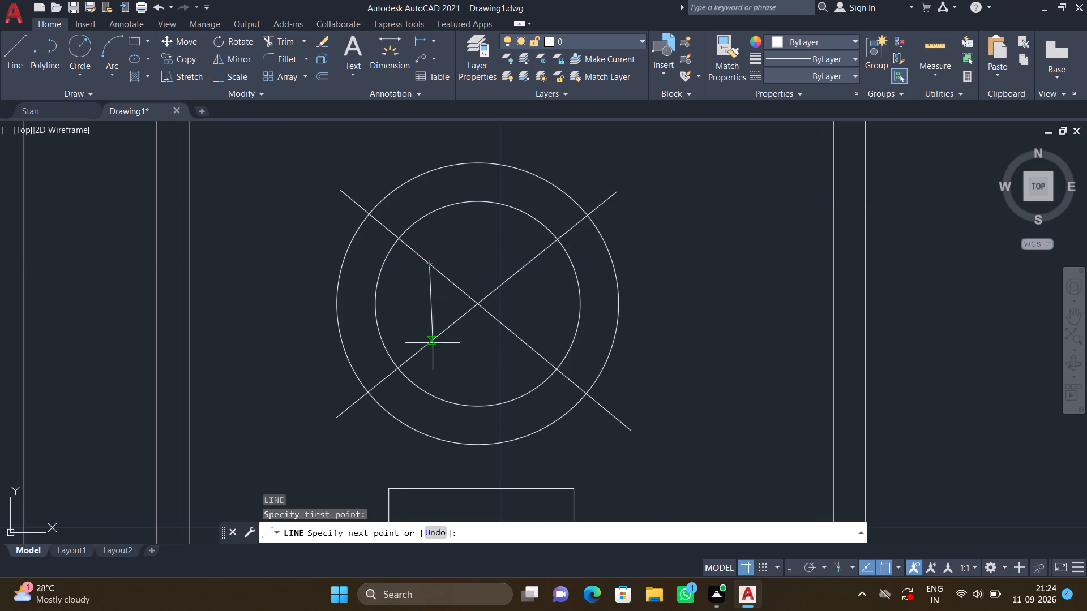
click(433, 343)
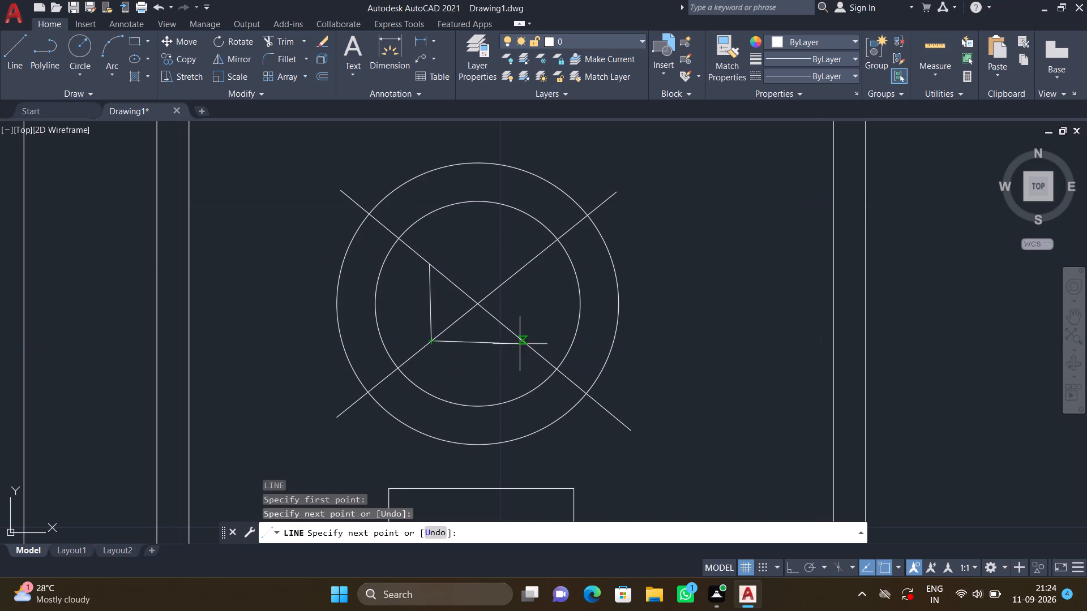
click(523, 342)
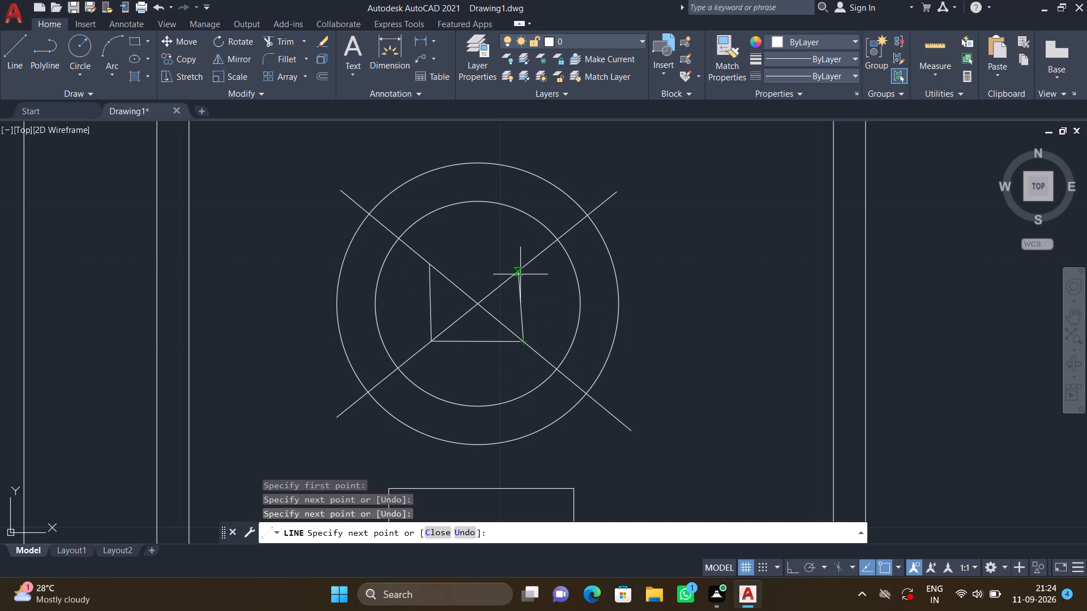
click(522, 268)
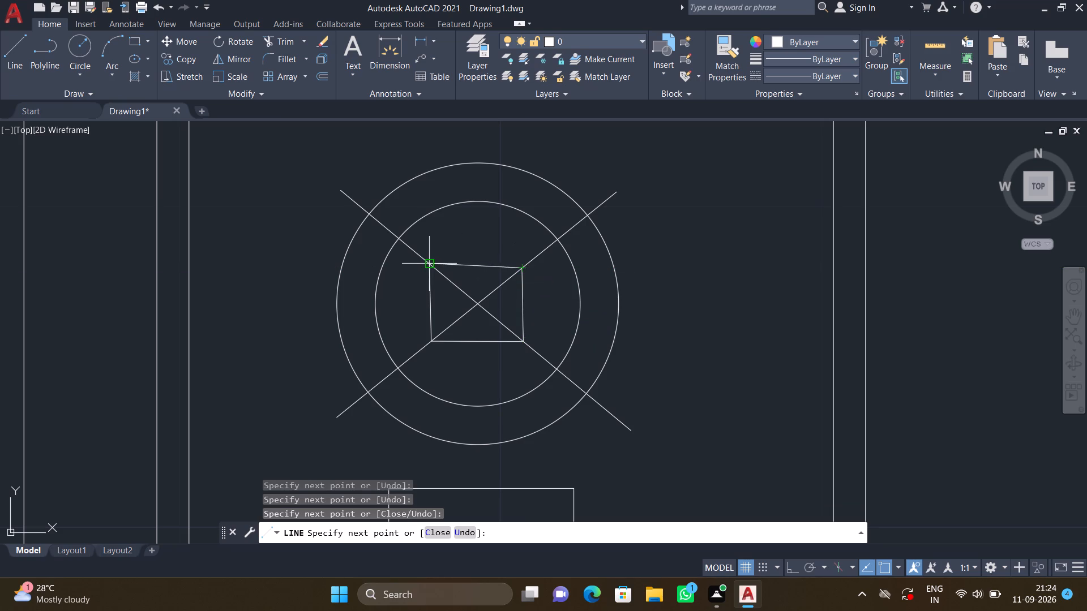
click(428, 261)
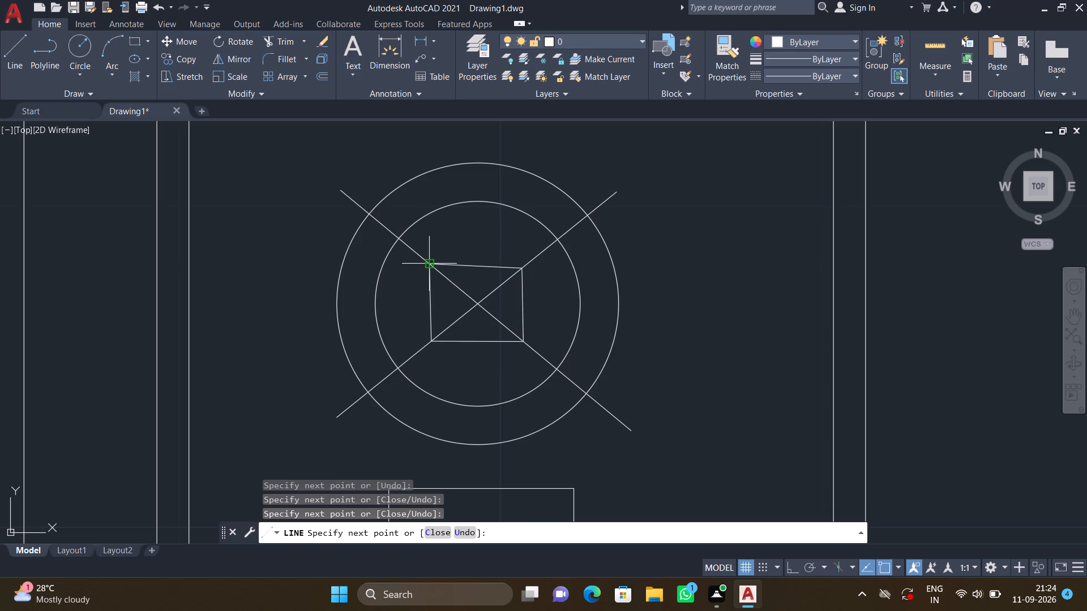
key(Return)
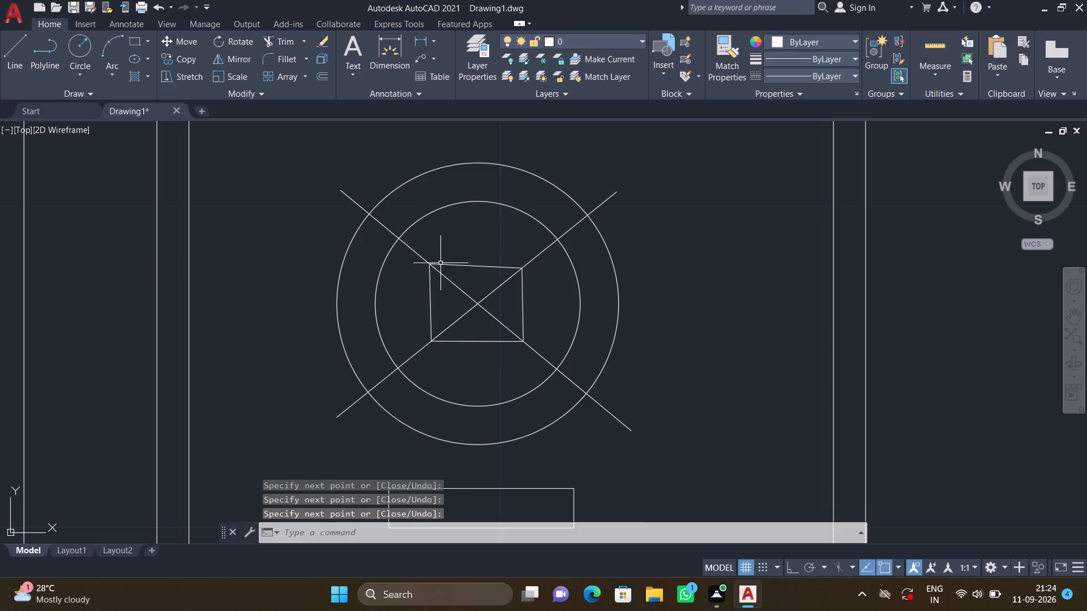
Trim away the inner outline's top and left sides and the upper-left diagonal's portion inside it on the upper burner.
scroll(481, 258, up, 2)
text(TR)
key(Return)
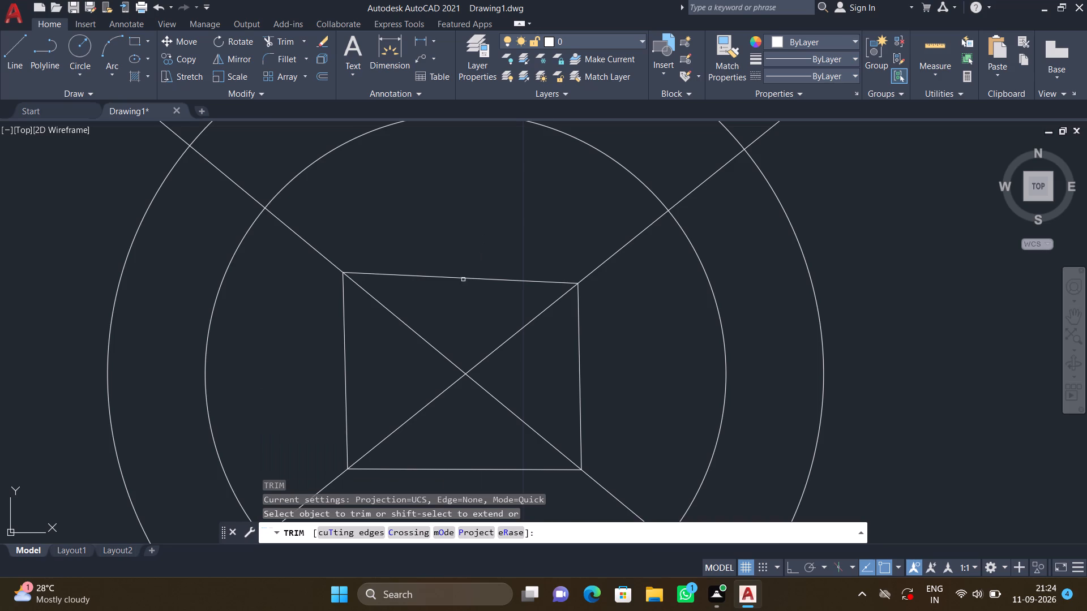
click(456, 259)
click(468, 312)
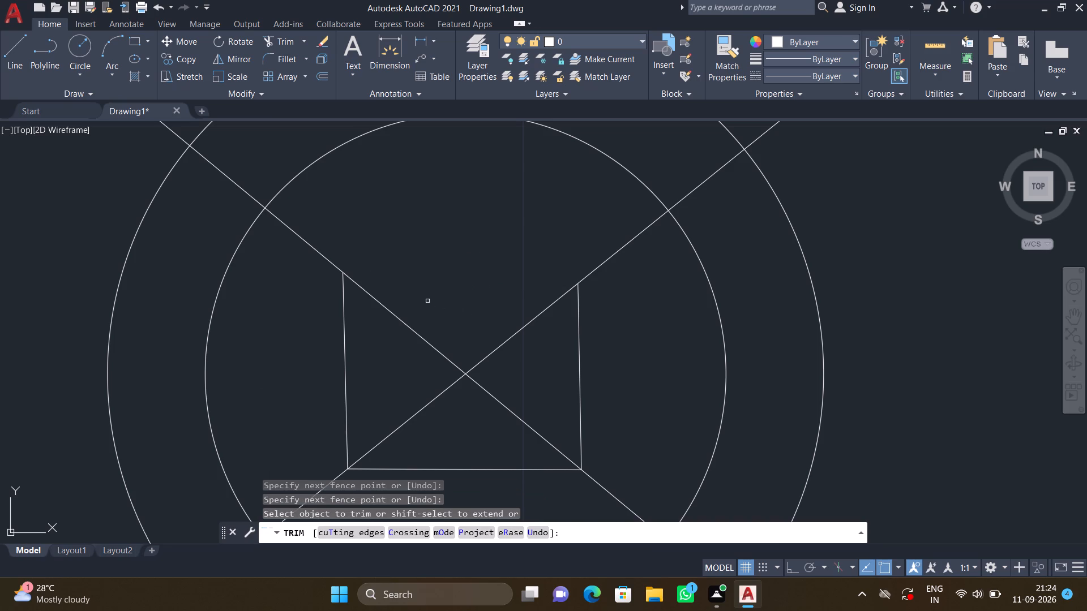
click(426, 300)
click(387, 357)
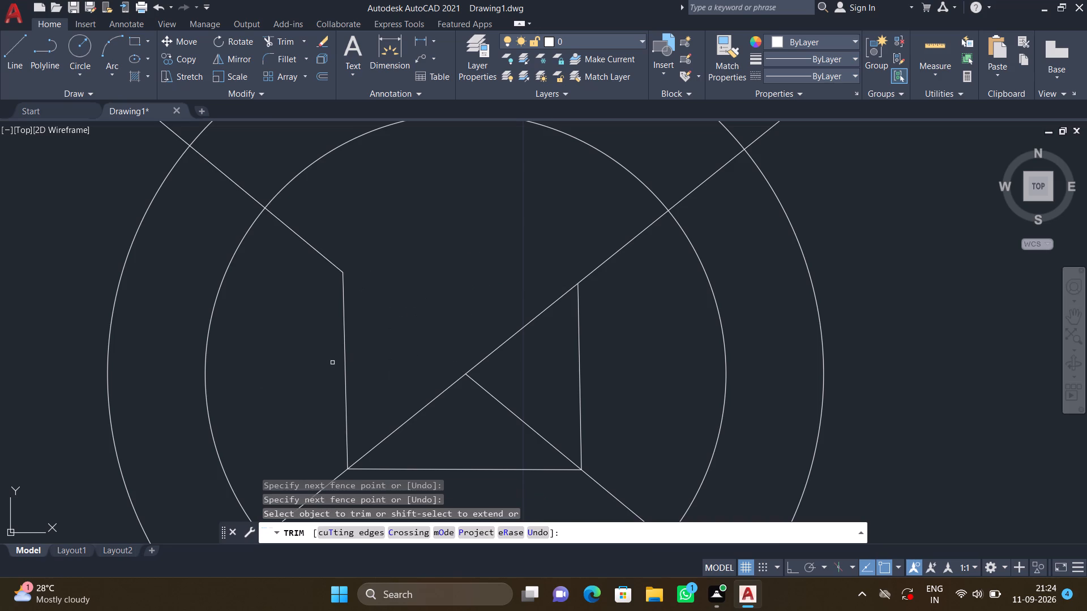
click(322, 358)
click(364, 345)
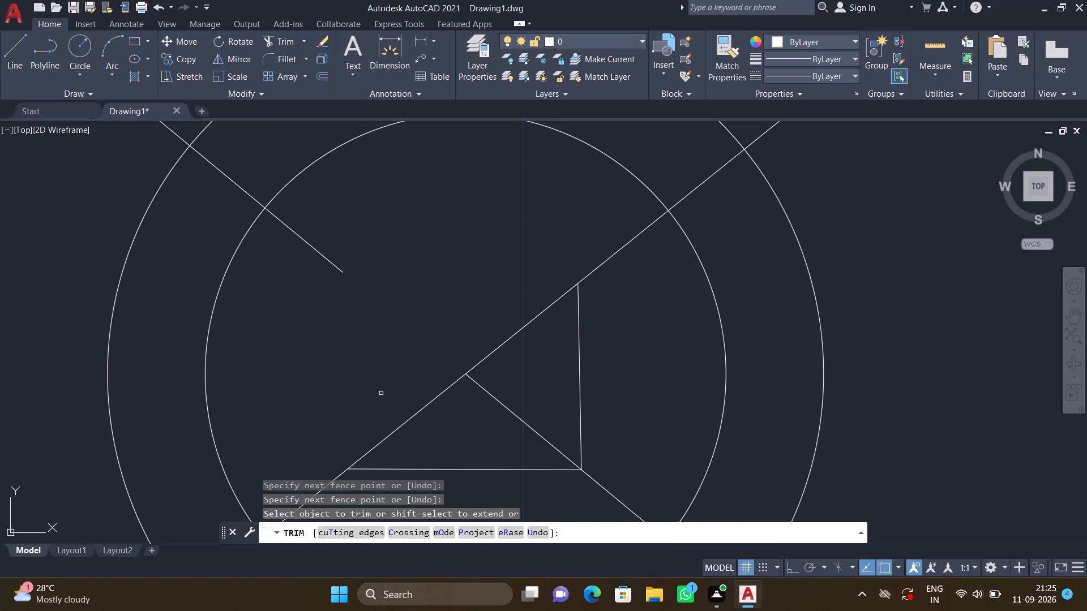
Trim the upper burner's three remaining diagonals back from the centre to the inner outline's corners.
click(381, 393)
click(457, 439)
click(486, 319)
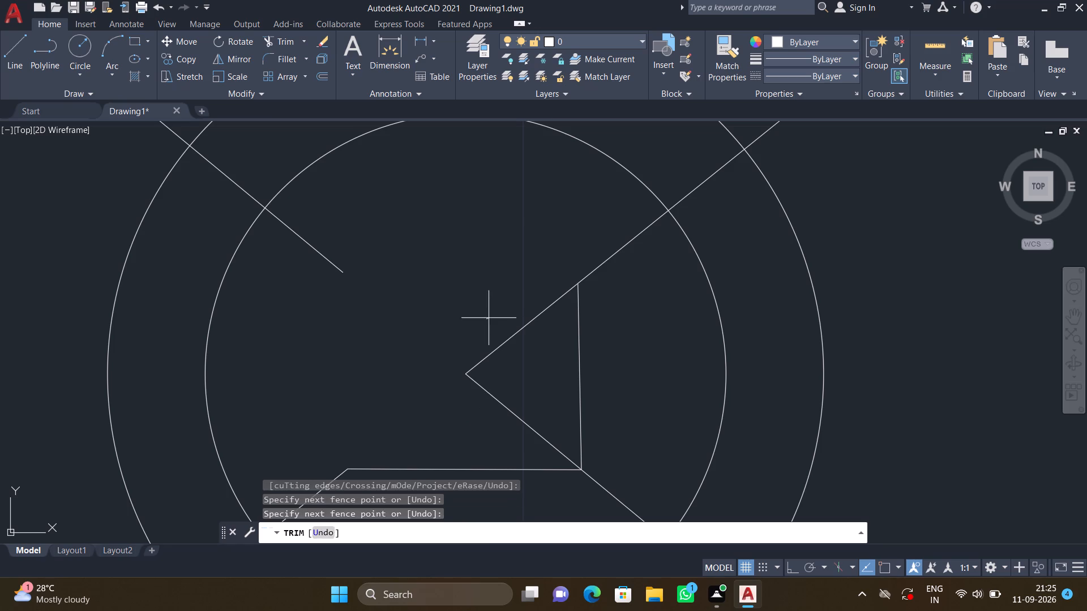
click(538, 362)
click(540, 380)
click(510, 421)
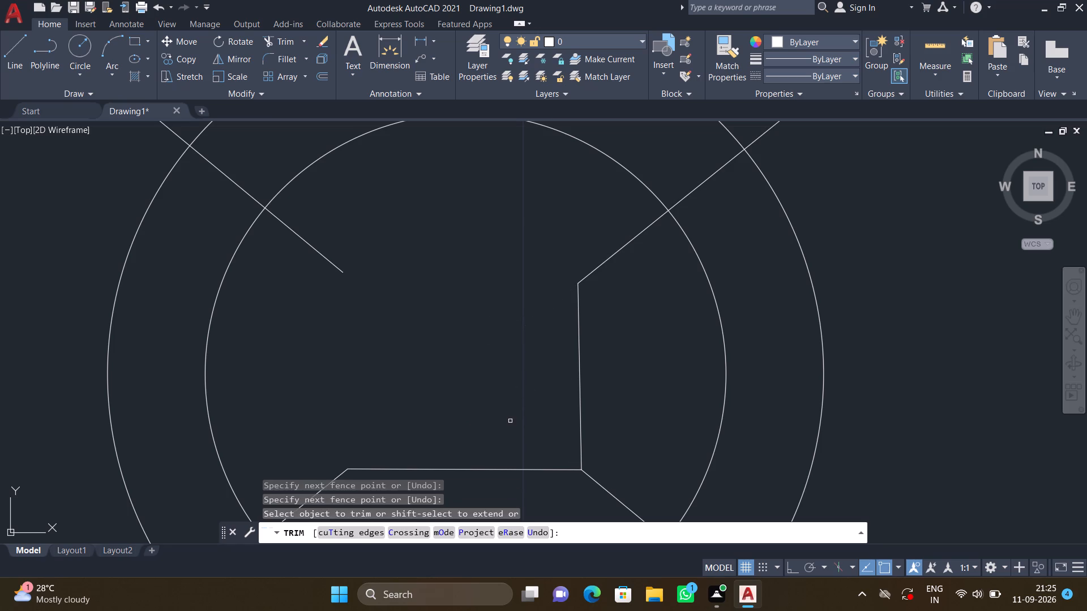
Trim away the inner outline's remaining right and bottom sides, leaving only four short diagonal supports on the upper burner.
click(560, 375)
click(594, 367)
scroll(537, 388, down, 2)
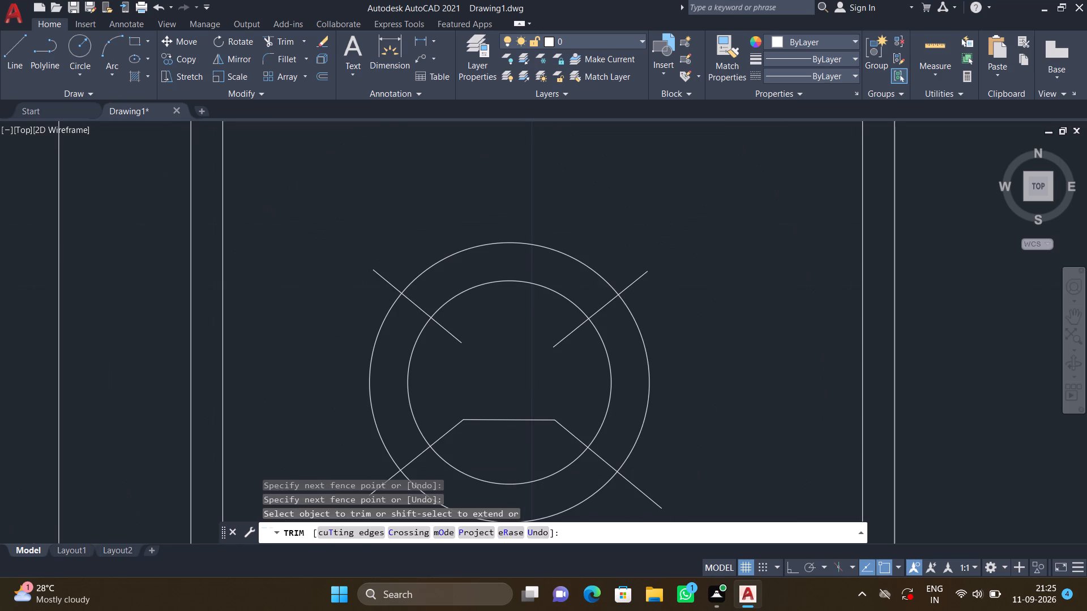
click(516, 399)
click(523, 444)
scroll(518, 422, down, 1)
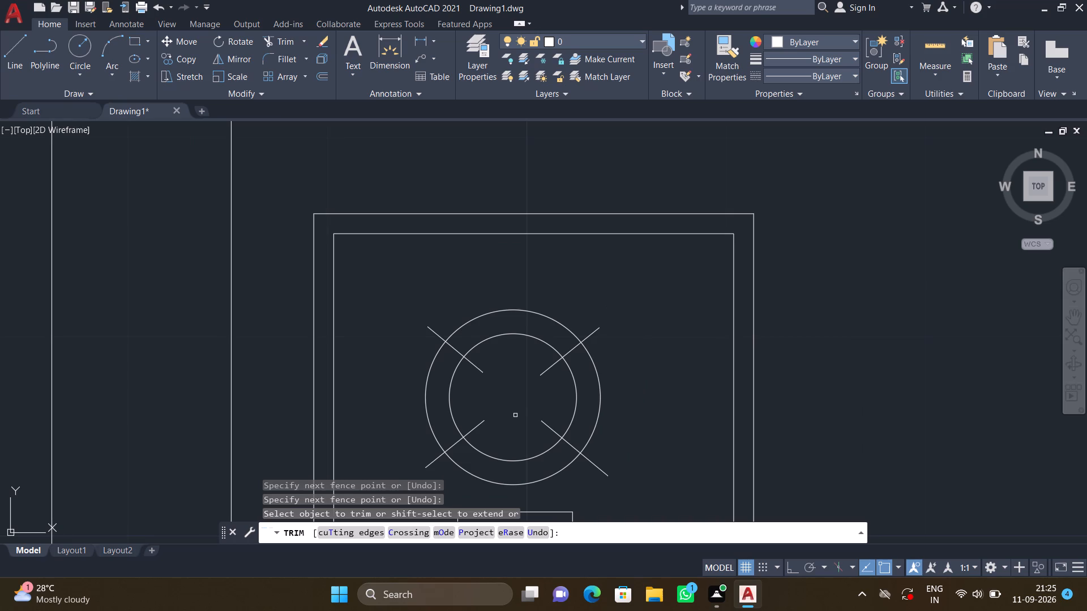
scroll(519, 395, up, 2)
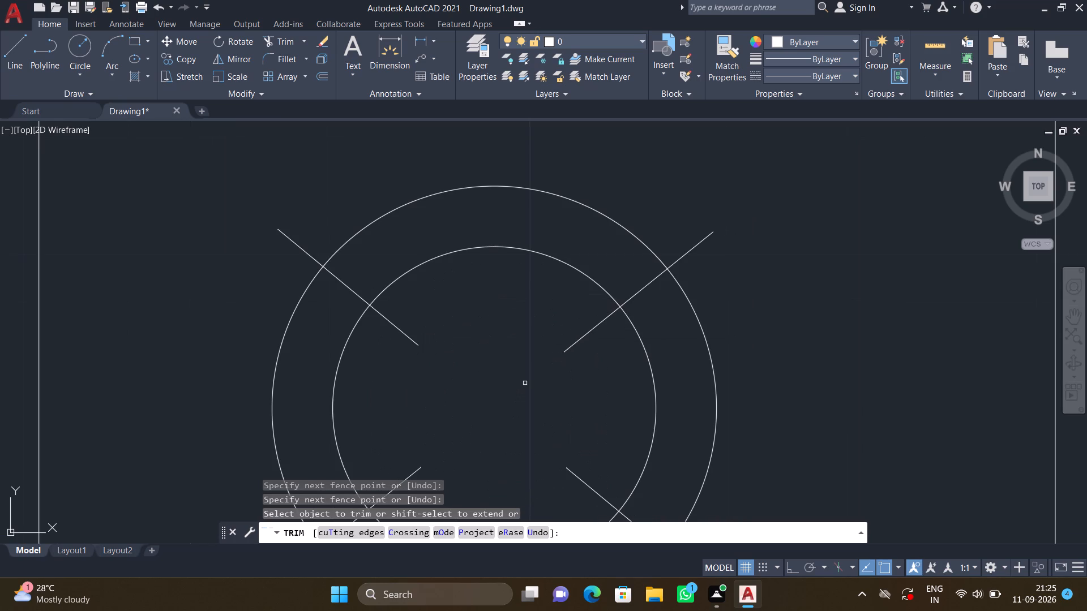
key(Escape)
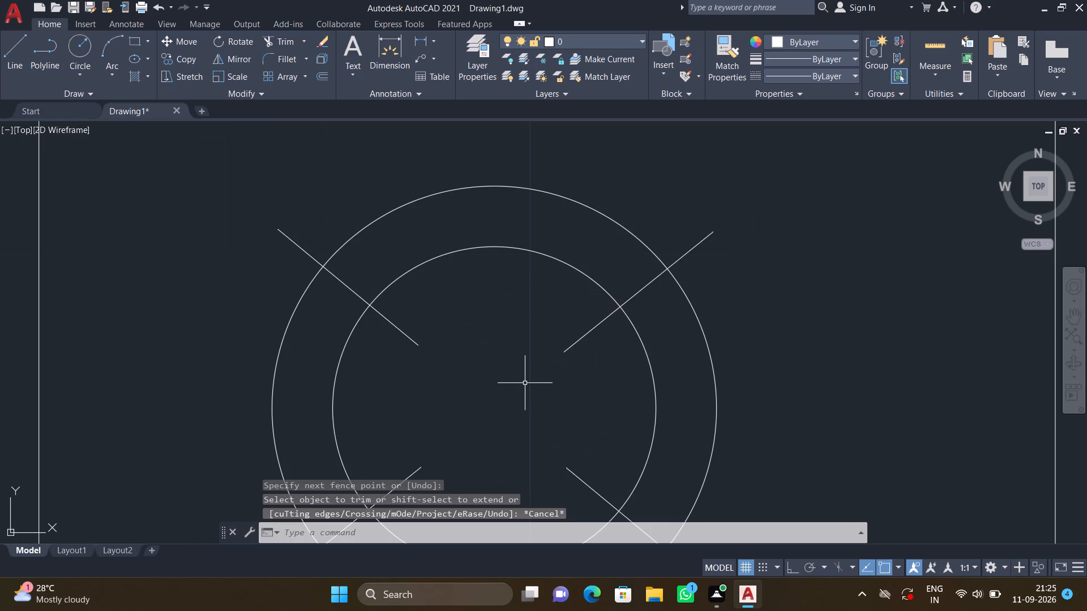
Draw two diagonal lines from the lower burner's centre past its outer circle, one toward the lower right and one toward the lower left.
scroll(525, 383, down, 3)
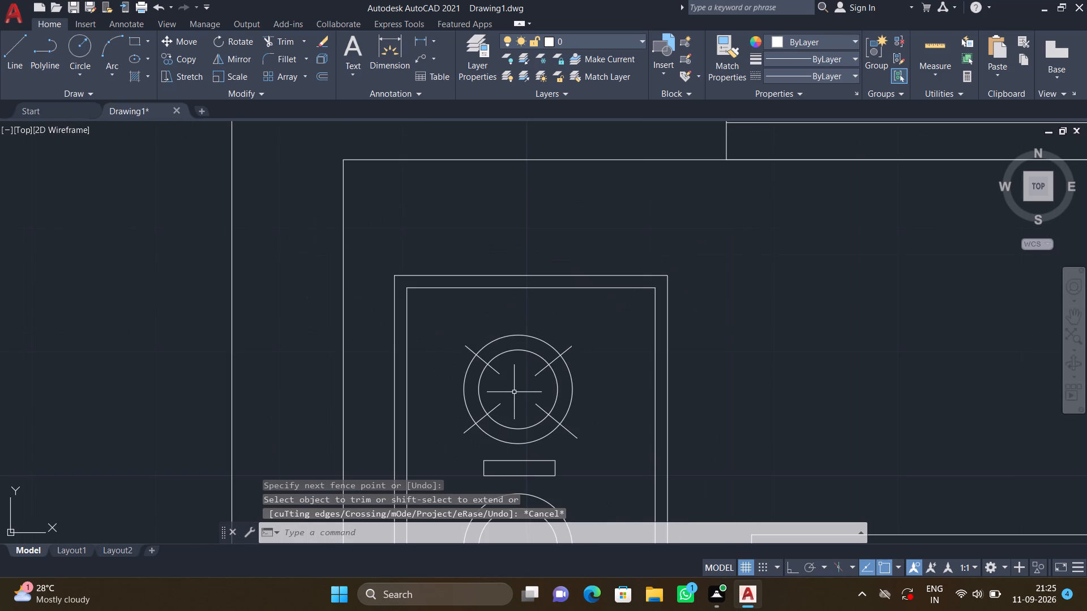
scroll(517, 402, down, 2)
middle_drag(537, 462, 531, 457)
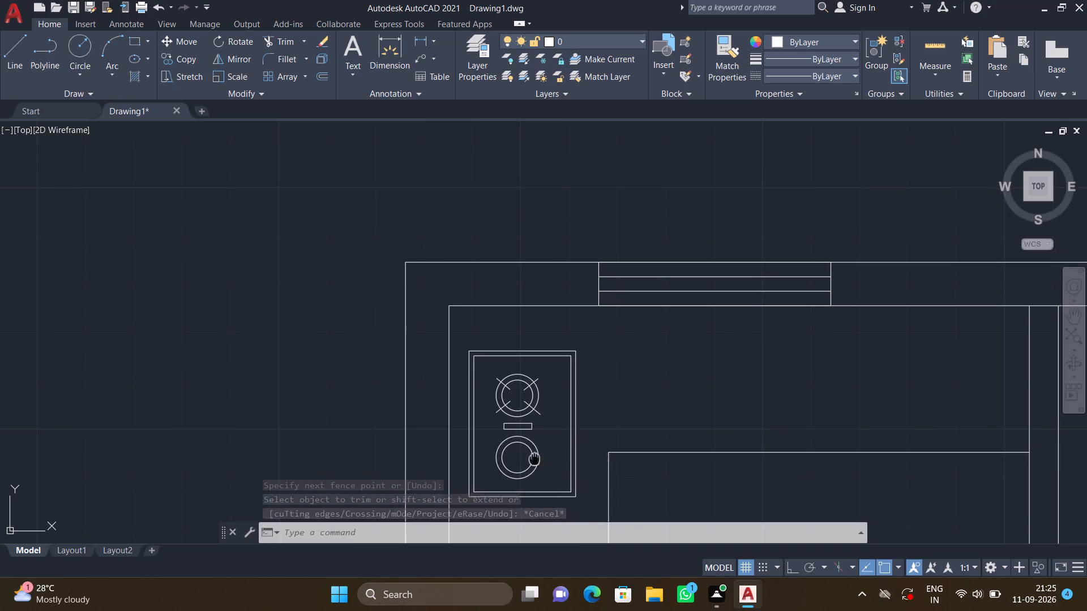
middle_drag(531, 457, 515, 389)
scroll(472, 381, up, 3)
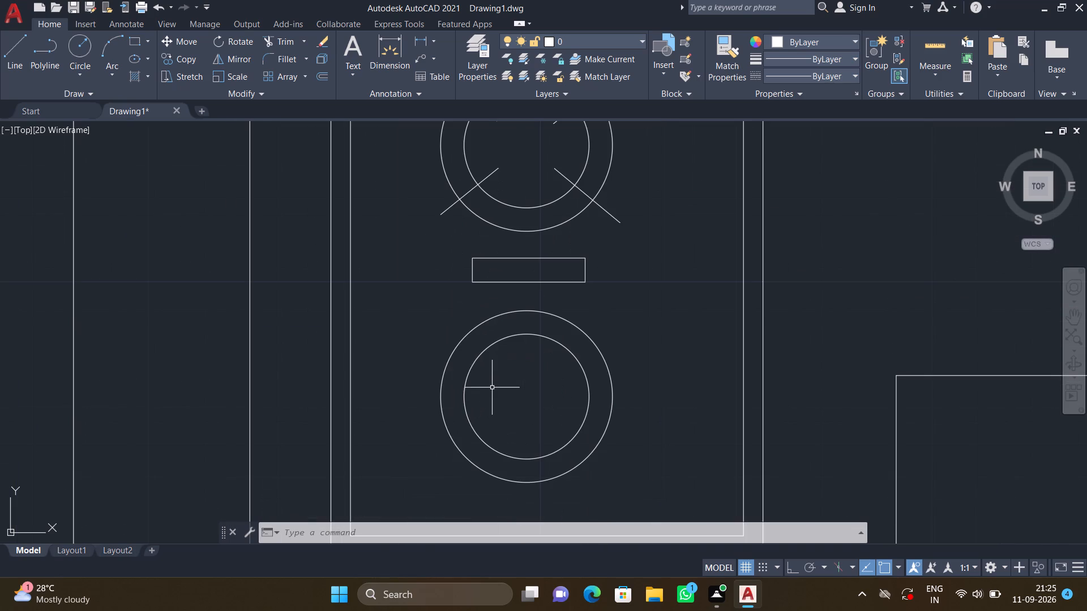
key(l)
key(Return)
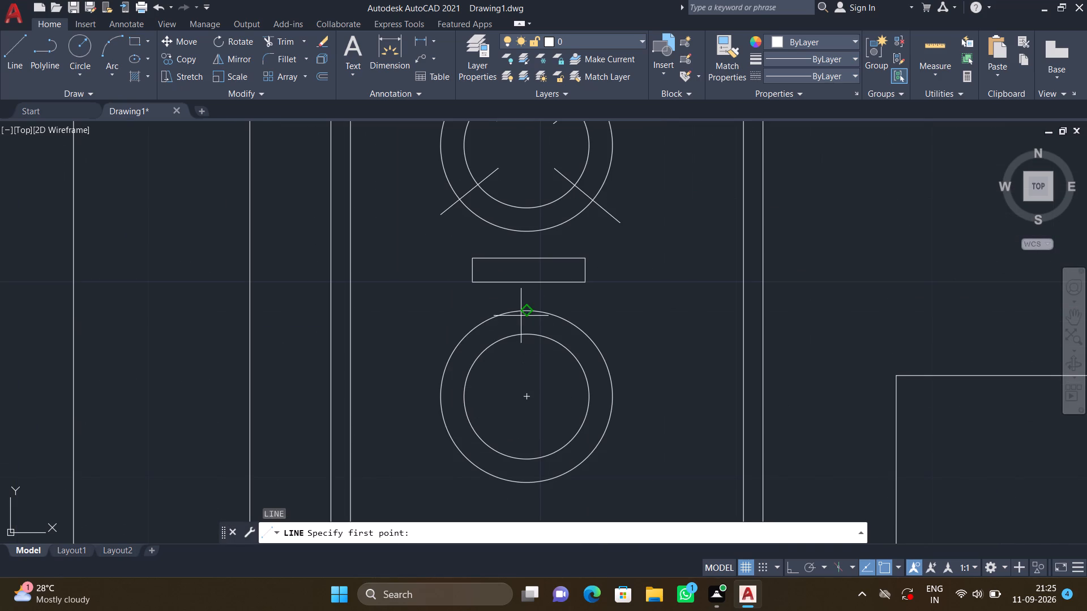
click(524, 396)
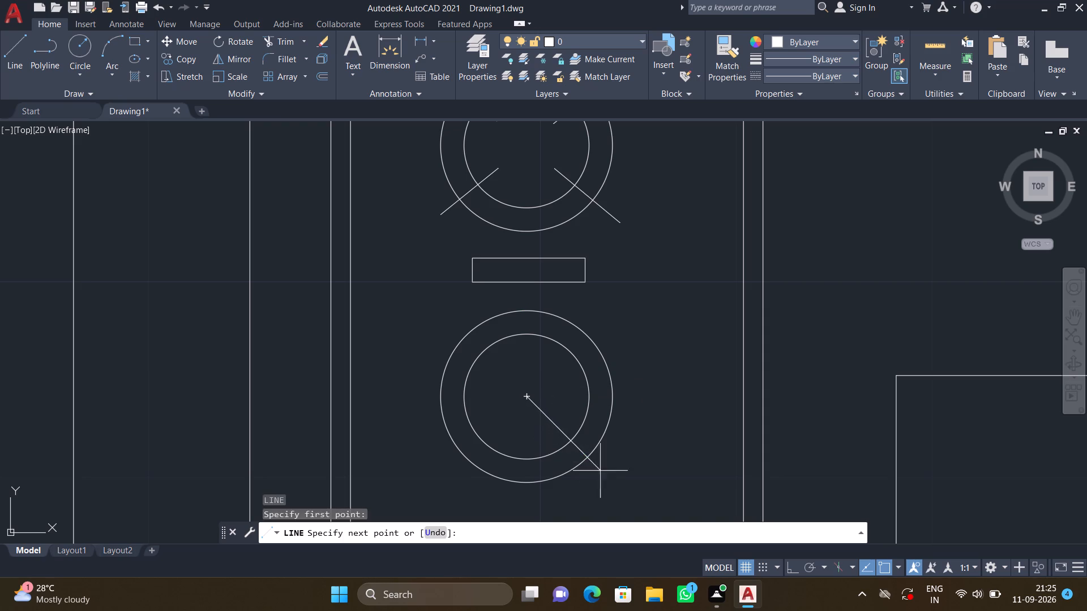
click(609, 477)
key(Return)
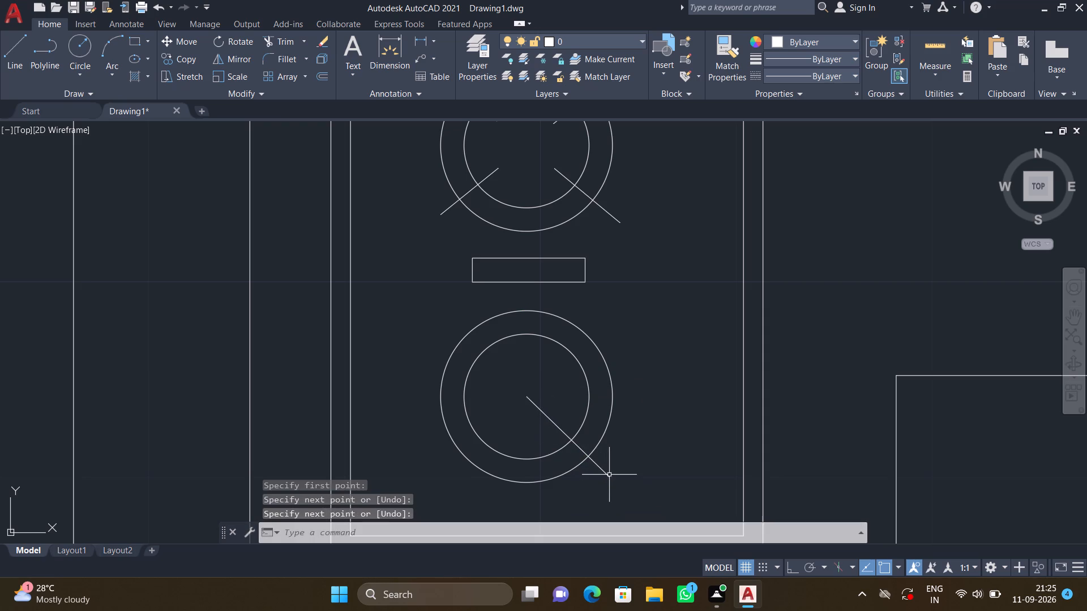
key(space)
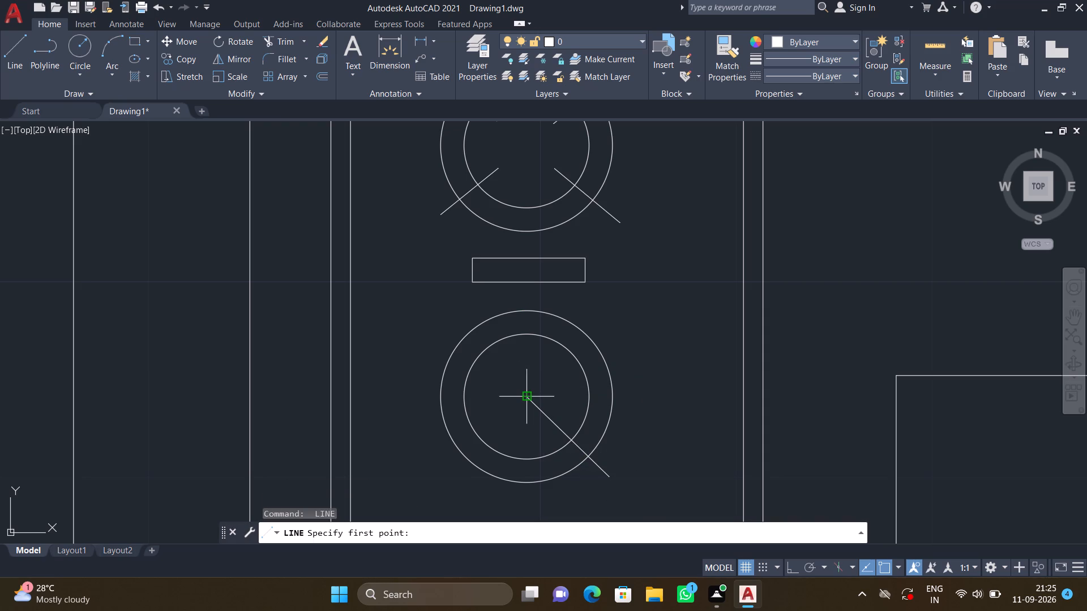
click(525, 395)
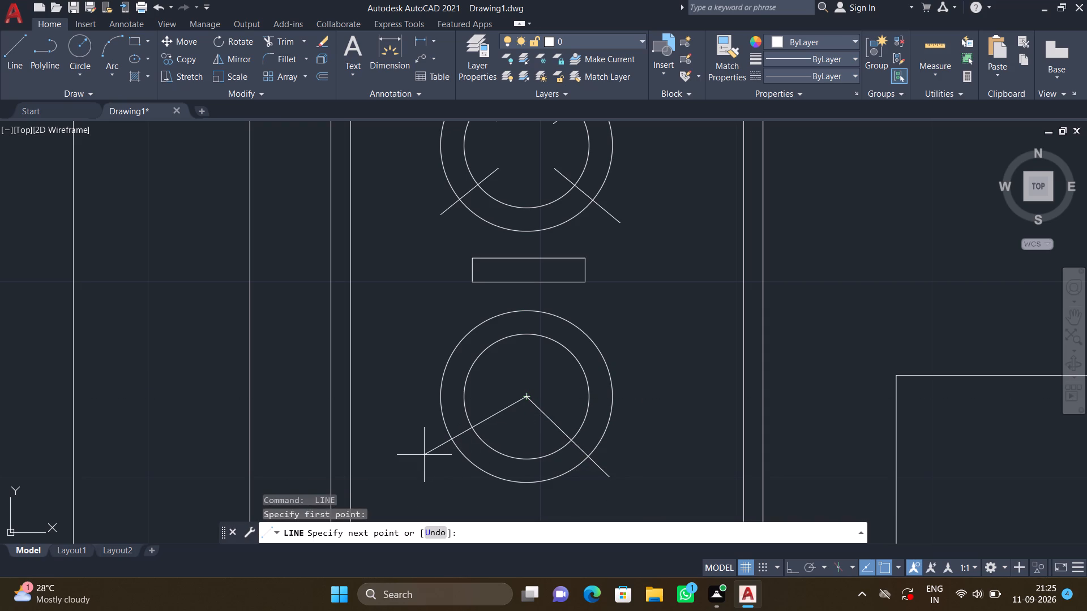
click(424, 455)
key(Return)
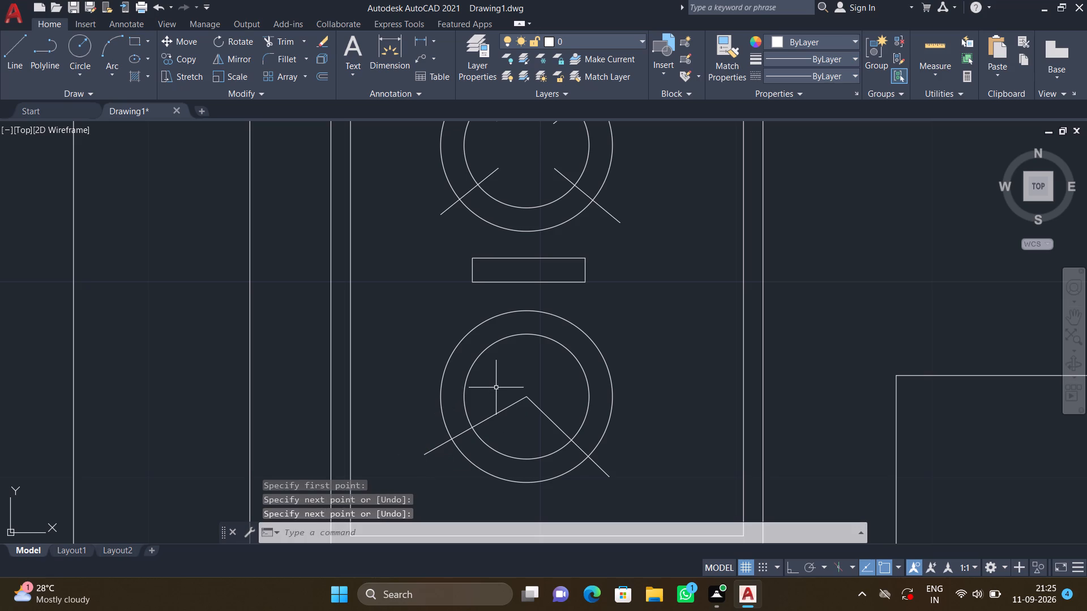
Draw two more lines from the lower burner's centre past its outer circle, toward the upper right and at 126° (about 5.5" long).
key(space)
click(528, 396)
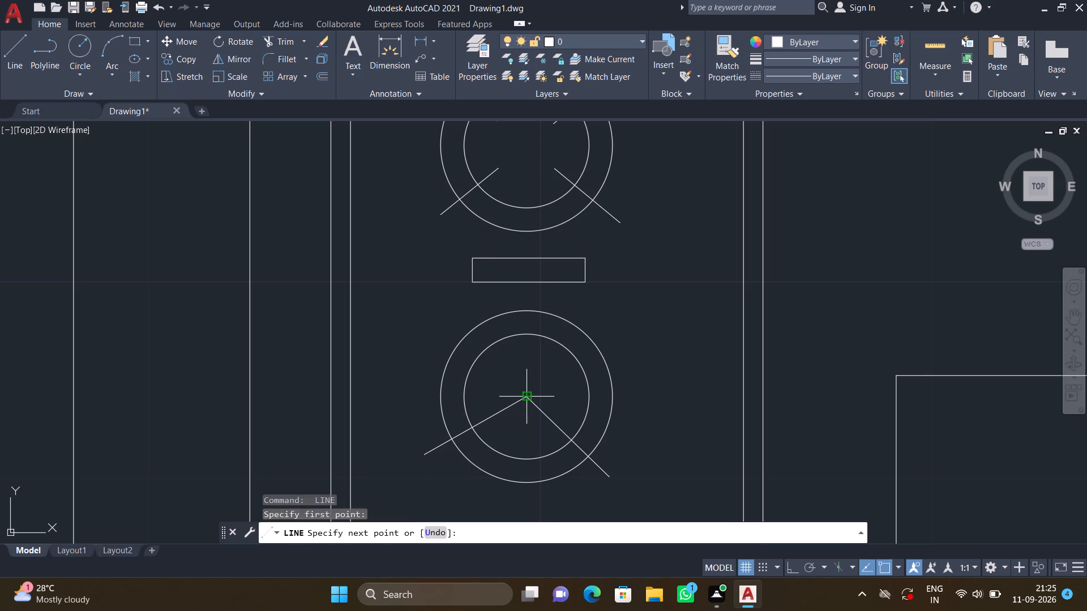
click(617, 331)
key(Return)
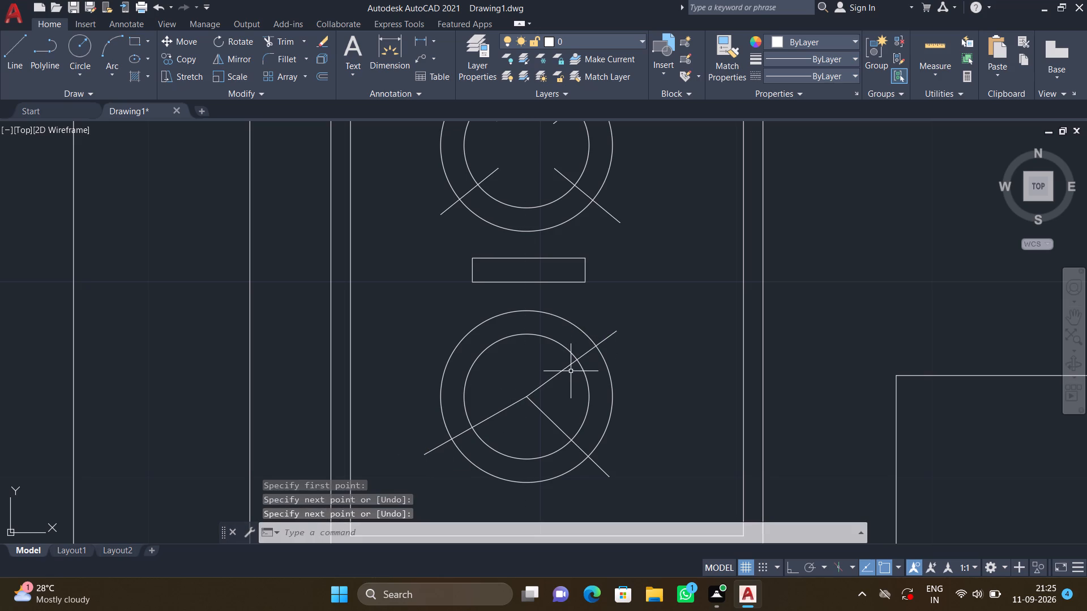
key(space)
click(524, 396)
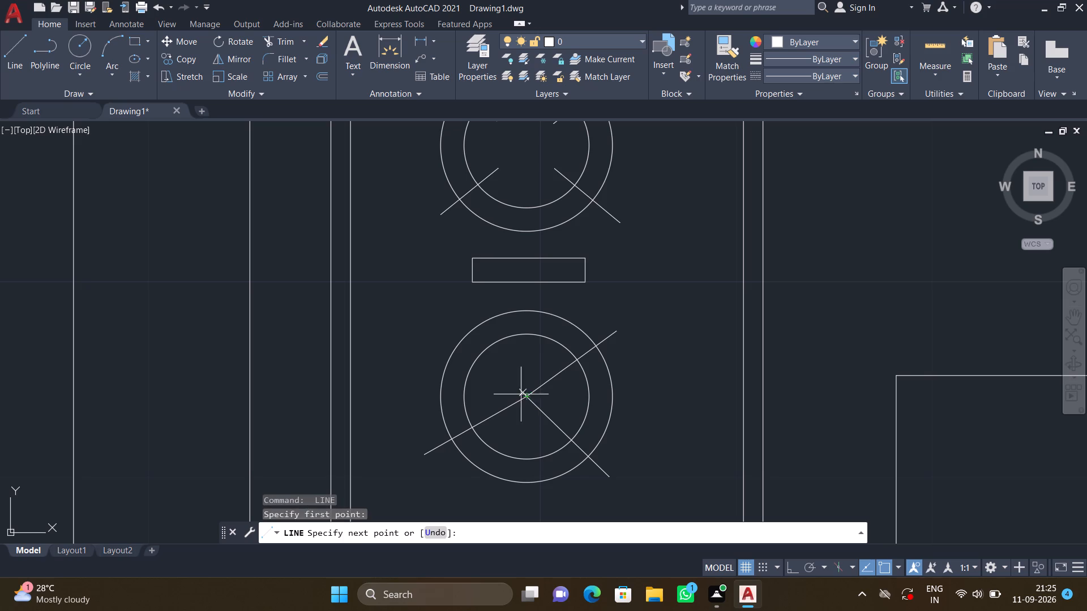
click(459, 313)
key(Return)
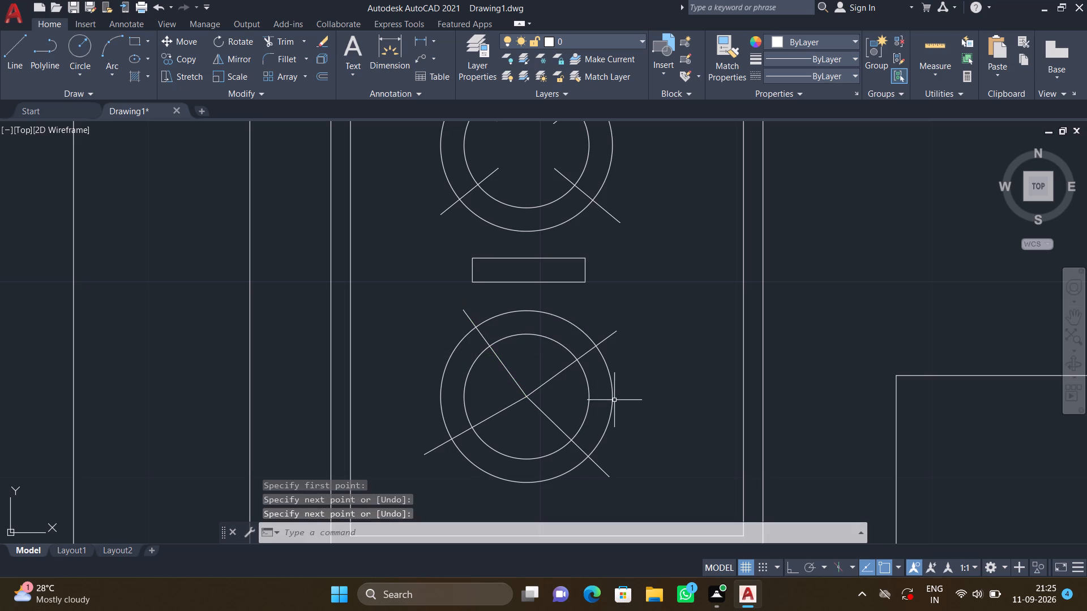
Draw a temporary inner outline of lines joining the four diagonals inside the lower burner's inner circle.
key(l)
key(Return)
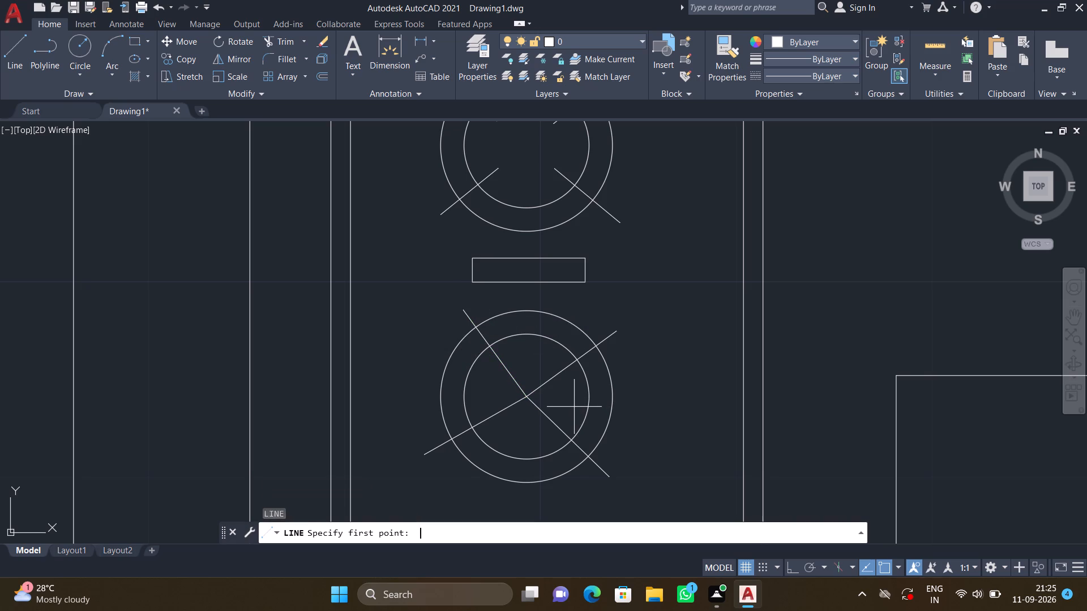
click(498, 360)
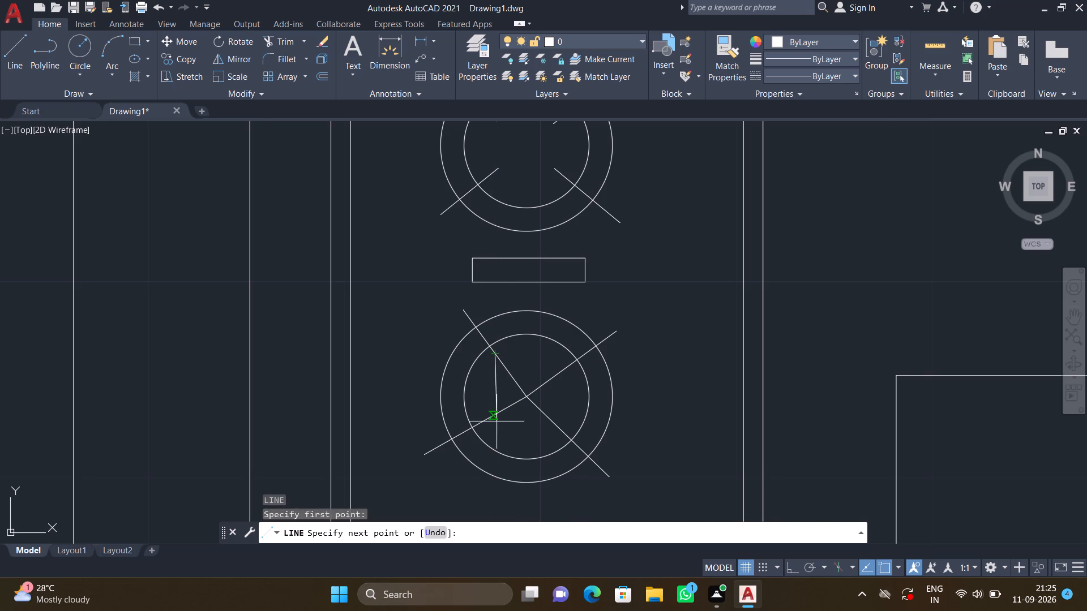
scroll(497, 421, up, 1)
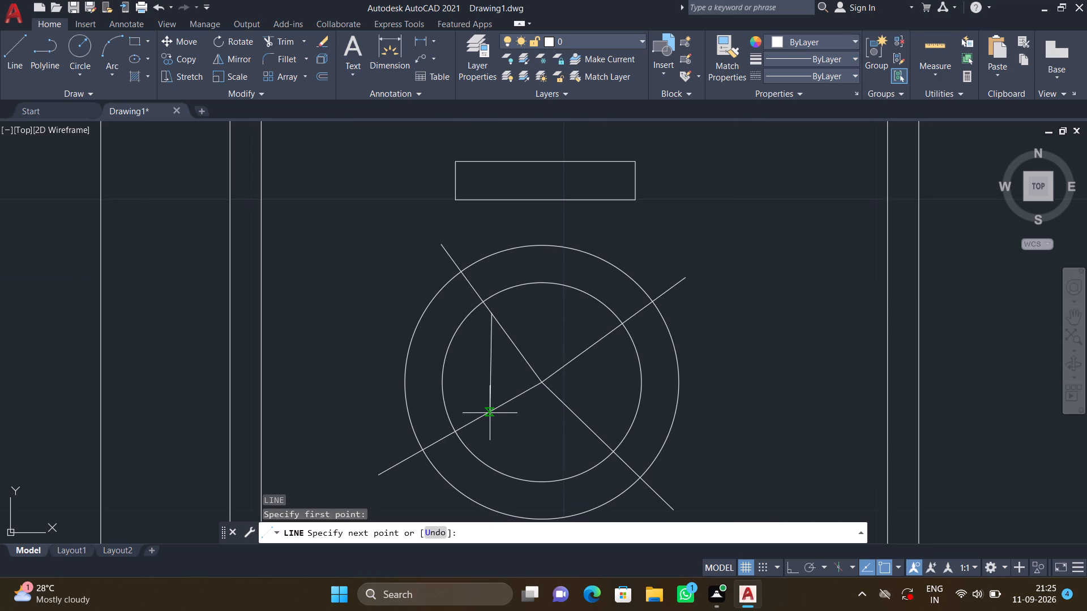
click(489, 412)
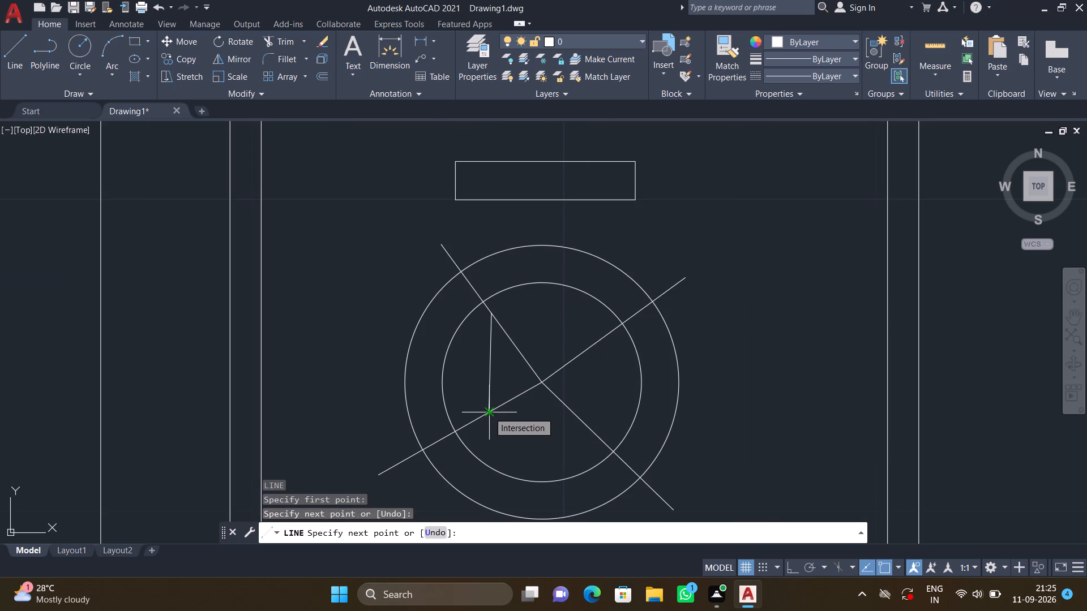
key(Escape)
key(space)
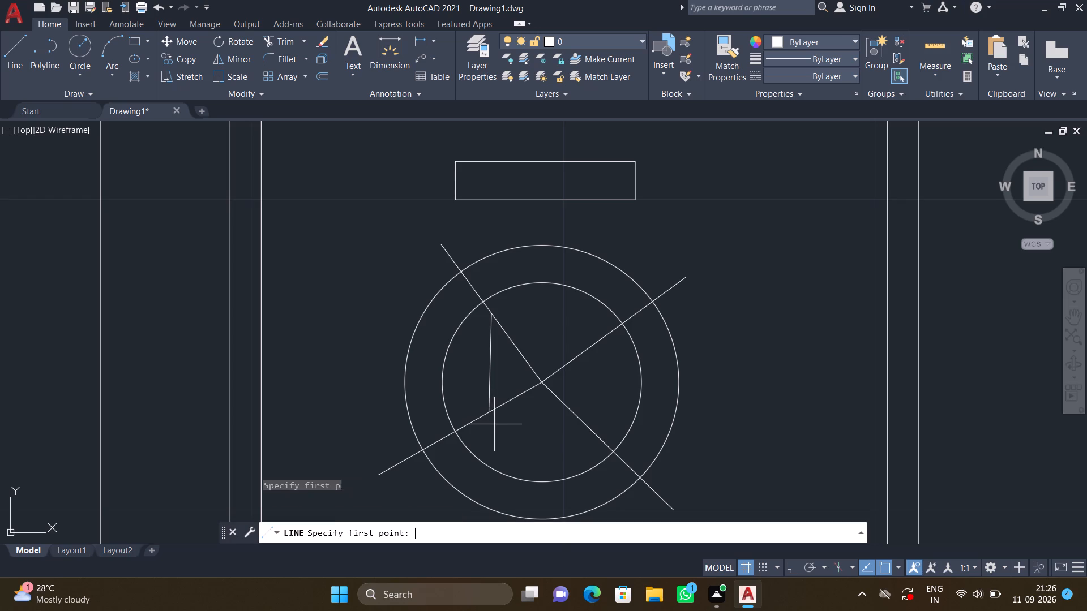
click(489, 415)
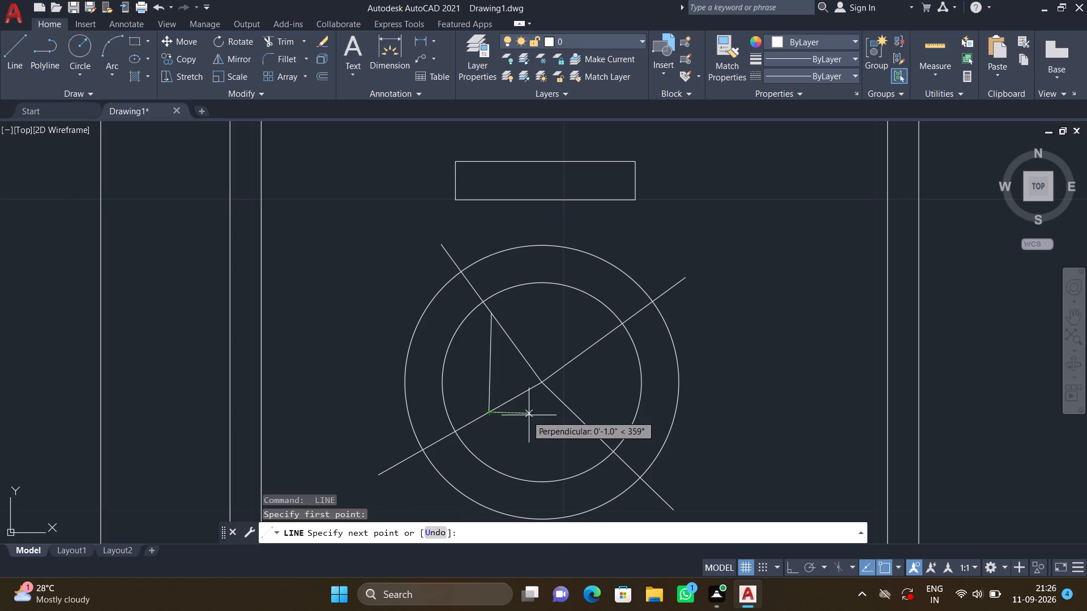
click(575, 418)
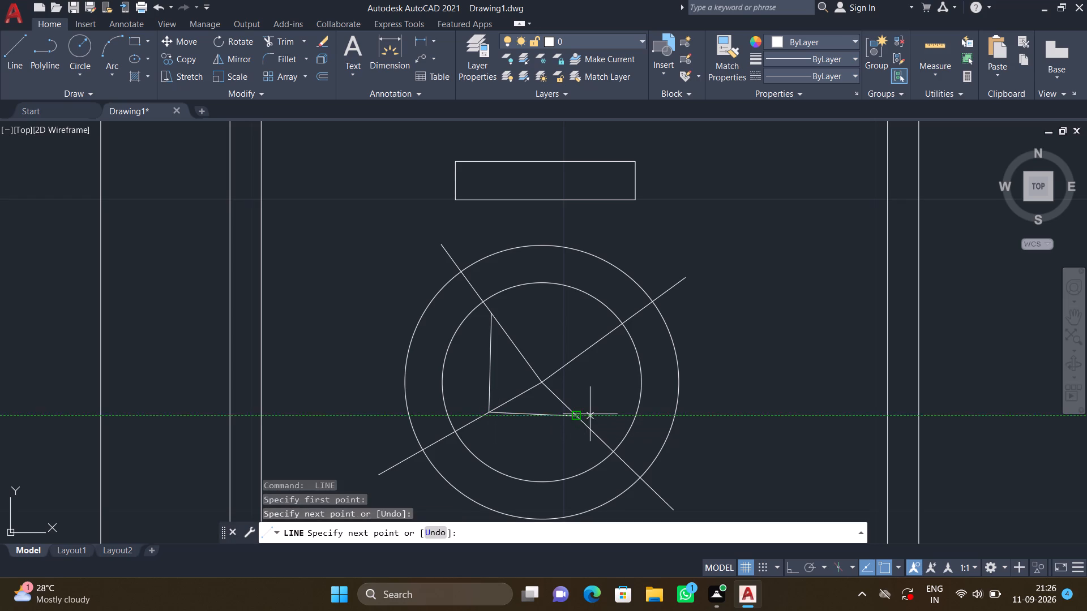
click(584, 350)
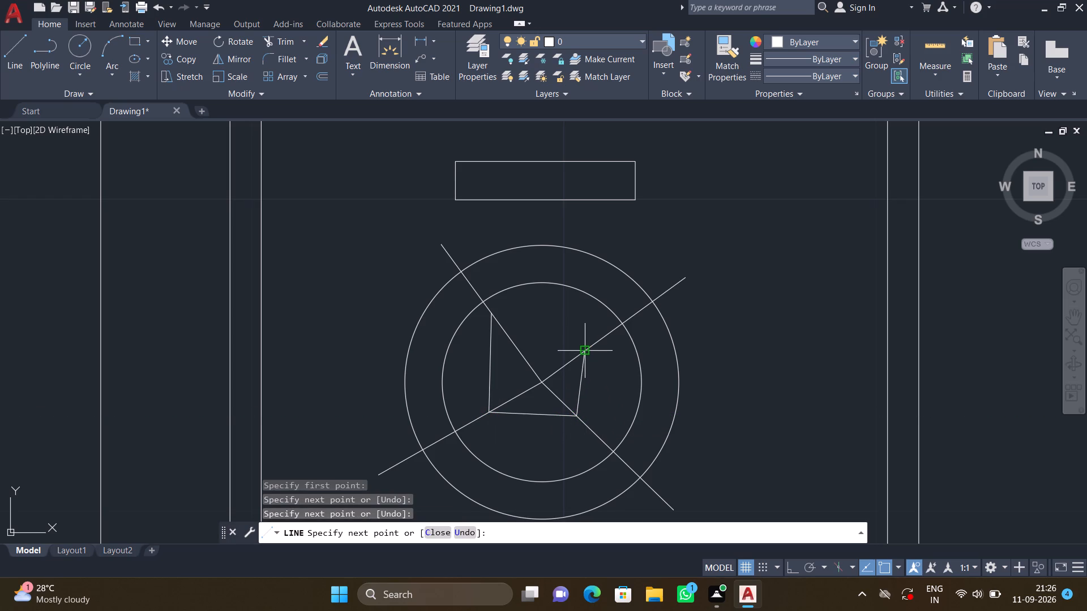
click(512, 346)
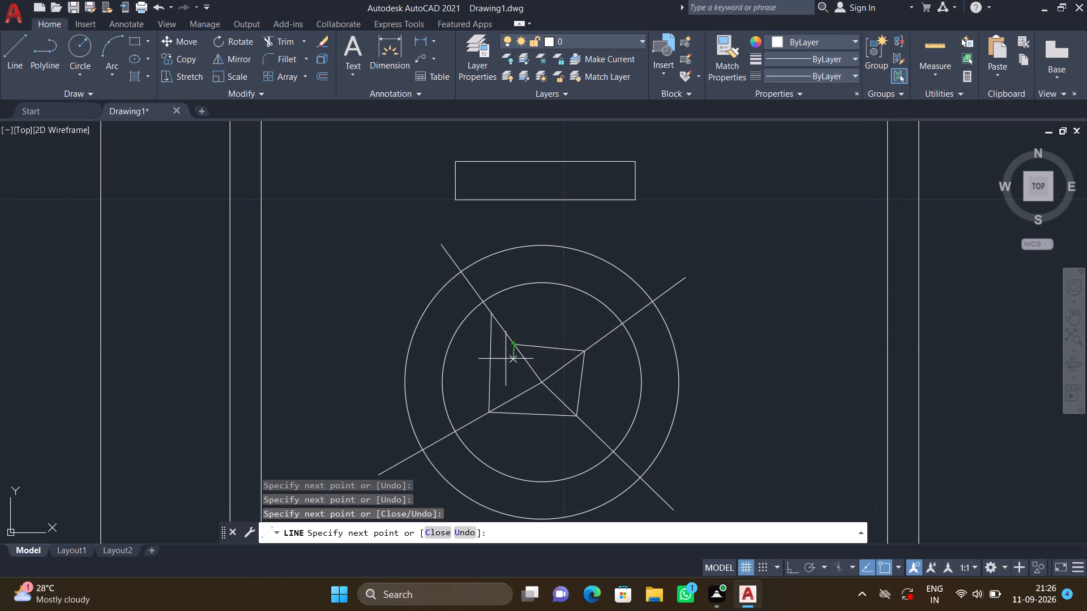
click(508, 401)
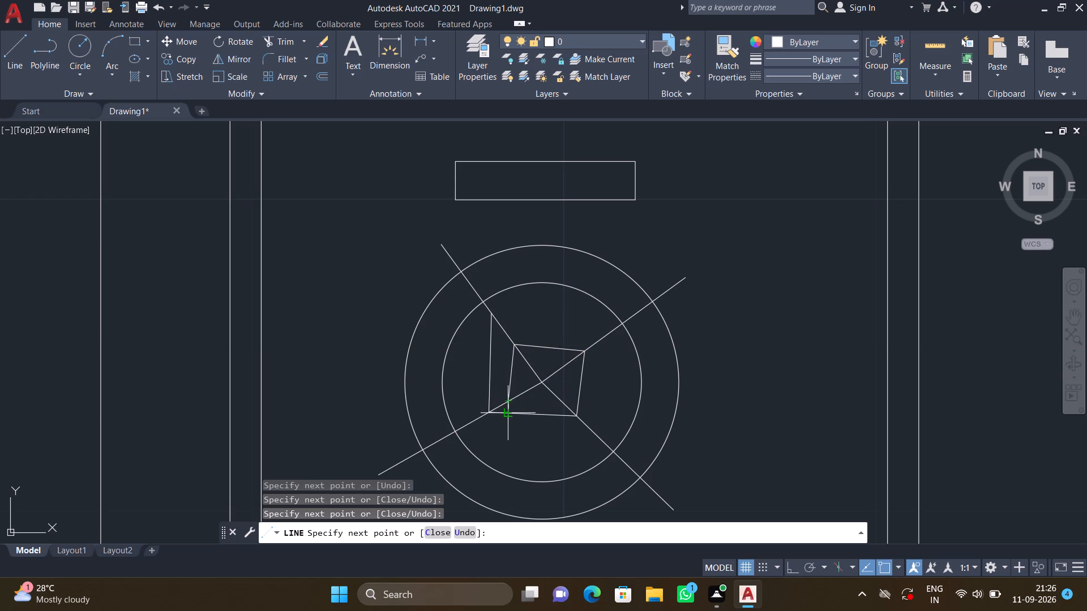
click(510, 411)
key(Return)
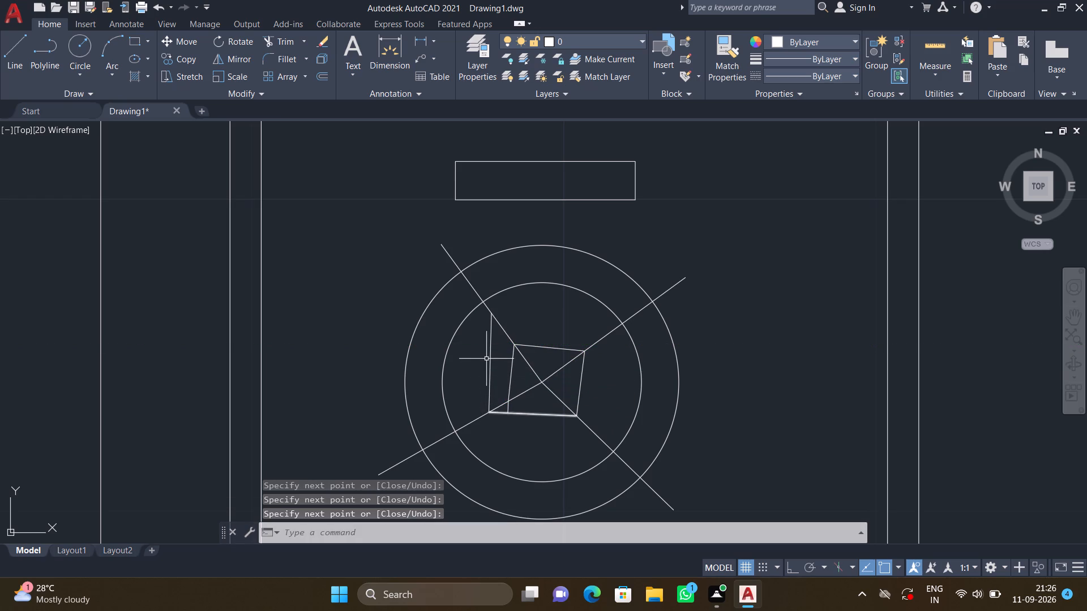
Trim away the inner outline's two left-side lines and cut the lower burner's two left diagonals back from the centre.
text(TR)
key(Return)
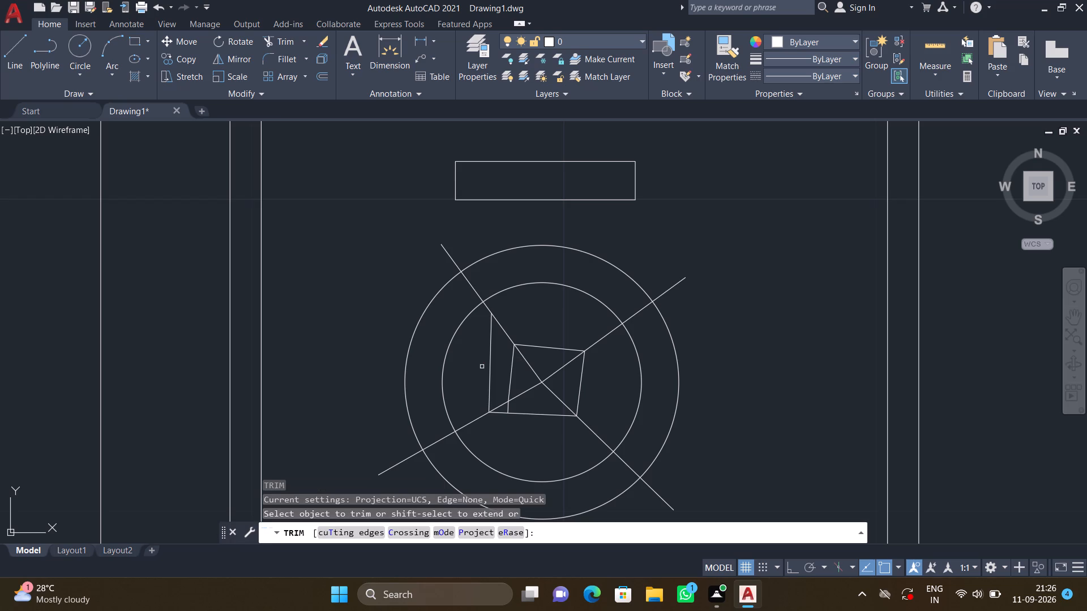
click(482, 367)
click(515, 377)
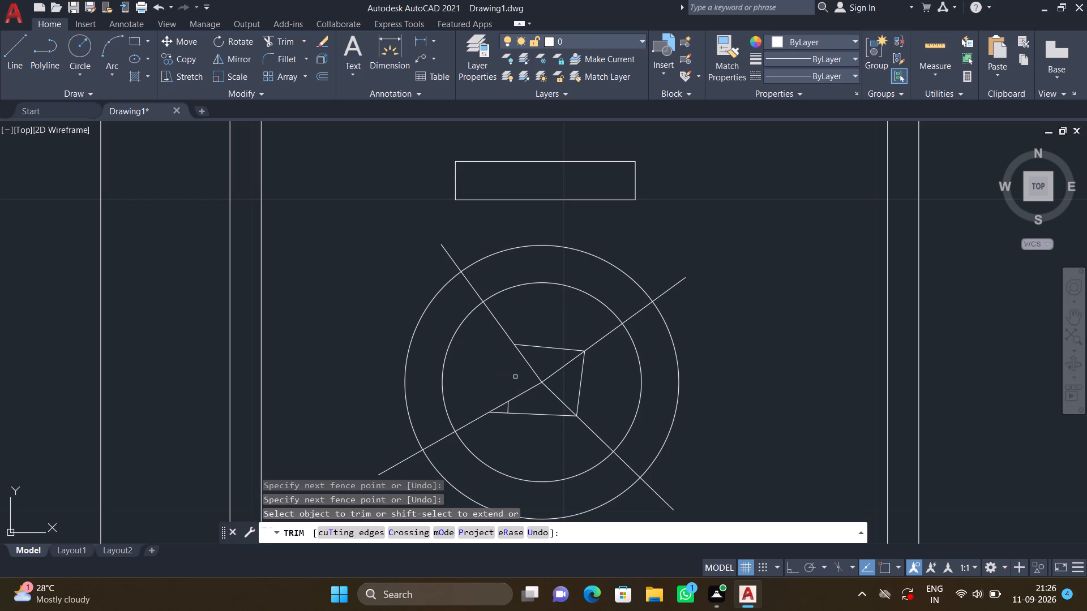
click(530, 353)
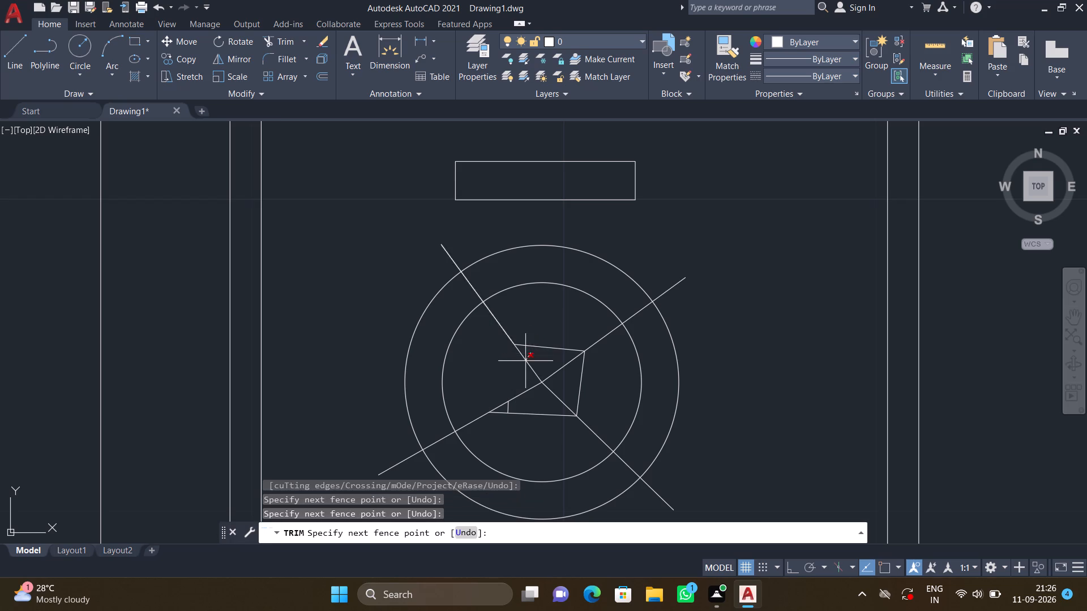
click(521, 365)
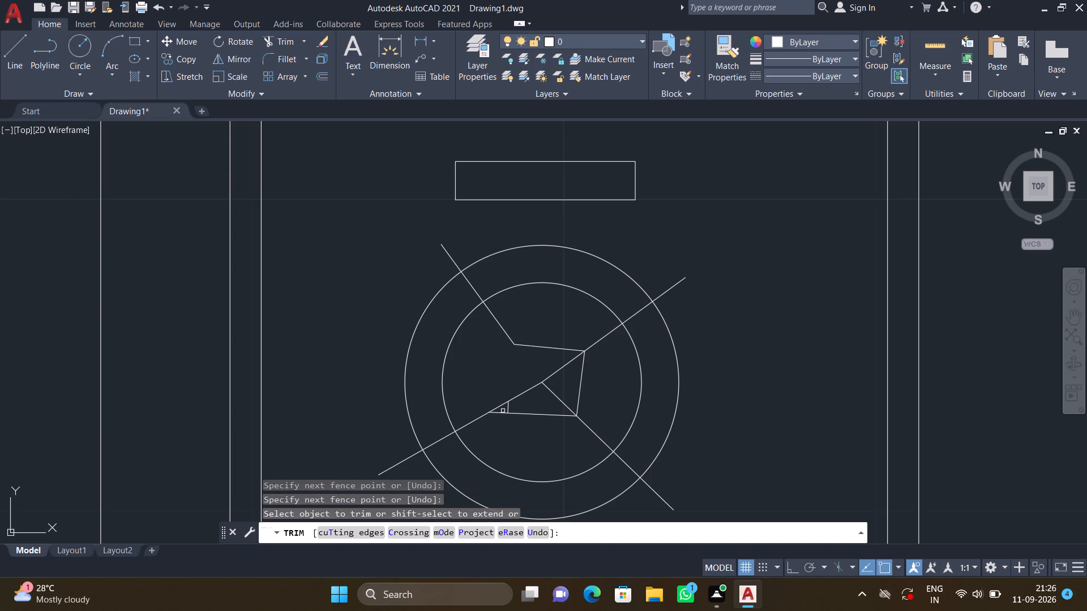
click(499, 402)
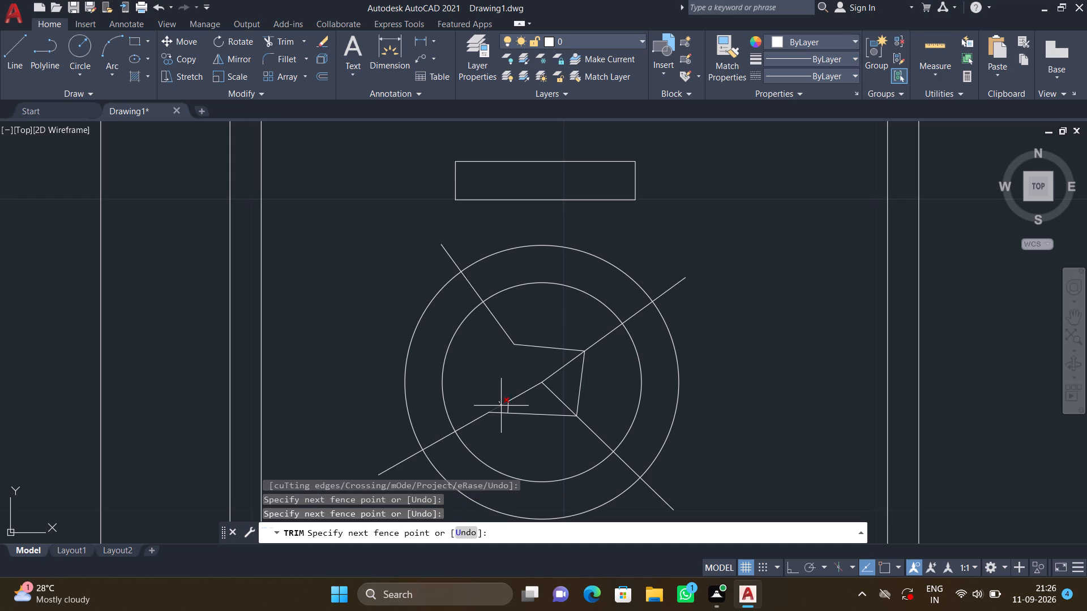
click(502, 408)
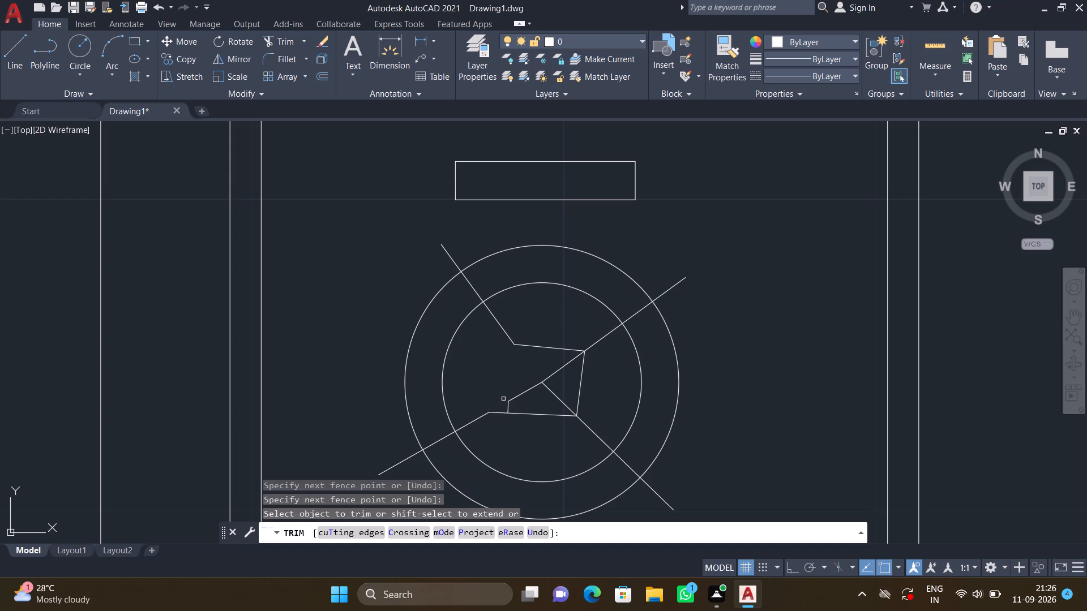
click(513, 387)
click(530, 396)
Trim away the inner outline's bottom side and leftover stub, and cut the lower burner's two right diagonals back from the centre.
click(504, 404)
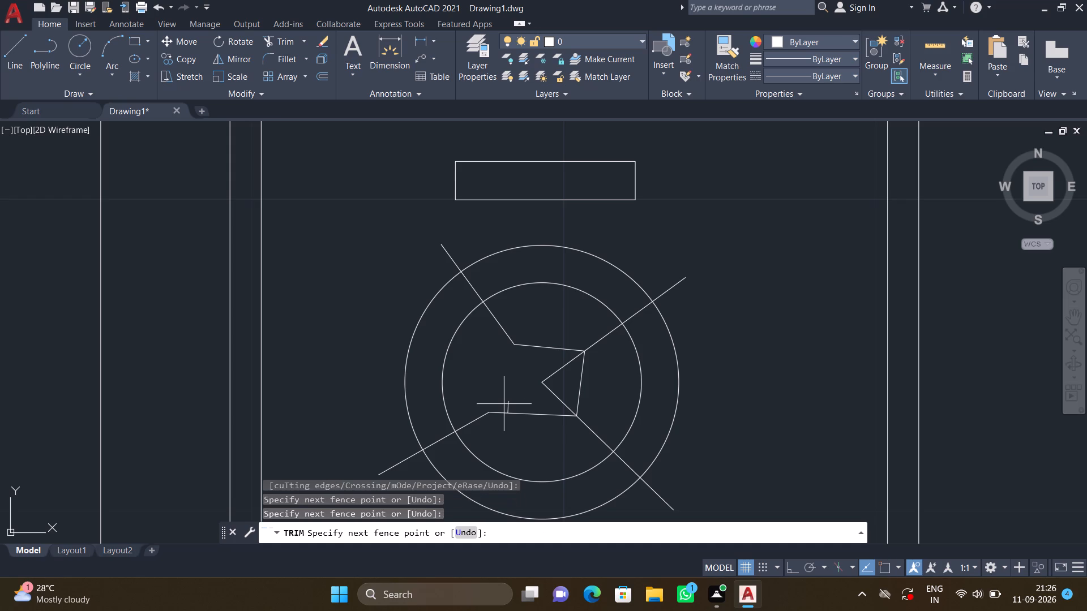
click(512, 423)
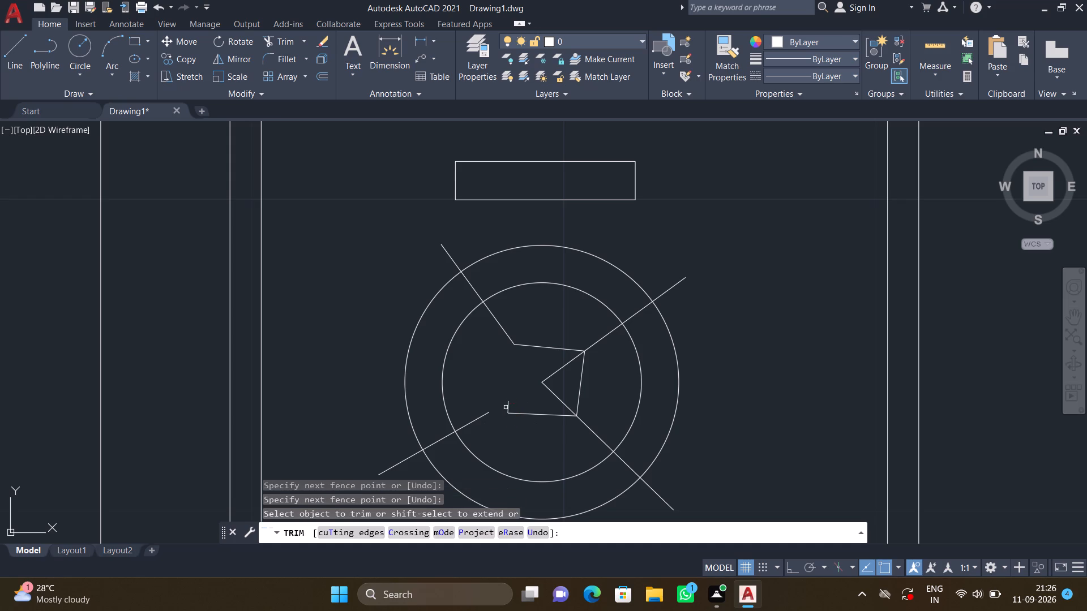
drag(498, 407, 512, 402)
click(525, 402)
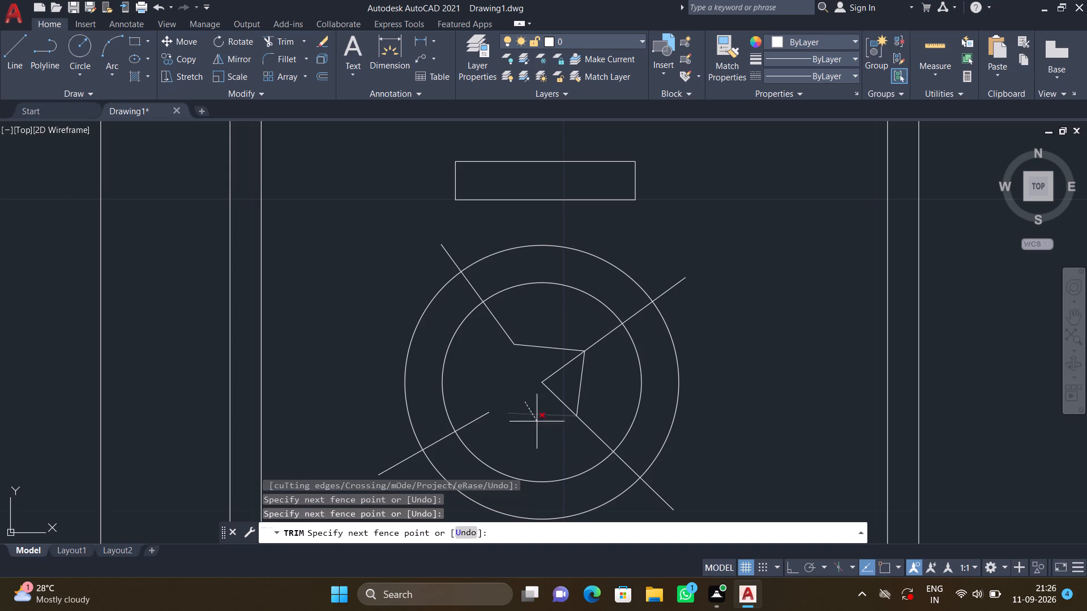
click(537, 423)
click(543, 407)
click(573, 387)
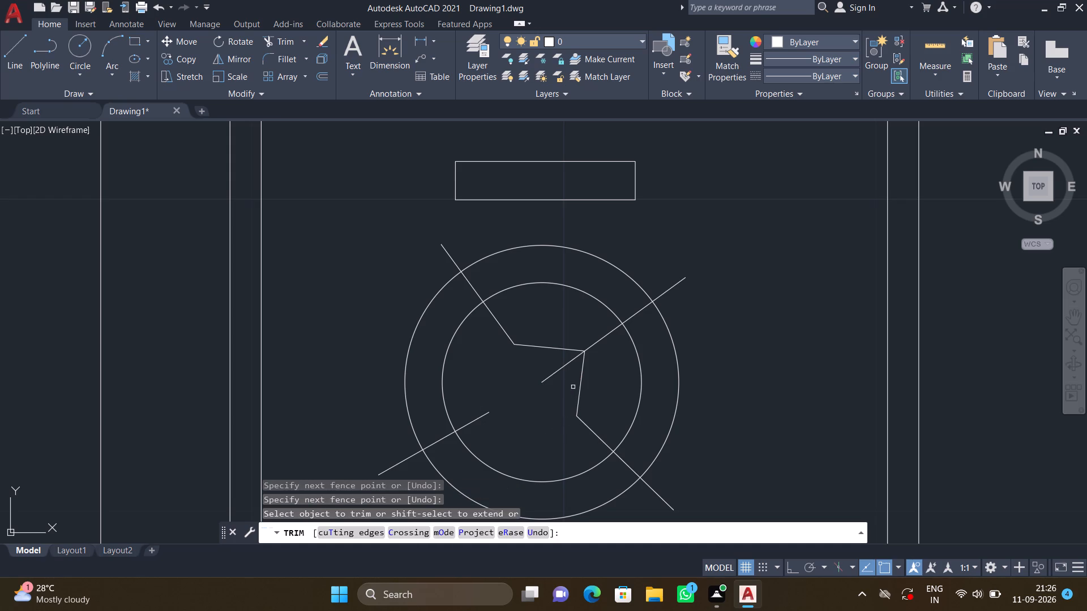
click(543, 362)
click(560, 377)
Trim away the inner outline's remaining top and right sides, leaving only four short diagonal supports on the lower burner.
drag(542, 334, 550, 364)
click(550, 365)
click(554, 371)
drag(547, 376, 603, 378)
scroll(609, 382, down, 2)
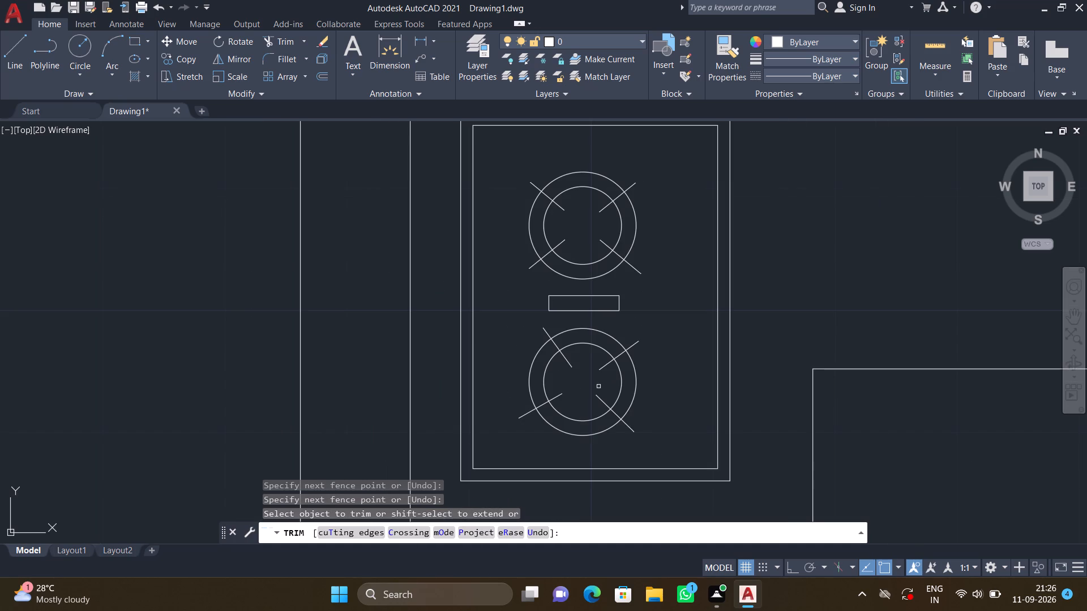
key(Return)
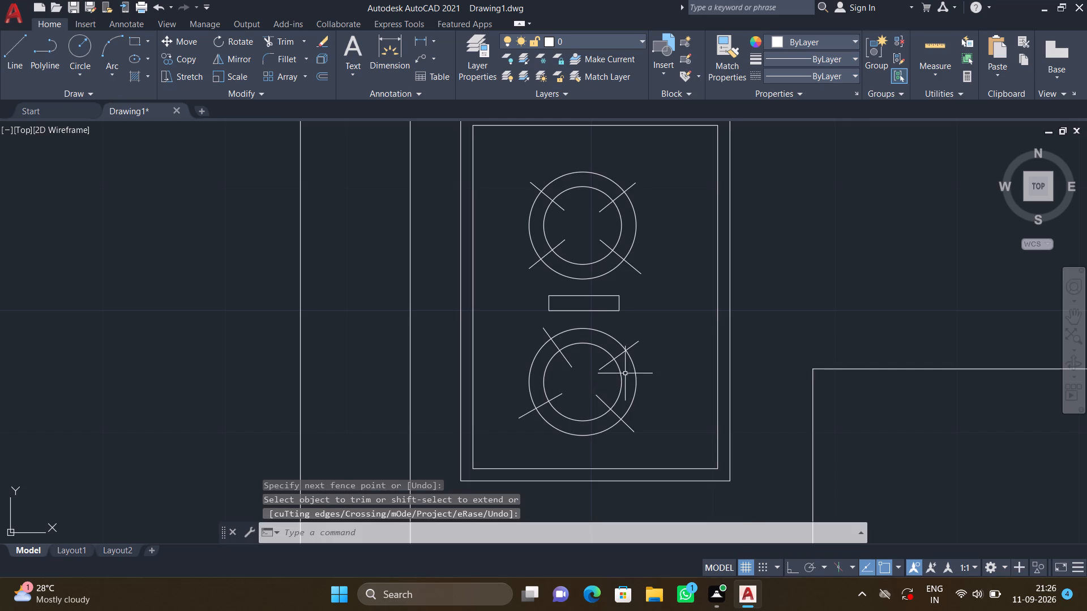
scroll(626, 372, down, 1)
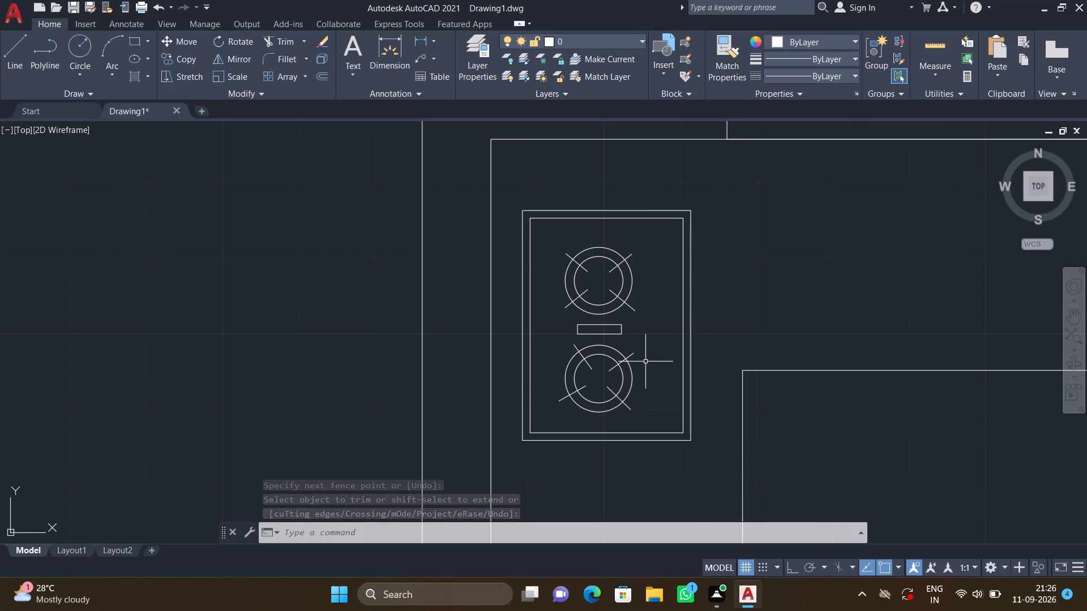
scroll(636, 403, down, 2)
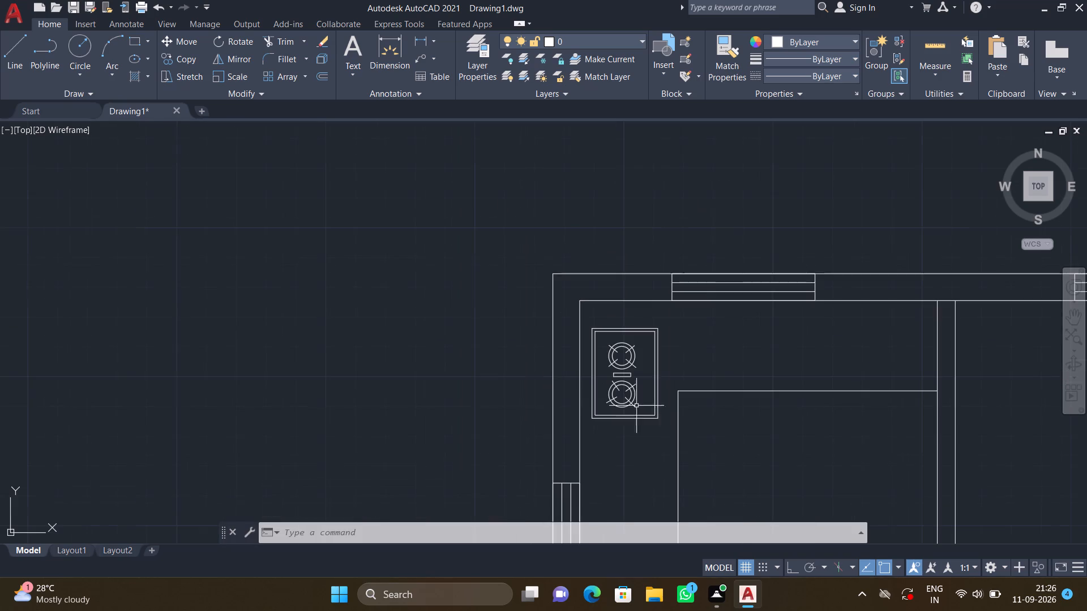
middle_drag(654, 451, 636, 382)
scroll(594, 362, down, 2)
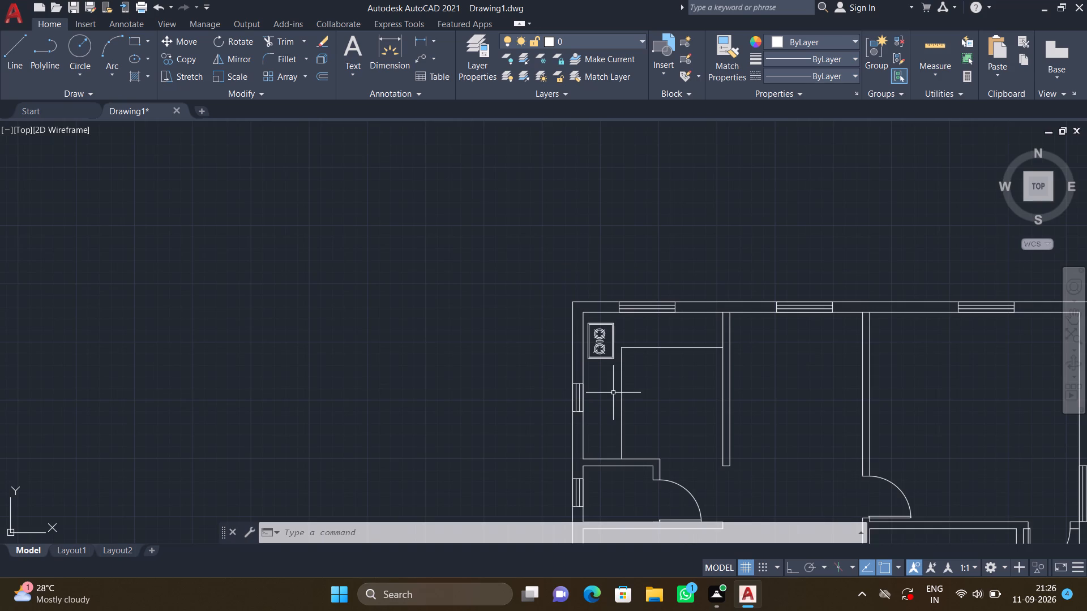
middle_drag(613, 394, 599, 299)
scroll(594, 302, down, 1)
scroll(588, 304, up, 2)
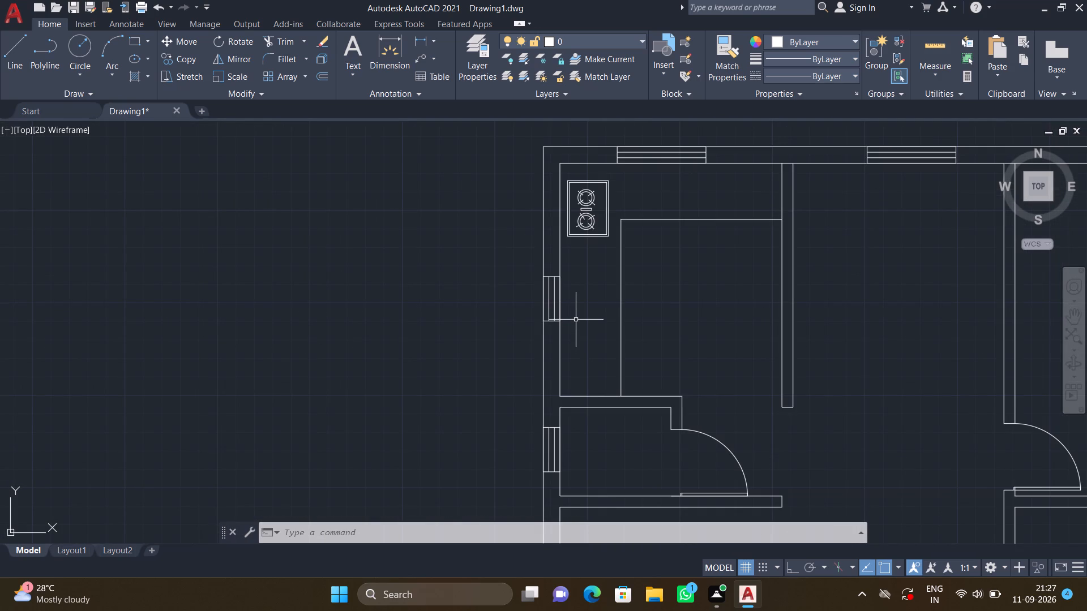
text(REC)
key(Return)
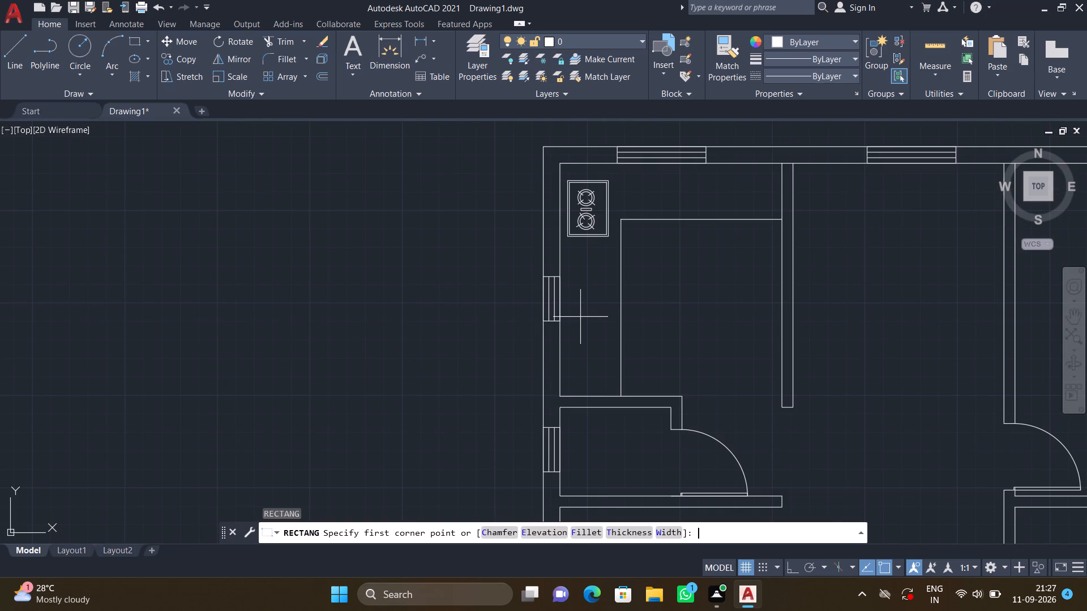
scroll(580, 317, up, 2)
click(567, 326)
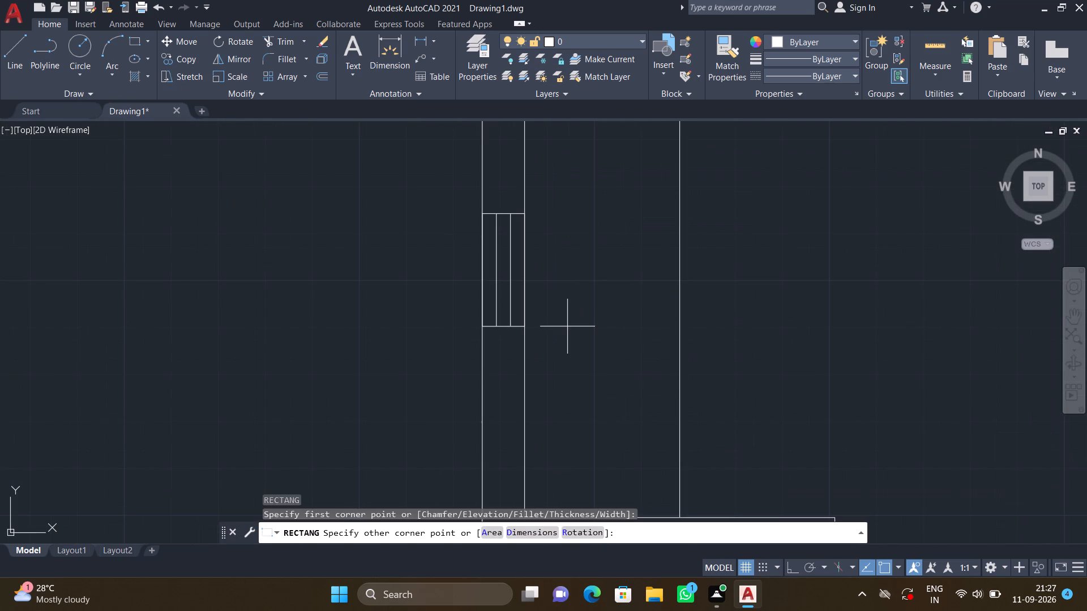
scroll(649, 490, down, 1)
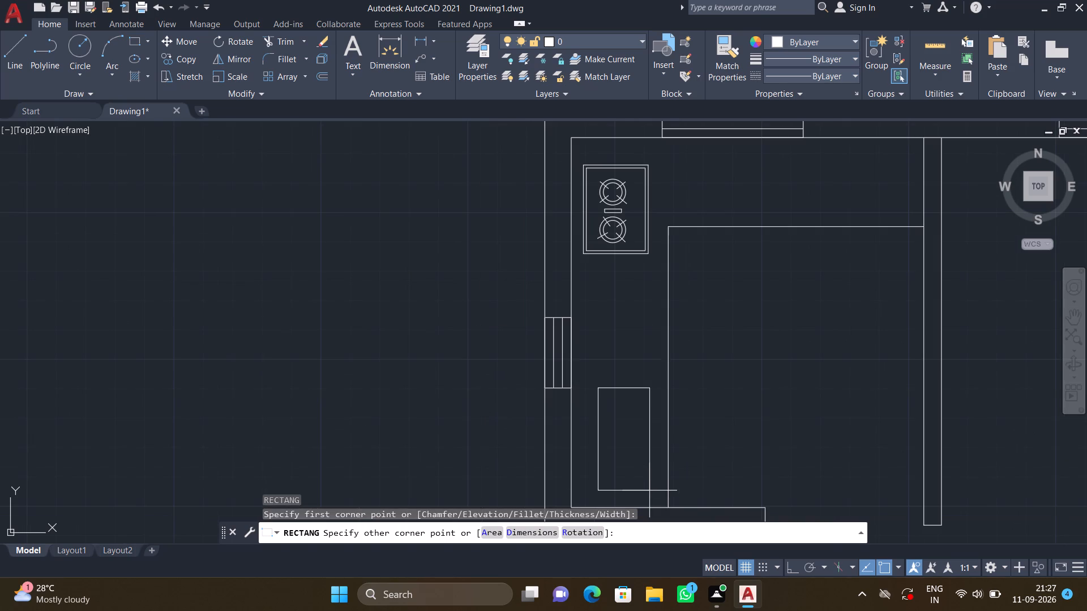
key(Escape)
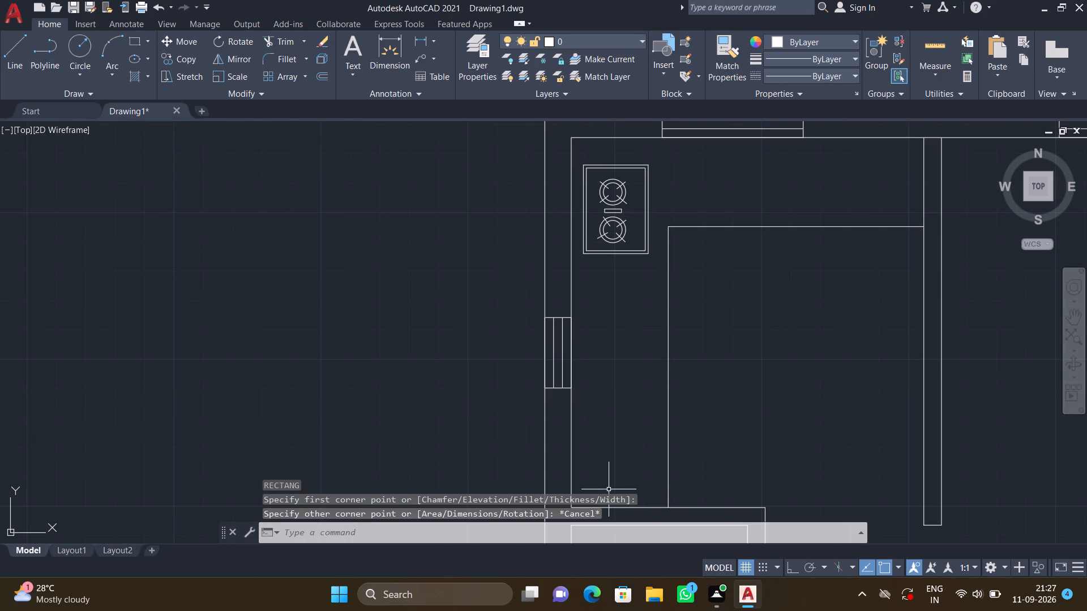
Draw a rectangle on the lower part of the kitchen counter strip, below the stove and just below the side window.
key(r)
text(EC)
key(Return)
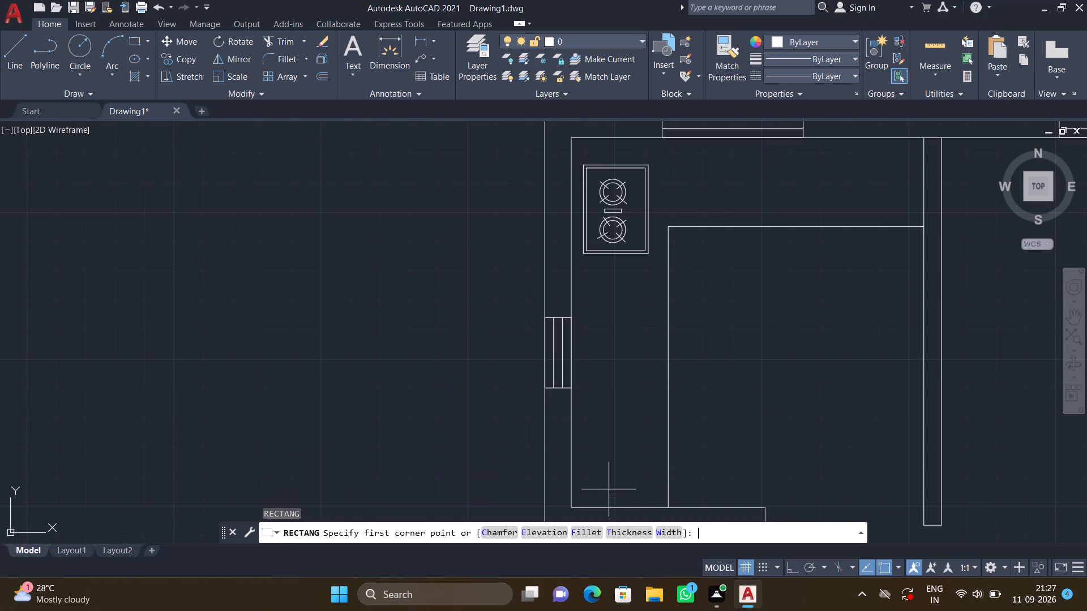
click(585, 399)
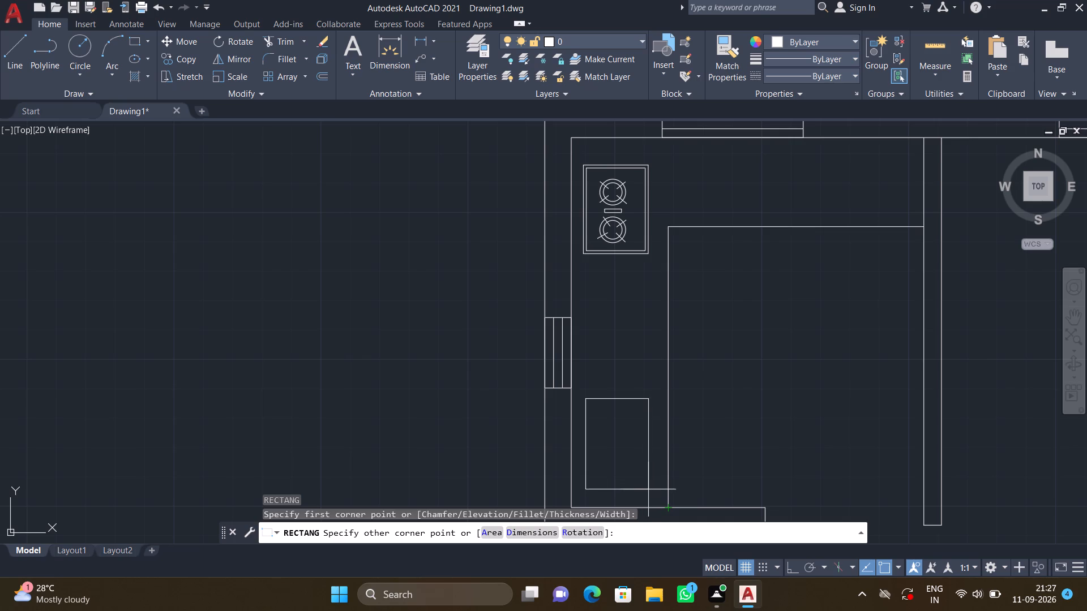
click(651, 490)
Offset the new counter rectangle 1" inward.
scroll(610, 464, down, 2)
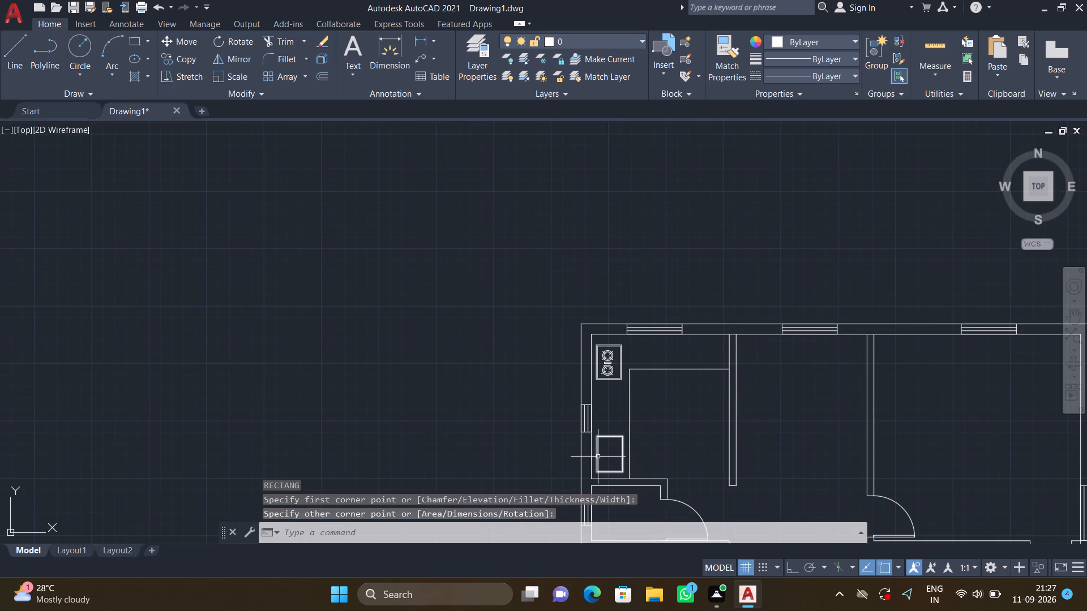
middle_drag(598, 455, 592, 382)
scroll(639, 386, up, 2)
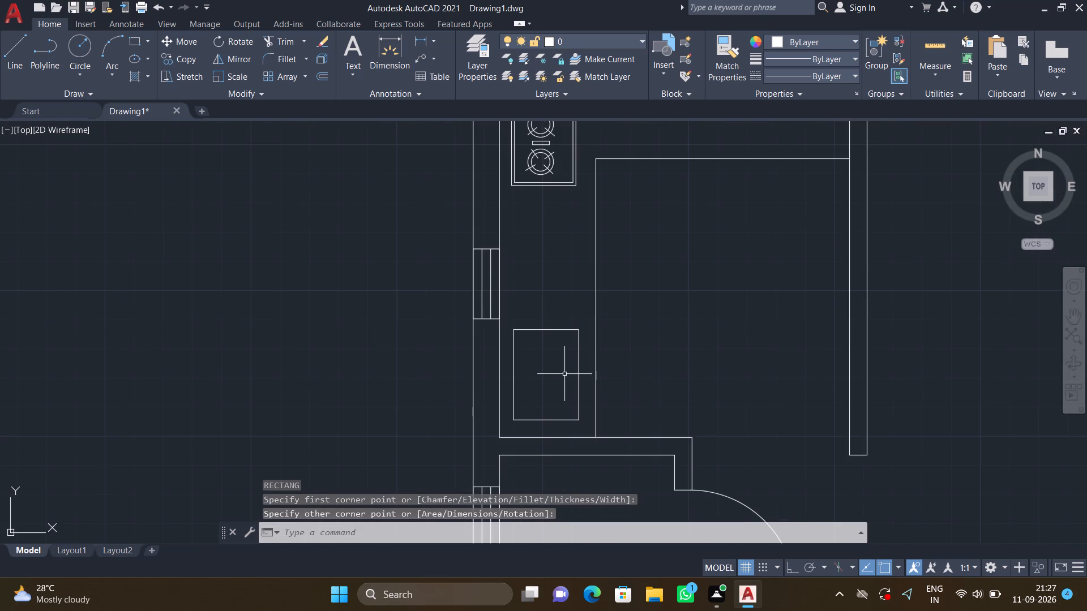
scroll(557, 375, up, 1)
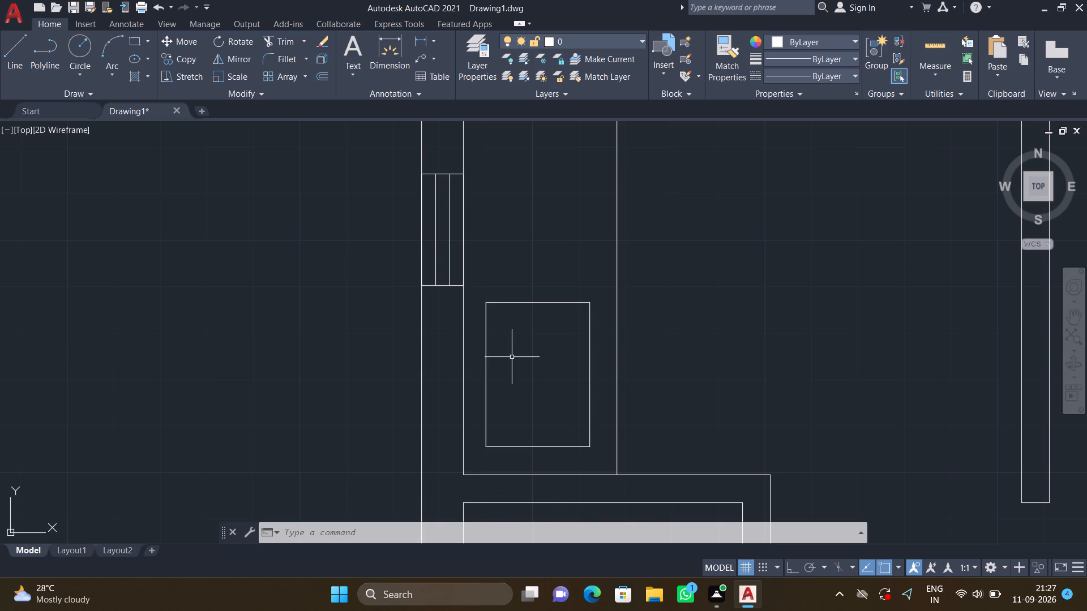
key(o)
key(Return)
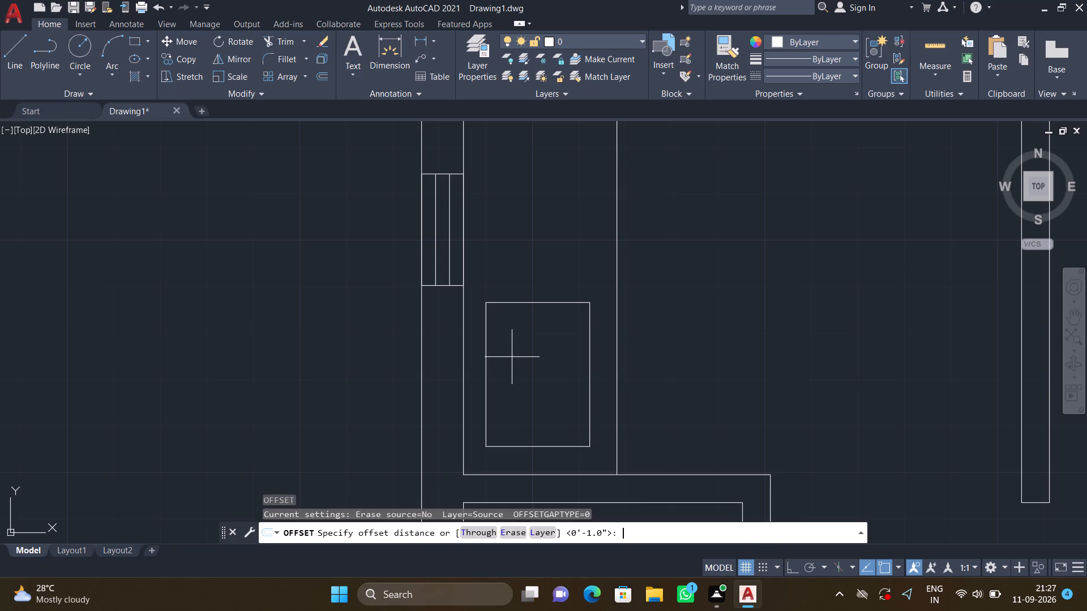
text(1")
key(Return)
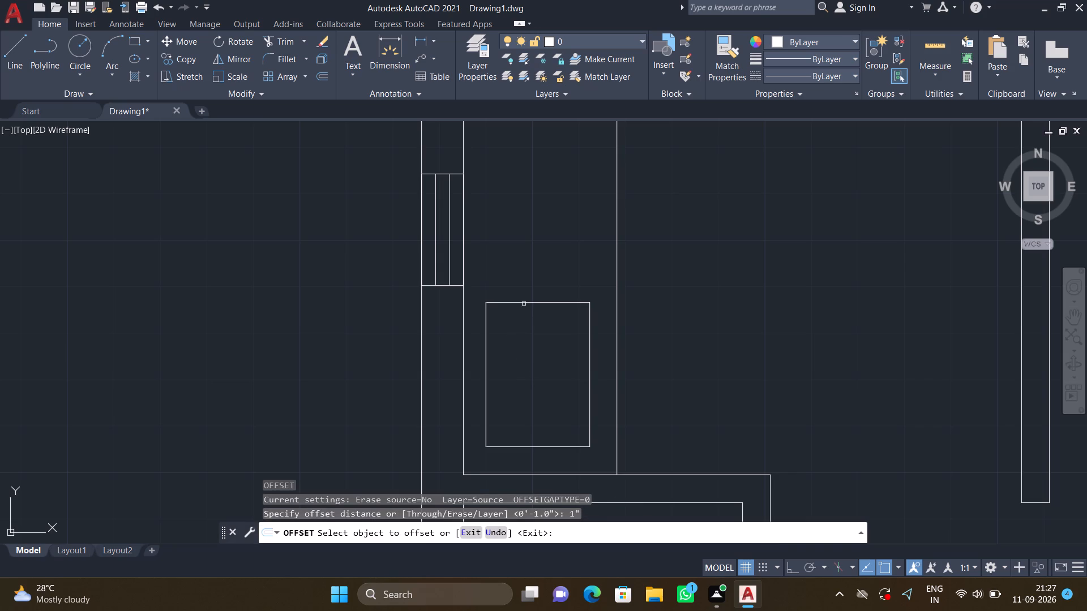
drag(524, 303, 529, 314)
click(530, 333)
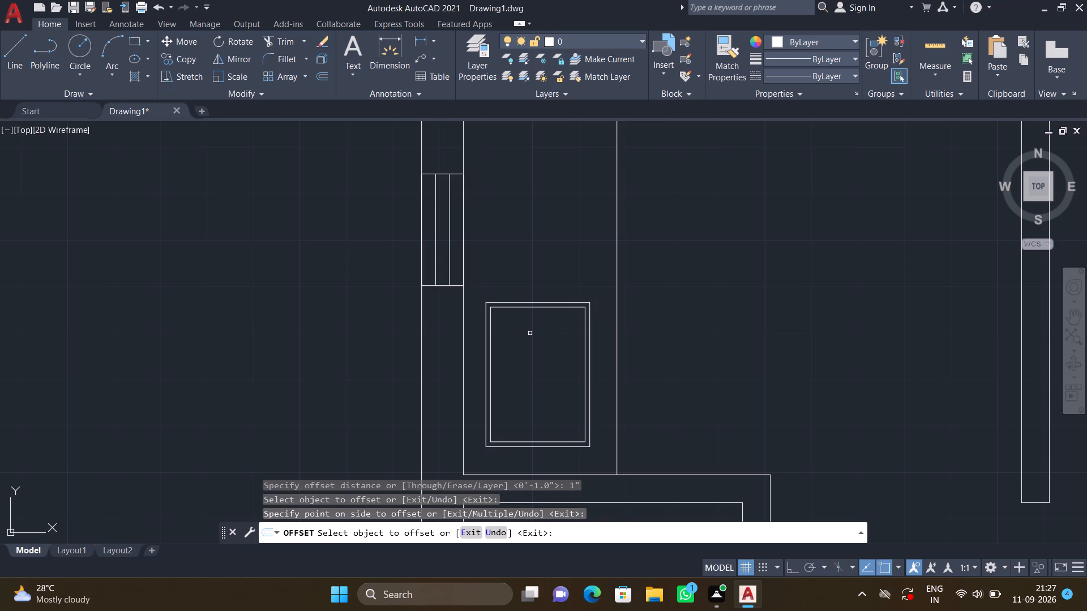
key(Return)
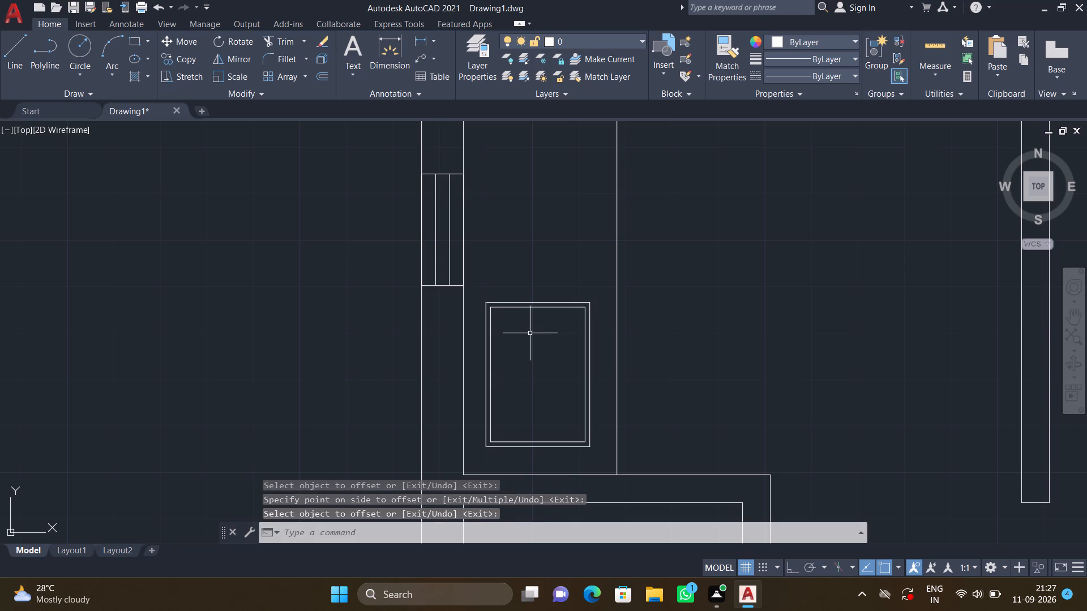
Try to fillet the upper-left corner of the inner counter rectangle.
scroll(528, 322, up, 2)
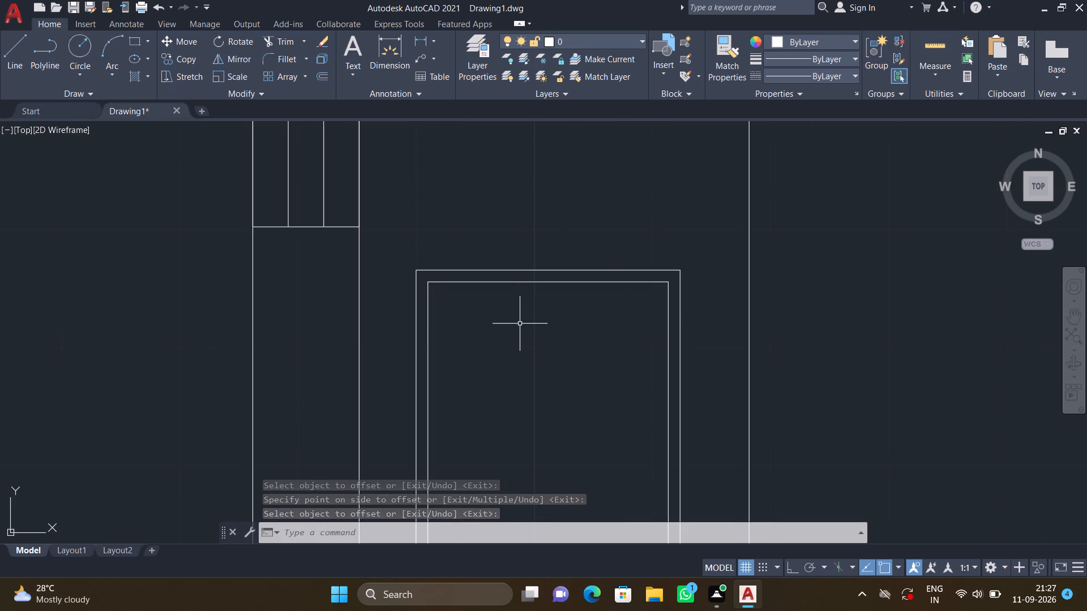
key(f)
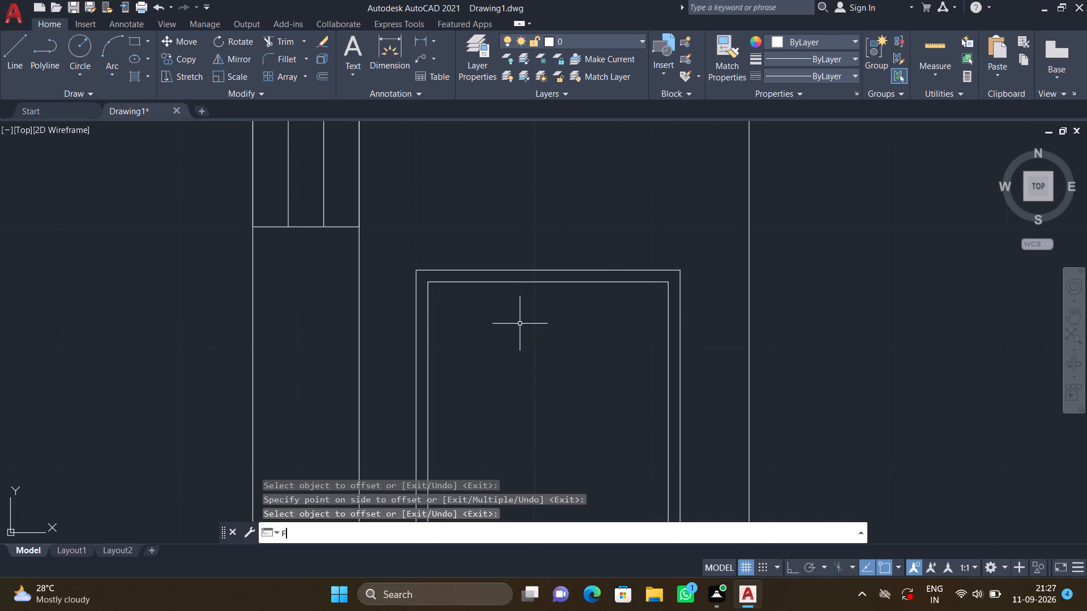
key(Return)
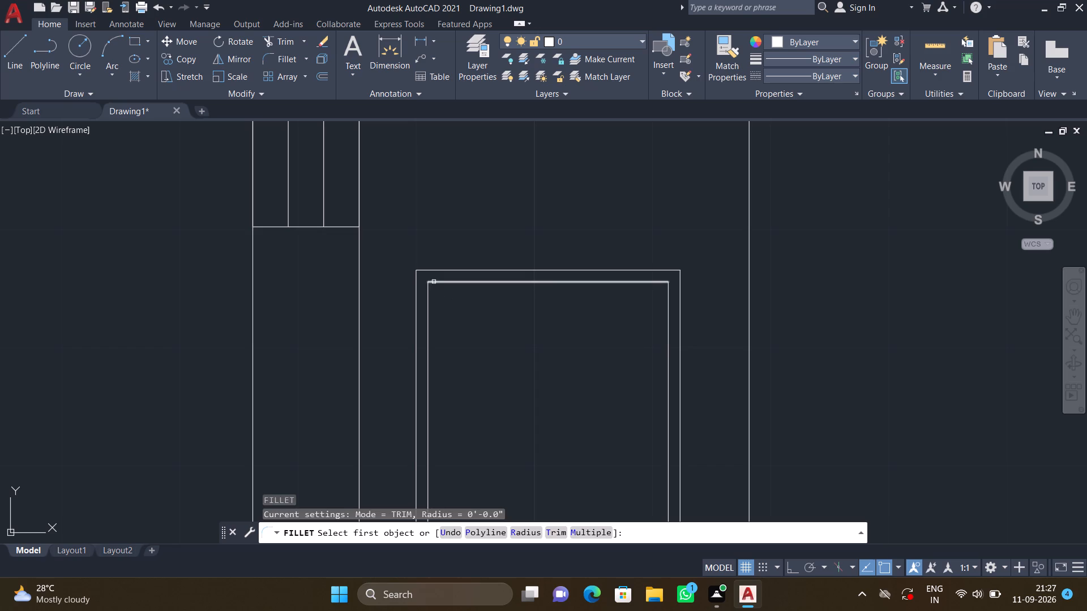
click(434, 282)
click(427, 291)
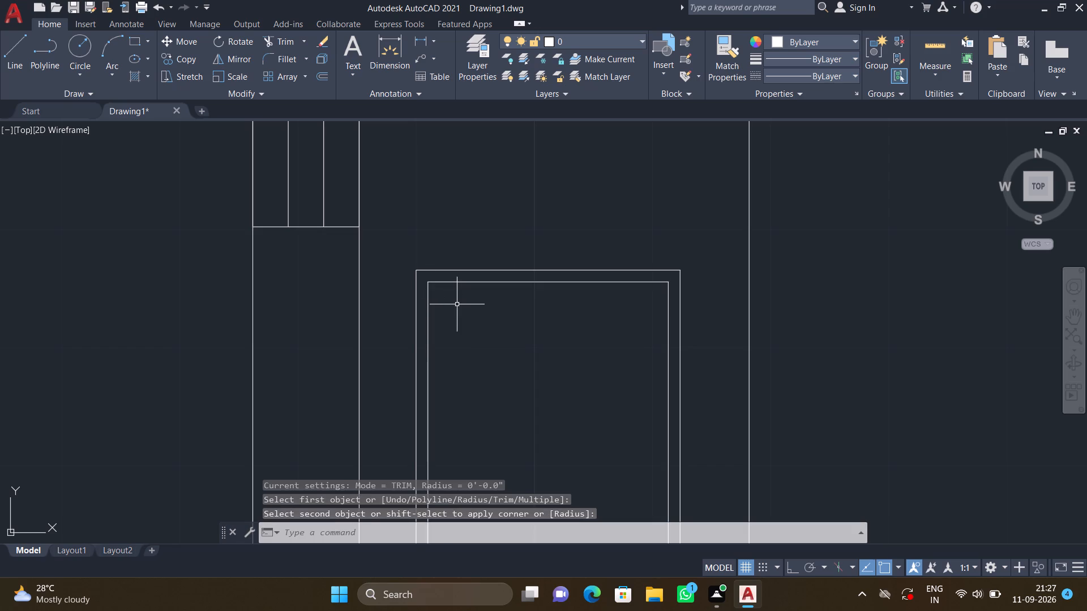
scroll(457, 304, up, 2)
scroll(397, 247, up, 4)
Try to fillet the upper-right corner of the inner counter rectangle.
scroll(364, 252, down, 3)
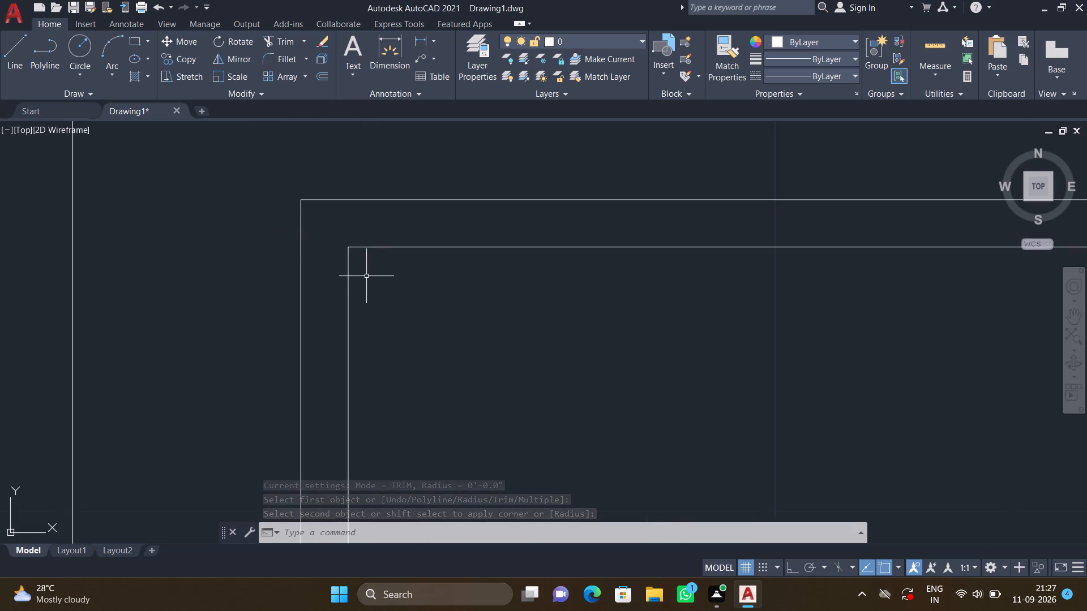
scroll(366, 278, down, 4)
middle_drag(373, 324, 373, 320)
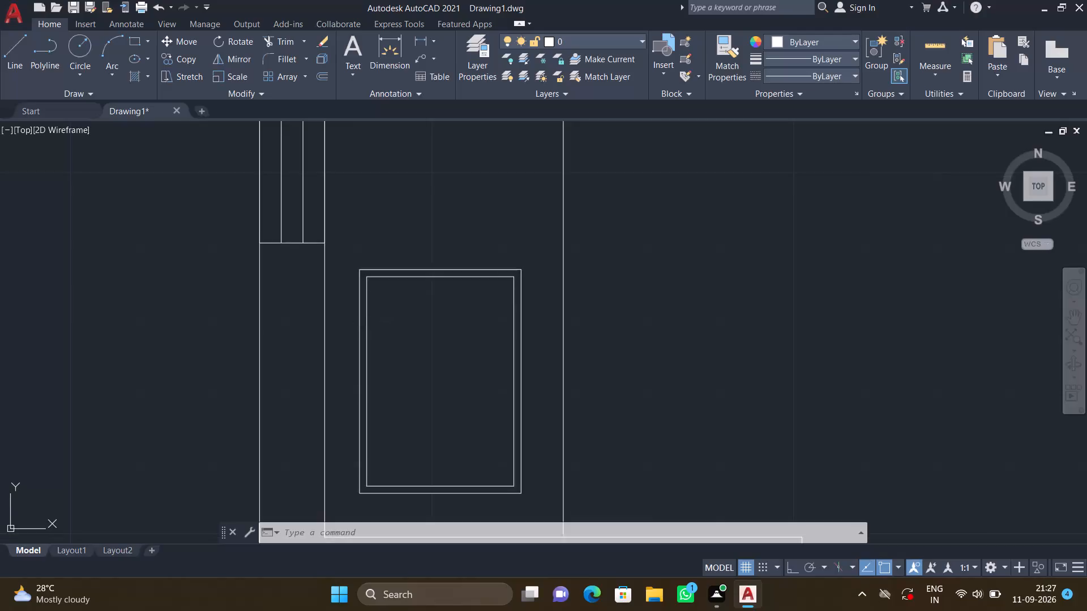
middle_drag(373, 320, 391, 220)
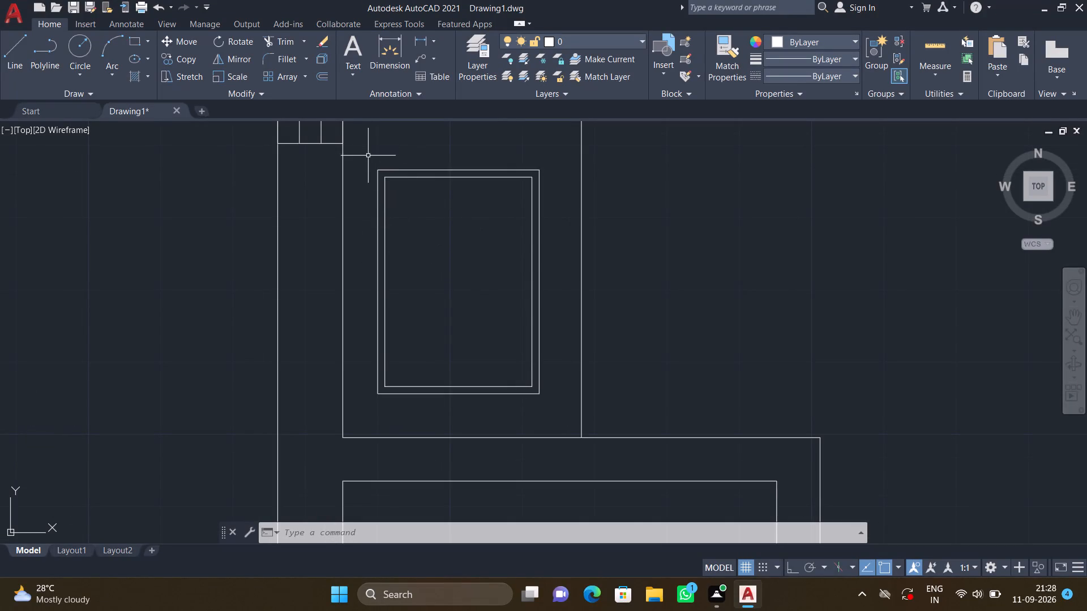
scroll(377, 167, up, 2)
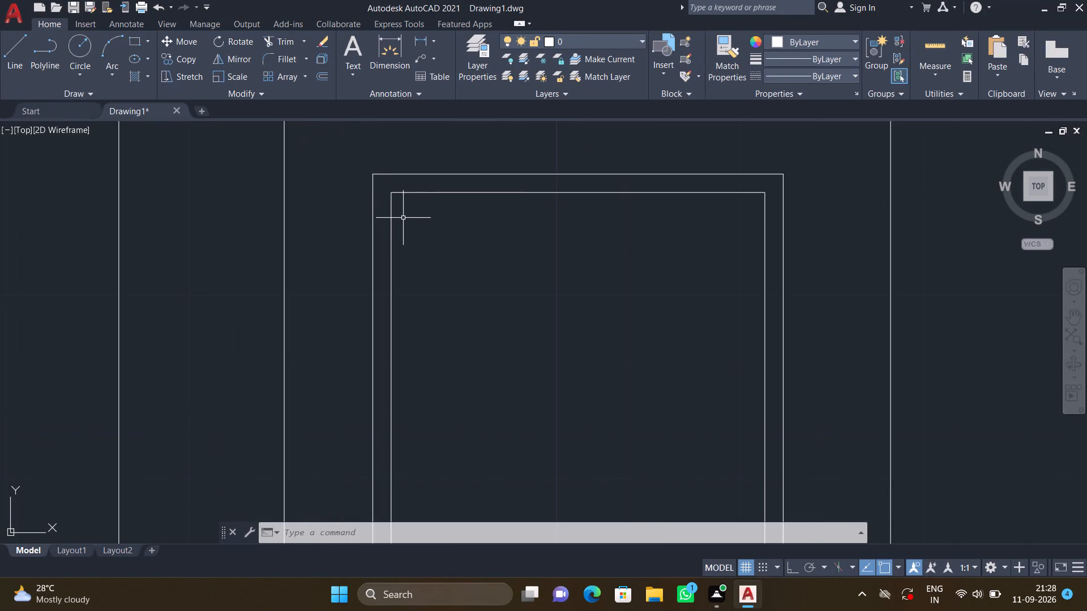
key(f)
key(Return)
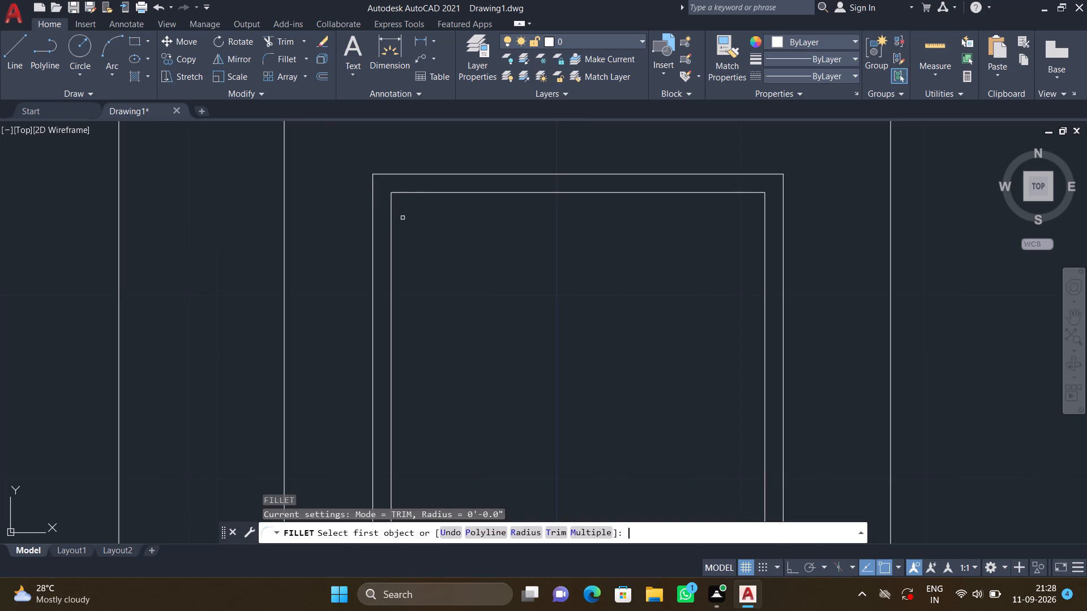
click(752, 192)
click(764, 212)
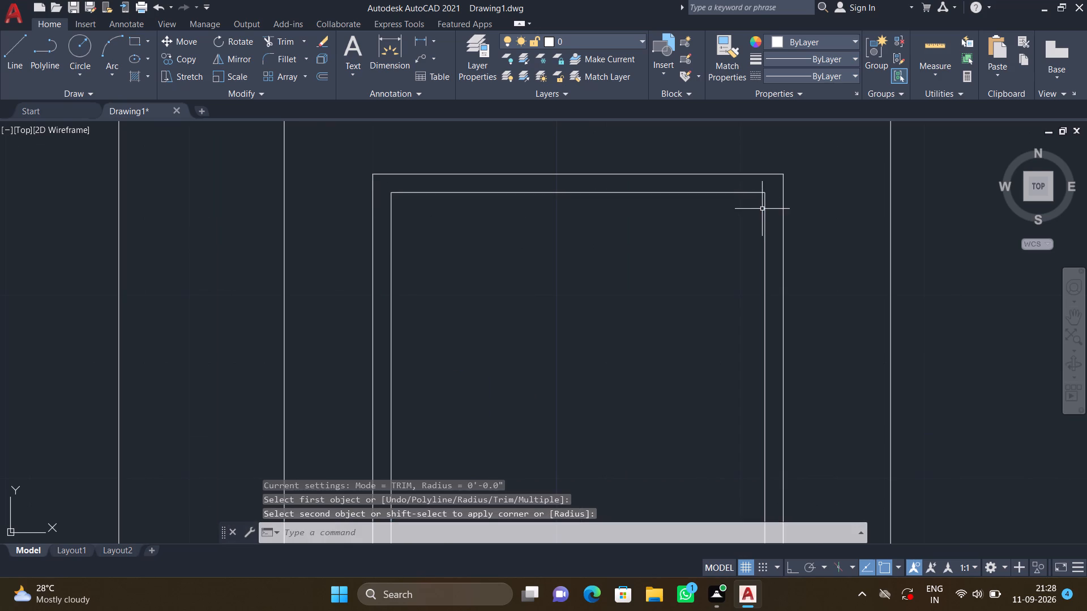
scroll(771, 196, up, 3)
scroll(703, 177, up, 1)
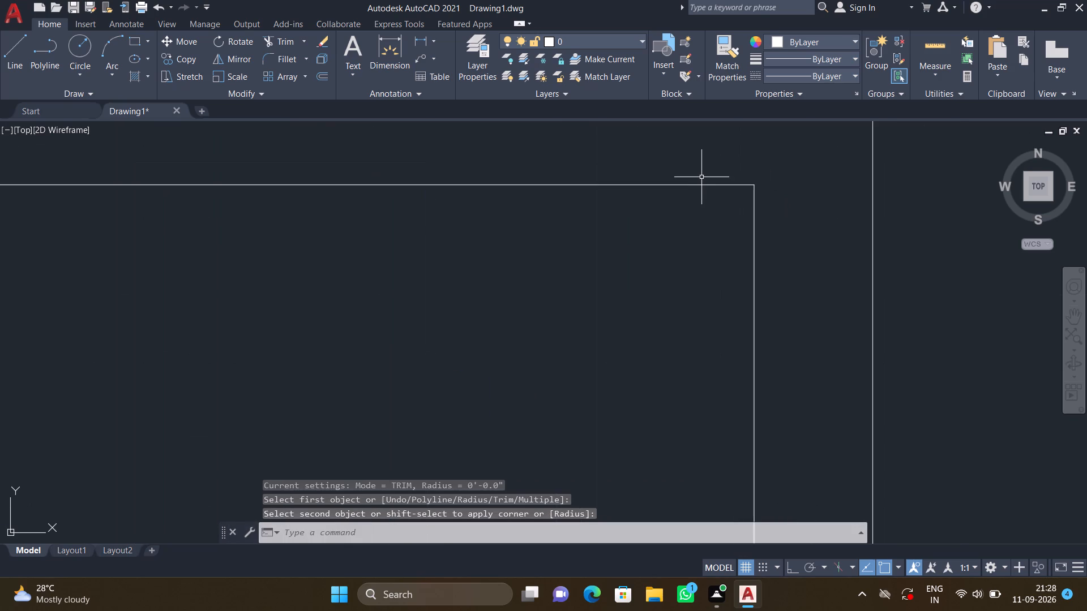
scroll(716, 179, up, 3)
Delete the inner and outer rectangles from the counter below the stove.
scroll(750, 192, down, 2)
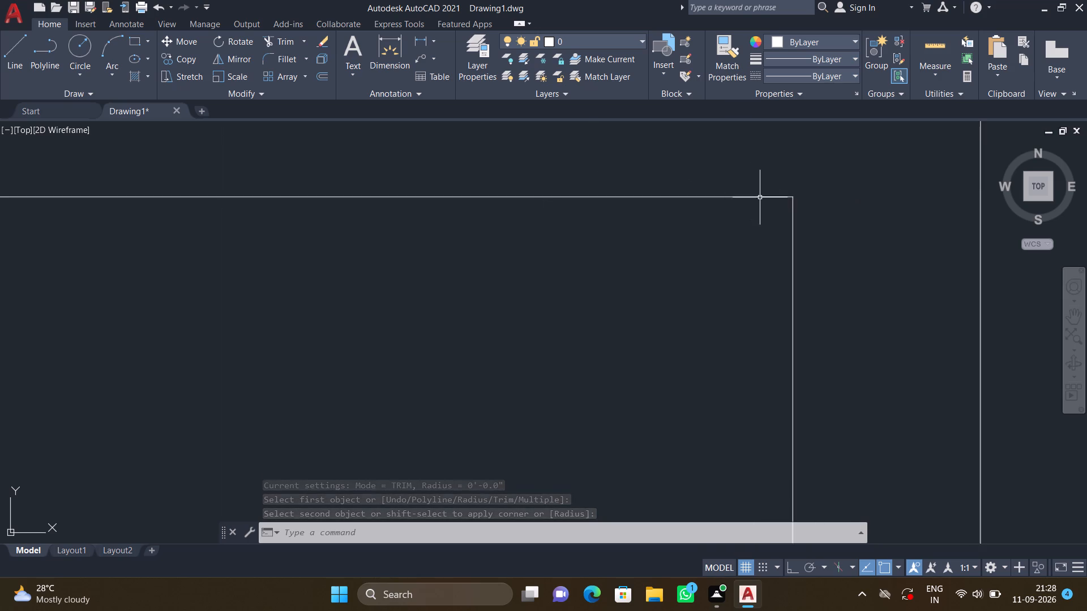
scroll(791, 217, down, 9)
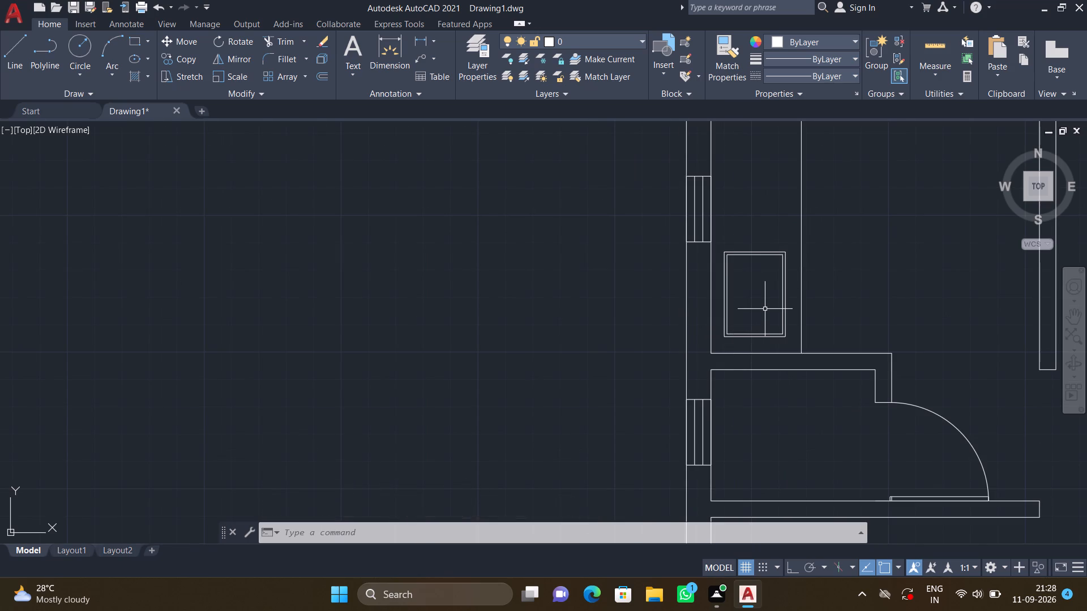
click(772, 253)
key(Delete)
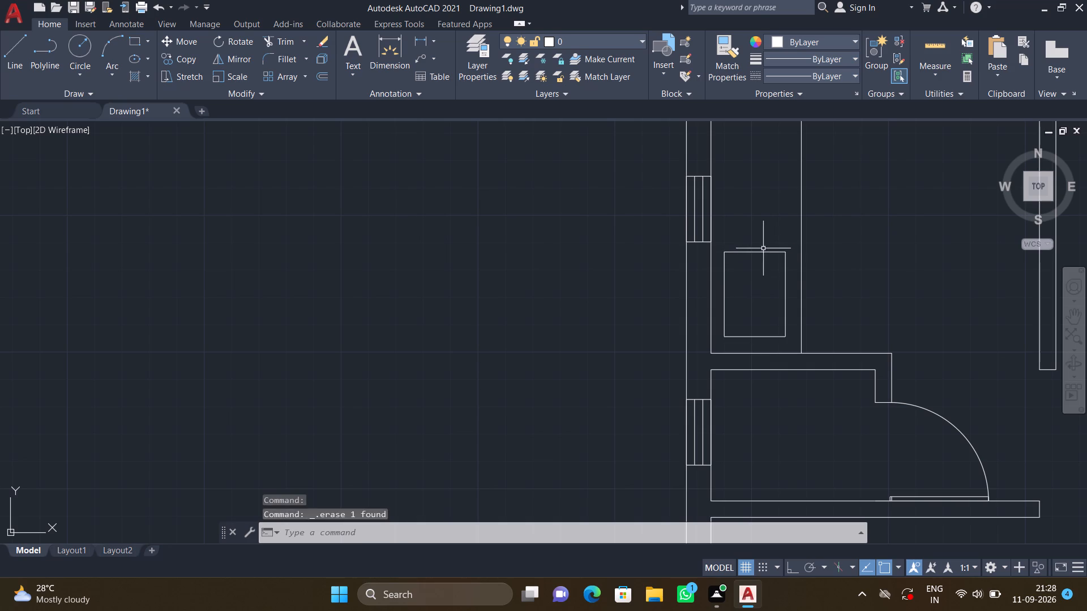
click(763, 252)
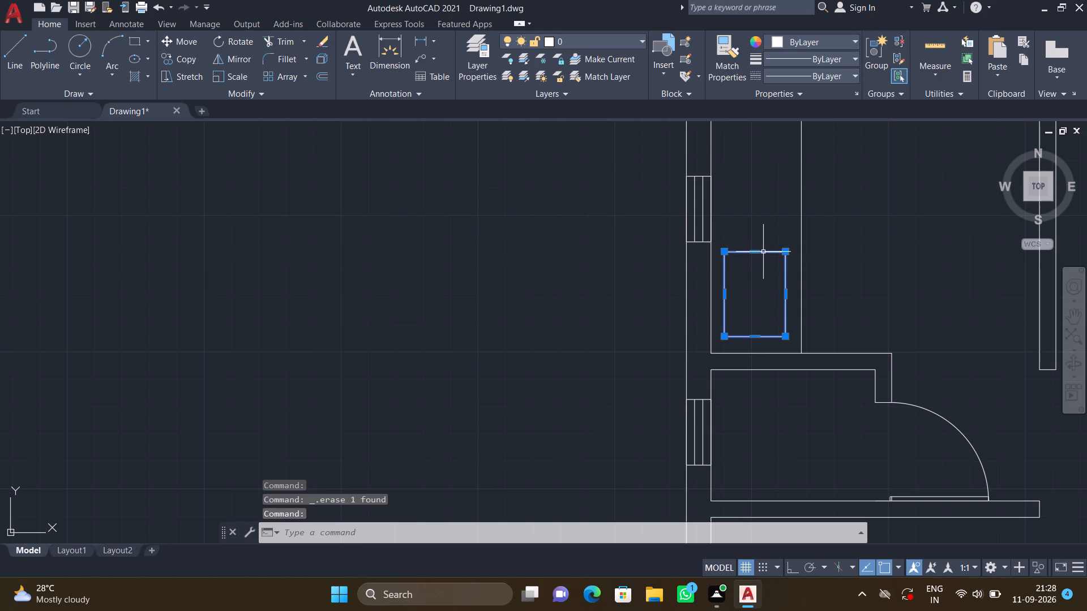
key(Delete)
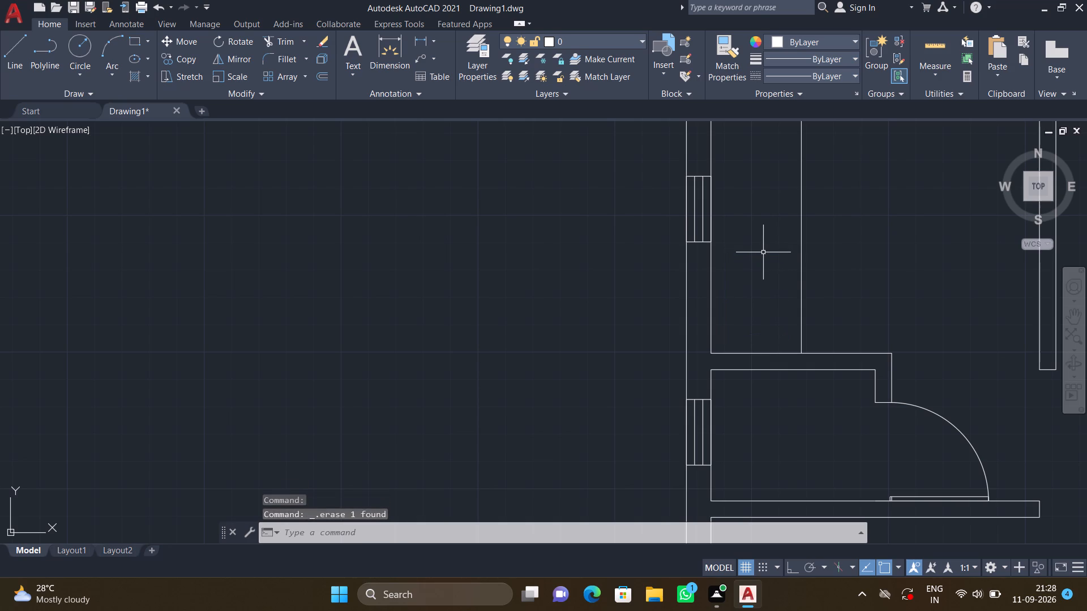
Draw a nearly square rectangle inside the kitchen against the partition wall opposite the counter, above the wall's lower end.
scroll(763, 252, down, 1)
scroll(850, 227, down, 1)
middle_drag(862, 227, 857, 223)
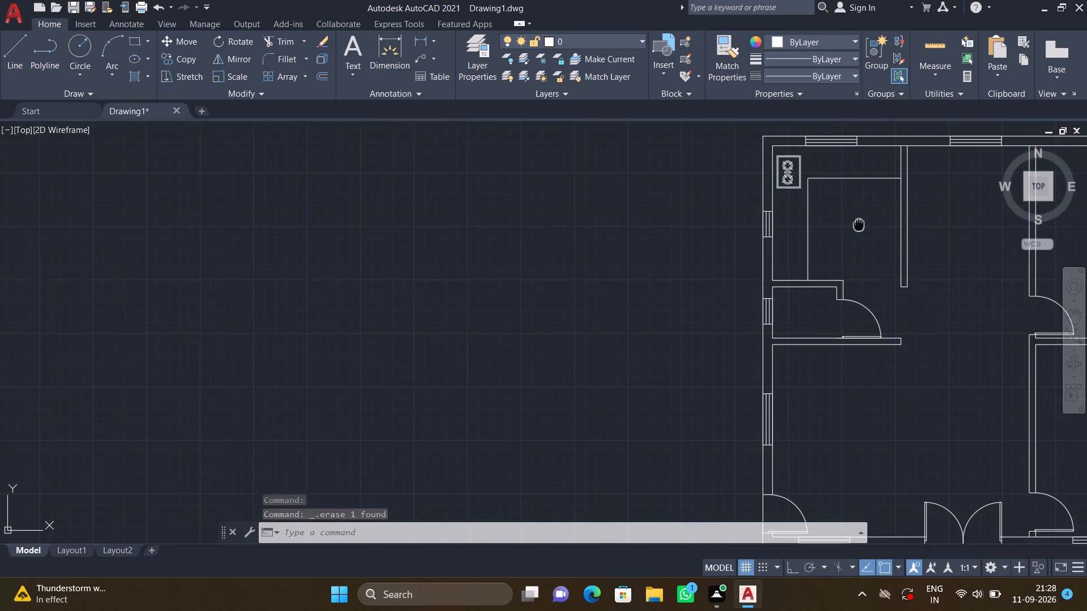
middle_drag(857, 223, 734, 208)
scroll(756, 203, up, 2)
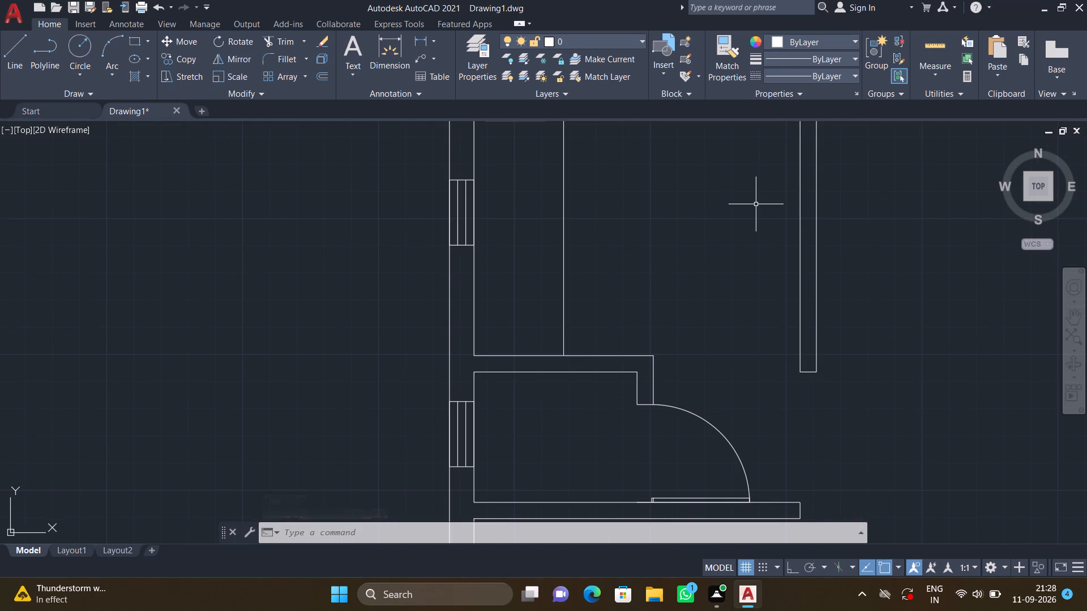
text(REC)
key(Return)
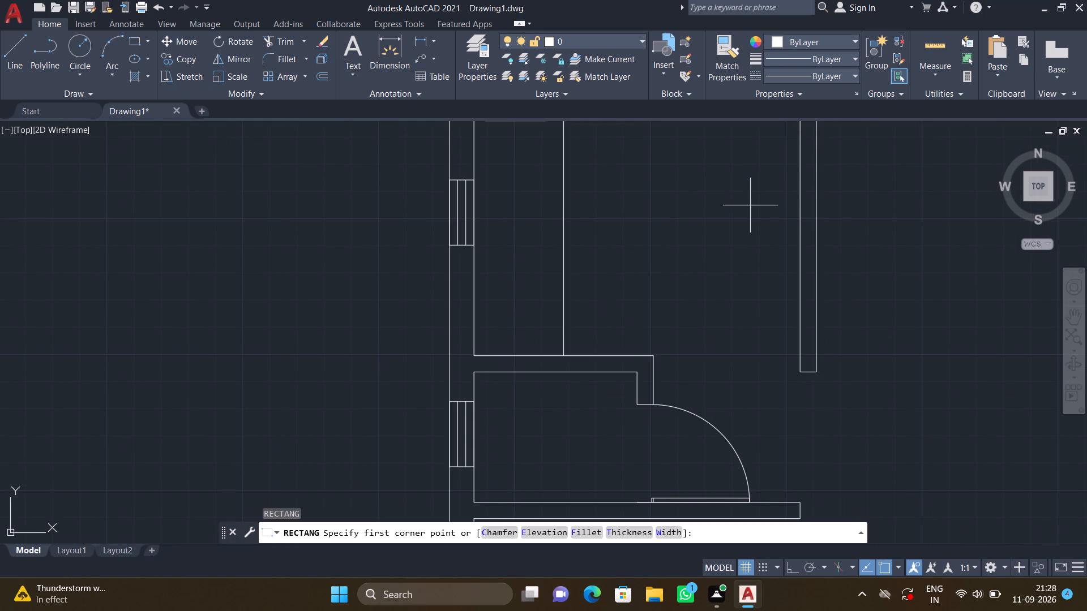
click(799, 197)
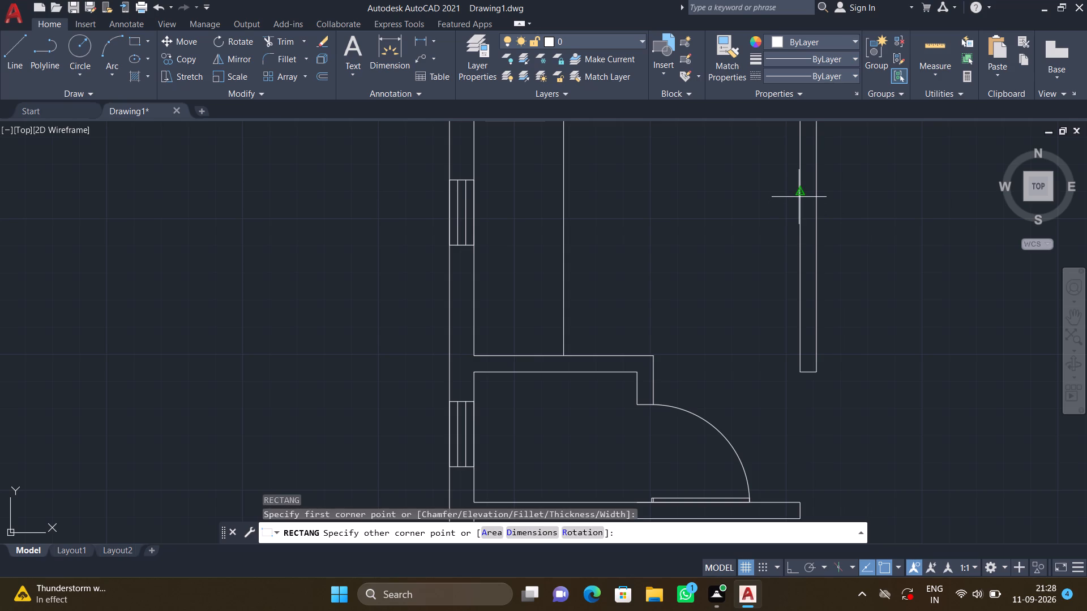
click(738, 251)
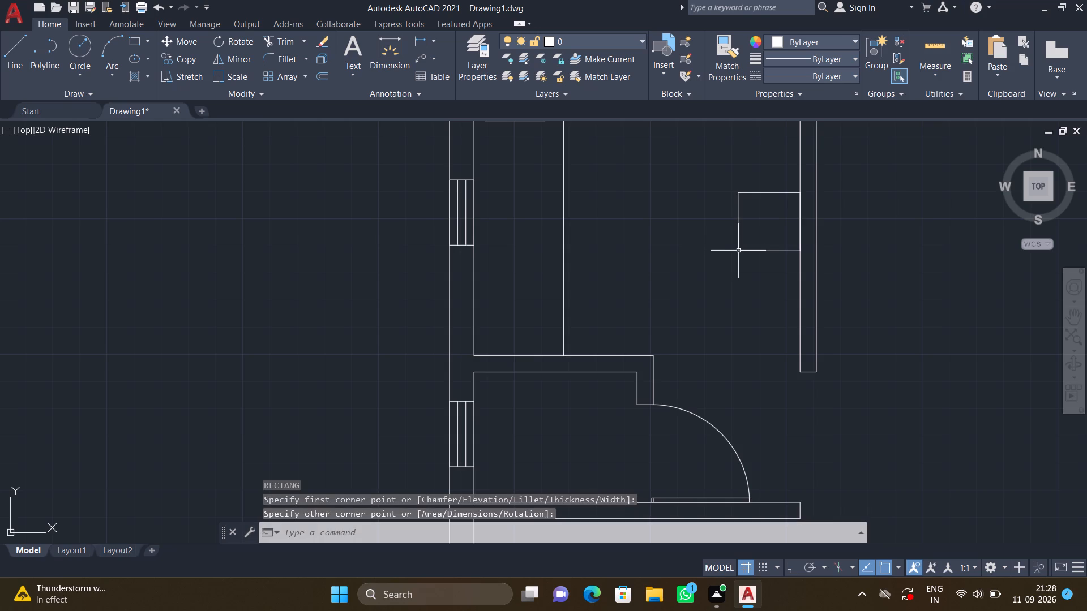
Draw a vertical line inside the kitchen's nearly square rectangle, just in from its left side, spanning top to bottom edge.
key(l)
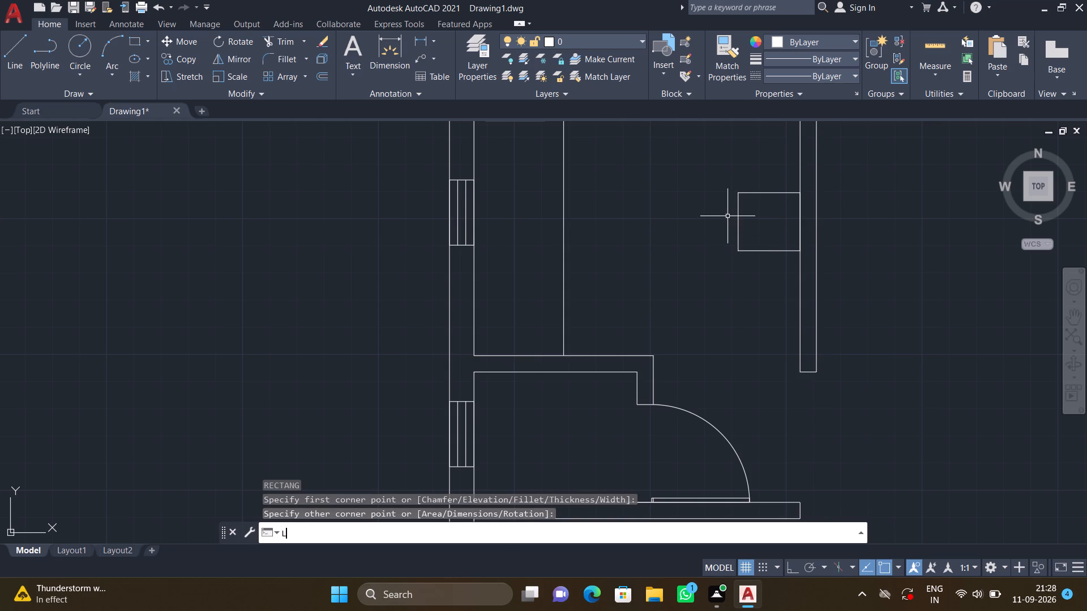
key(Return)
scroll(754, 204, up, 2)
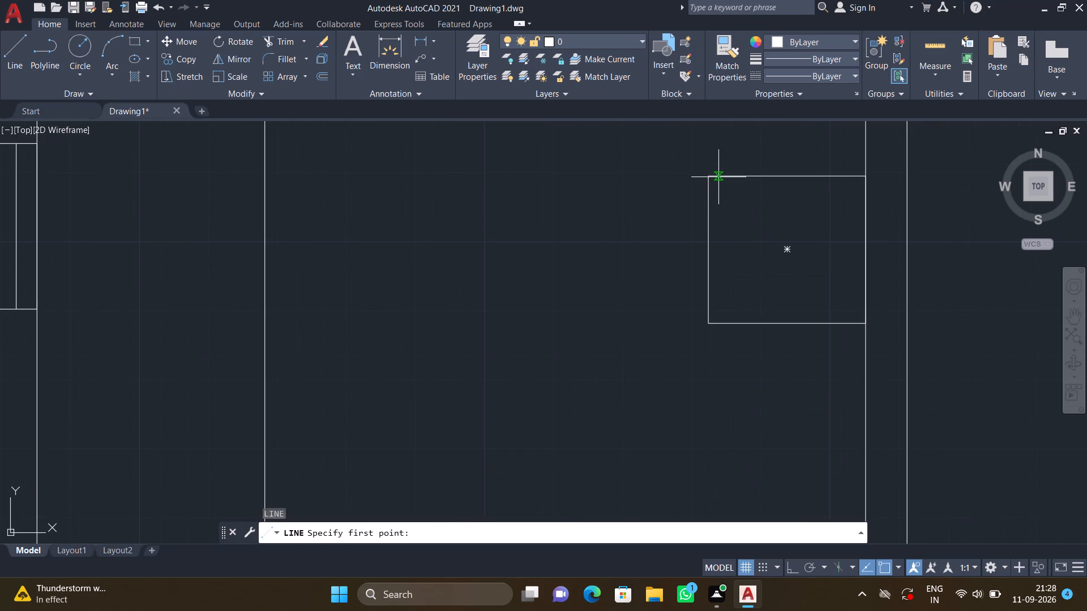
click(717, 175)
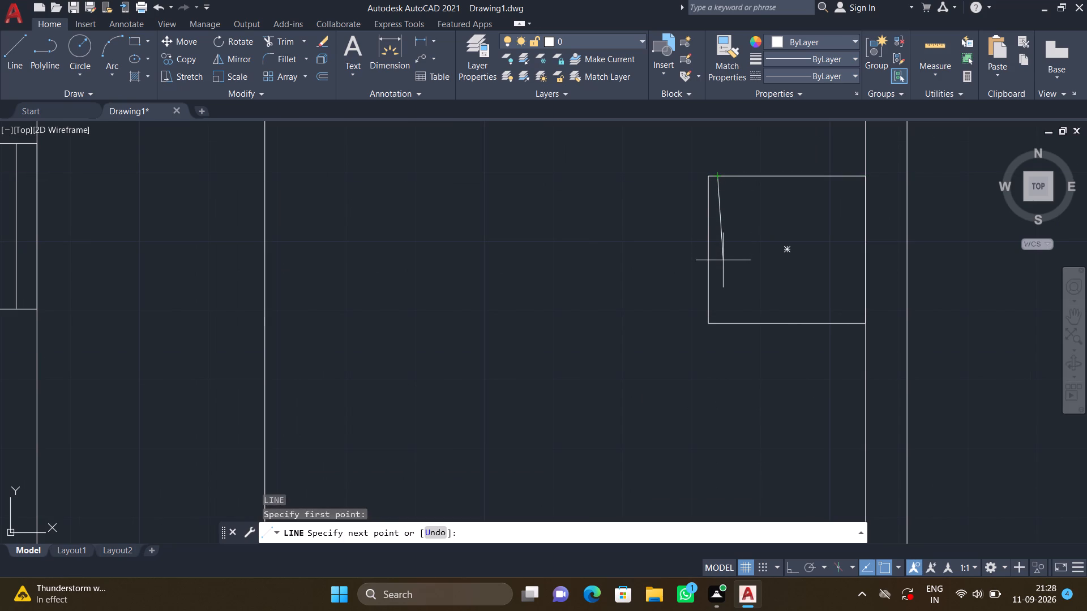
key(F8)
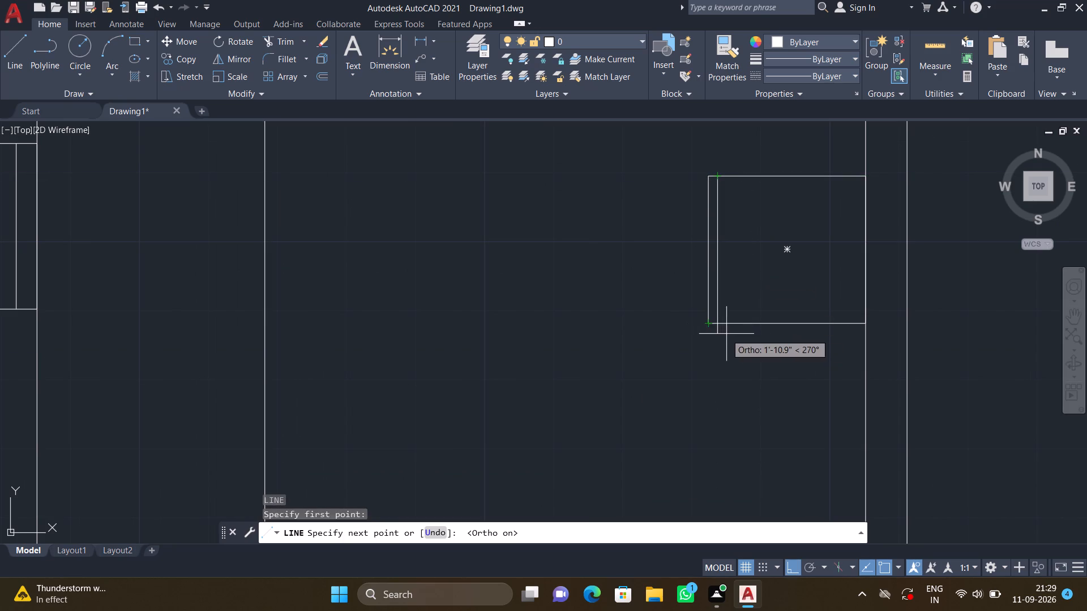
scroll(726, 328, up, 1)
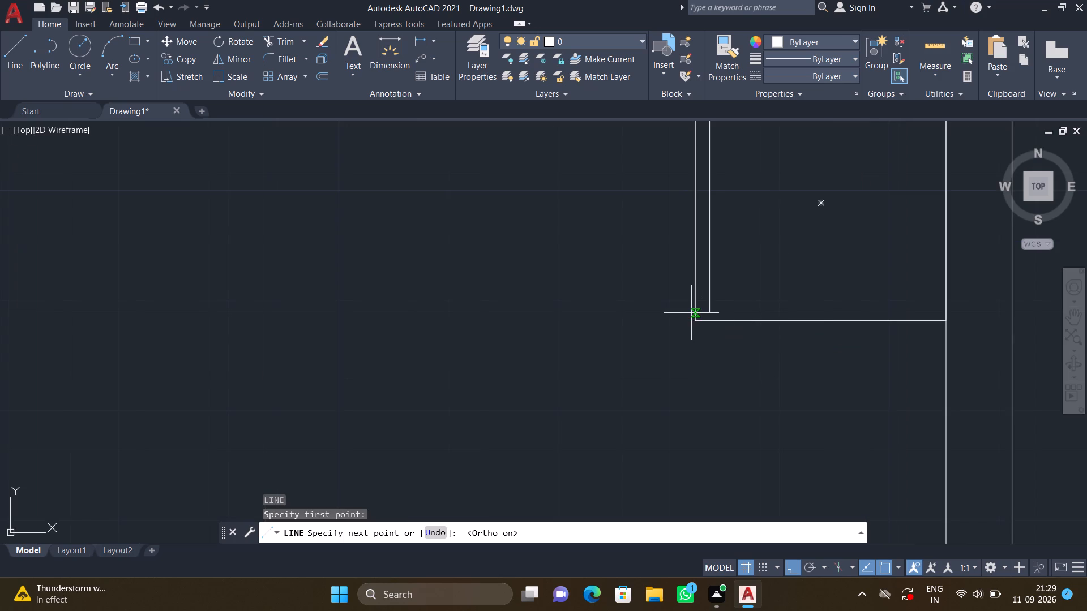
click(715, 322)
key(Return)
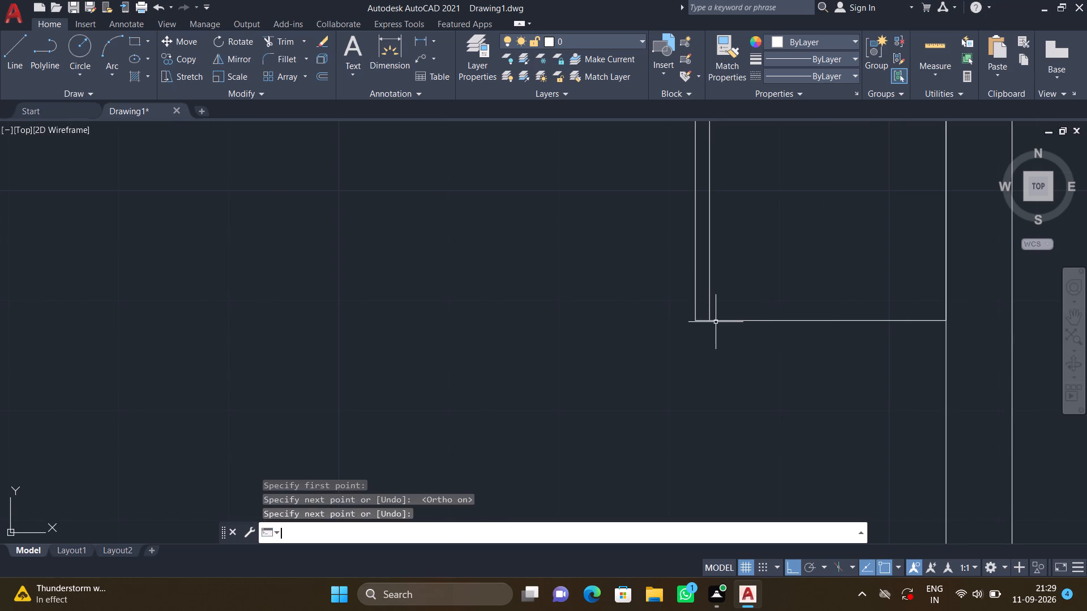
Draw a small, nearly square rectangle near the upper-left corner of the large room below the kitchen, clear of both walls.
scroll(760, 342, down, 2)
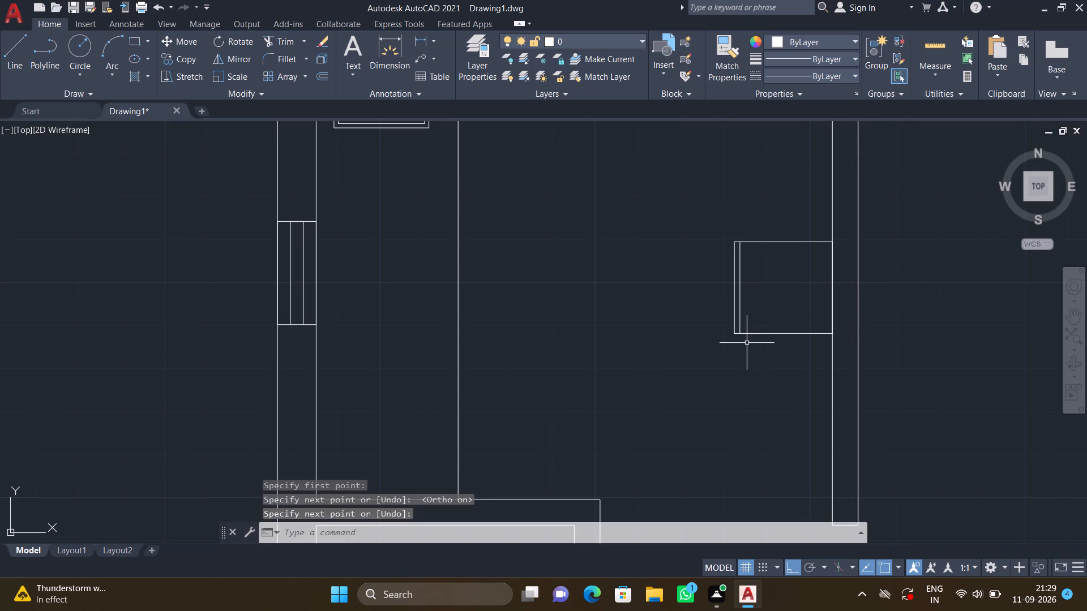
scroll(749, 343, down, 1)
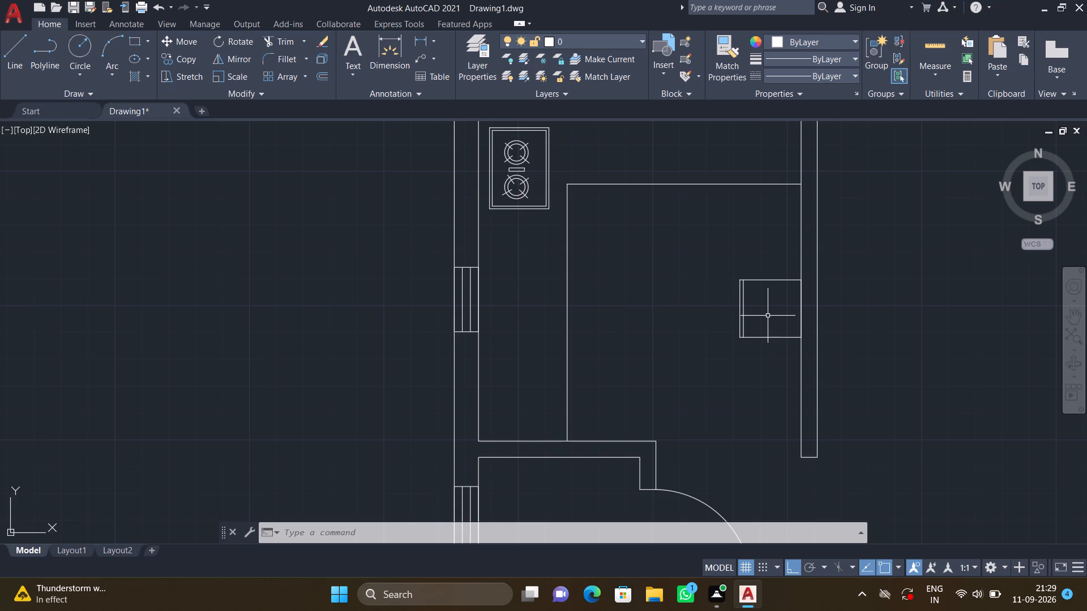
scroll(775, 319, down, 2)
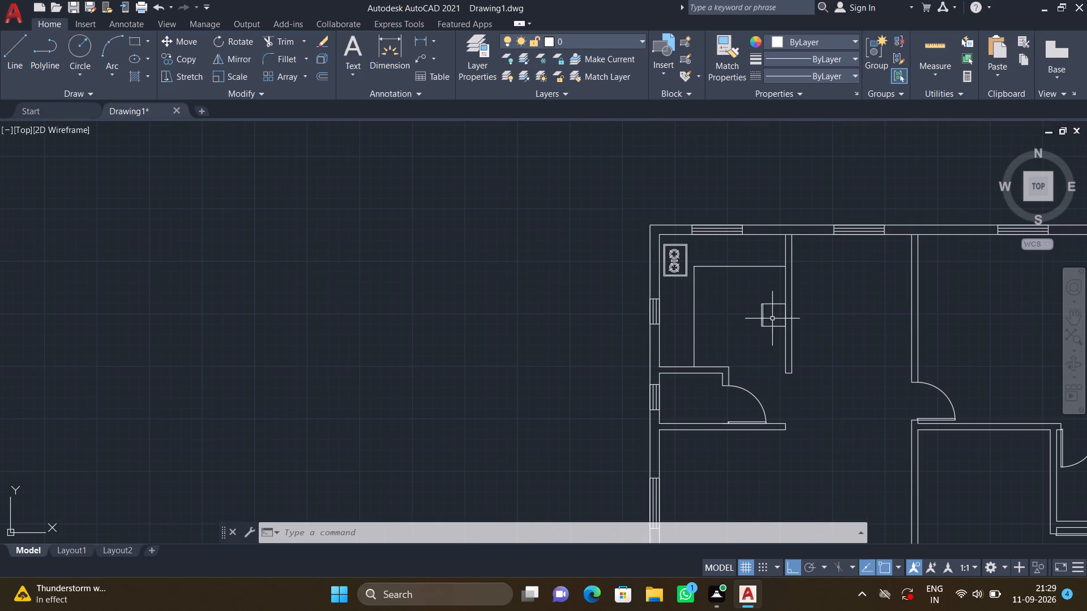
scroll(763, 451, down, 1)
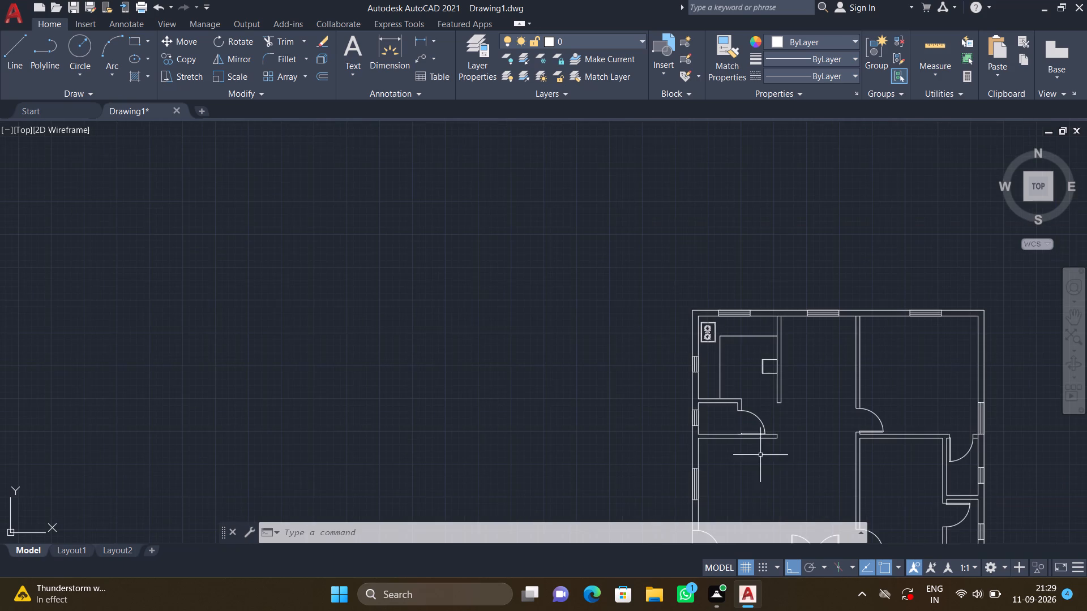
middle_drag(727, 454, 709, 260)
scroll(695, 268, up, 2)
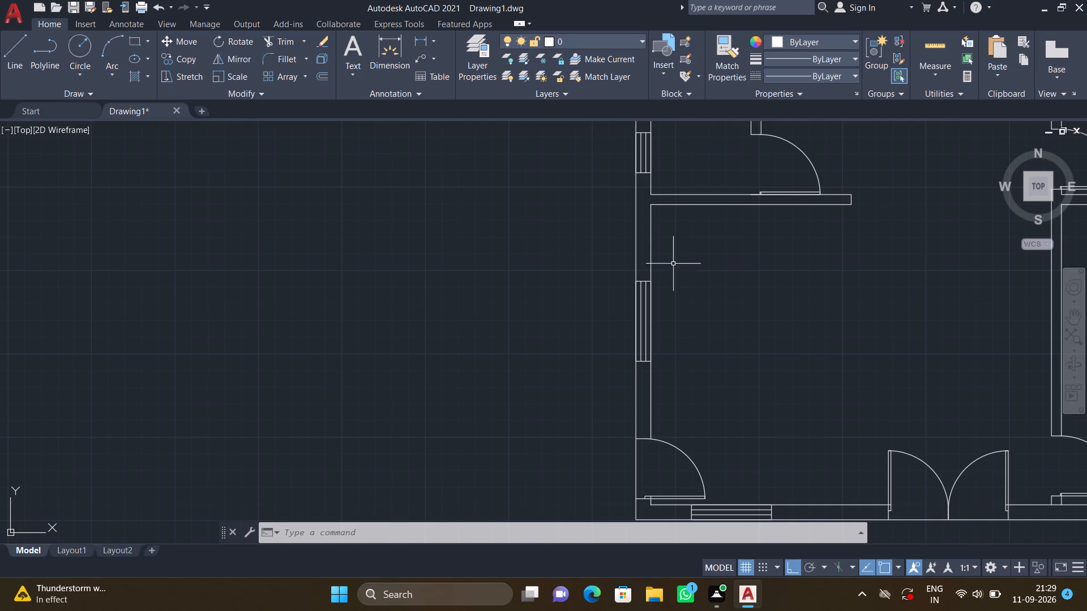
middle_drag(694, 243, 691, 267)
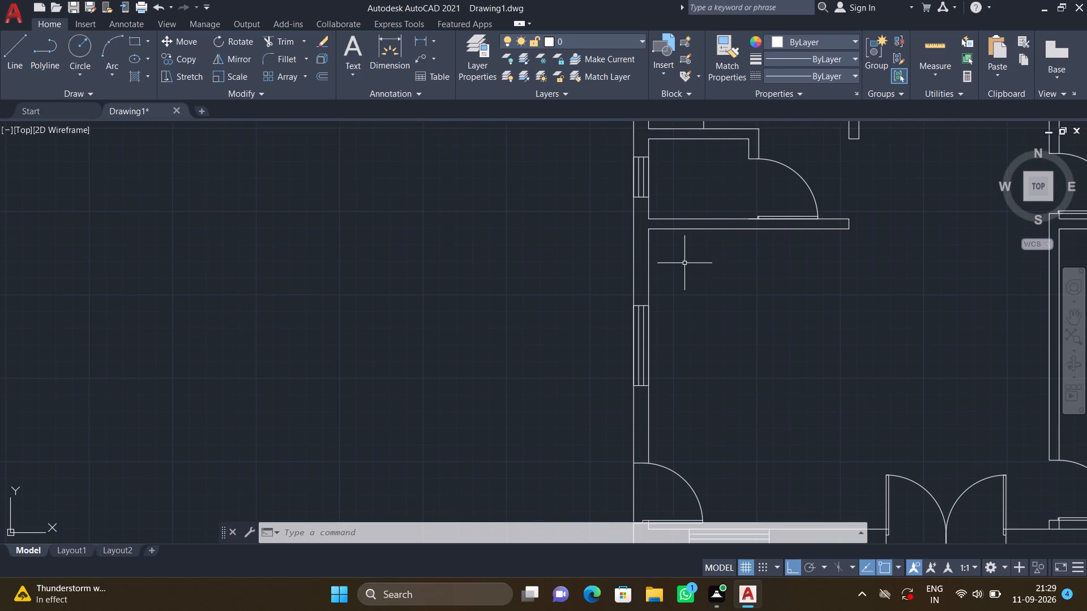
scroll(684, 263, up, 2)
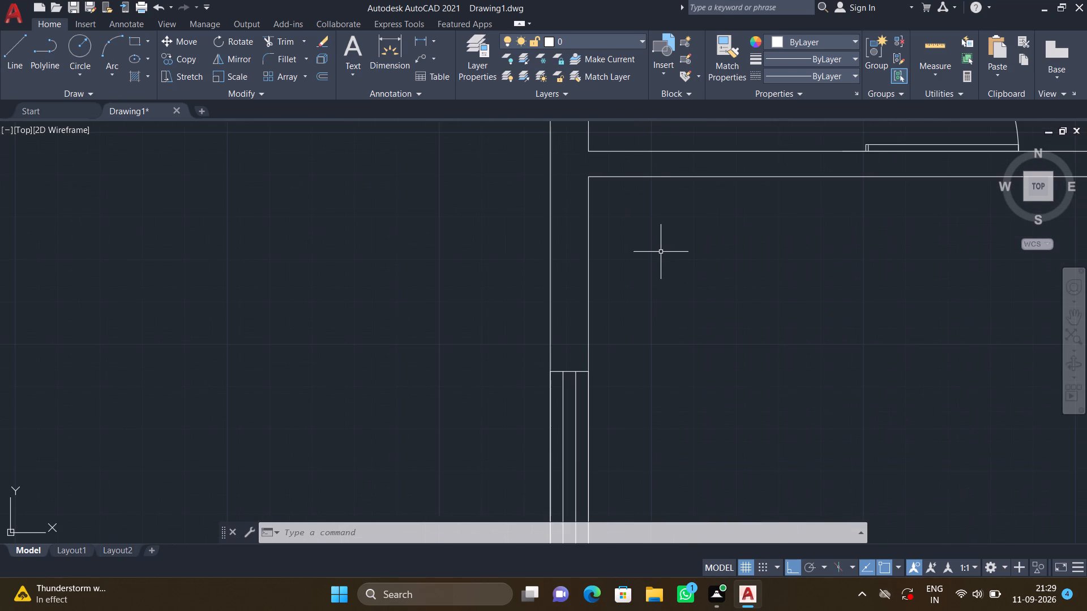
text(REC)
key(Return)
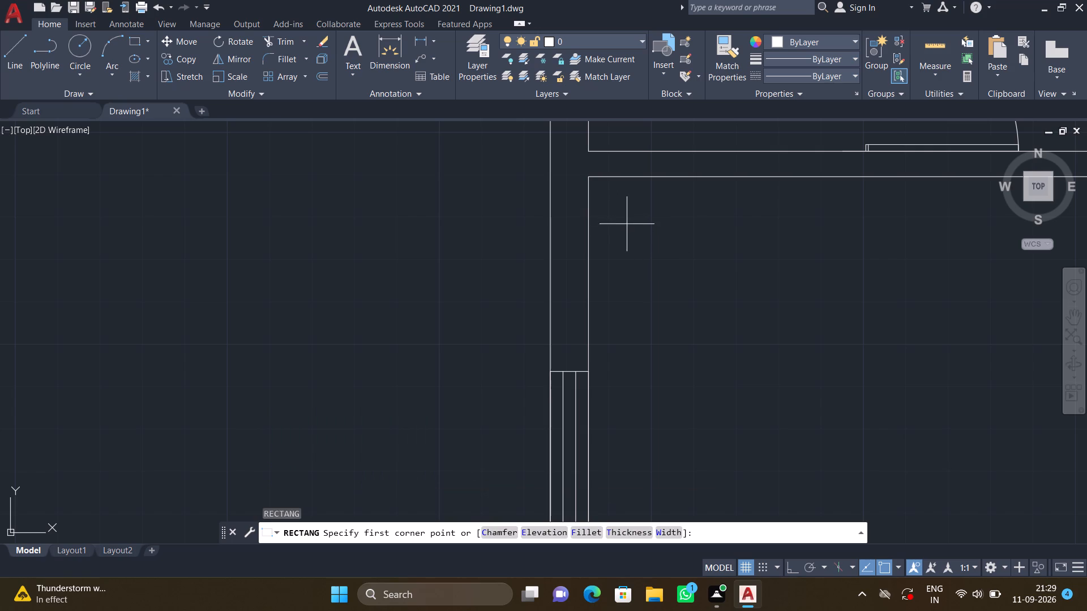
click(651, 217)
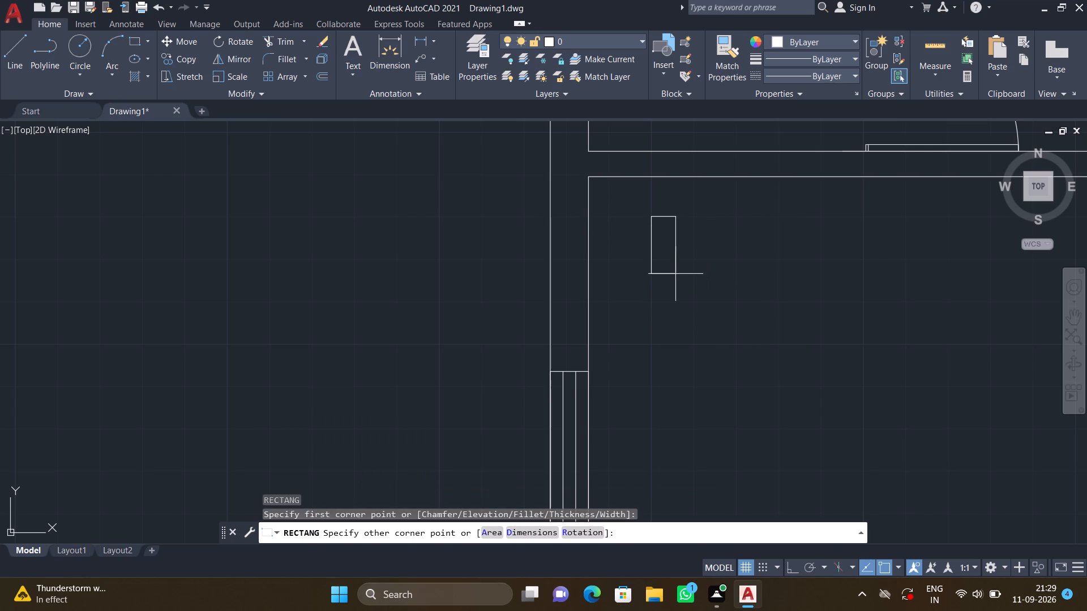
click(723, 284)
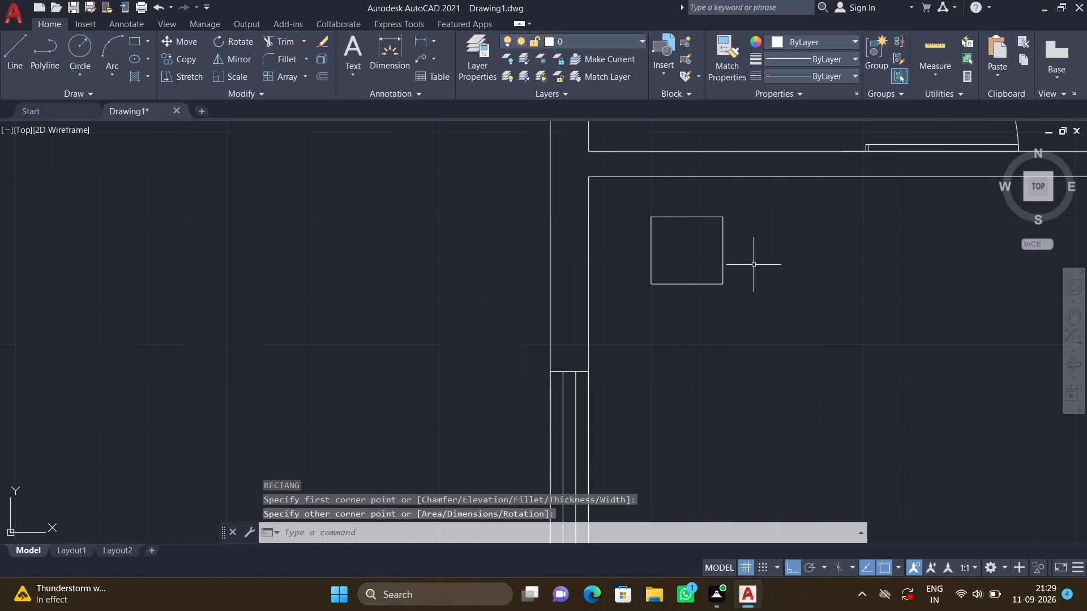
Draw a circle of about 5.7" radius centred in the small rectangle.
key(c)
key(Return)
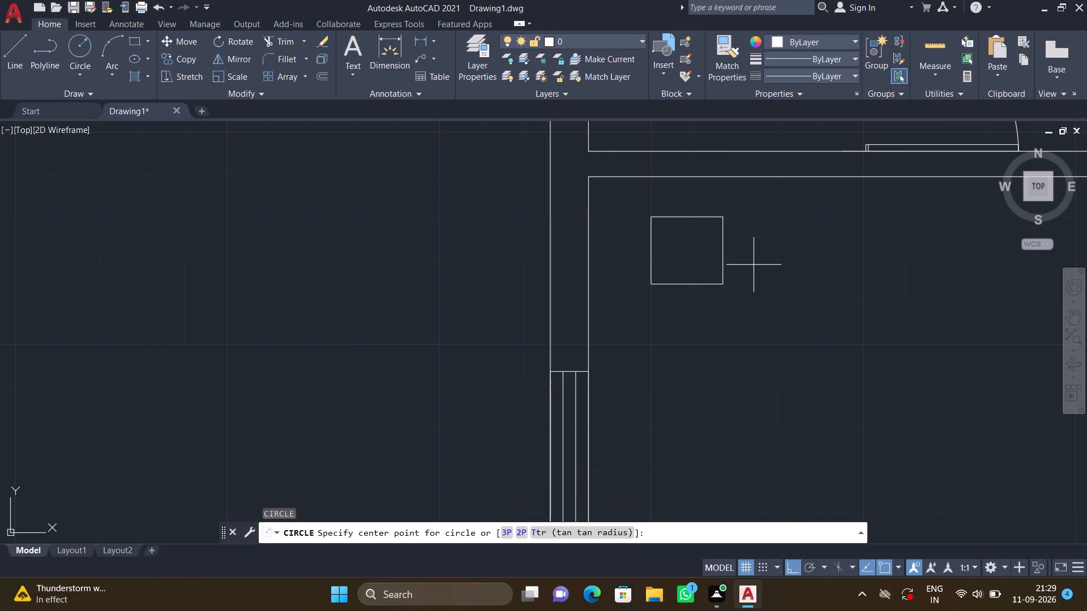
click(691, 249)
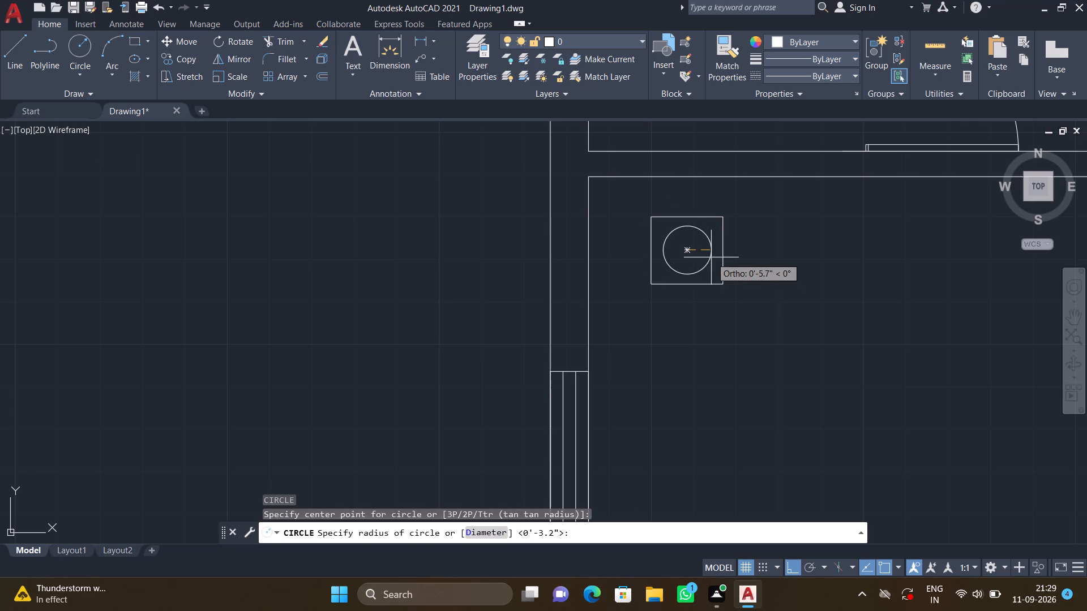
click(711, 257)
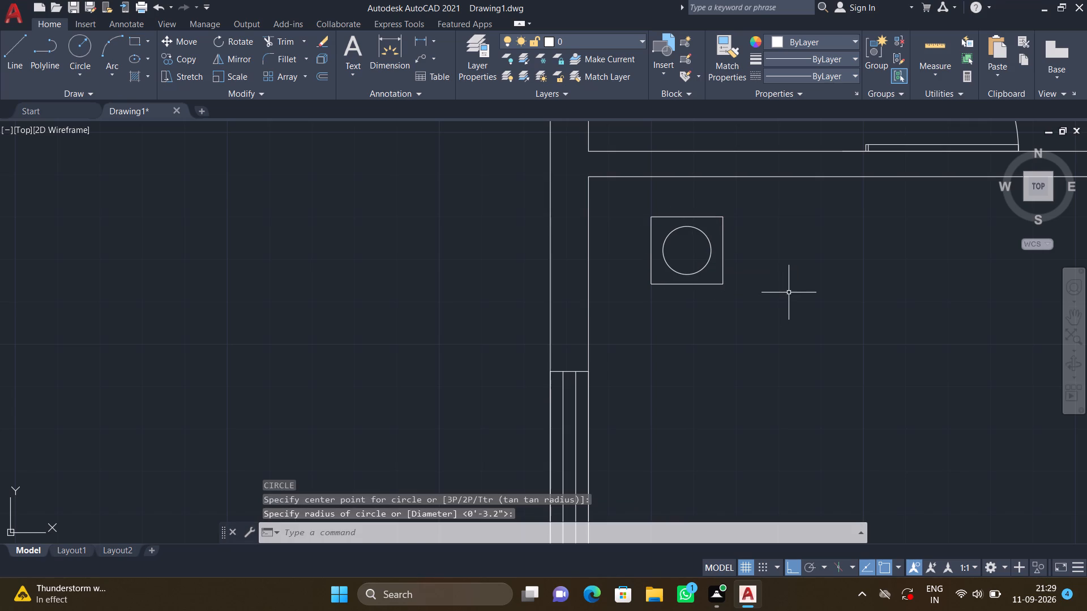
Draw a concentric circle of about 1.6" radius inside the larger circle.
scroll(688, 242, up, 1)
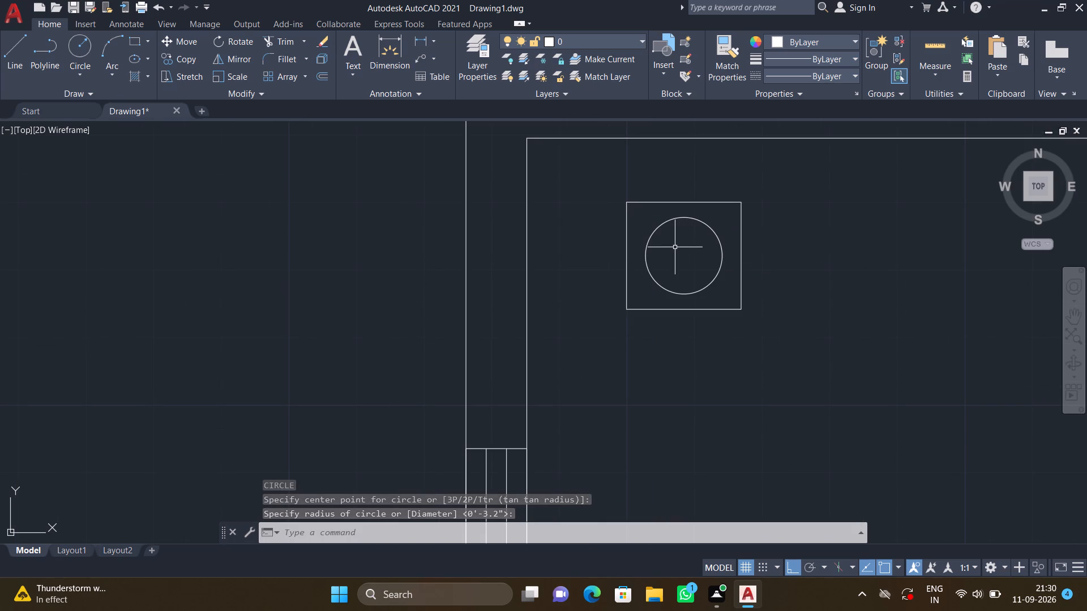
key(c)
key(Return)
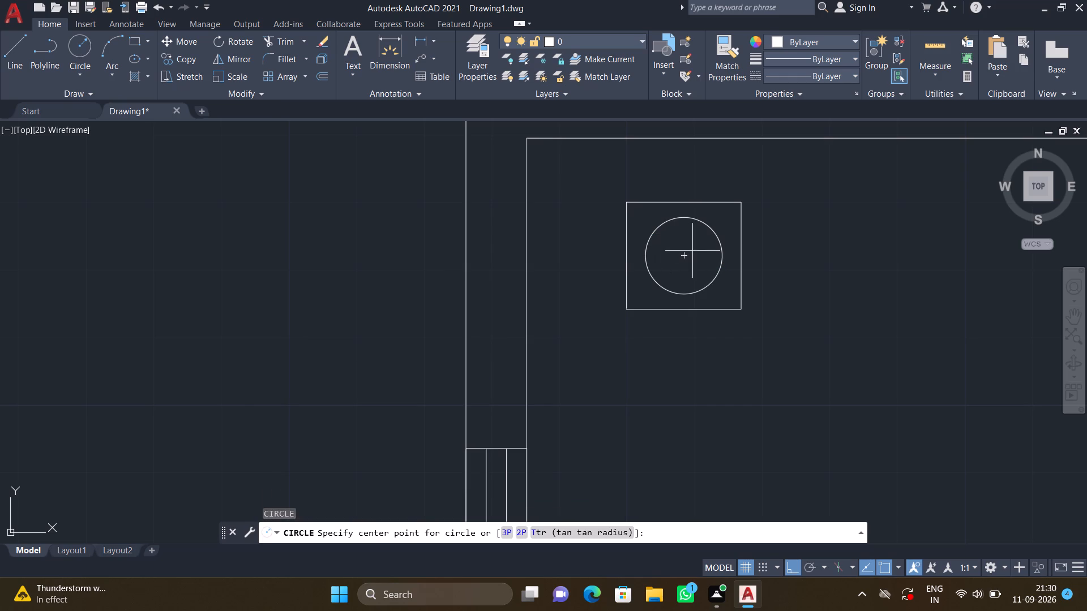
scroll(695, 252, up, 2)
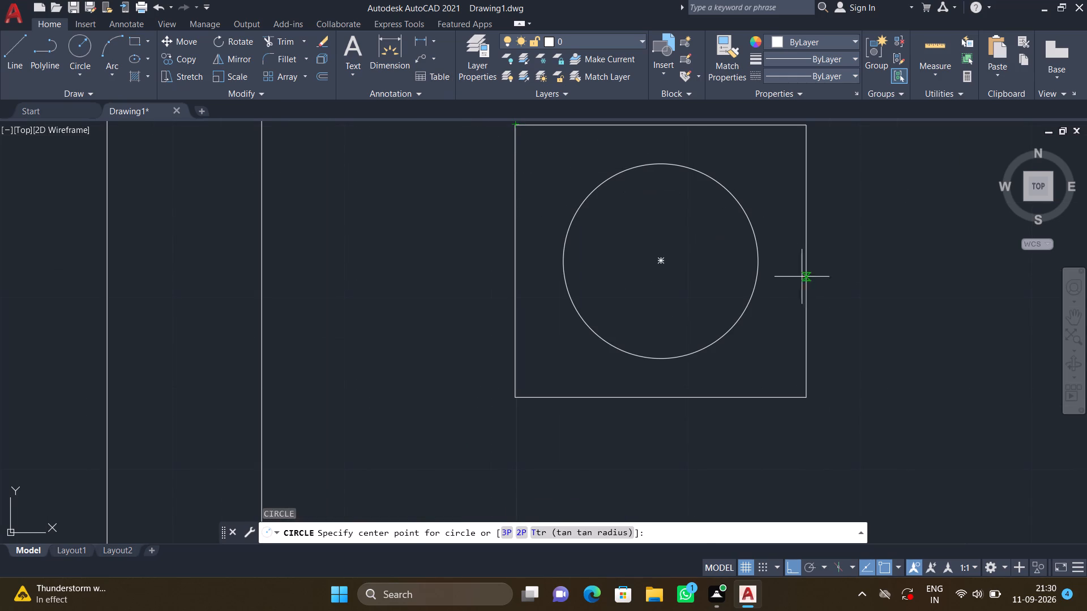
scroll(626, 252, down, 1)
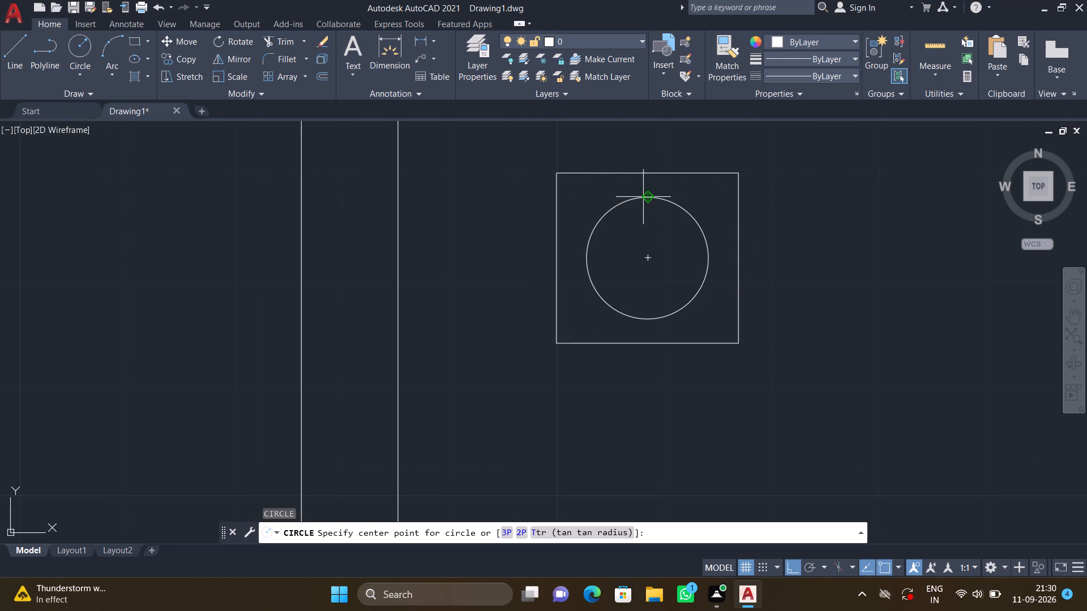
click(647, 254)
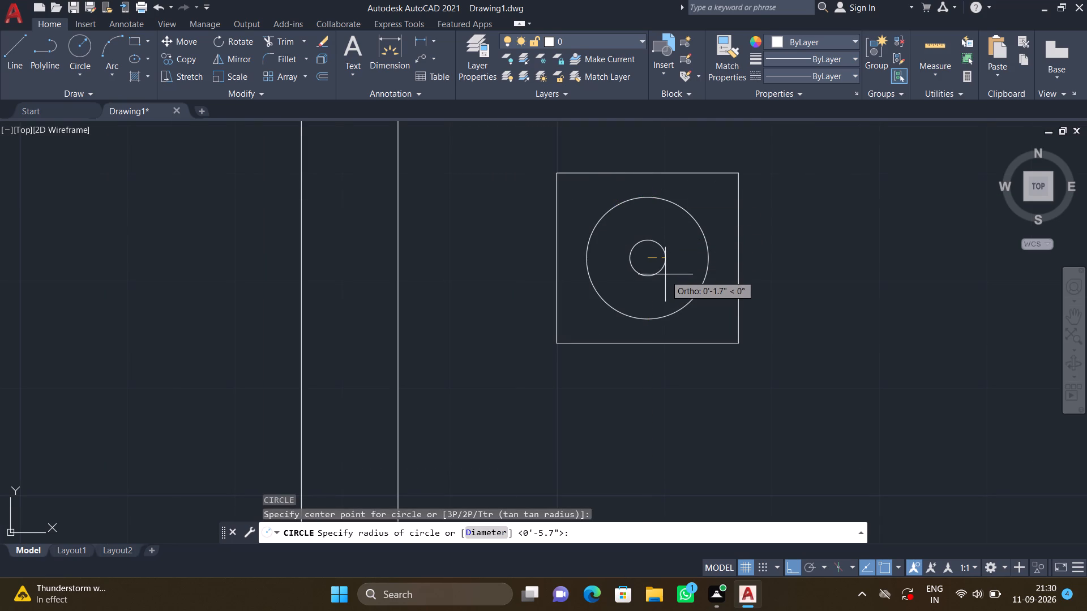
click(665, 273)
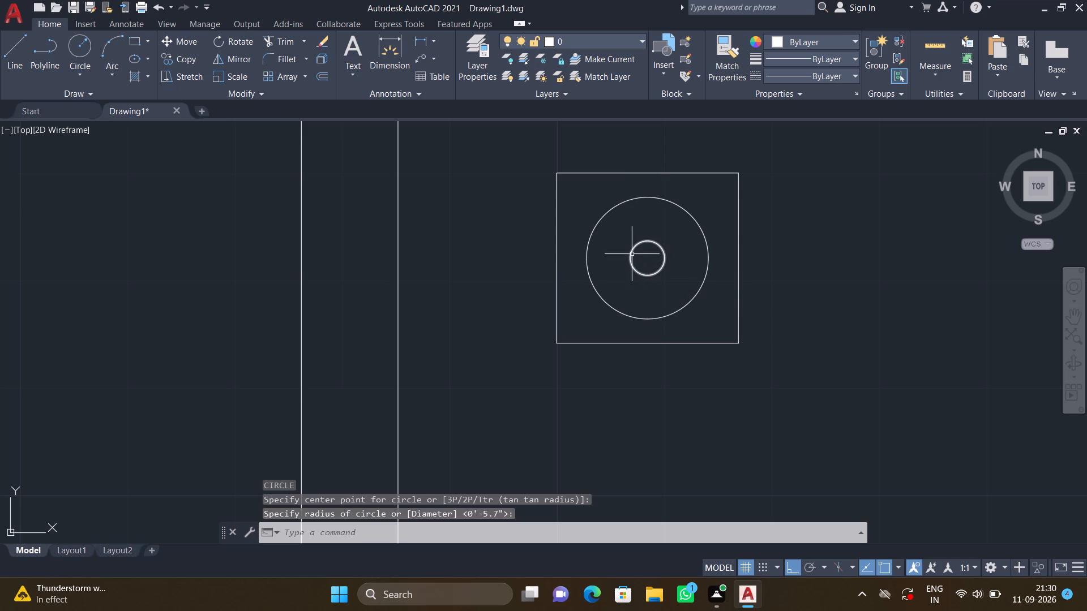
Draw a third, smallest concentric circle inside the 1.6" radius circle, about half its size.
key(c)
scroll(607, 248, up, 2)
key(space)
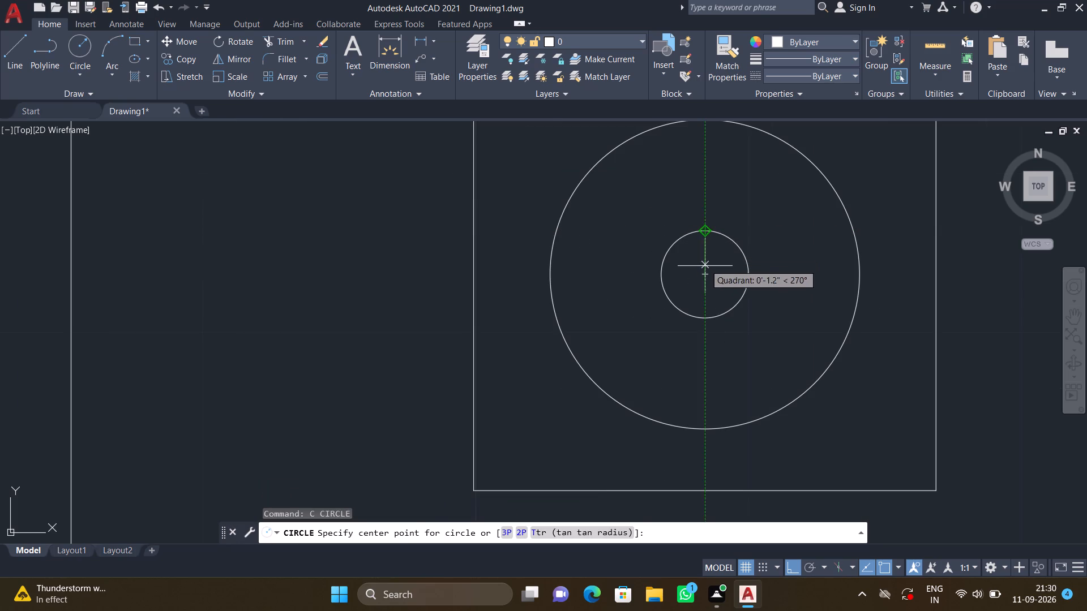
click(705, 274)
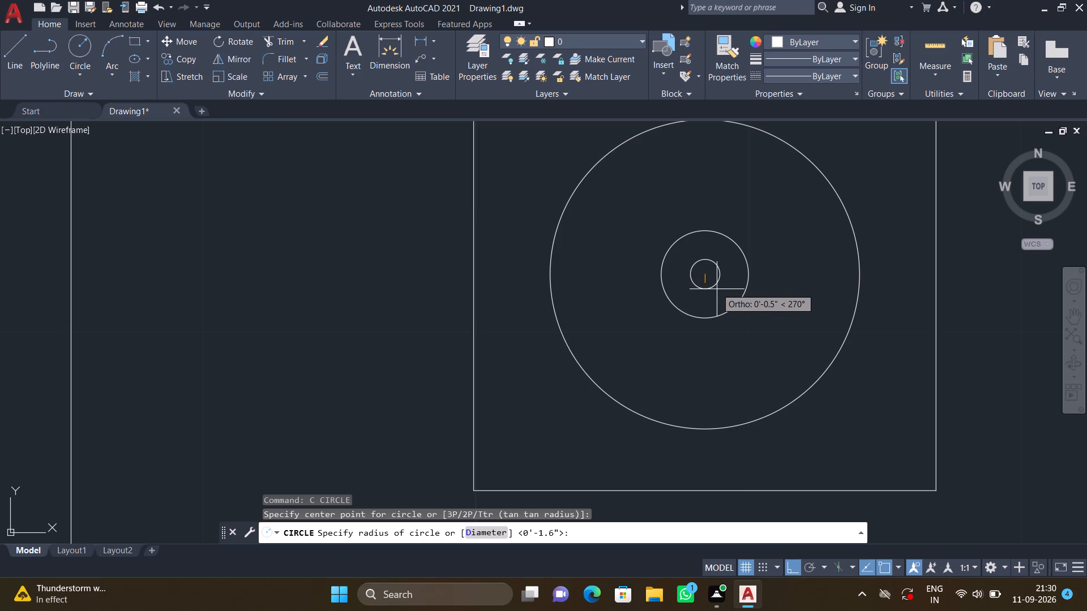
click(717, 295)
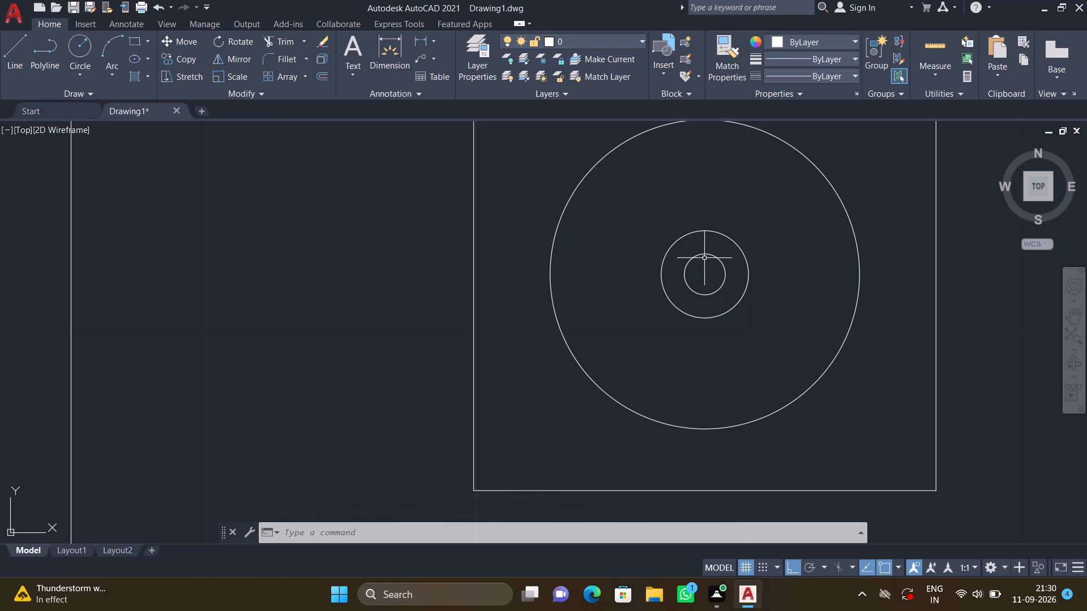
Draw a horizontal line from the circles' common centre to the right quadrant of the outermost circle.
key(l)
key(Return)
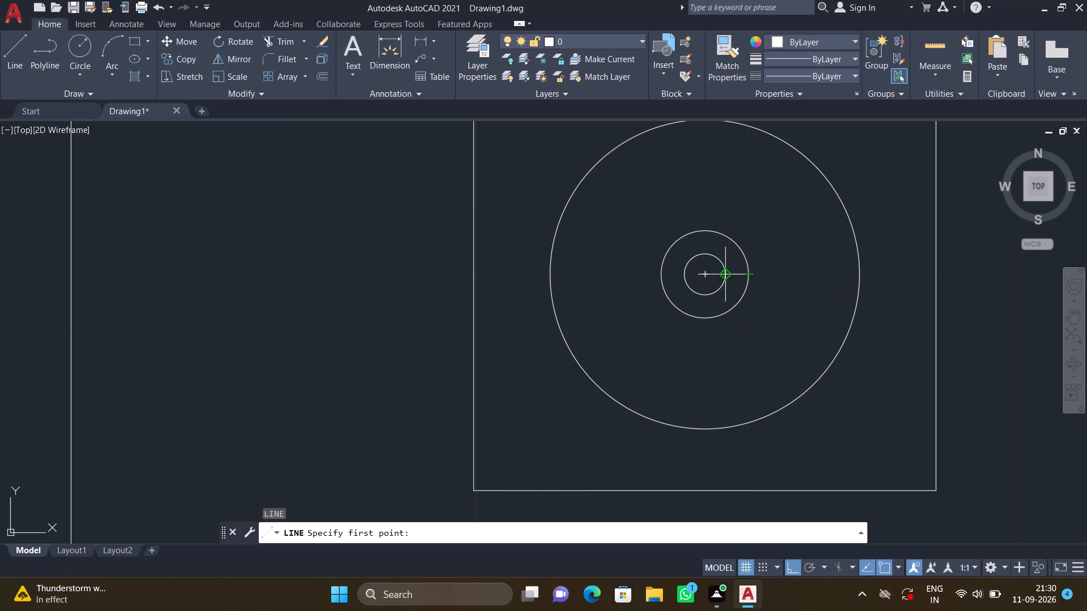
click(708, 277)
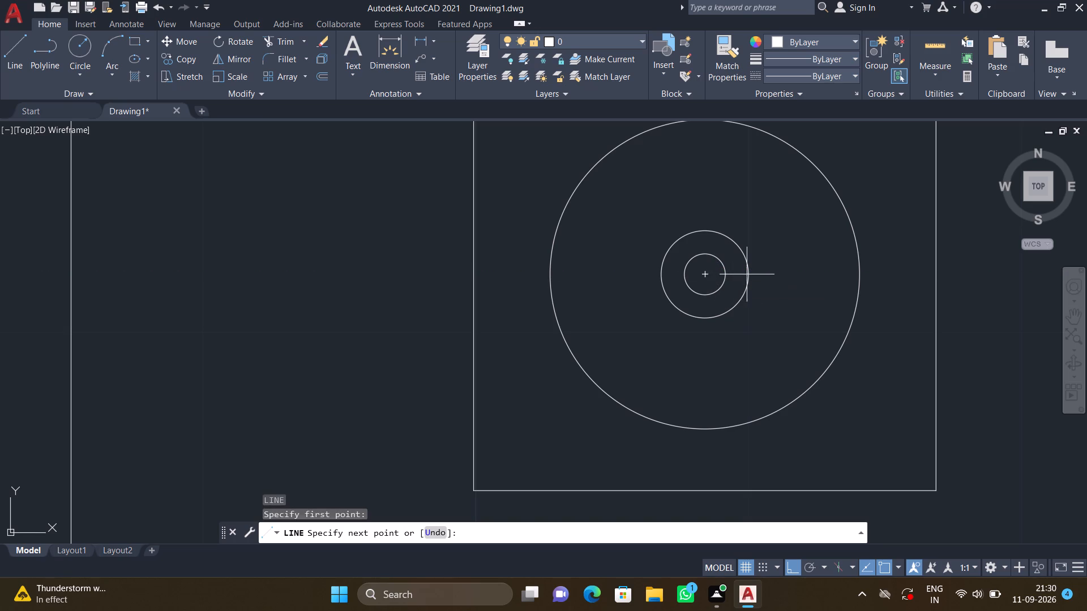
click(861, 275)
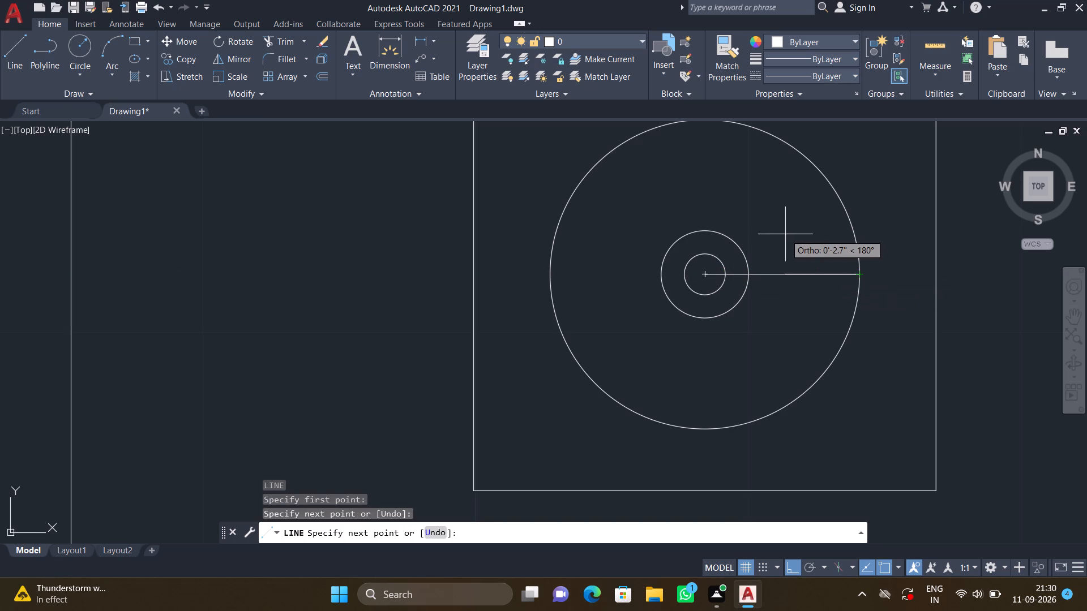
key(space)
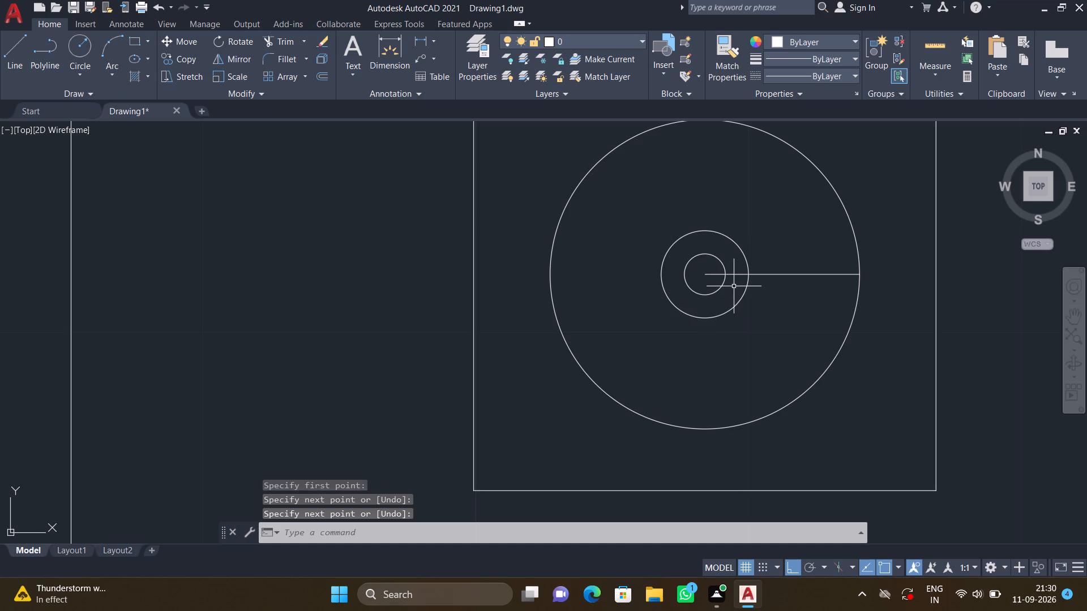
Draw a vertical line from the circles' common centre up to the top quadrant of the outermost circle.
key(l)
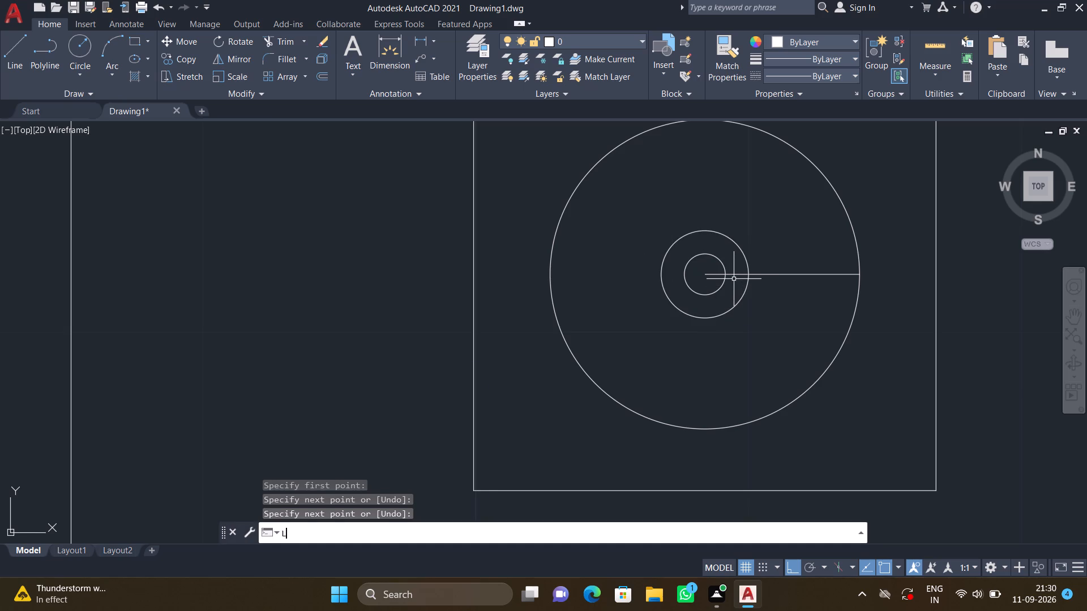
key(Return)
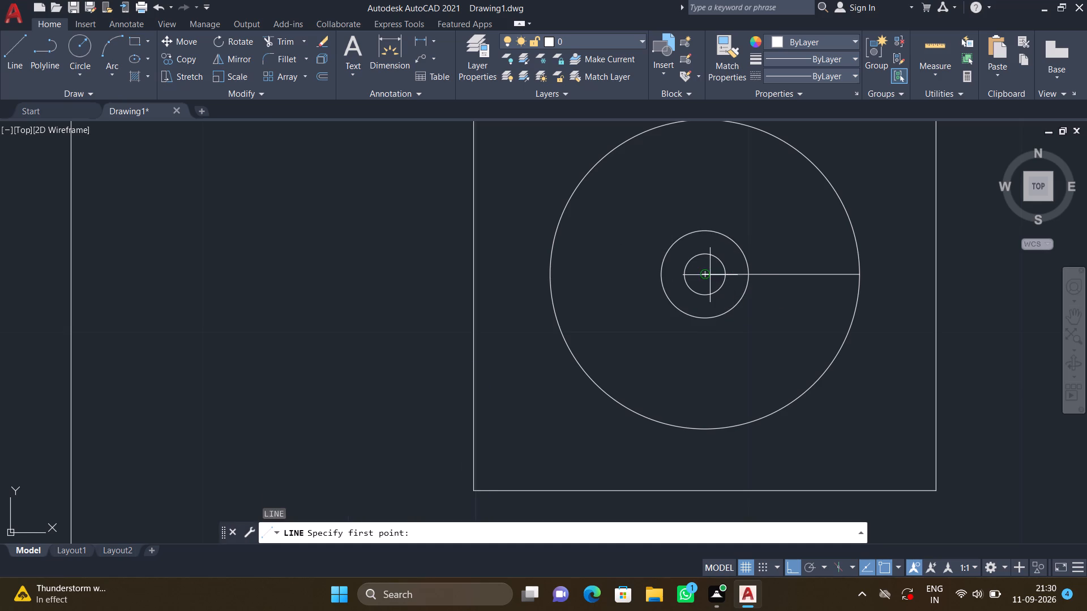
click(703, 274)
scroll(658, 186, down, 2)
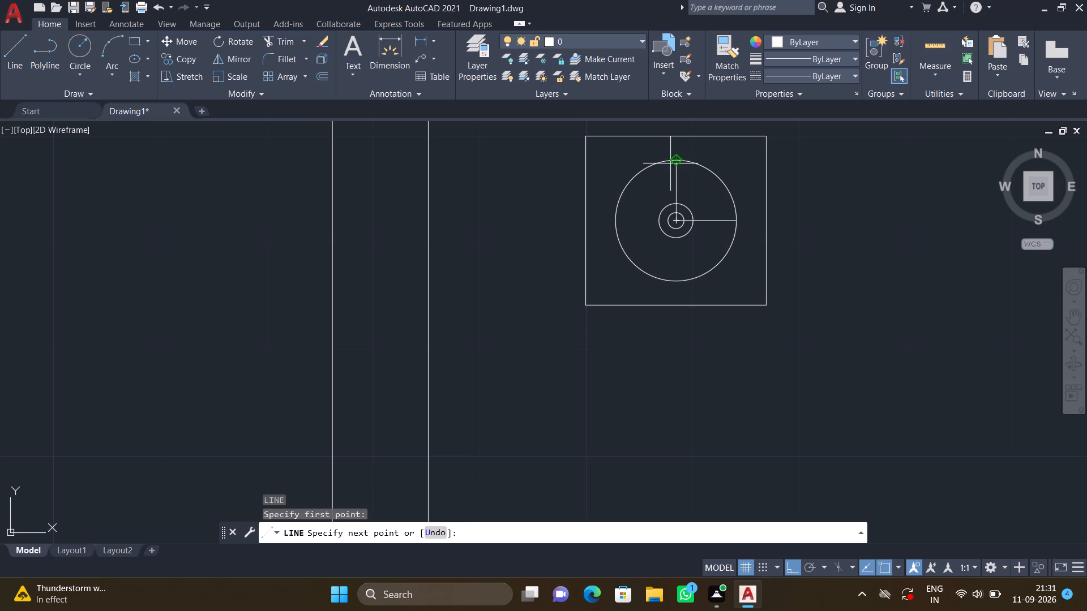
click(674, 160)
key(Return)
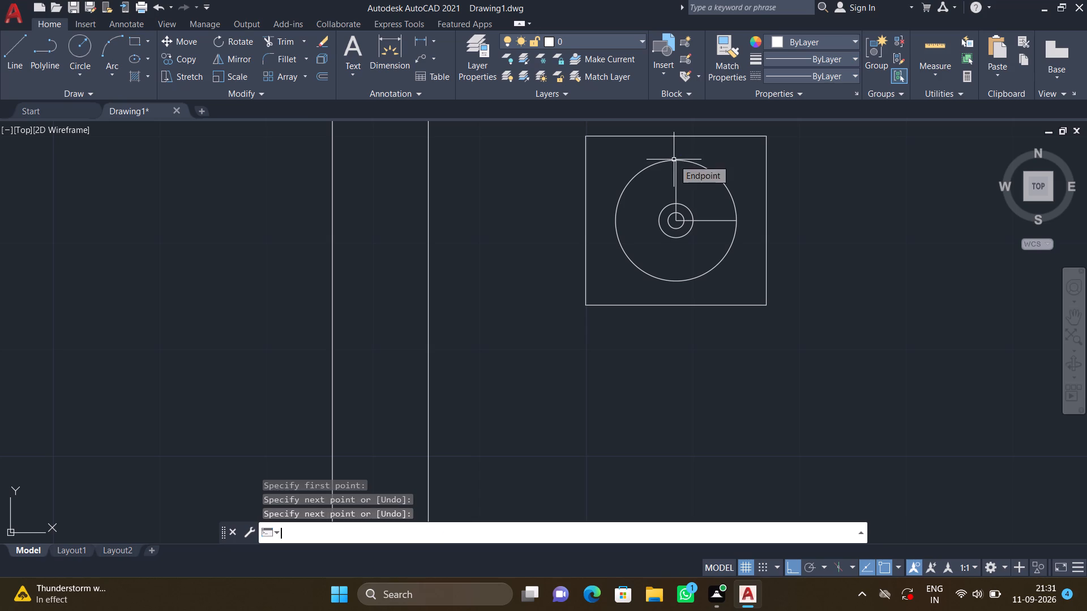
Draw a vertical line from the circles' common centre down to the bottom quadrant of the outermost circle.
key(space)
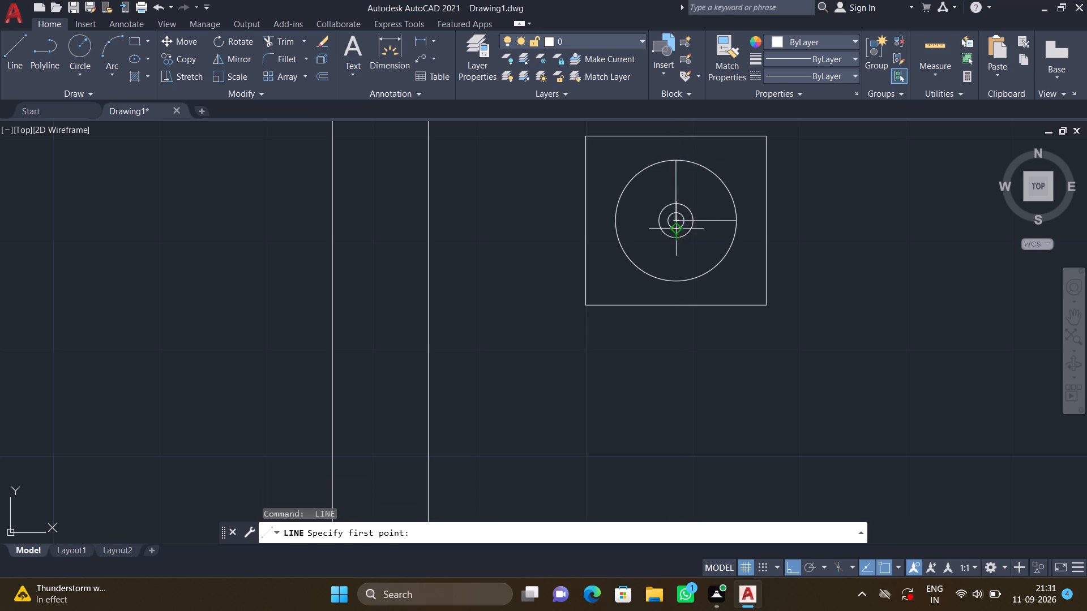
scroll(674, 227, up, 2)
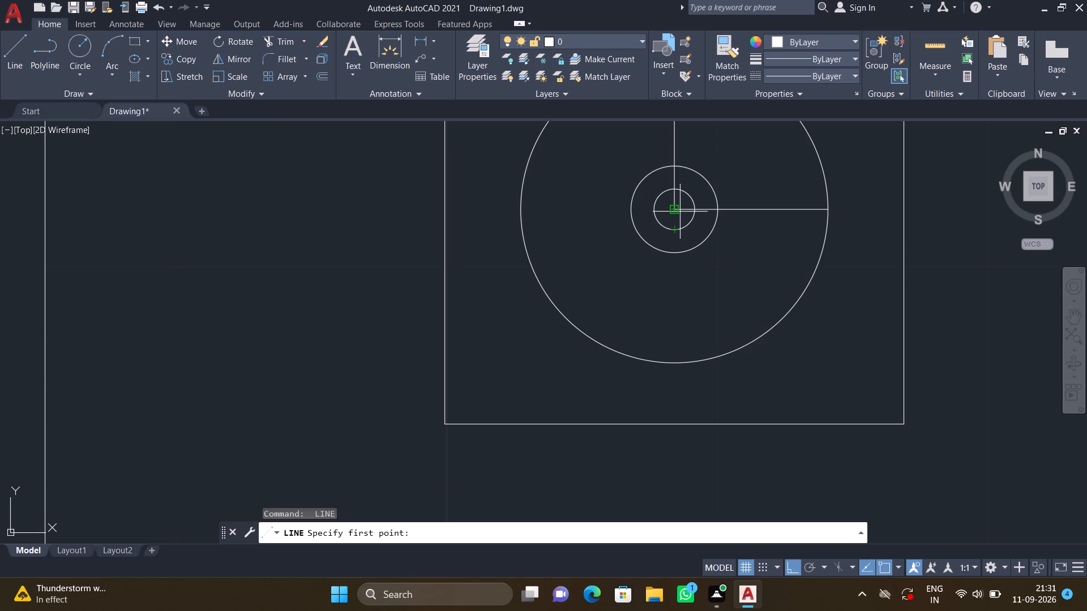
click(675, 209)
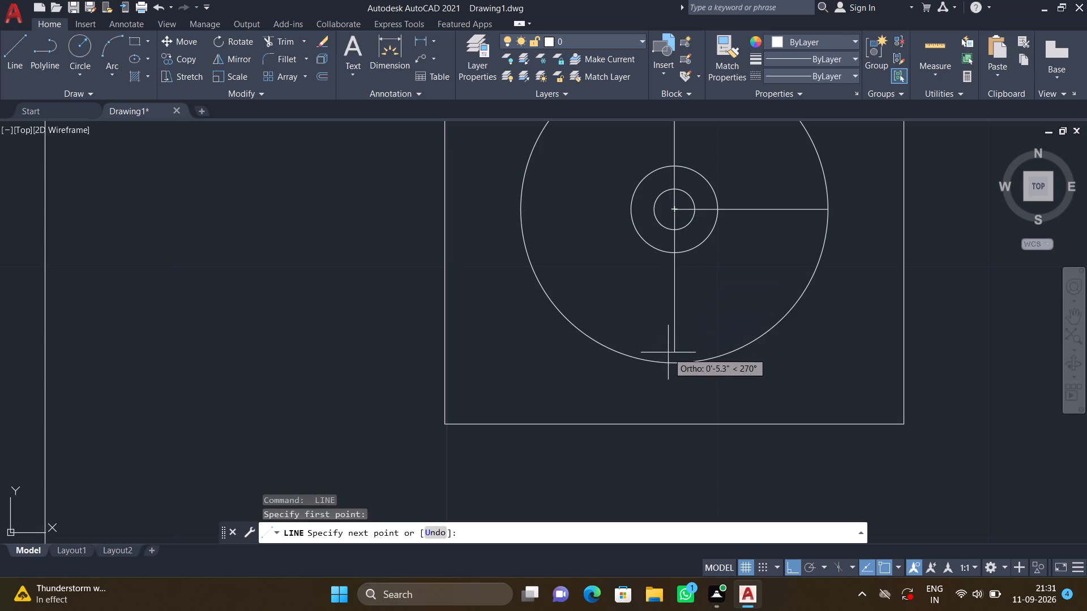
click(674, 362)
key(Return)
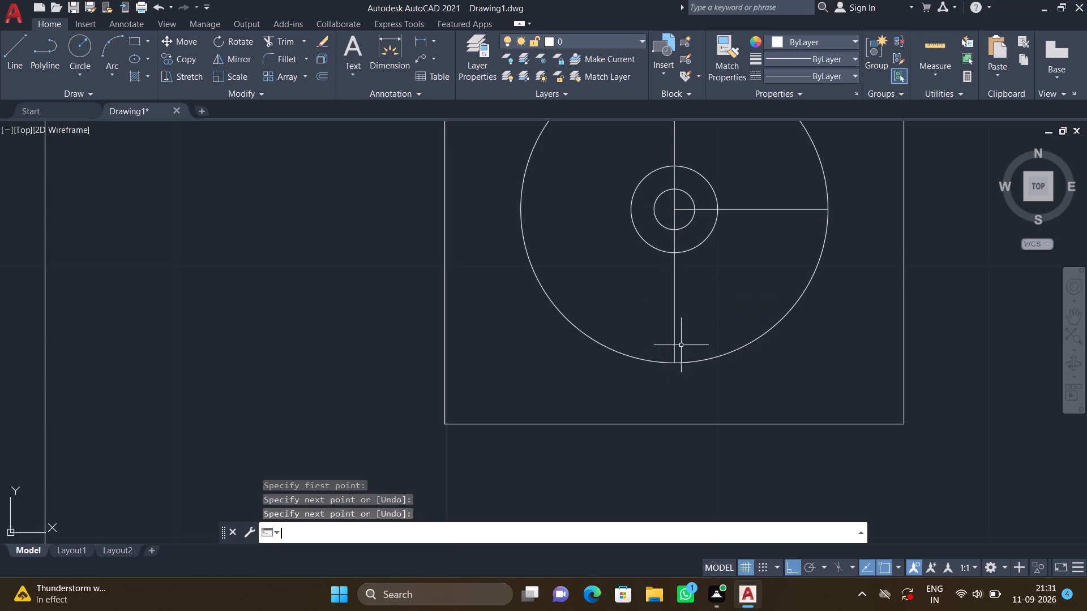
Draw a horizontal line from the circles' common centre to the left quadrant of the outermost circle.
key(space)
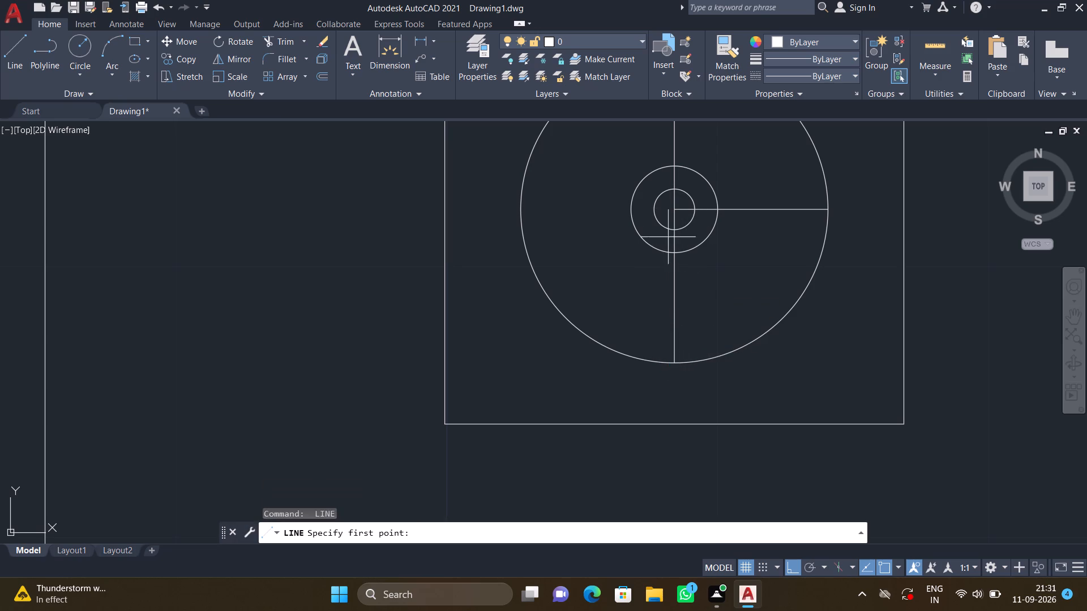
click(673, 208)
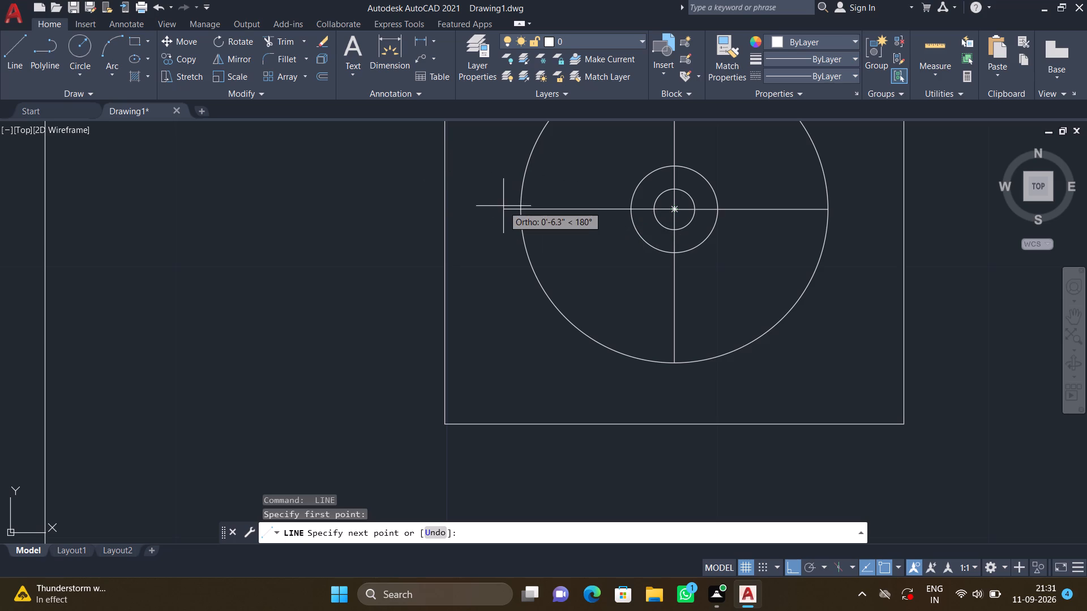
click(519, 210)
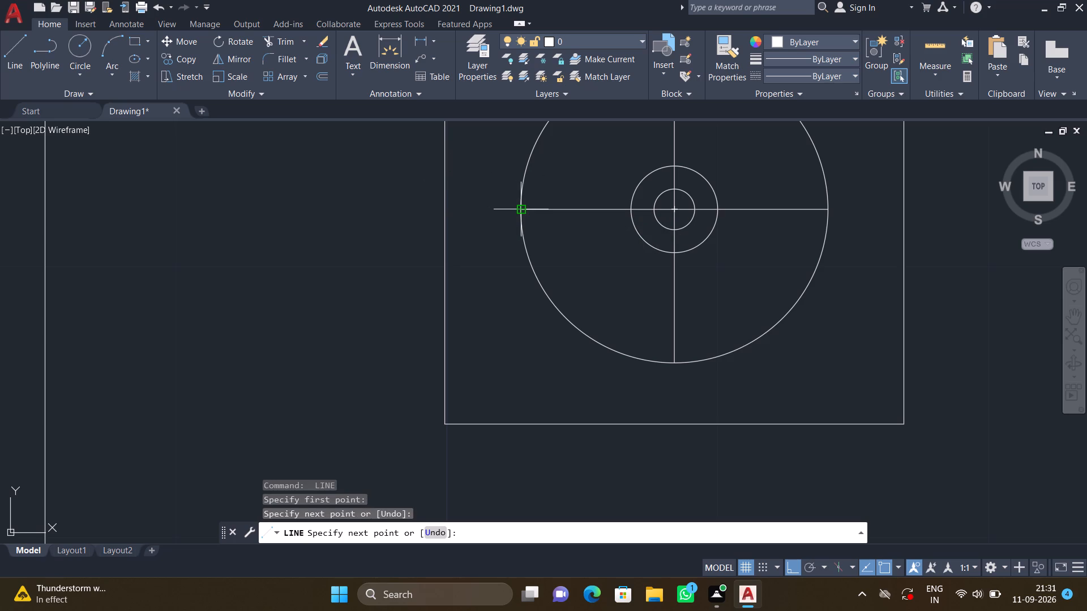
key(Return)
Draw a sofa rectangle, about twice as wide as deep, against the wall's lower face, to the right of the lamp table.
scroll(641, 227, down, 2)
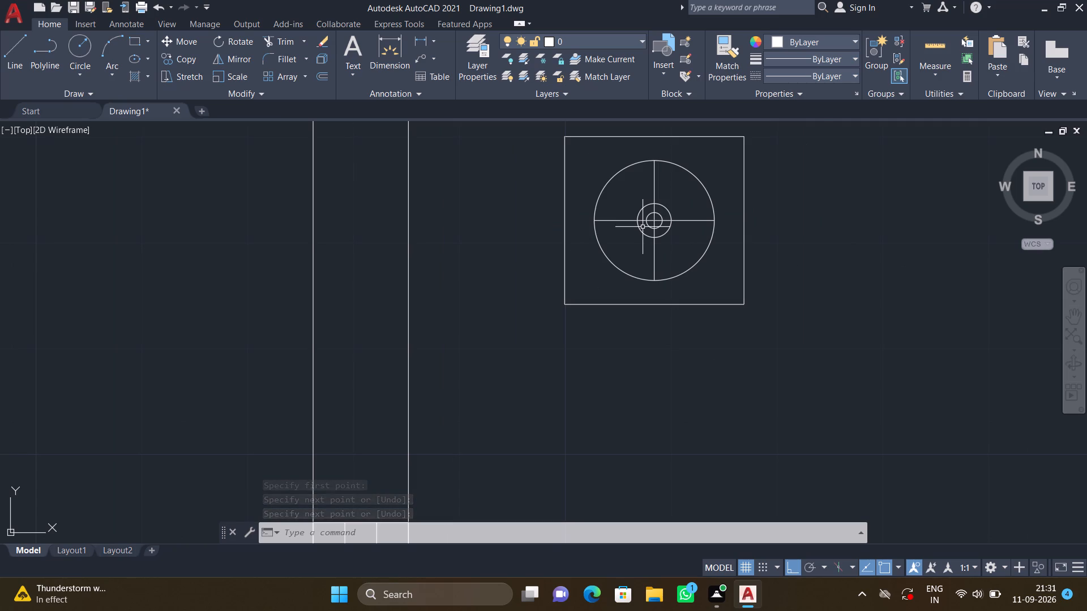
scroll(643, 227, down, 2)
scroll(637, 216, up, 1)
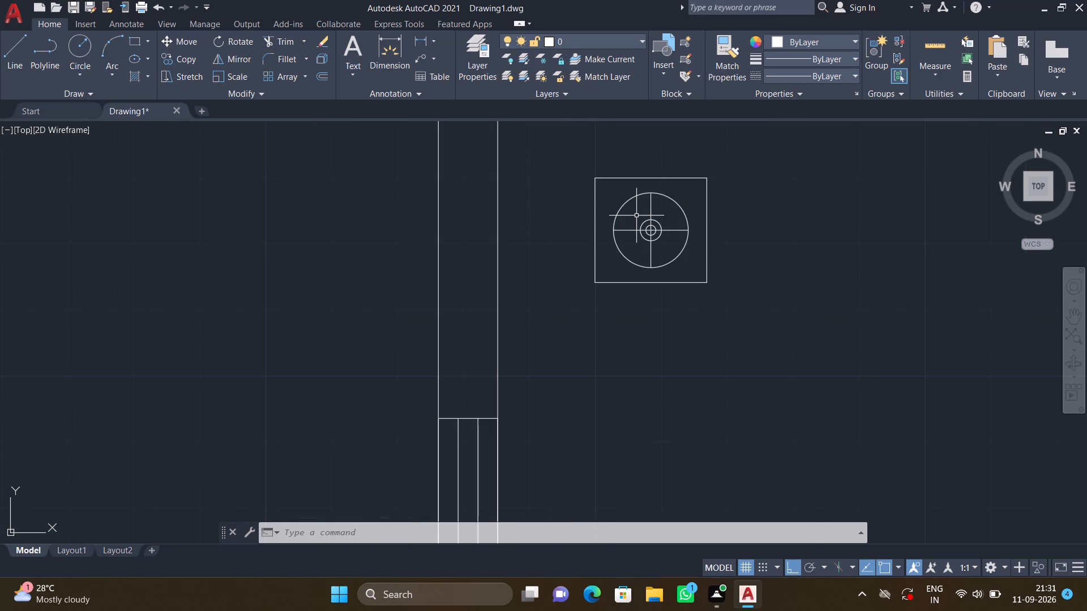
scroll(661, 208, down, 2)
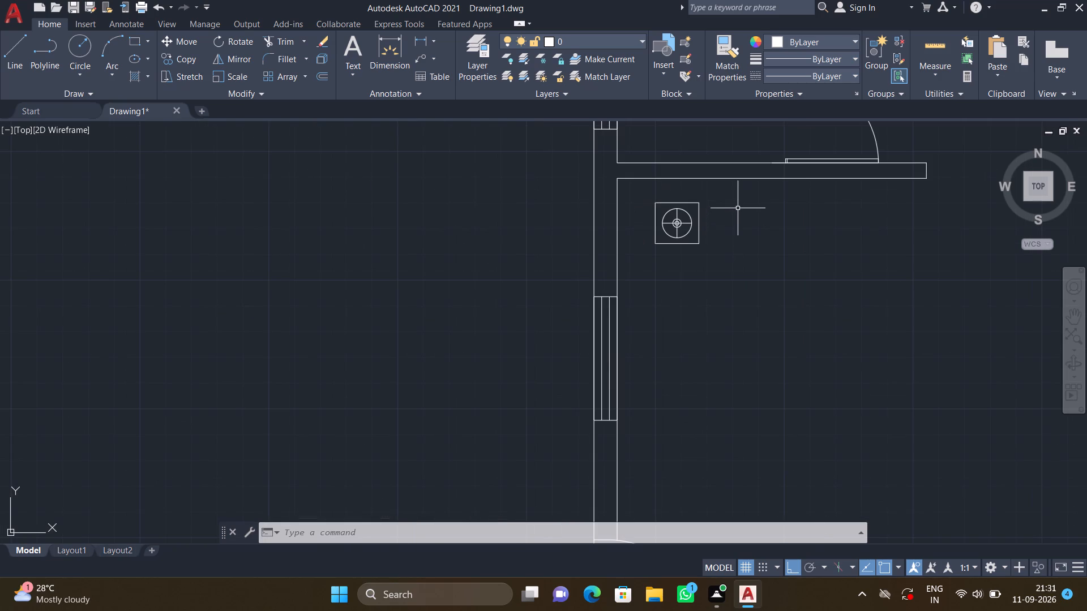
scroll(739, 208, up, 1)
middle_drag(739, 208, 560, 305)
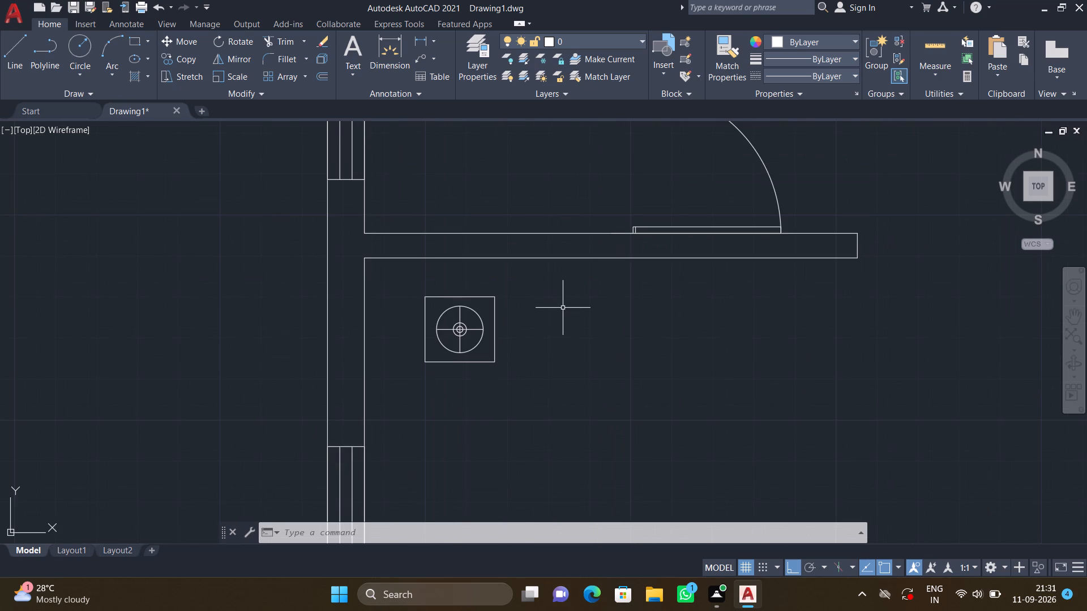
text(REC)
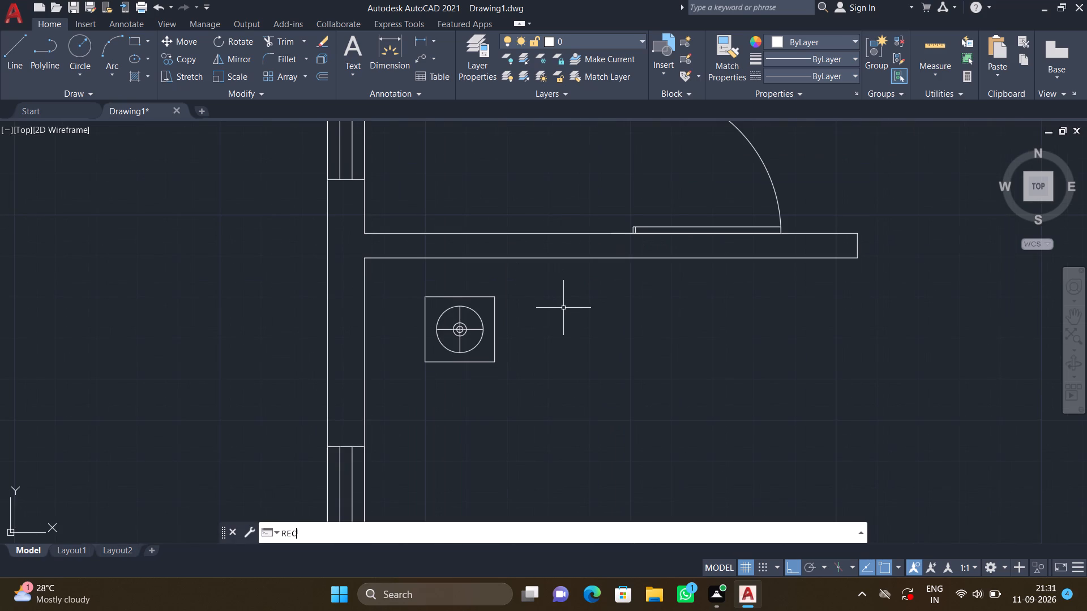
key(Return)
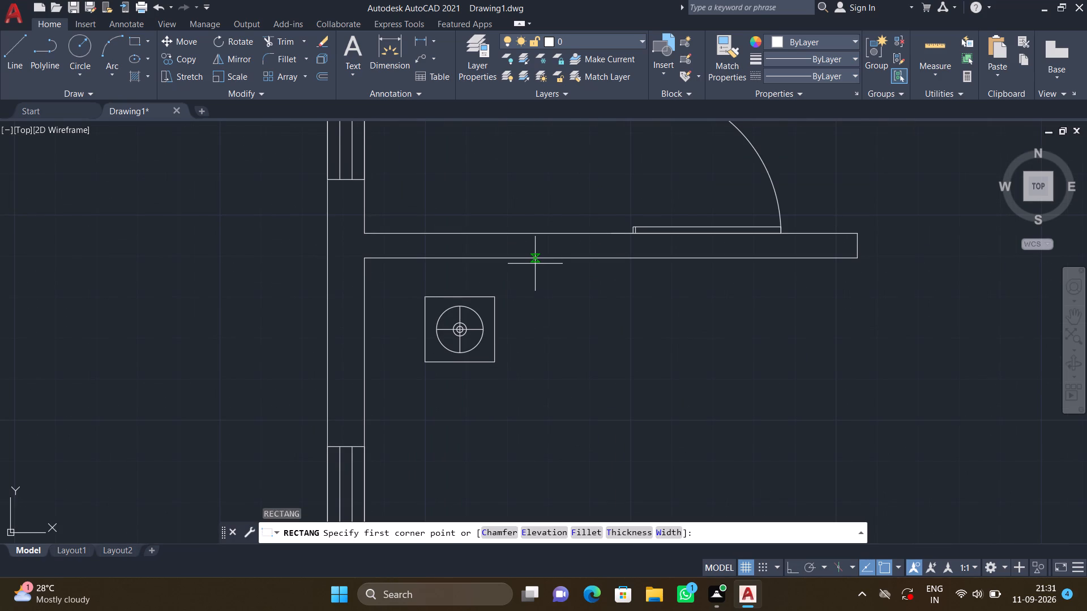
click(533, 259)
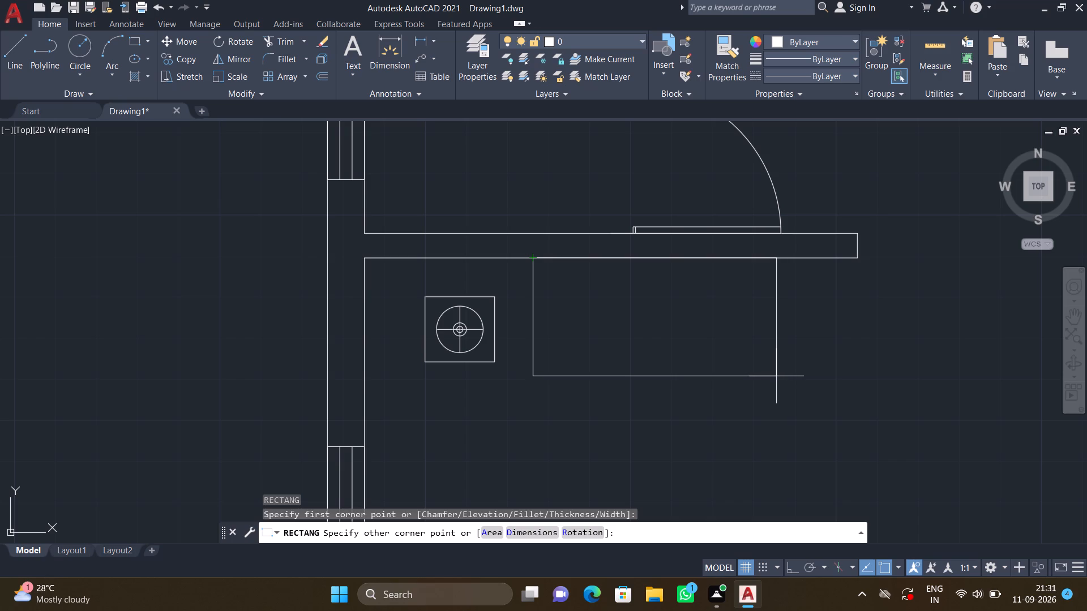
click(776, 376)
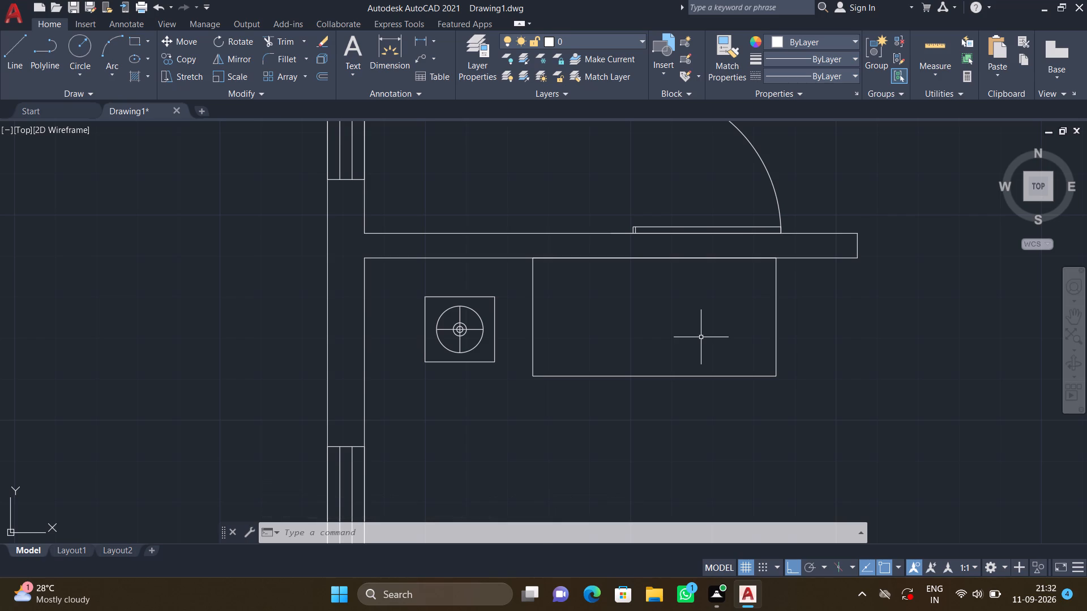
Draw the sofa's armrest and backrest lines: about 1'-11" up from the bottom edge near its left side, continuing horizontally to the right edge.
key(l)
key(Return)
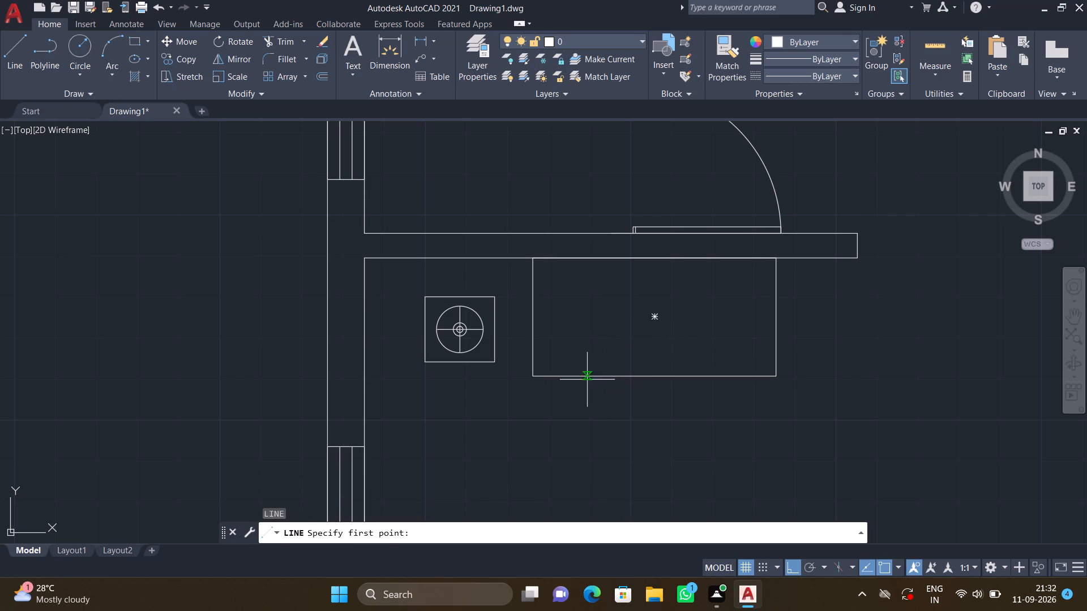
click(547, 375)
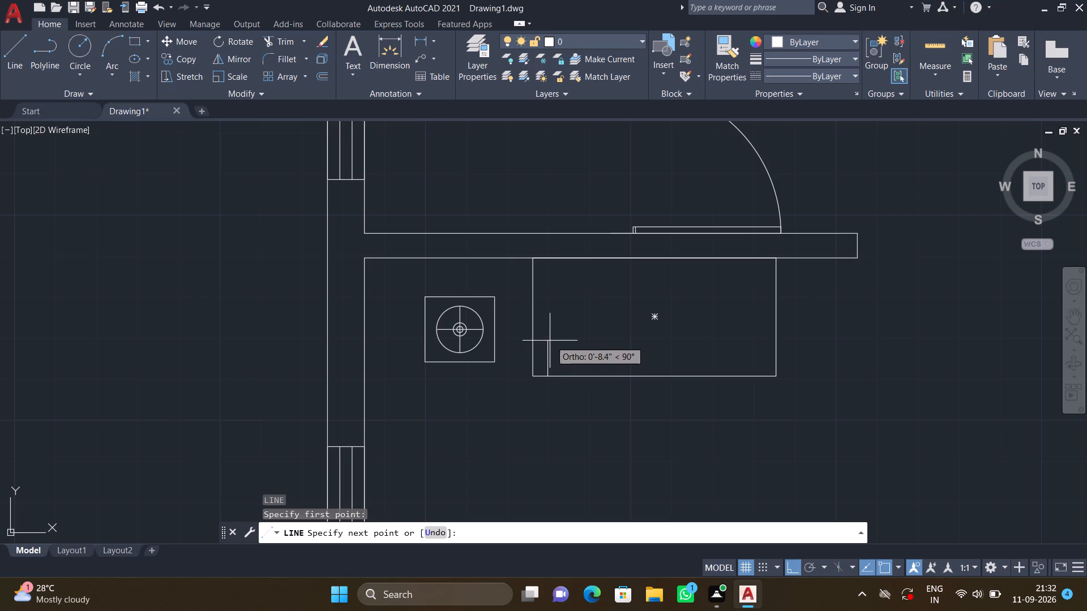
click(549, 278)
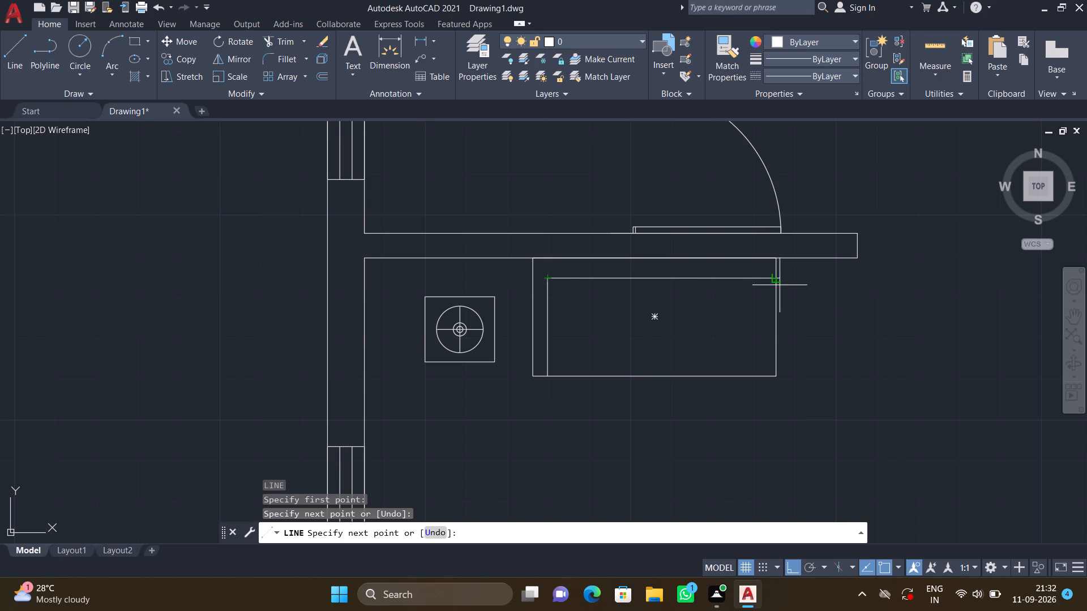
click(776, 280)
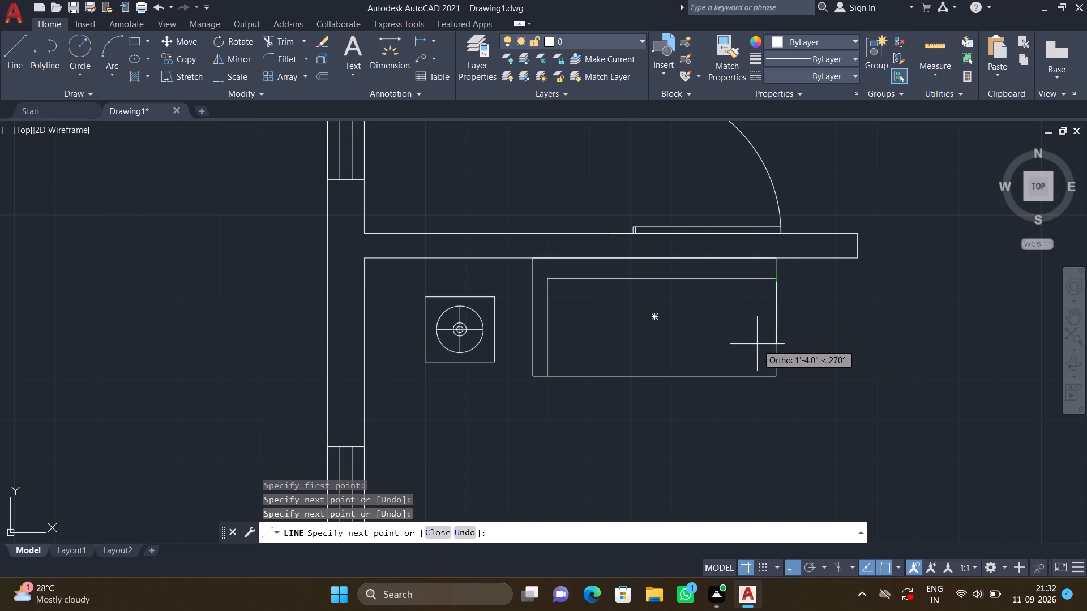
key(Return)
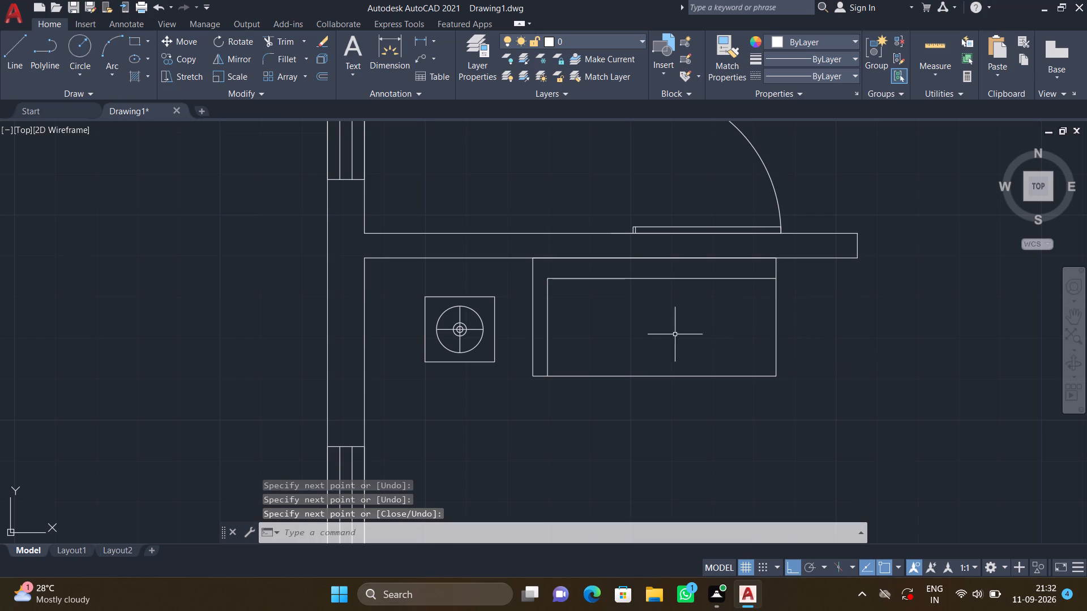
Draw a vertical seat divider from the backrest line to the sofa's bottom edge, about a third of the way along the seat.
scroll(611, 315, down, 1)
key(l)
key(Return)
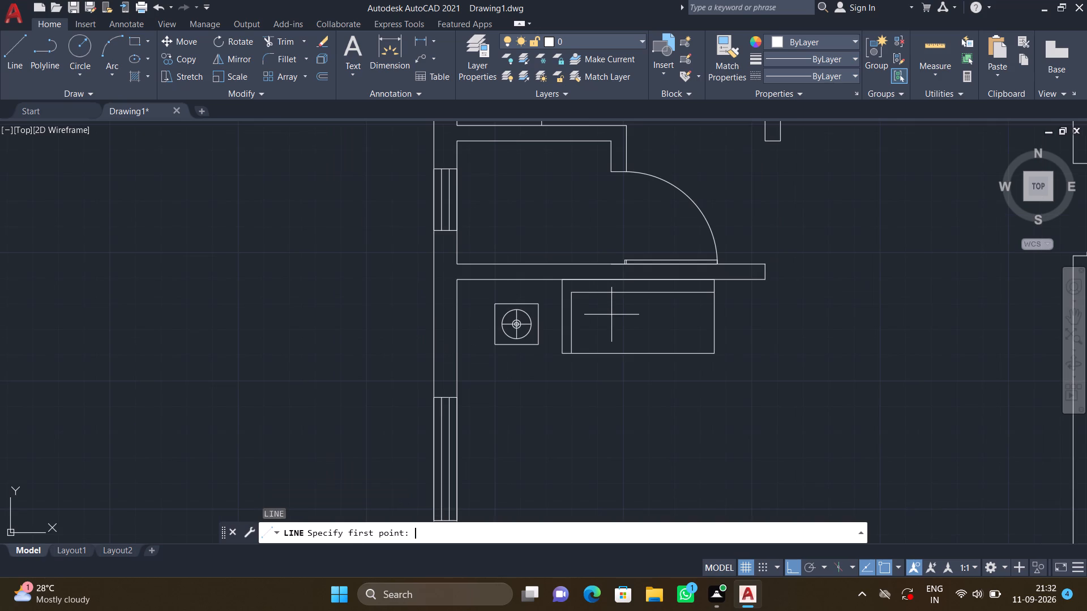
click(615, 295)
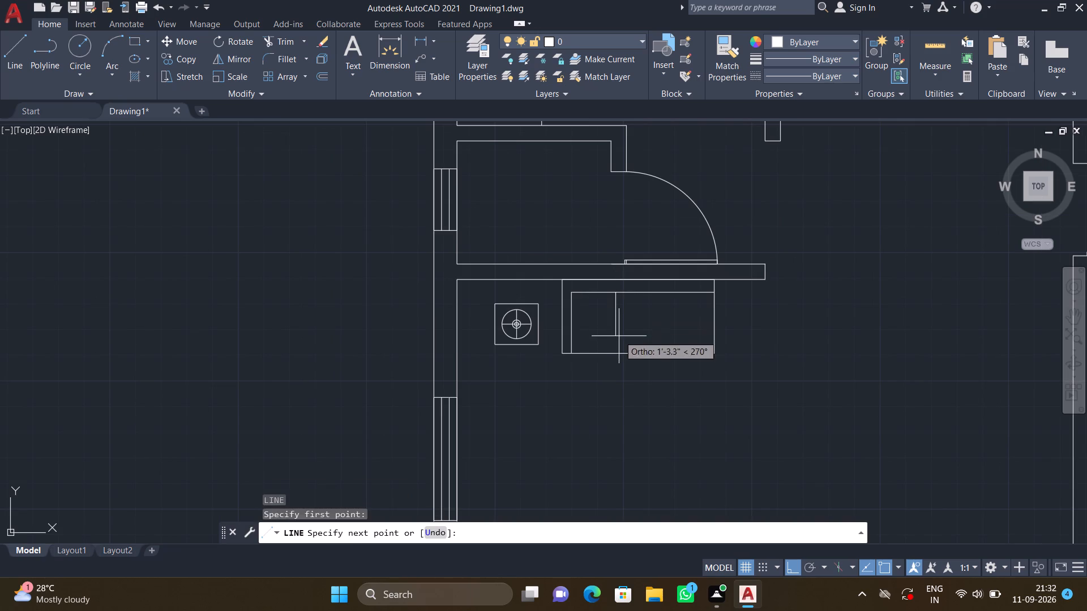
click(615, 357)
key(Return)
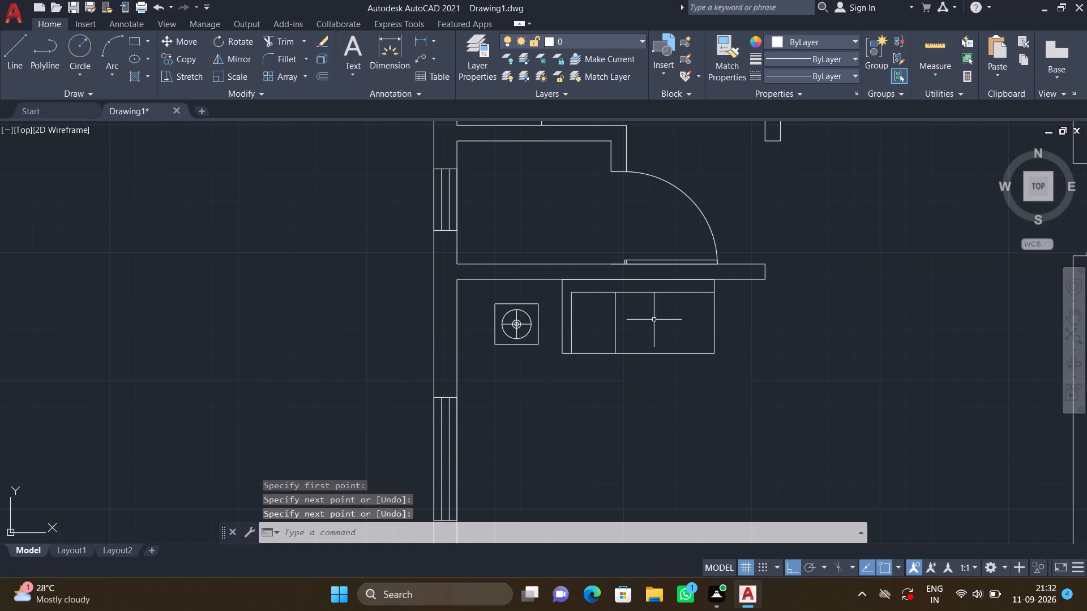
Draw a second vertical seat divider from the backrest line to the sofa's bottom edge, about two thirds along the seat.
key(l)
key(Return)
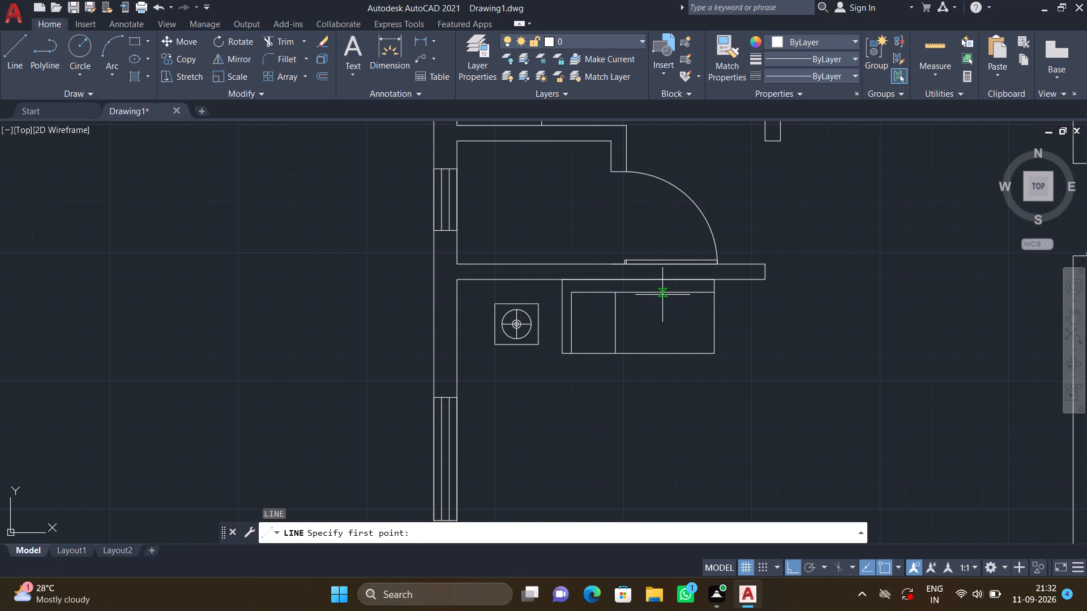
click(661, 295)
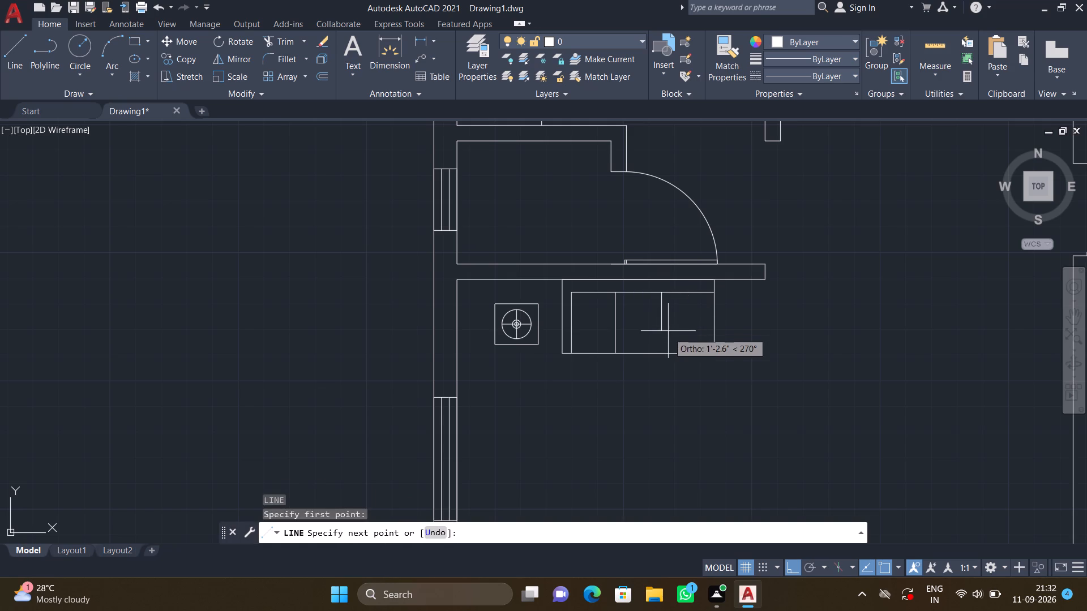
click(666, 356)
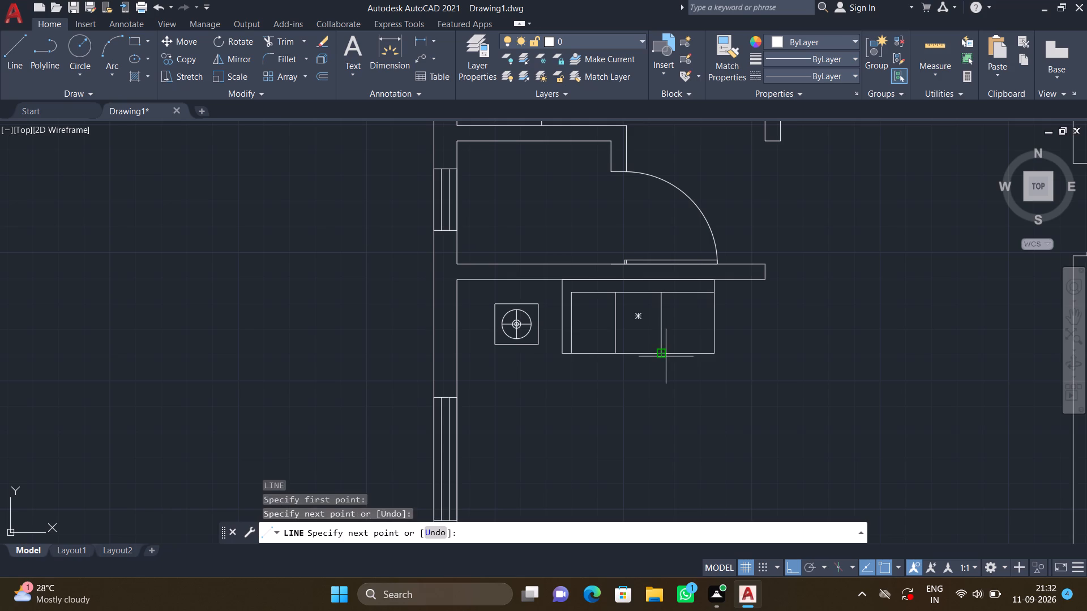
key(Return)
Move the sofa's second seat divider slightly right along the bottom edge, narrowing the right-hand seat.
scroll(661, 363, down, 2)
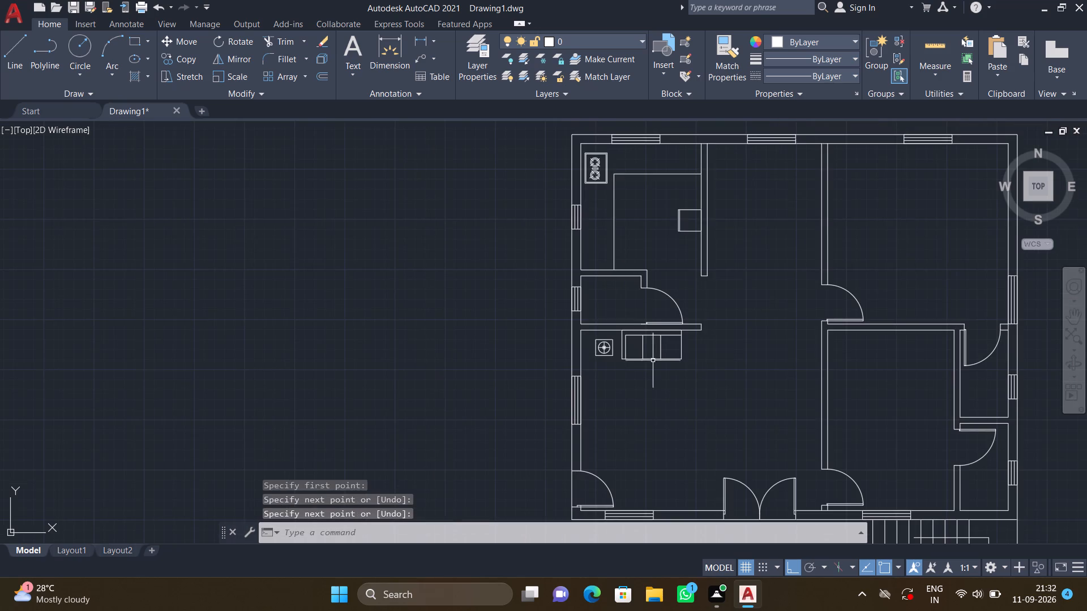
scroll(651, 353, up, 3)
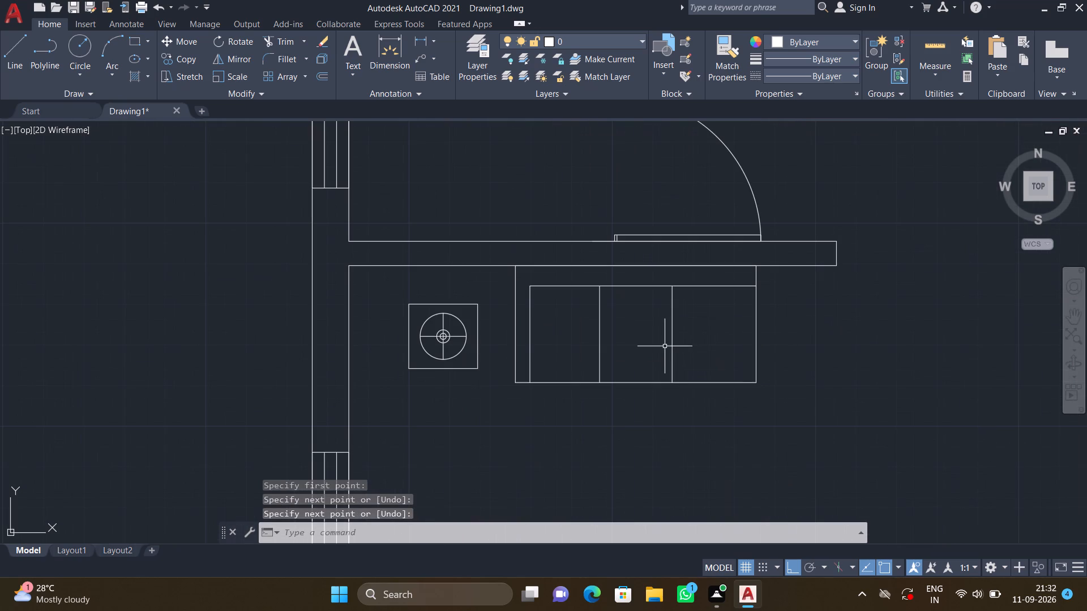
scroll(665, 345, up, 1)
key(m)
key(Return)
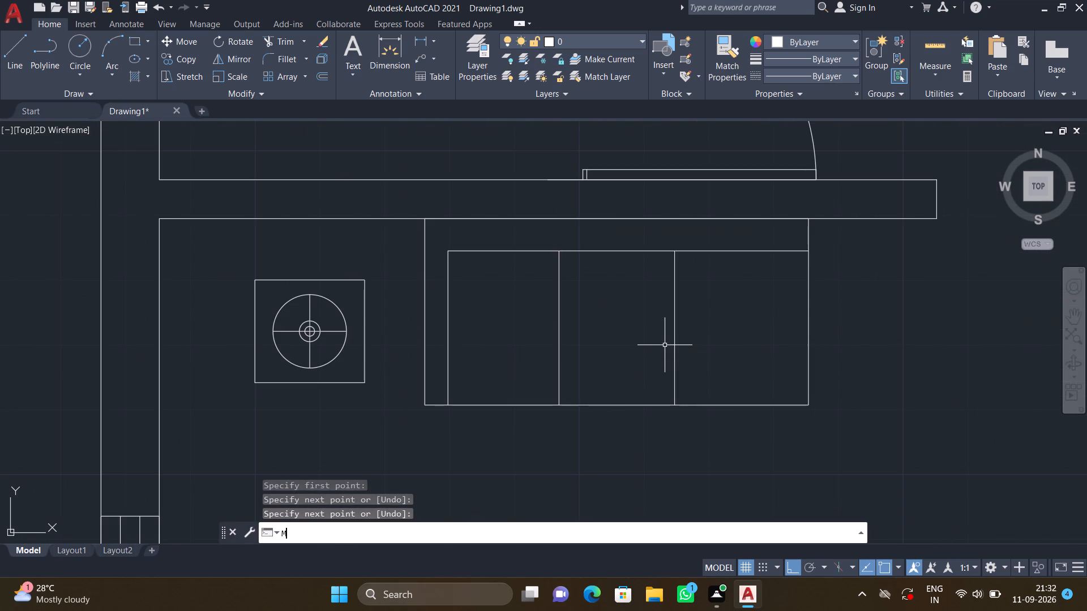
click(675, 341)
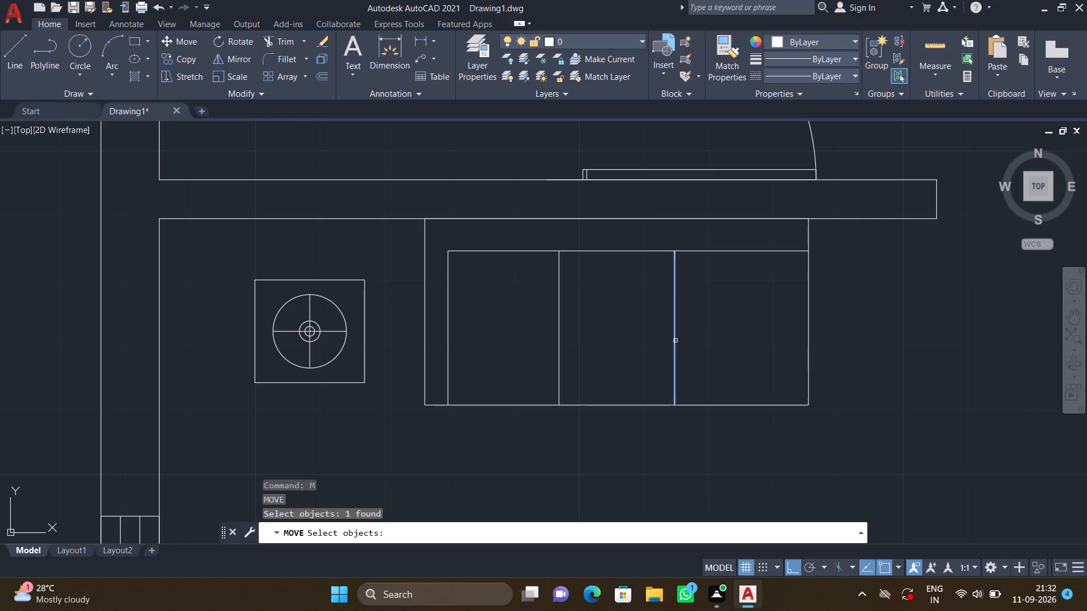
key(Return)
click(677, 406)
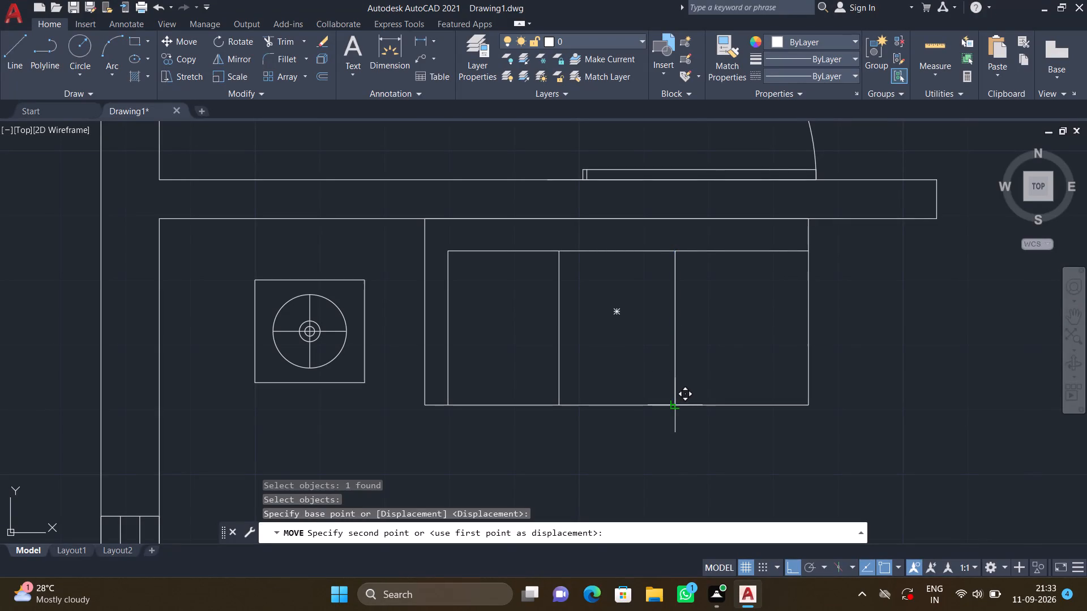
click(691, 409)
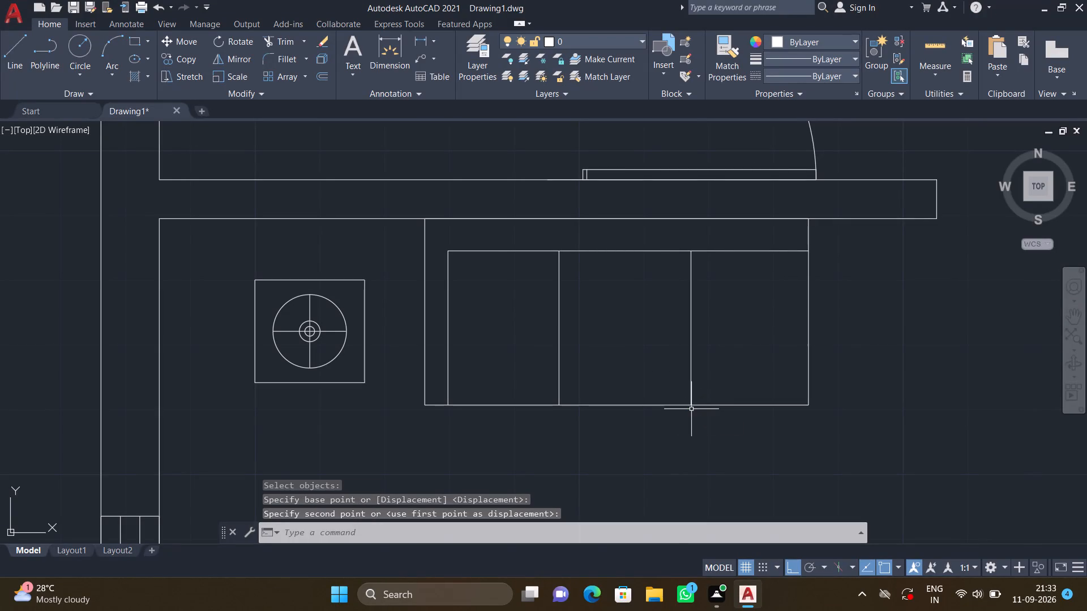
Move the sofa's first seat divider slightly right along the bottom edge to even out the three seats.
key(space)
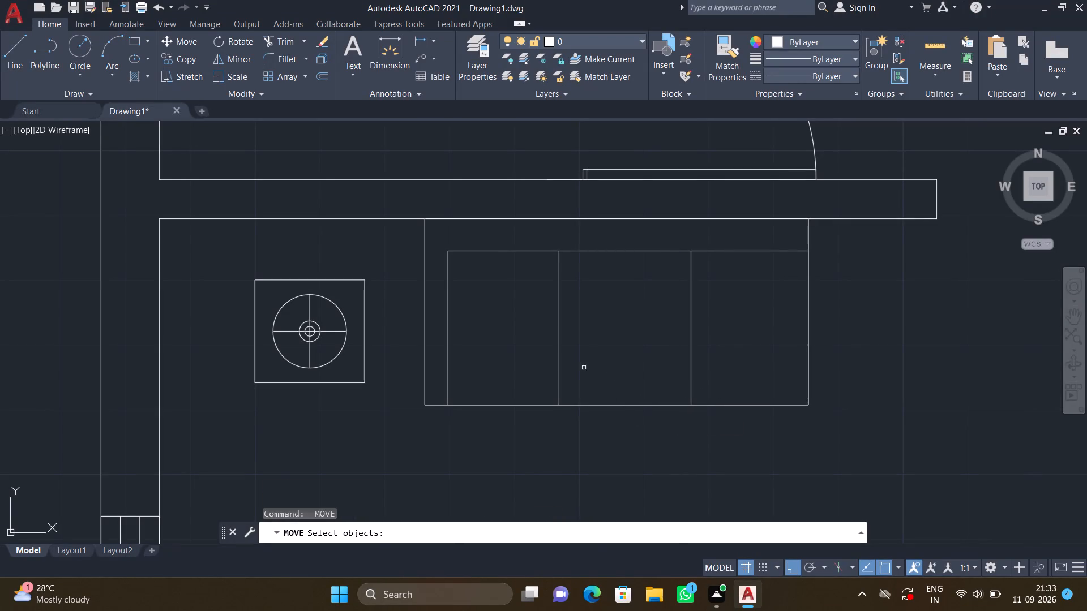
click(559, 348)
key(Return)
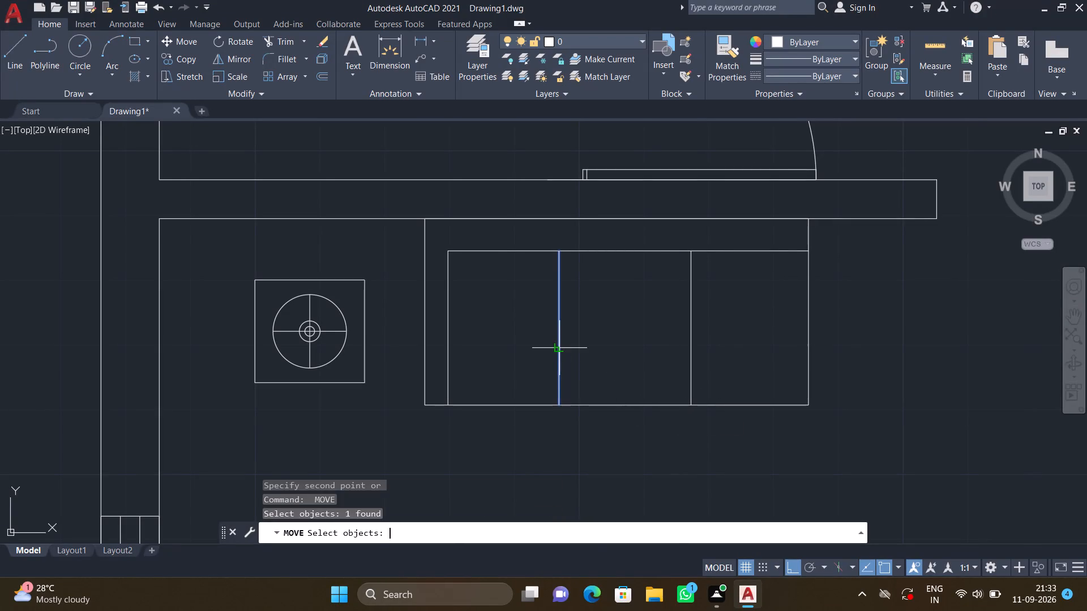
click(560, 408)
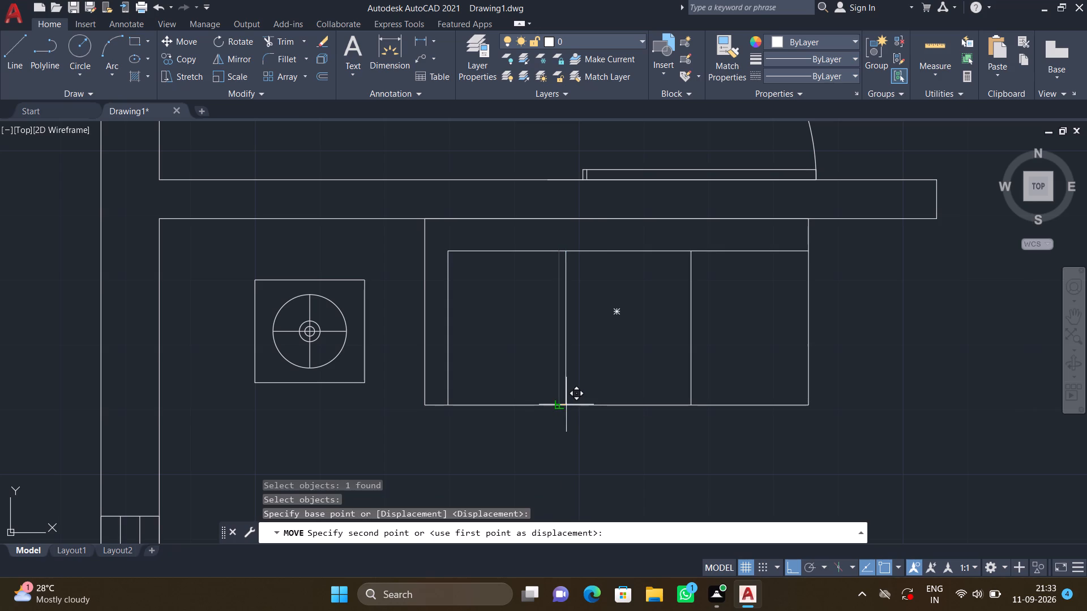
click(573, 406)
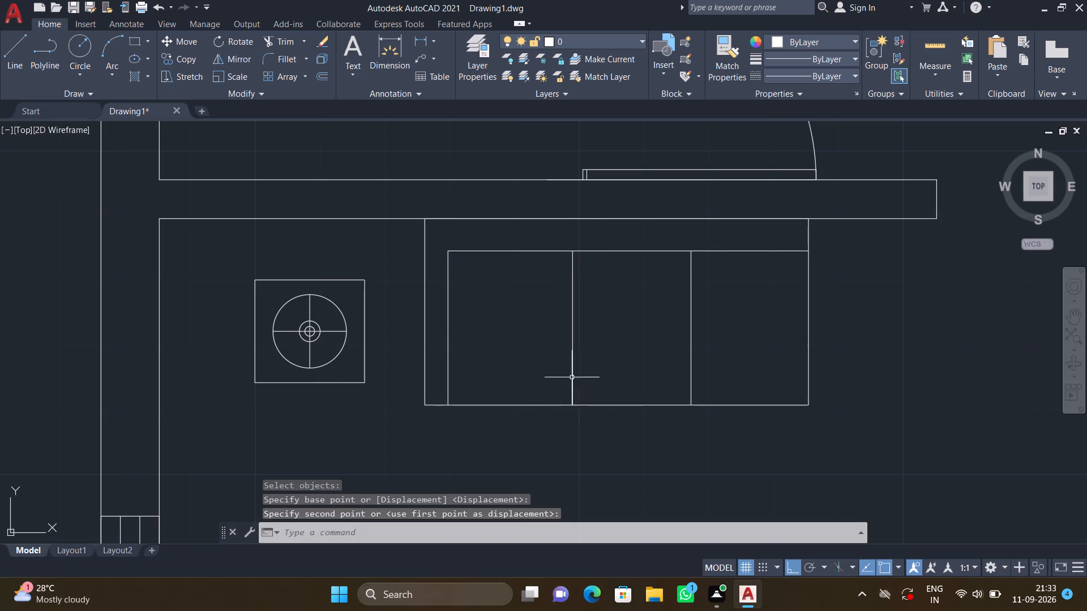
Copy the lamp table horizontally about 7'-10" to the right, placing the copy just past the sofa's right end.
scroll(576, 371, down, 4)
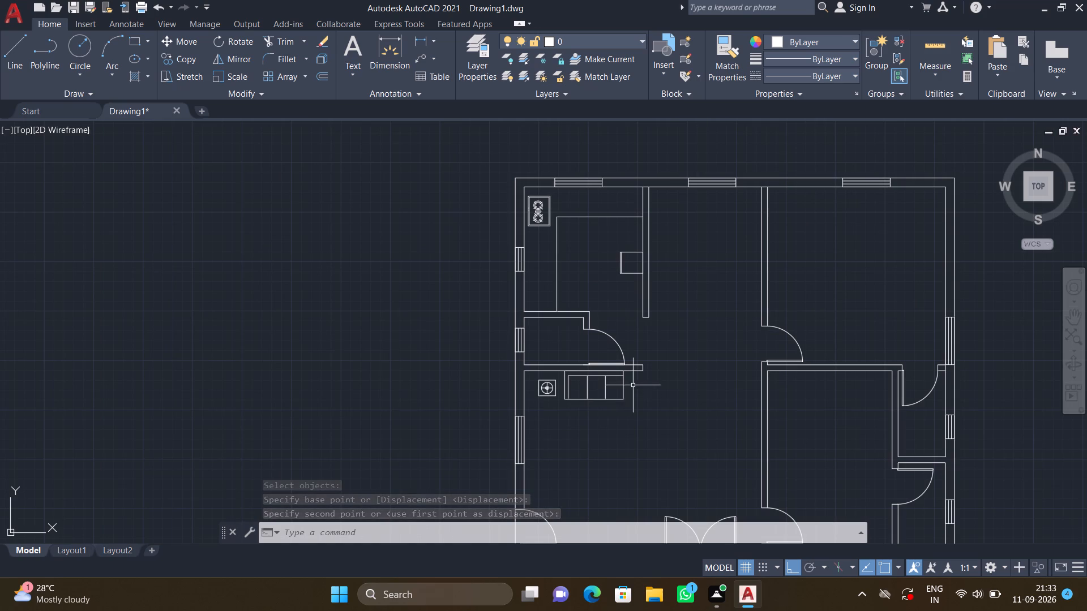
scroll(576, 402, up, 3)
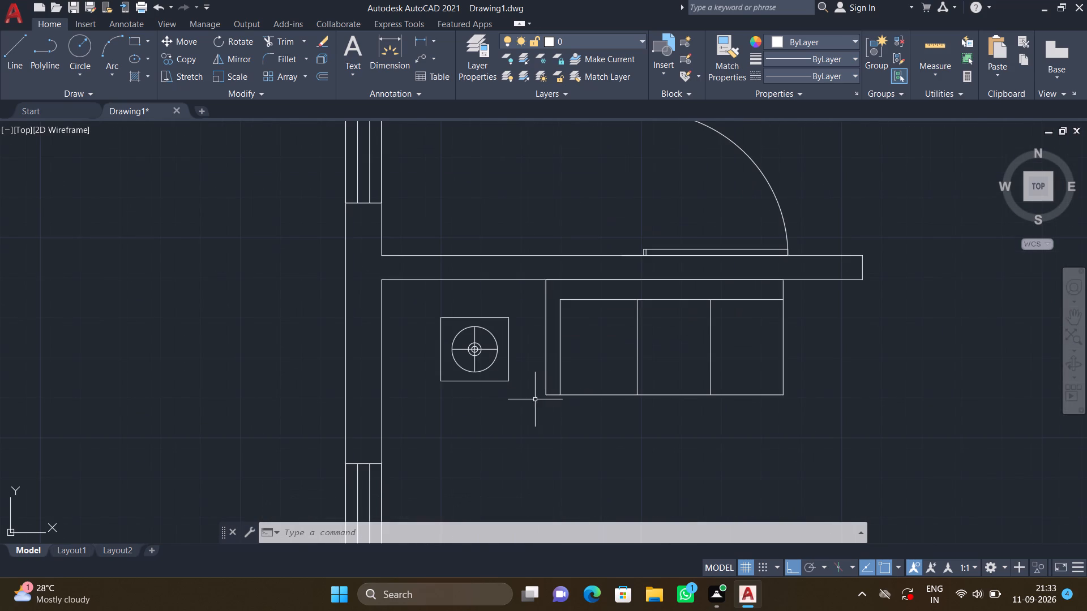
key(c)
key(o)
key(Return)
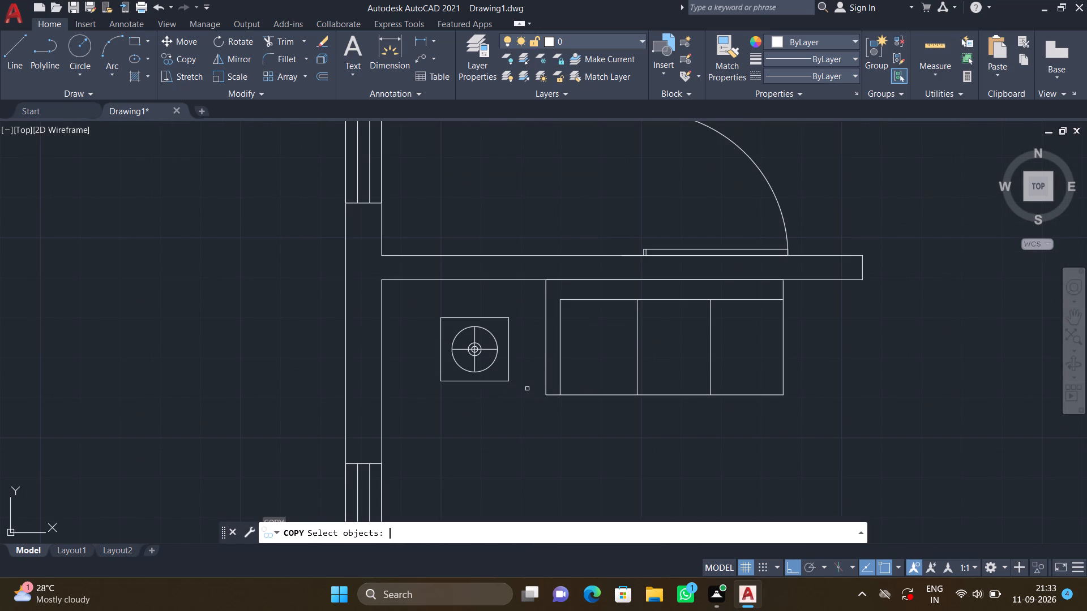
drag(528, 389, 524, 382)
click(433, 305)
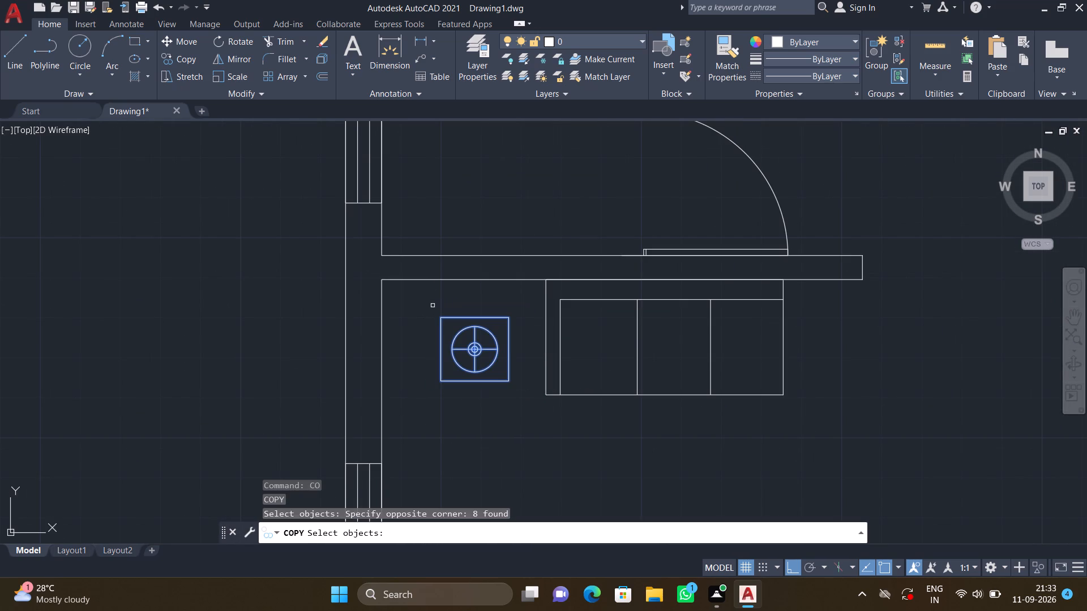
key(Return)
click(442, 319)
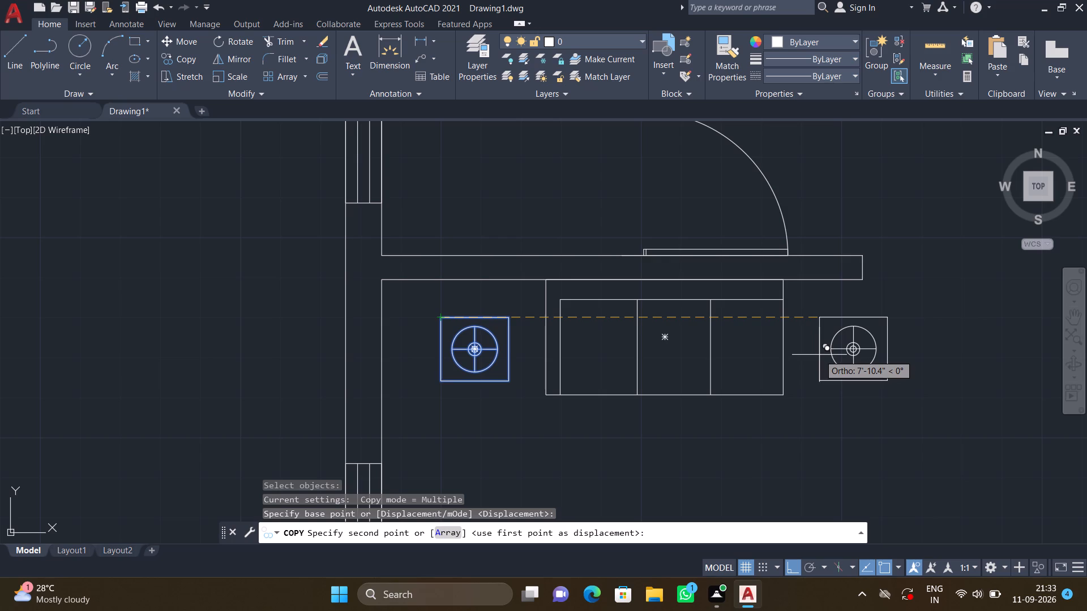
click(819, 355)
key(Return)
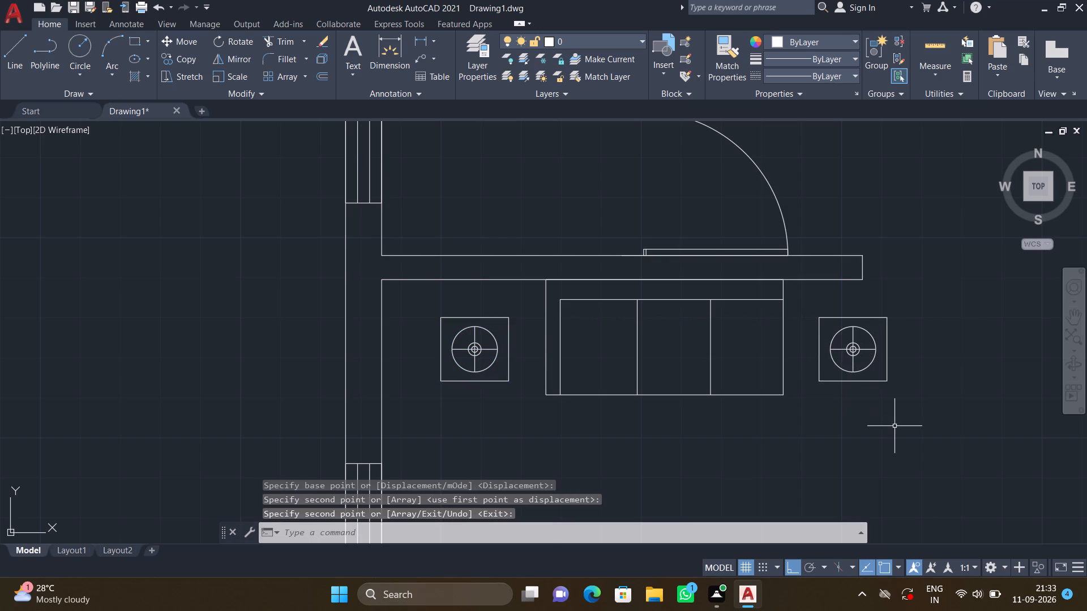
Draw a second sofa rectangle, about twice as long as deep, against the left outer wall's inner face in front of the window.
scroll(896, 428, down, 3)
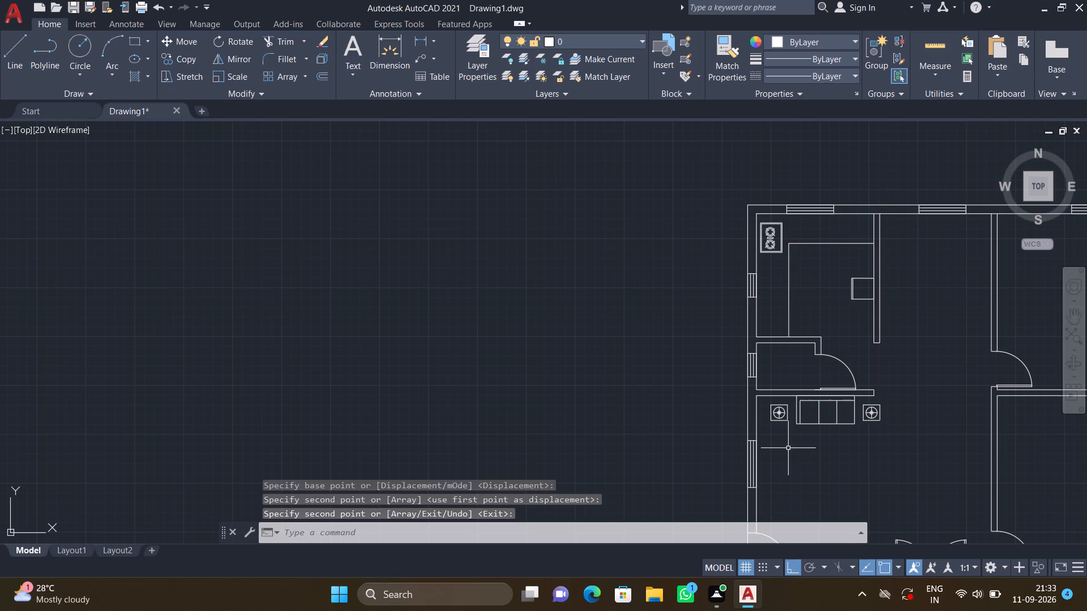
middle_drag(789, 448, 742, 274)
scroll(717, 266, up, 2)
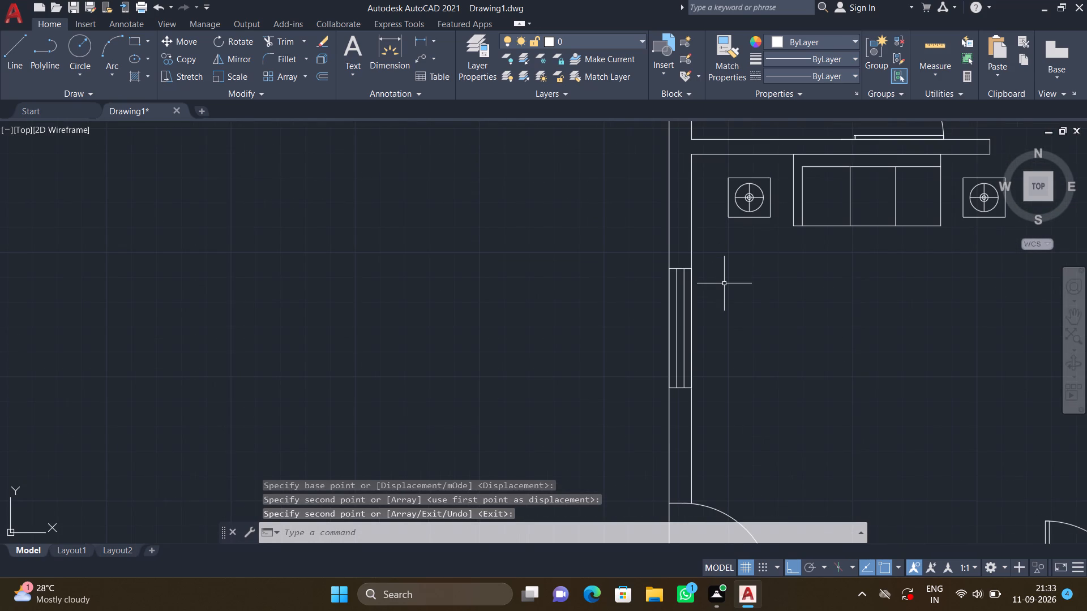
text(REC)
key(Return)
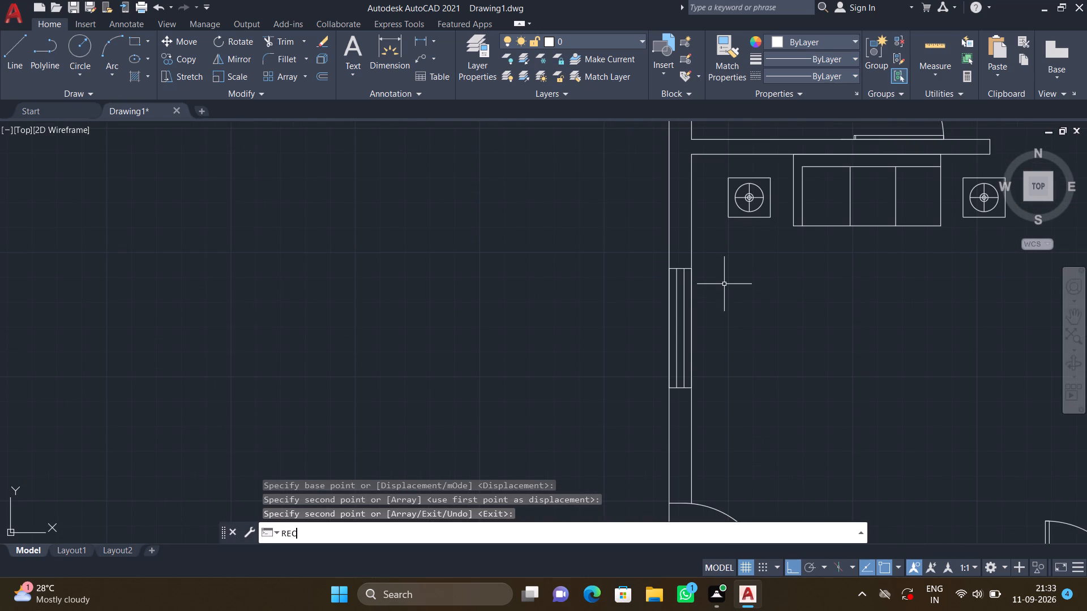
click(694, 256)
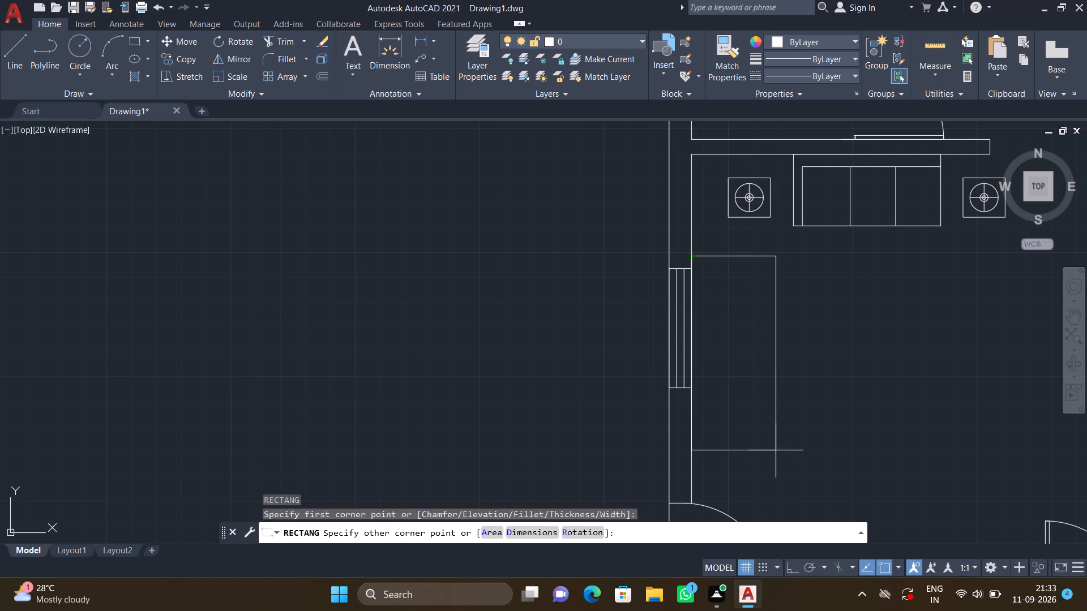
click(770, 411)
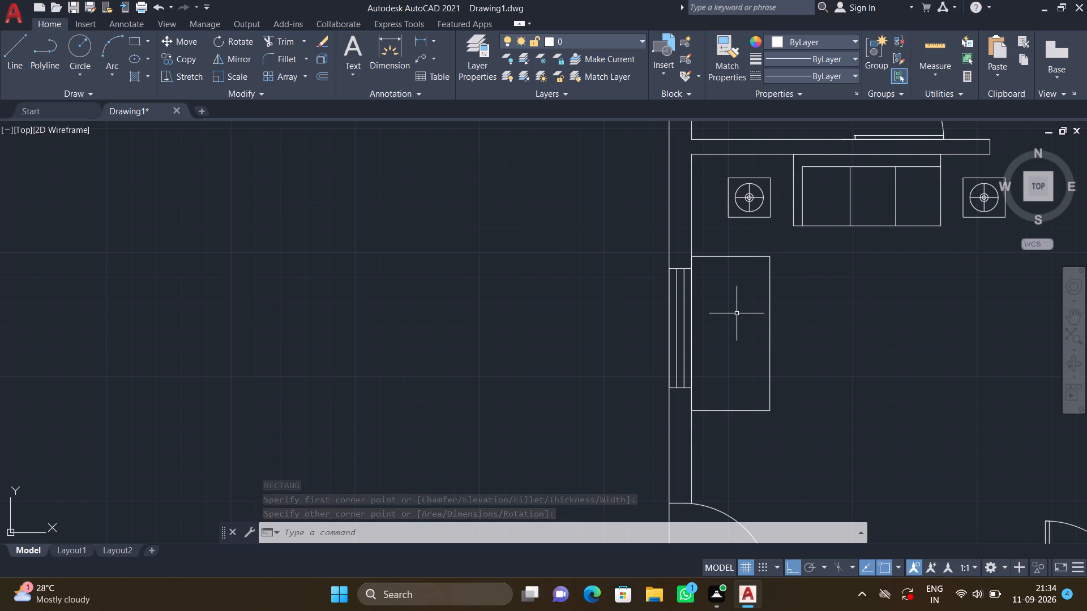
Draw the second sofa's vertical backrest line near its wall side, from the top edge to the bottom edge.
key(l)
key(Return)
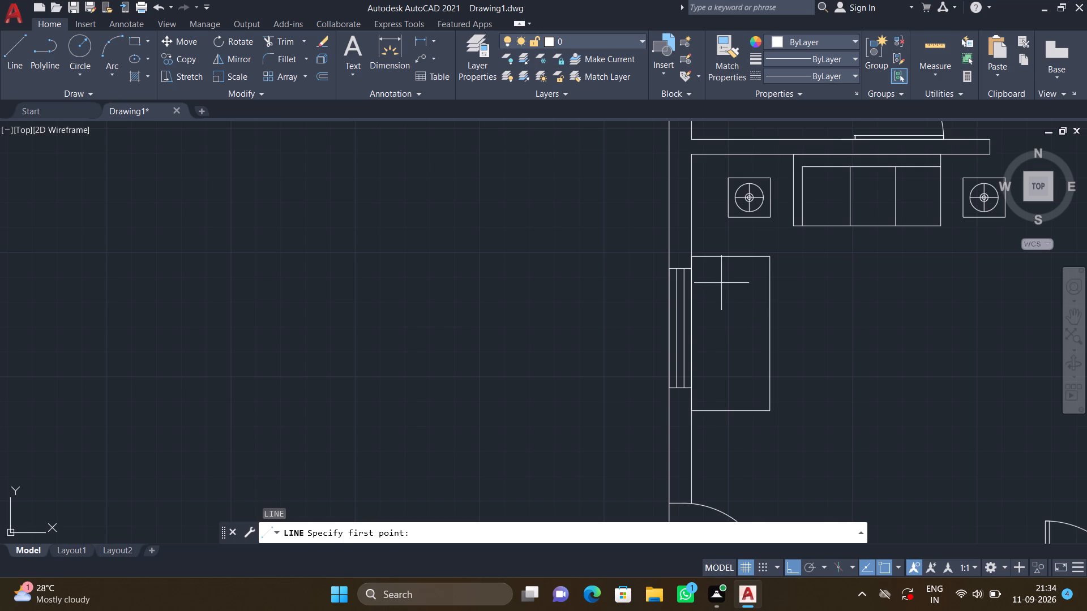
click(706, 257)
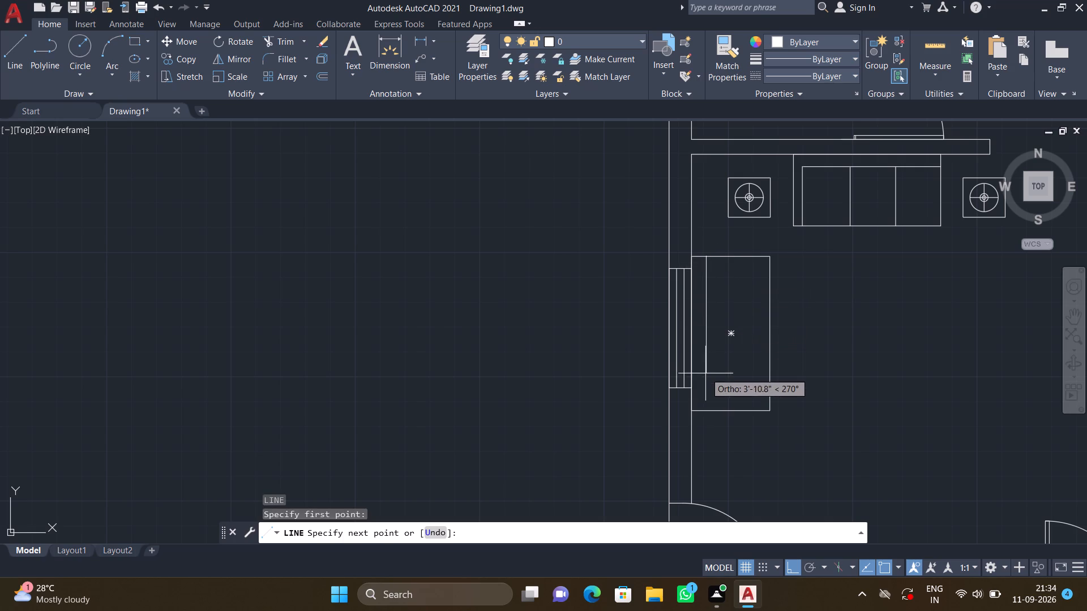
click(705, 410)
key(Return)
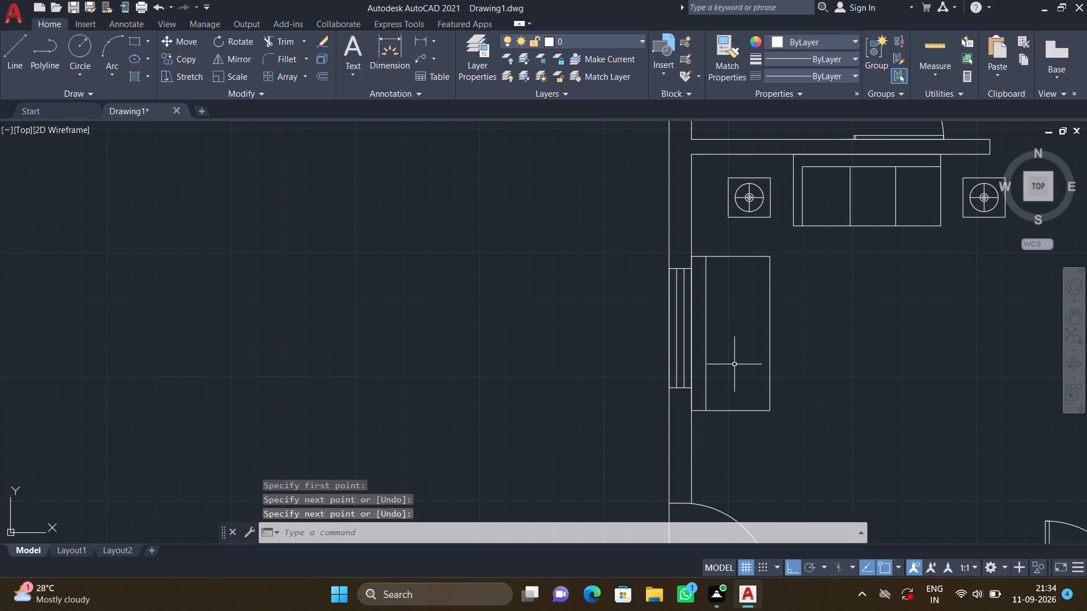
Draw a horizontal seat divider from the backrest line to the second sofa's front edge, about a third of the way down.
key(l)
key(Return)
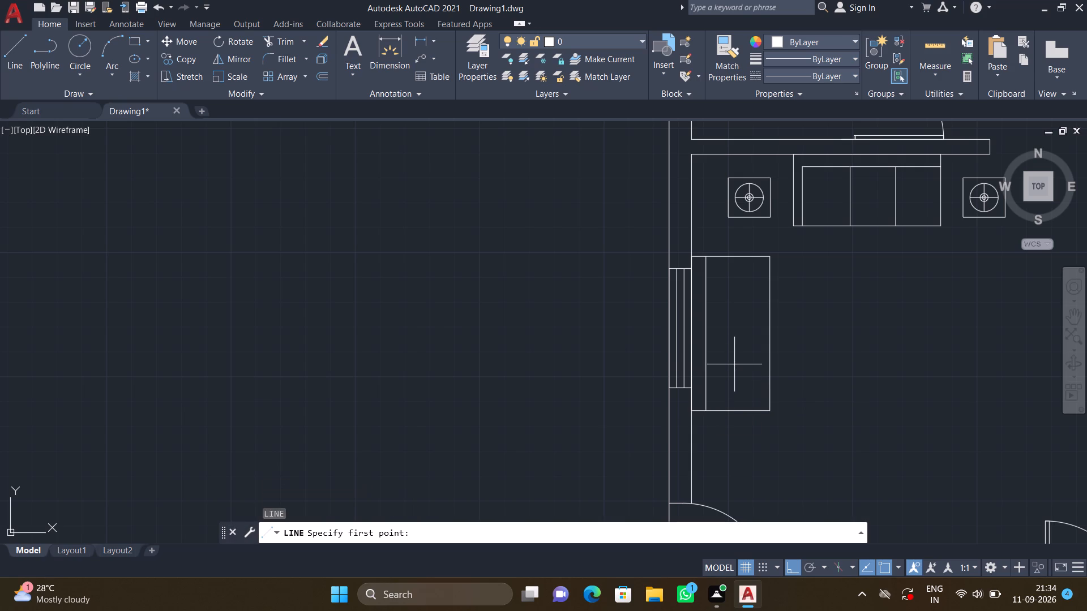
click(708, 304)
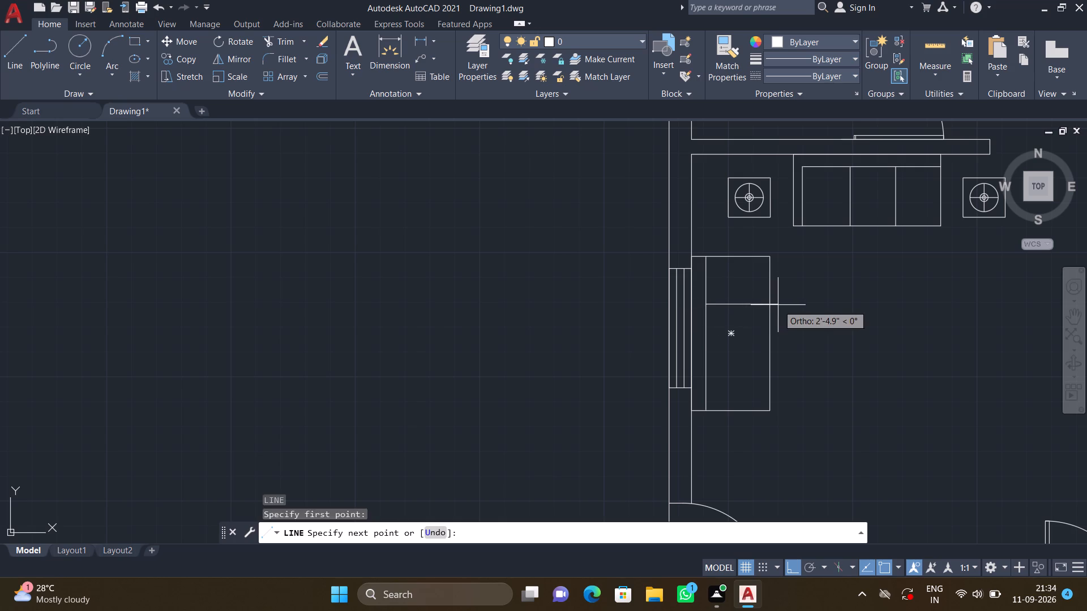
click(768, 307)
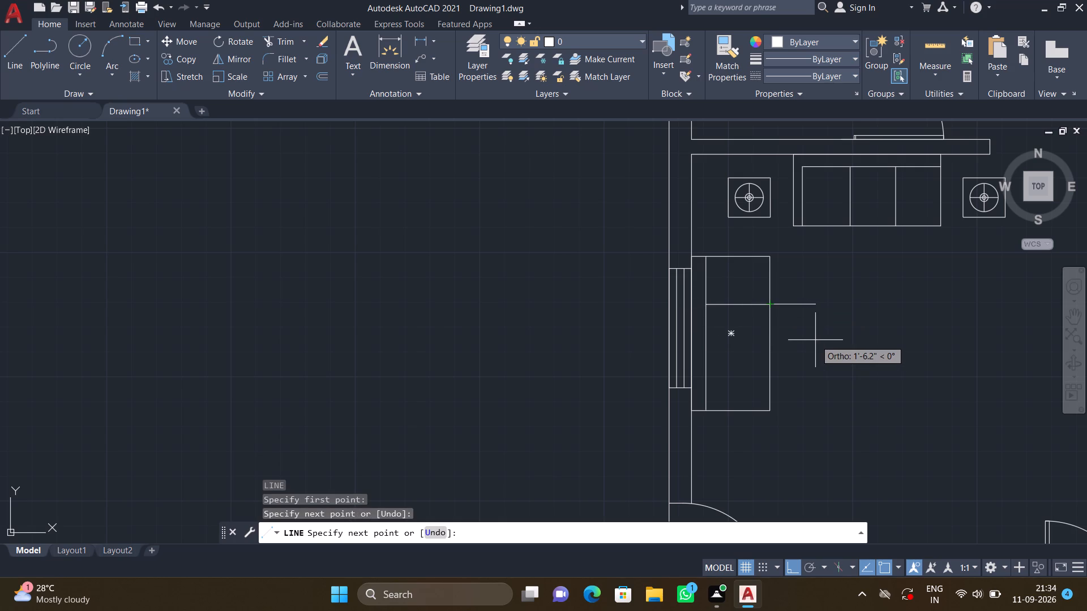
key(Return)
Draw another horizontal seat divider from the backrest line to the second sofa's front edge, about two thirds of the way down.
key(l)
key(Return)
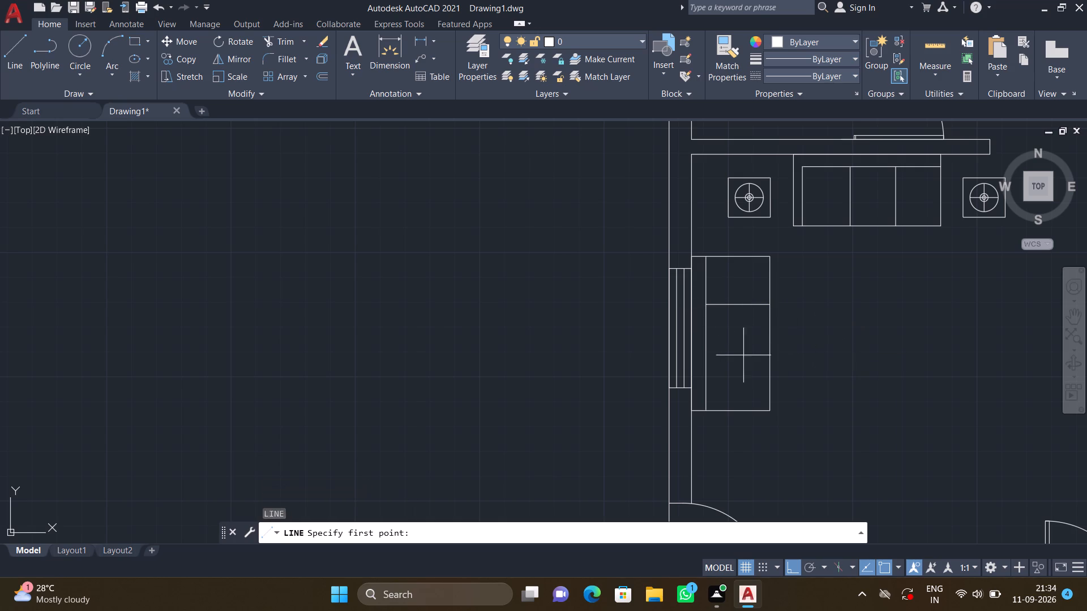
click(707, 355)
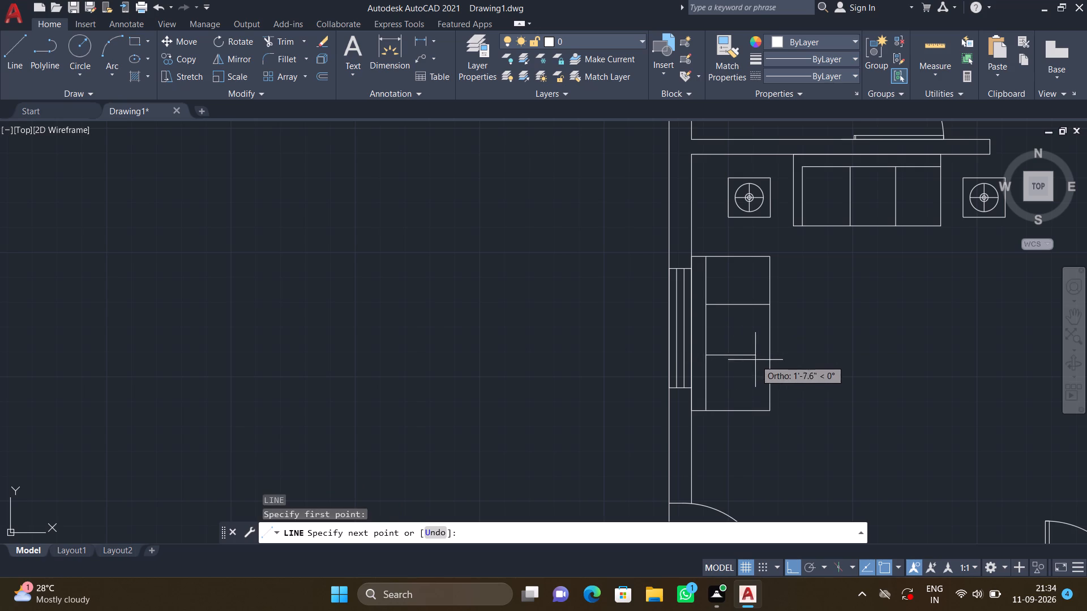
click(773, 358)
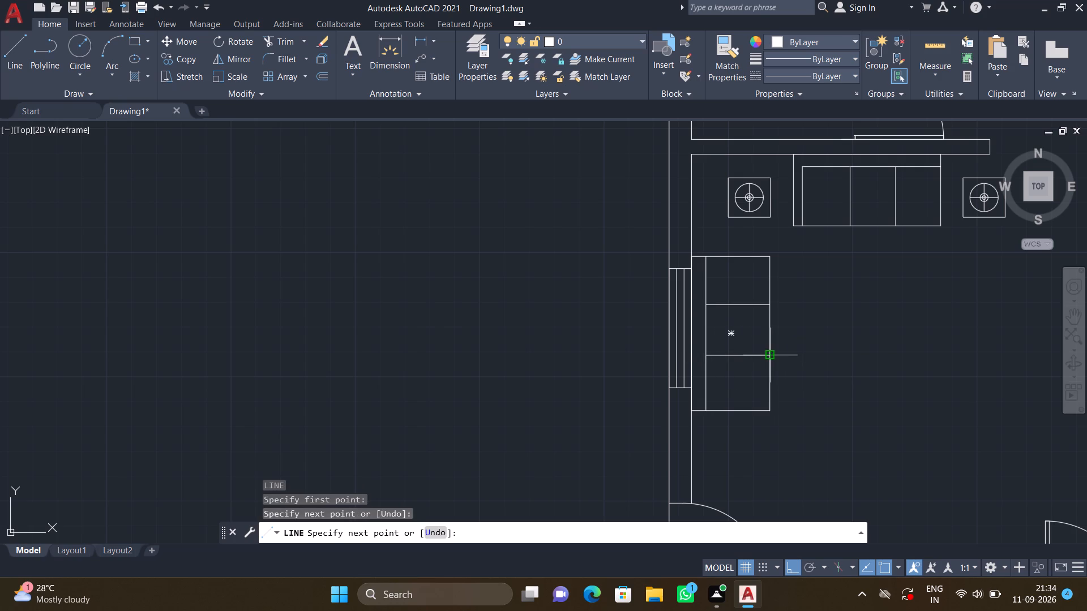
key(Return)
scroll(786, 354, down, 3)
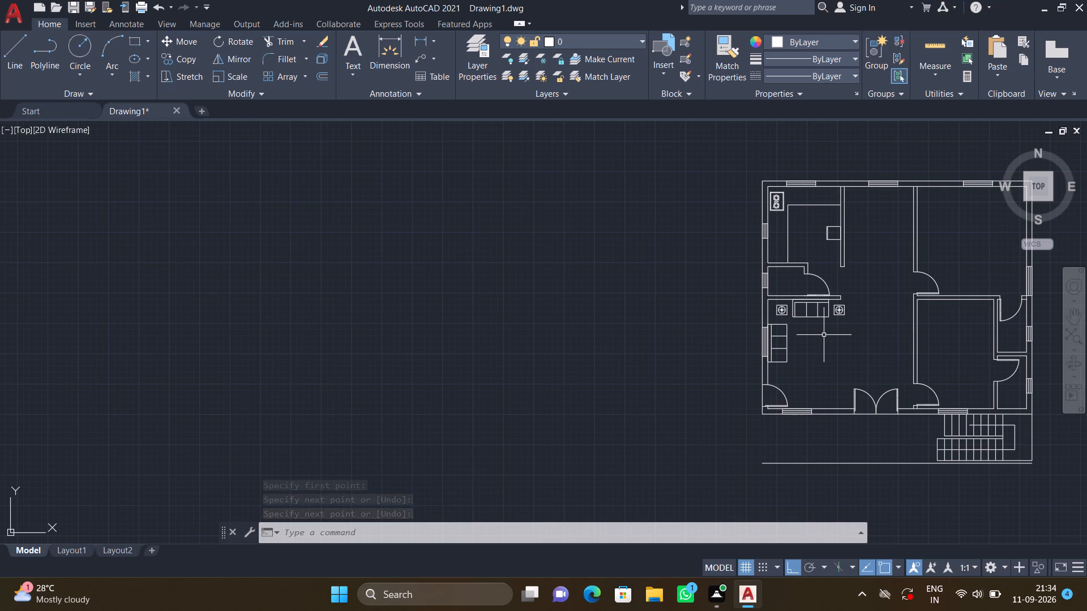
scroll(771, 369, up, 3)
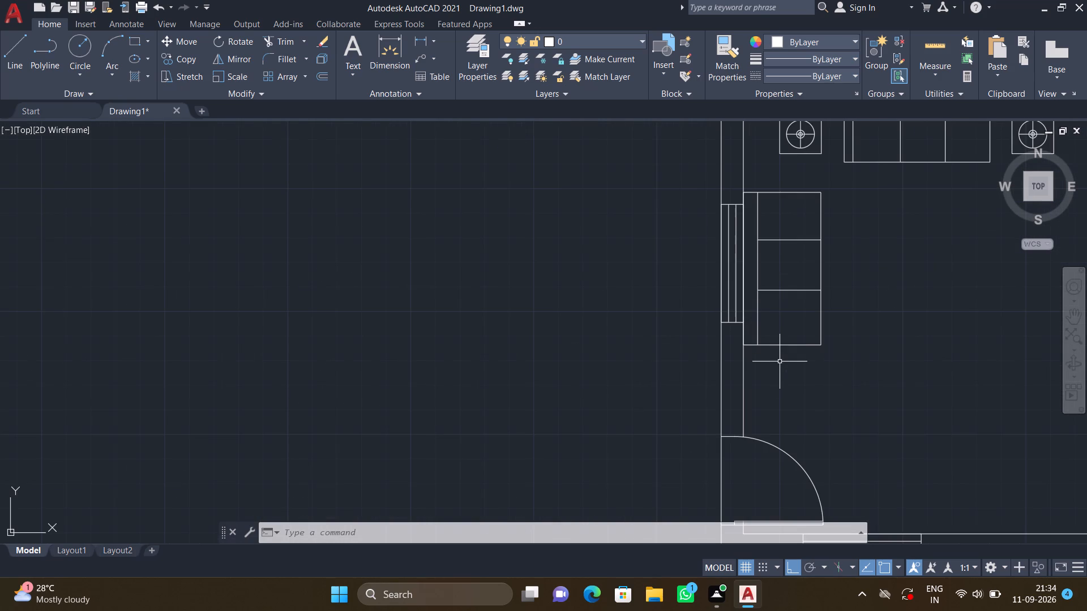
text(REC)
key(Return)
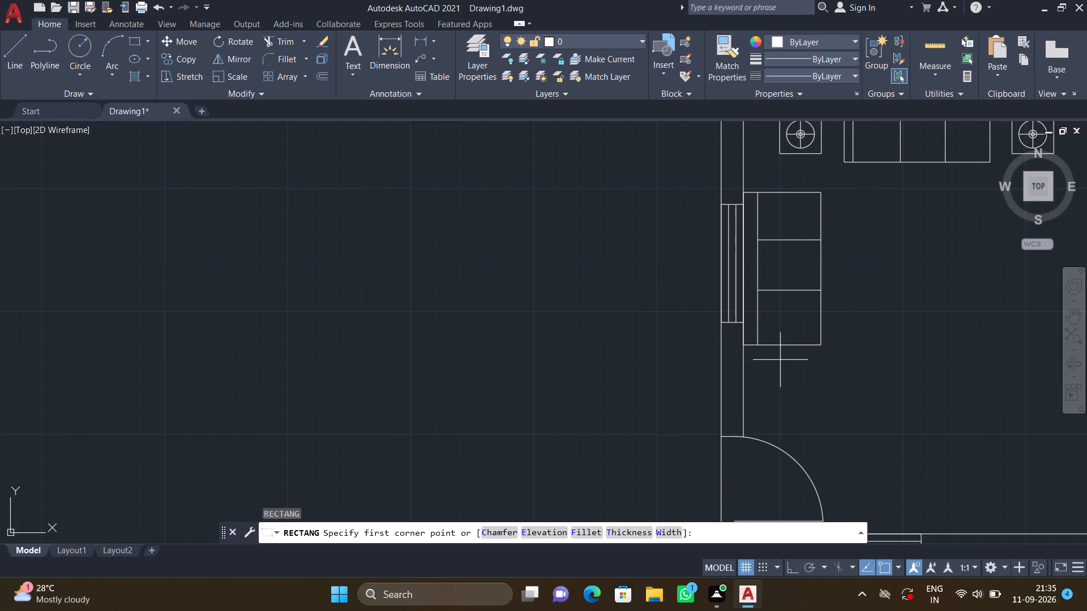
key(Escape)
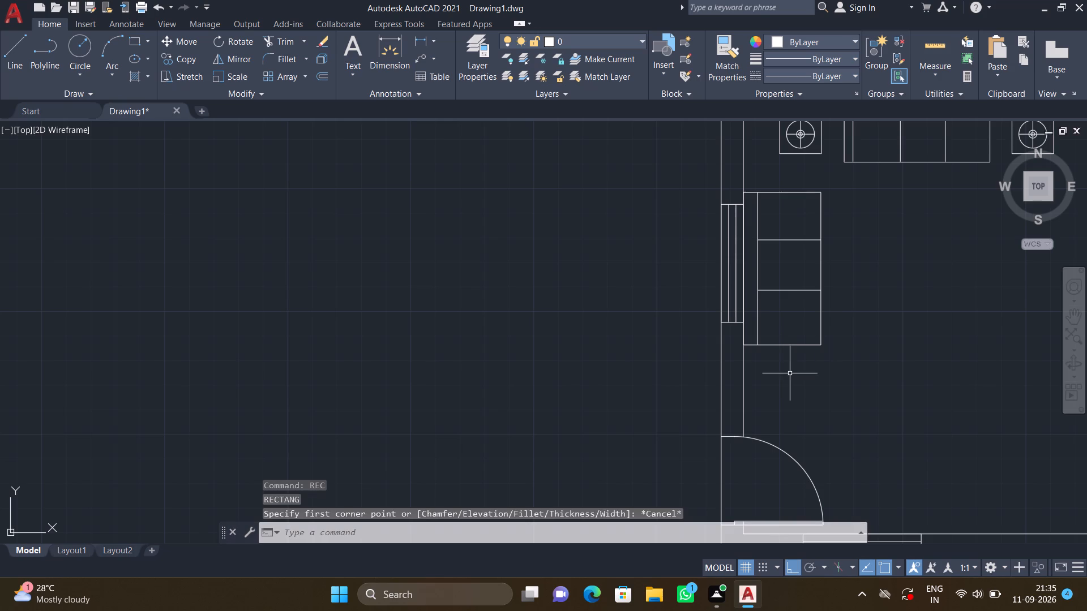
Draw a narrow armrest above the second sofa, running from the wall face to the front edge and down to the sofa's upper front corner.
key(l)
key(Return)
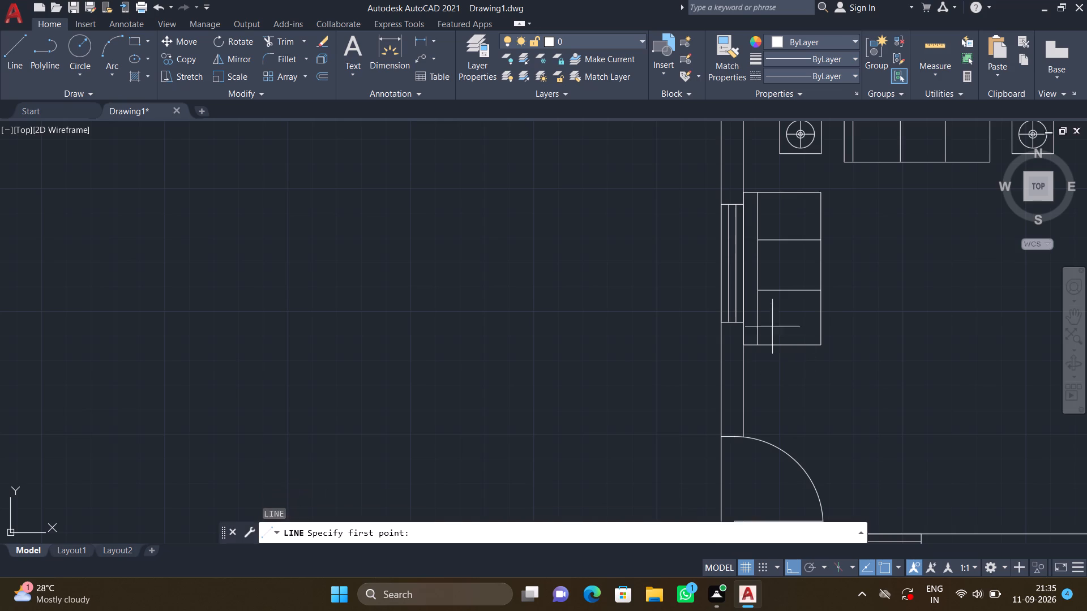
scroll(746, 176, up, 1)
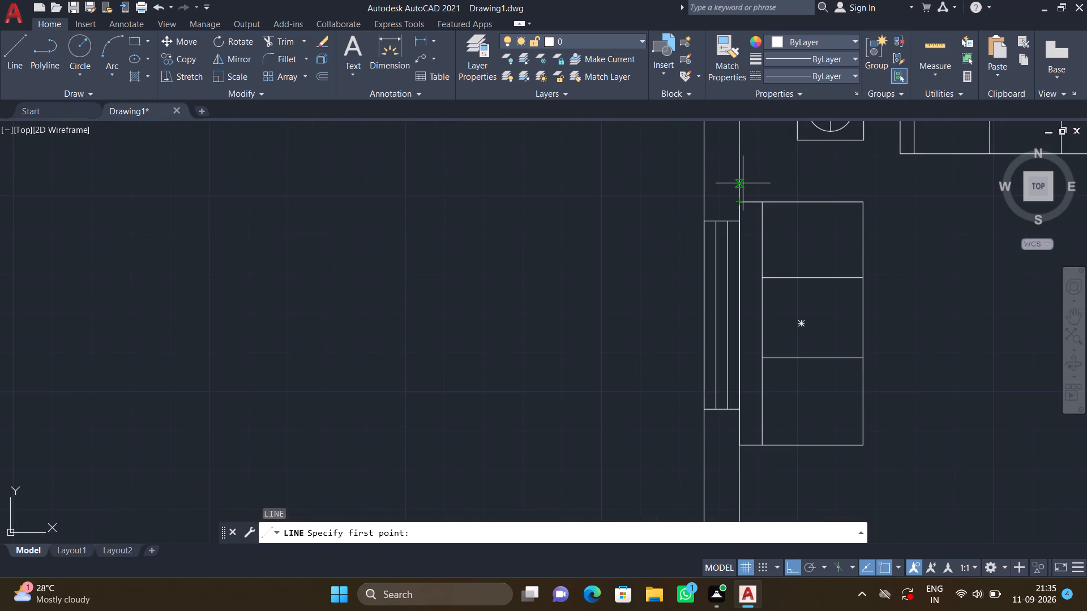
click(739, 186)
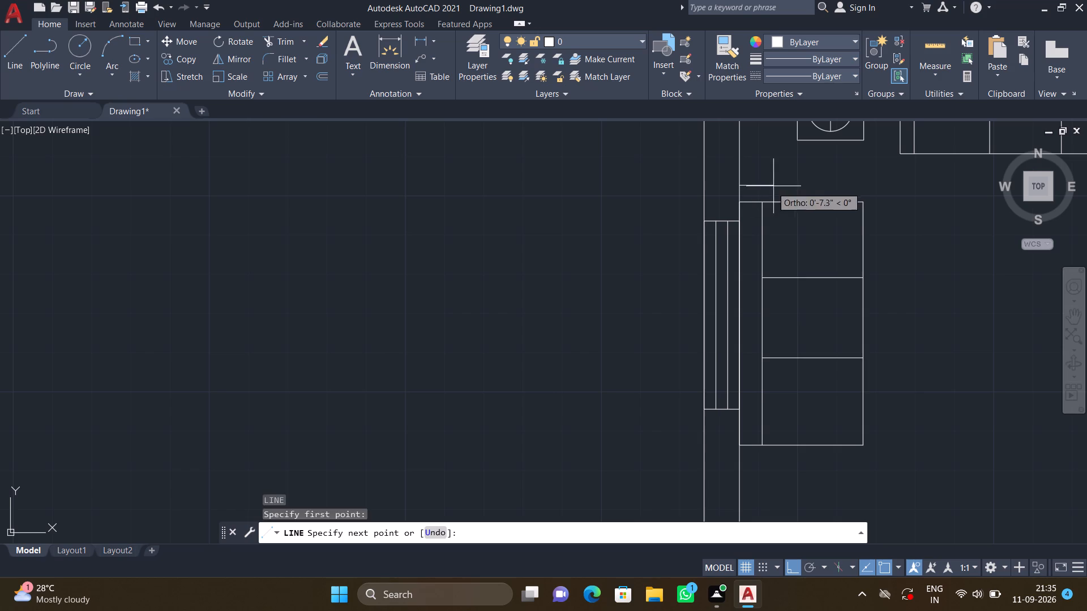
click(862, 185)
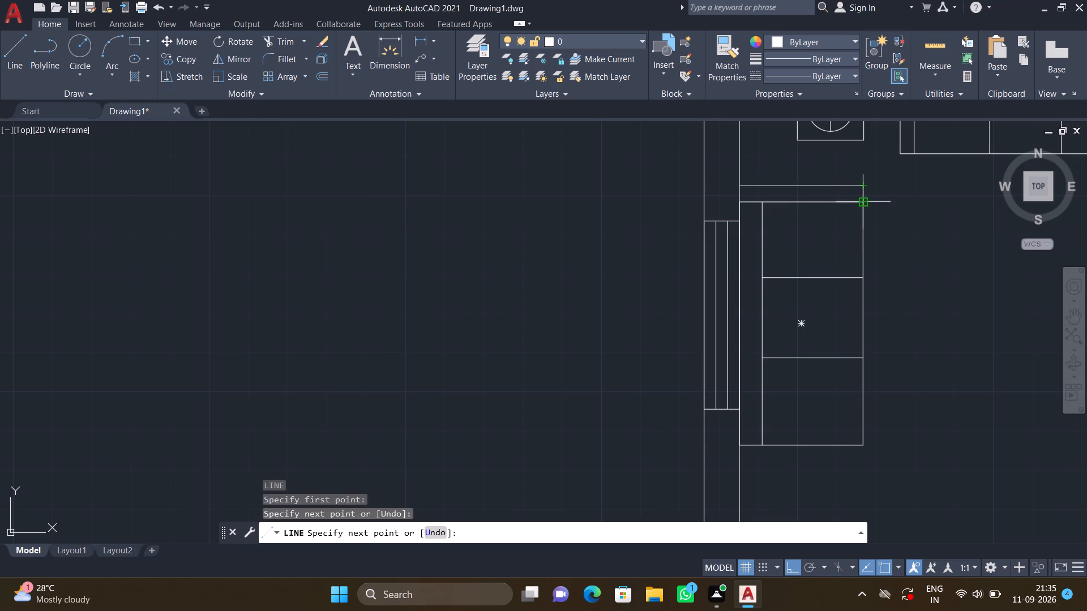
click(863, 201)
key(Return)
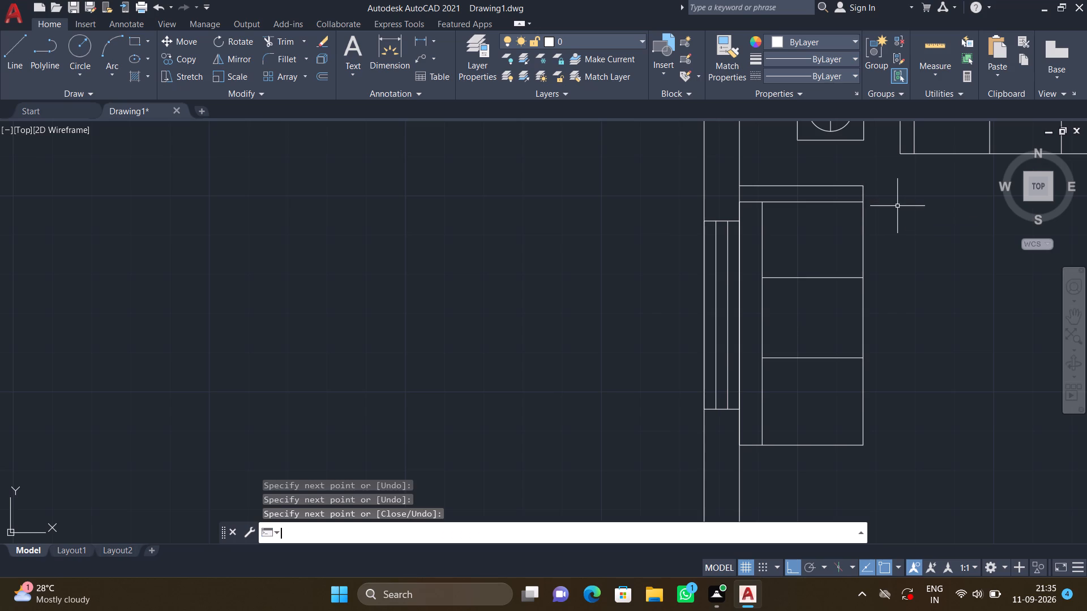
Draw a matching narrow armrest below the second sofa, from its lower front corner down and back to the wall face.
scroll(906, 220, down, 2)
scroll(887, 333, up, 1)
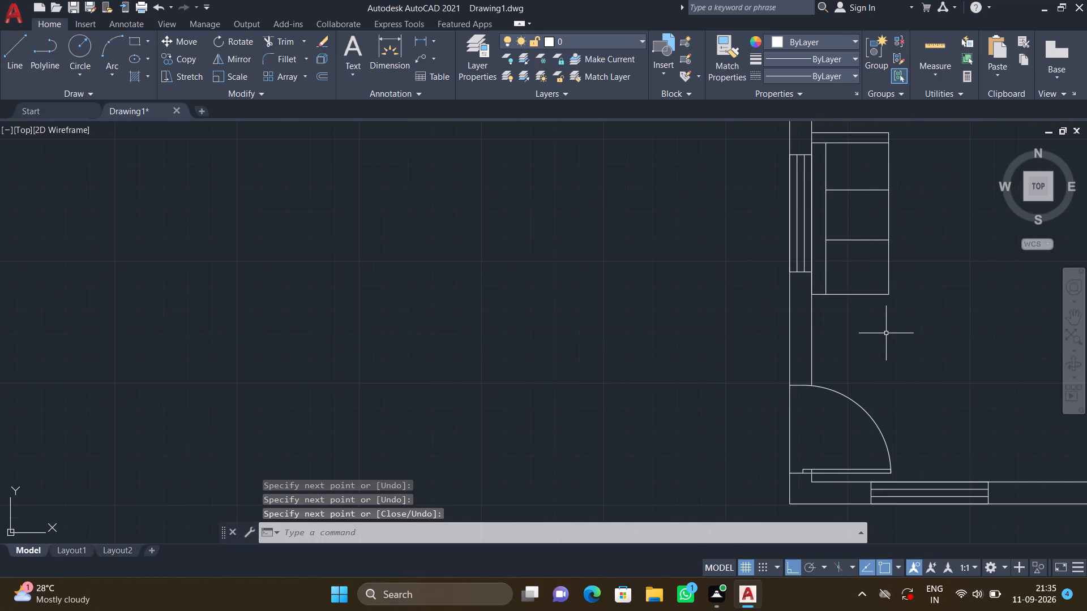
key(l)
key(Return)
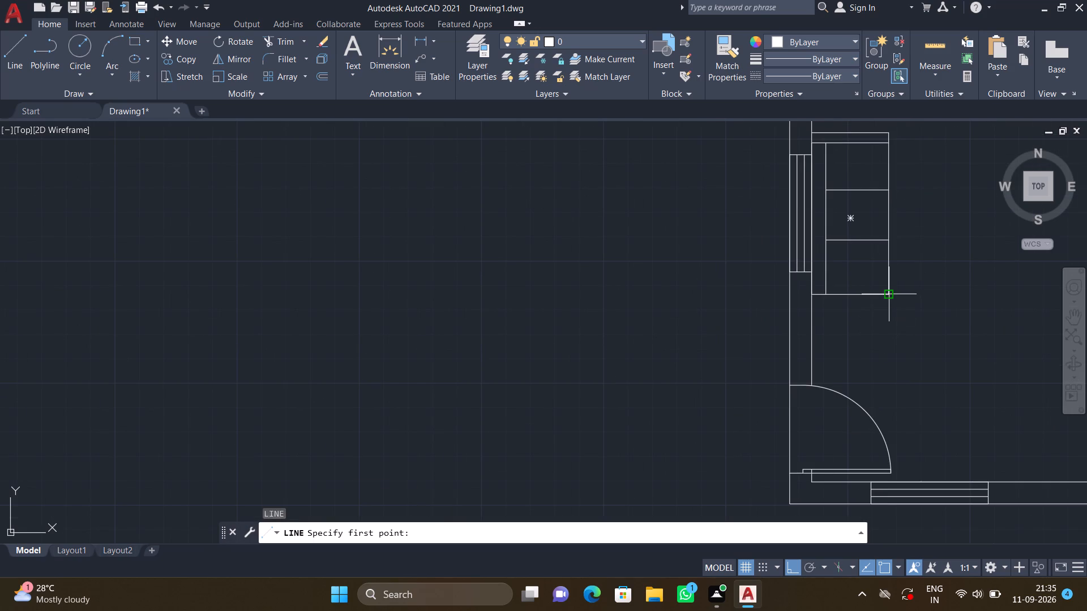
drag(889, 292, 888, 304)
scroll(888, 308, up, 1)
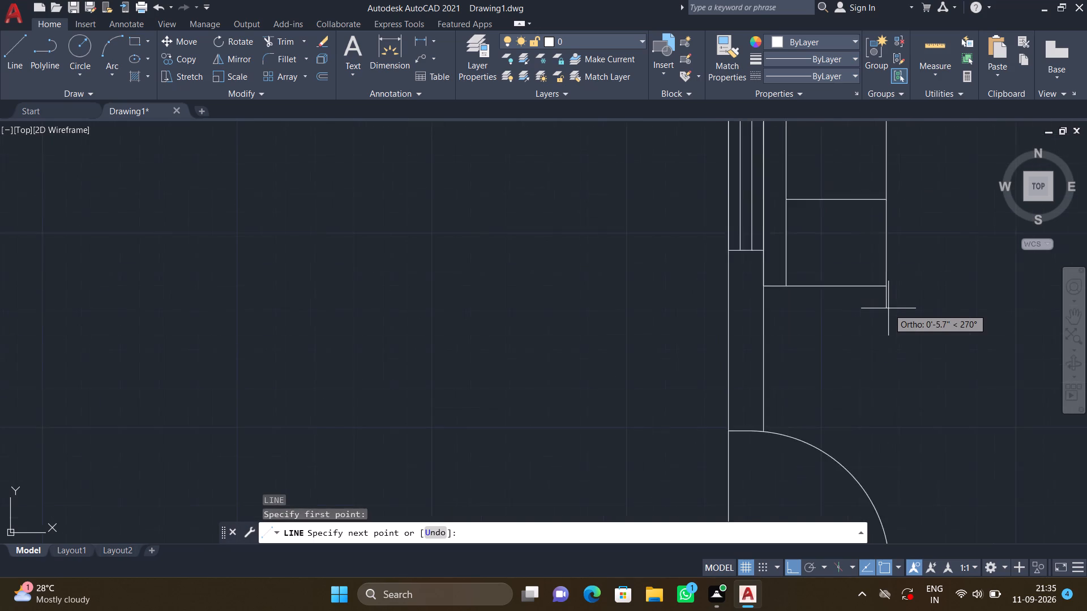
scroll(888, 308, up, 1)
click(878, 301)
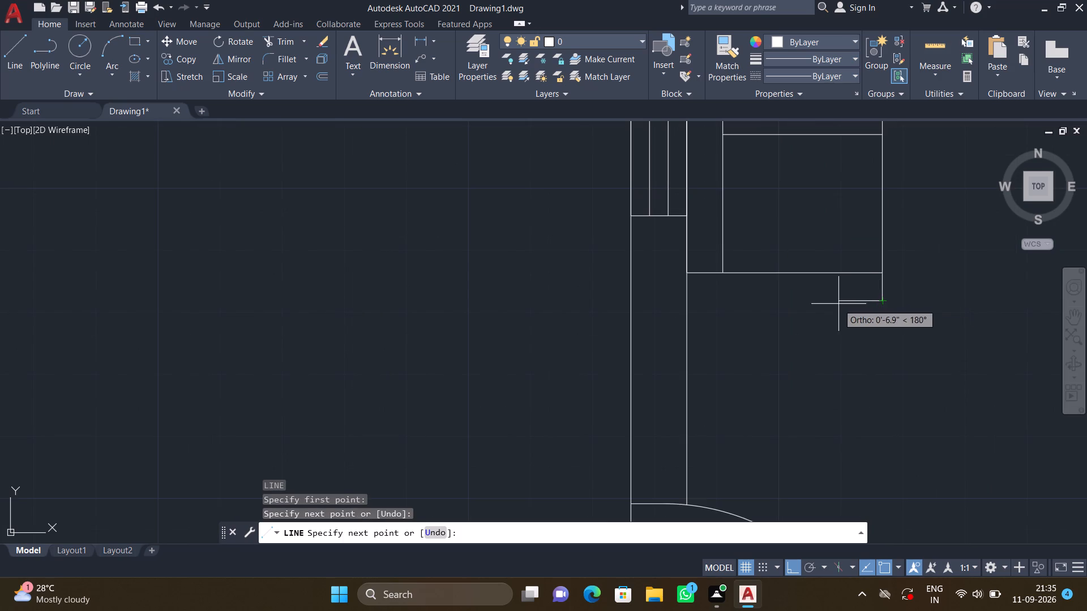
click(685, 300)
key(Return)
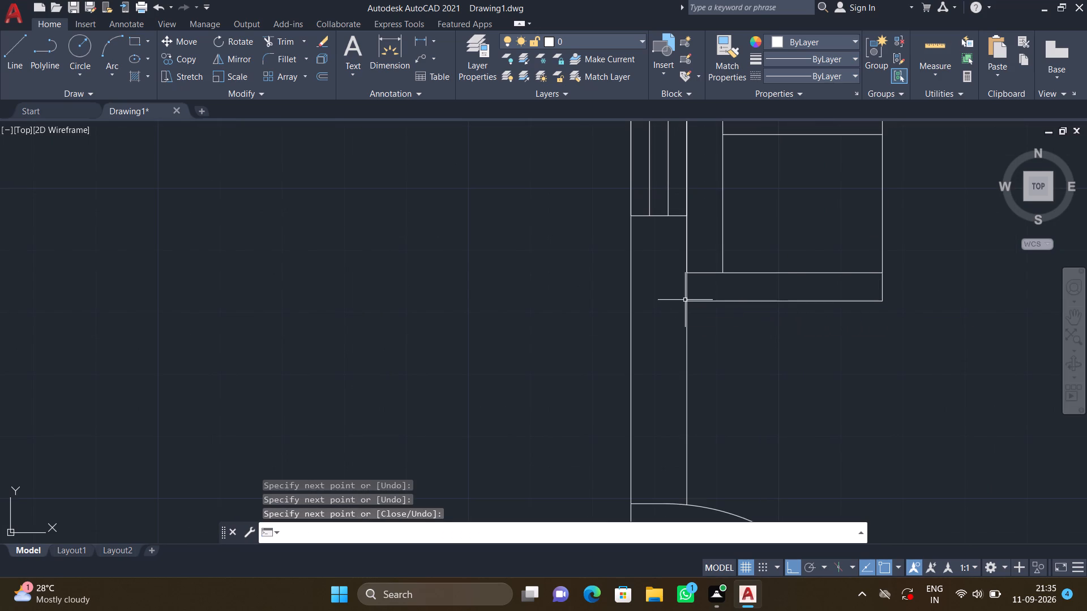
Draw a small, nearly square rectangle across the second sofa's lower armrest, with one side aligned to the sofa's front edge.
scroll(686, 294, down, 2)
scroll(743, 270, down, 1)
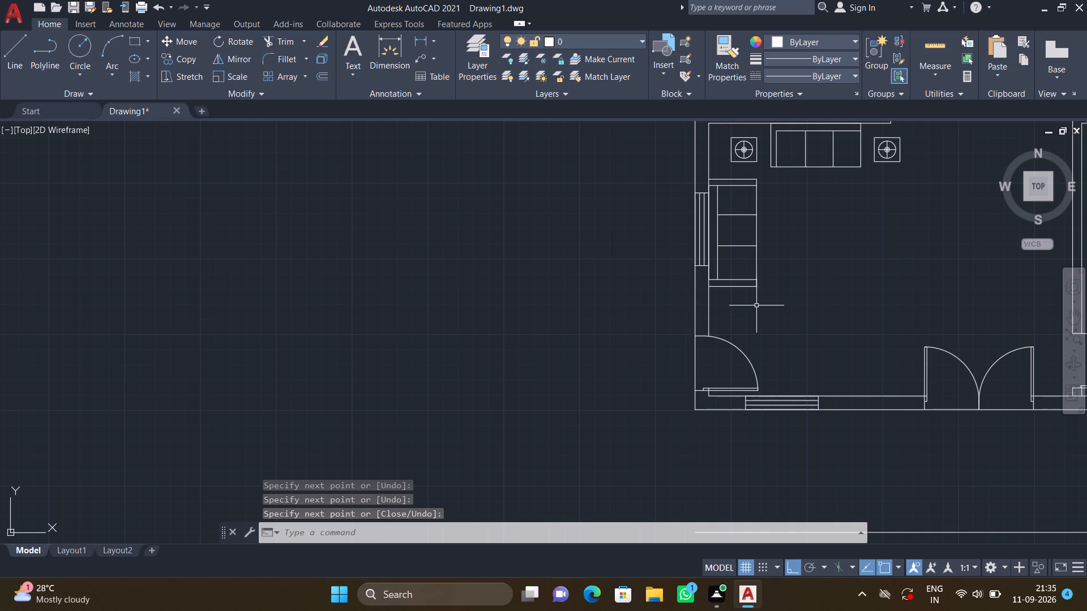
scroll(741, 288, up, 1)
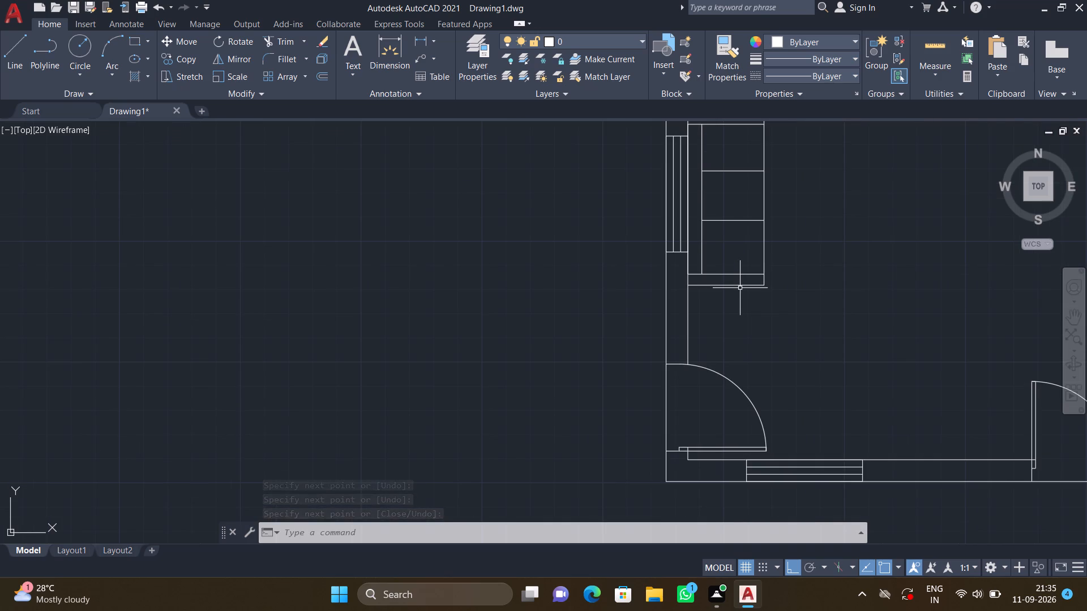
text(REC)
key(Return)
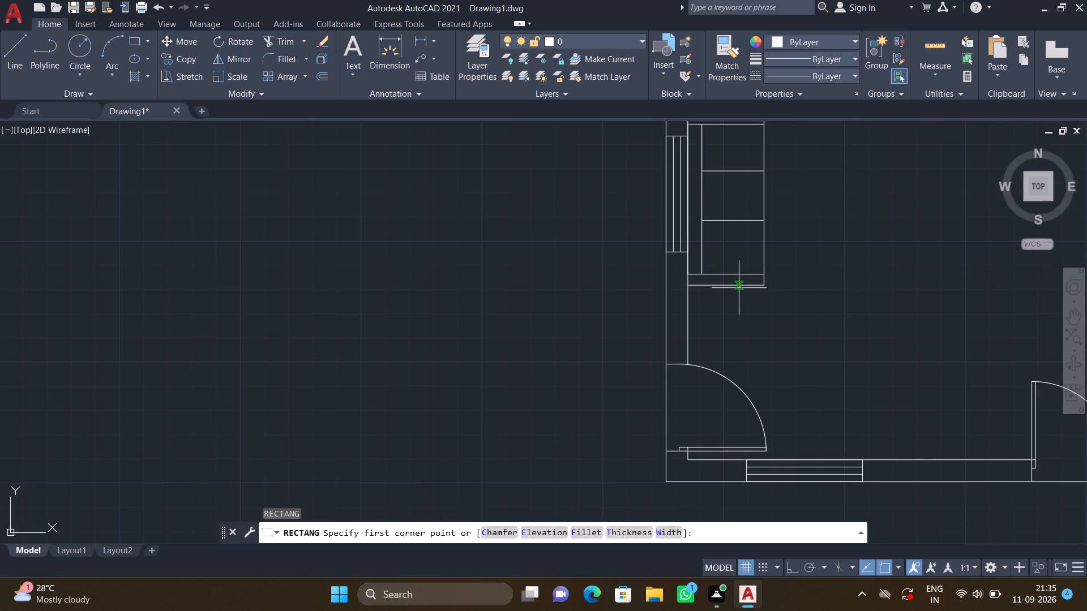
click(763, 260)
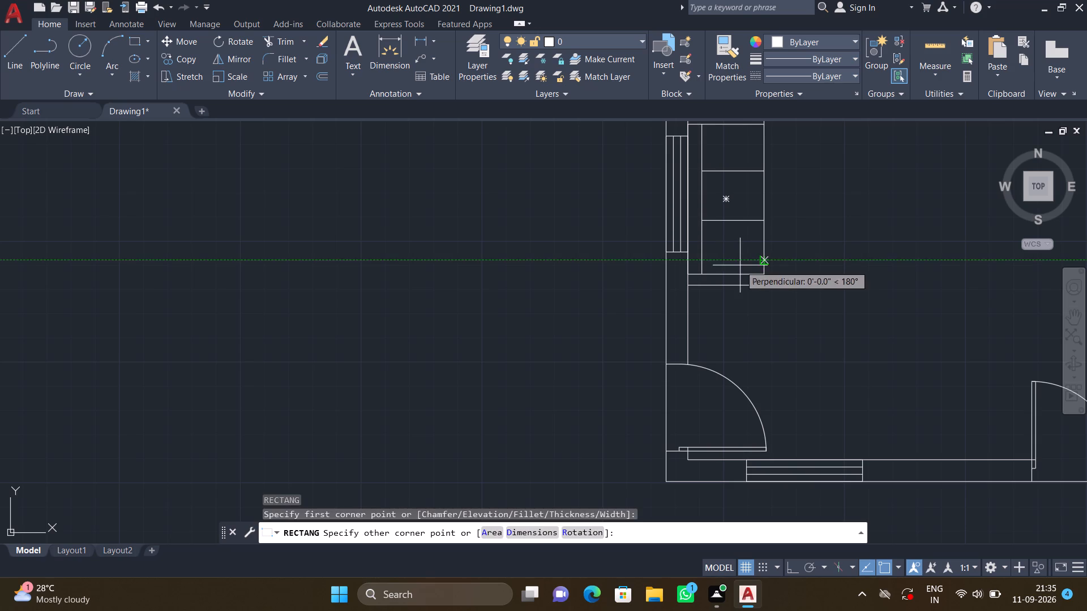
click(724, 299)
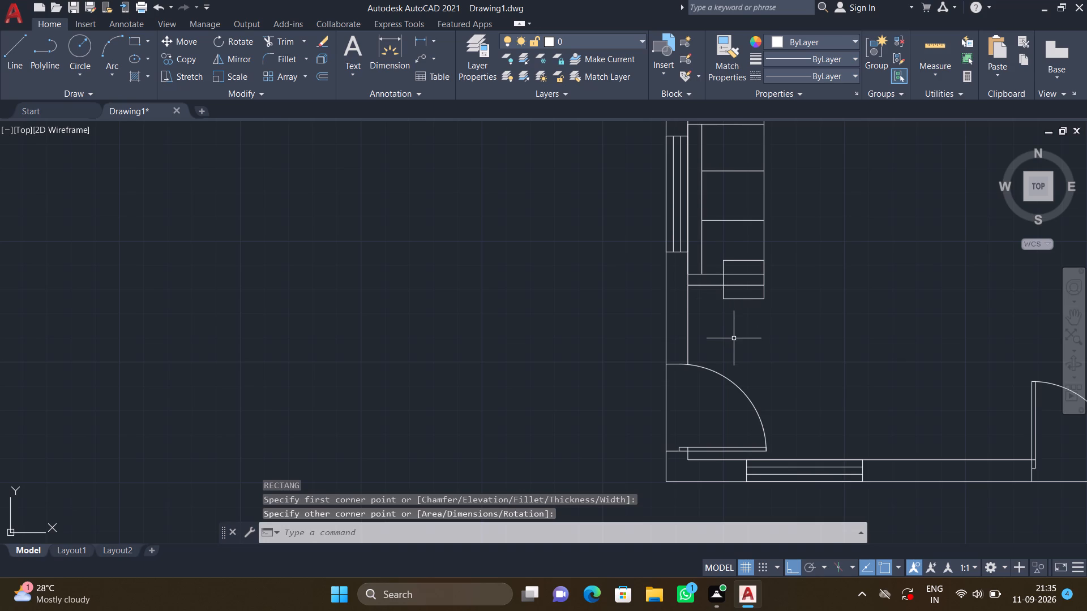
scroll(734, 332, down, 2)
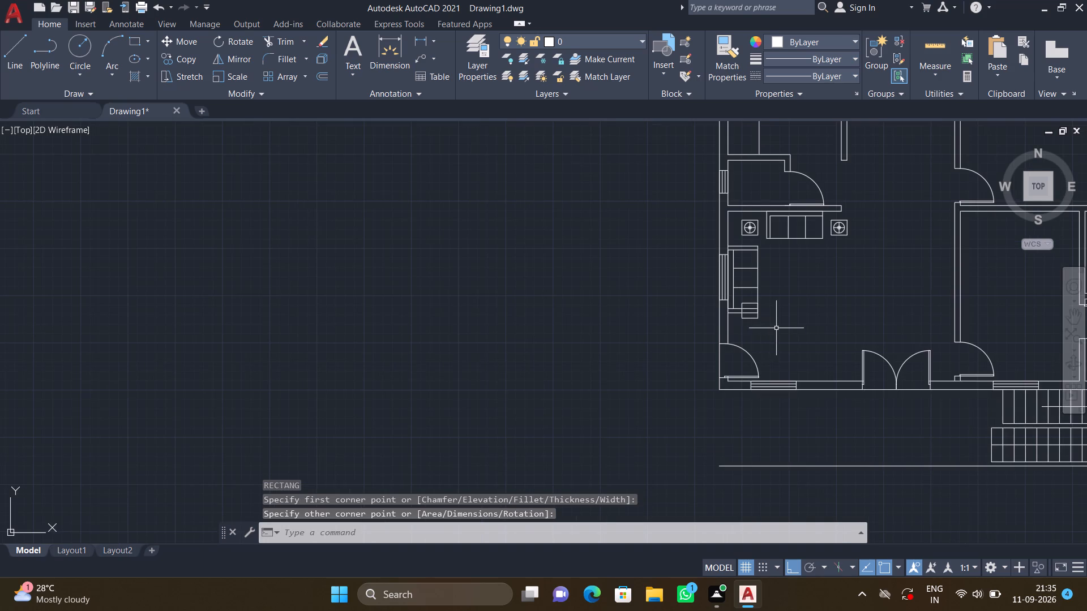
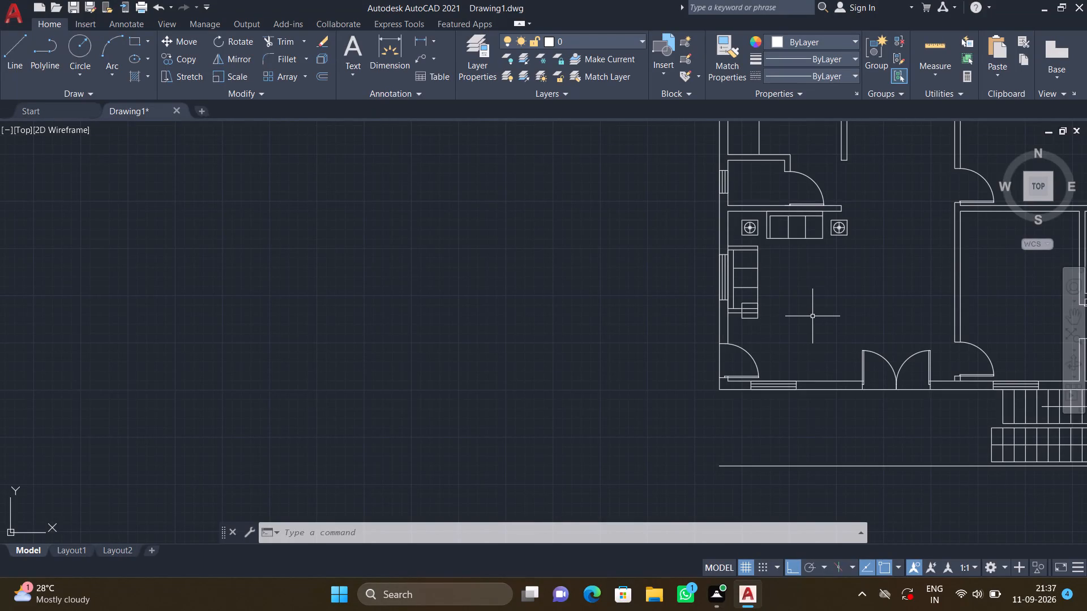
Draw a horizontal line from wall to wall across the room above the staircase, a short distance below its upper wall.
scroll(812, 316, down, 1)
middle_drag(837, 283, 709, 378)
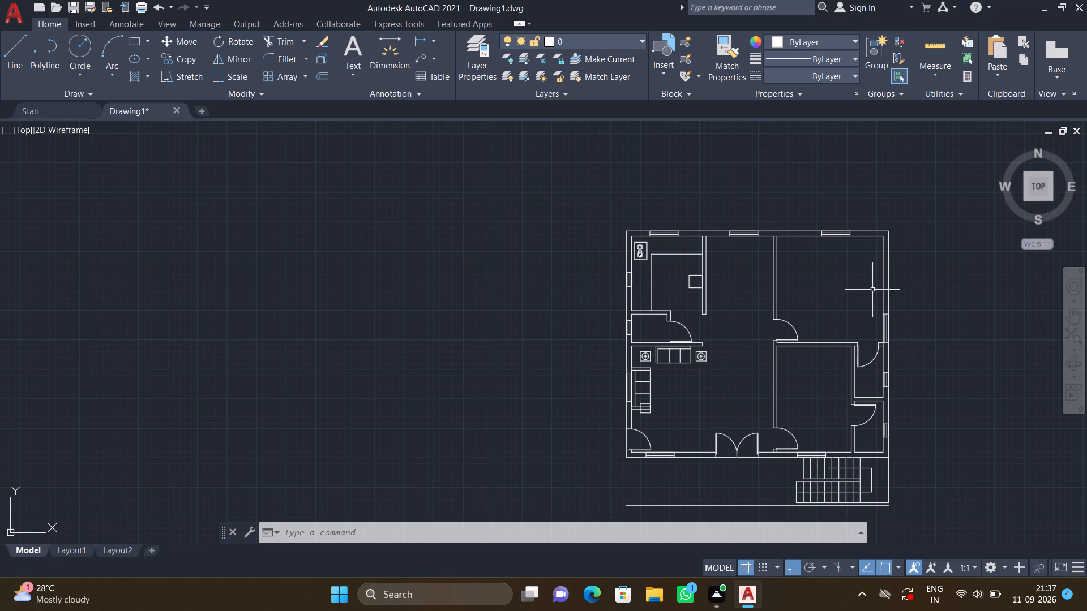
key(l)
key(Return)
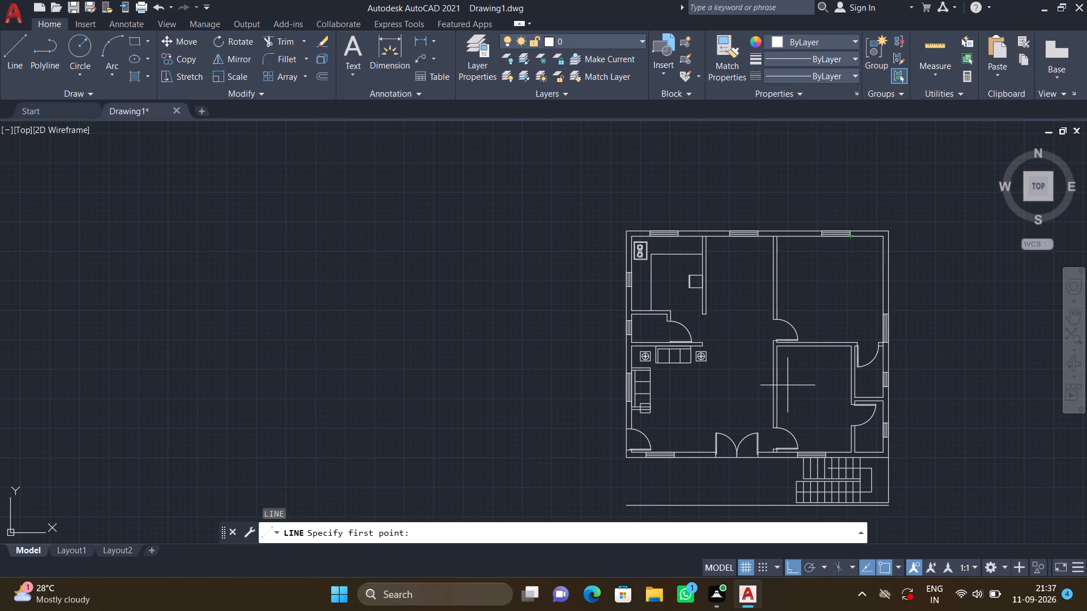
scroll(785, 377, up, 1)
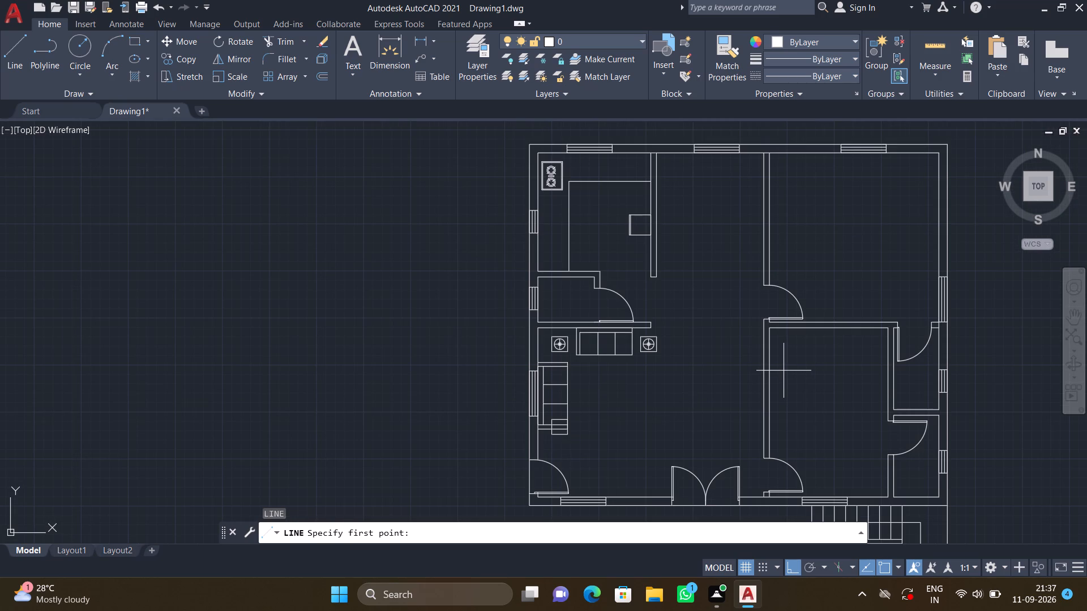
scroll(769, 354, up, 1)
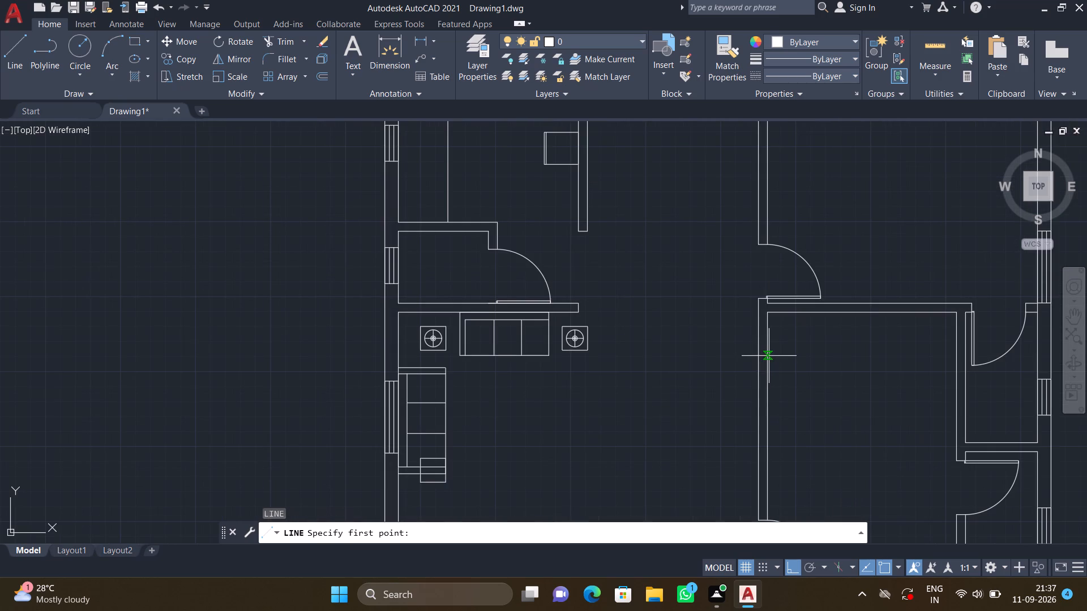
click(769, 356)
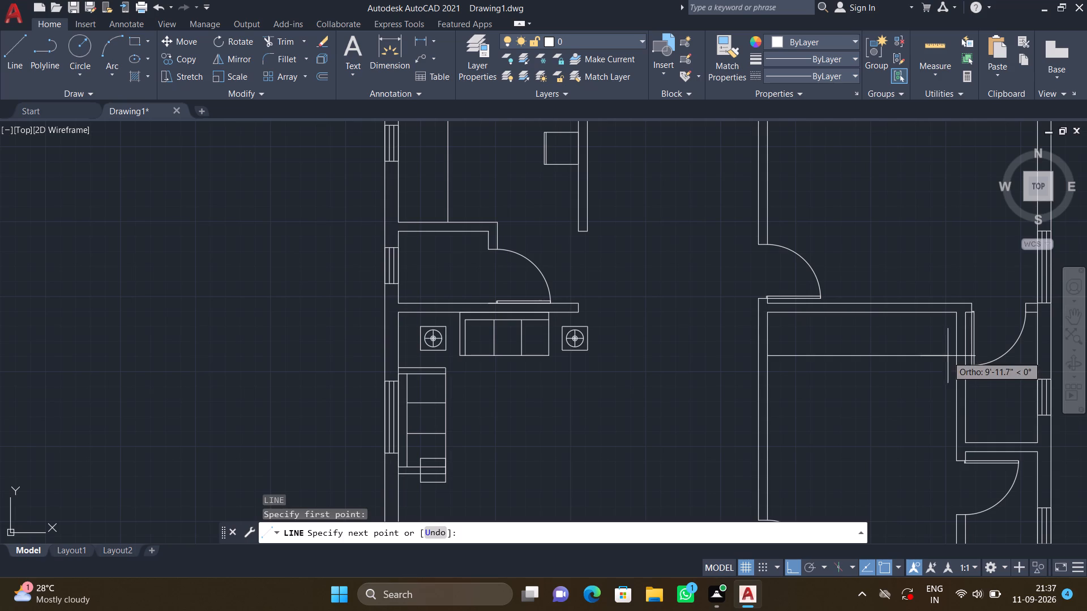
click(955, 355)
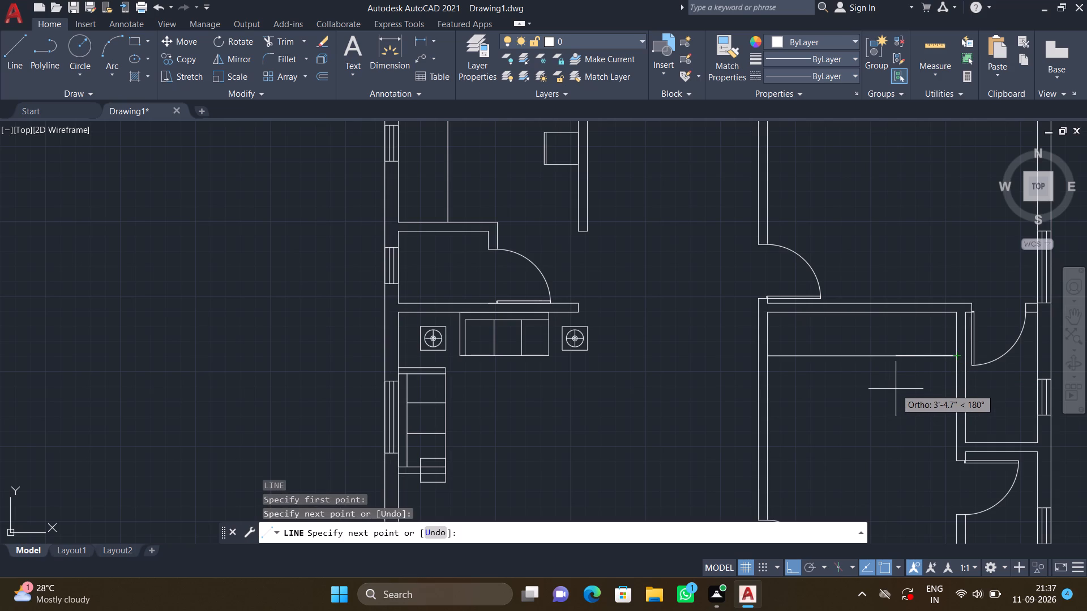
key(Return)
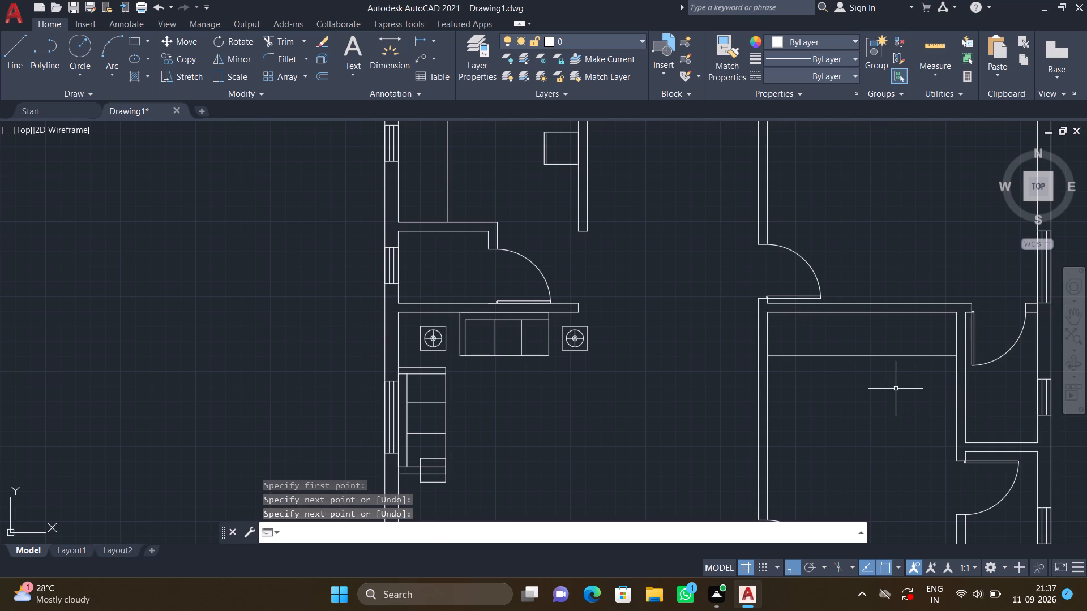
Draw a 4' line straight down from the outer wall face at the left jamb of the double entrance door.
scroll(896, 389, down, 1)
middle_drag(954, 248, 952, 248)
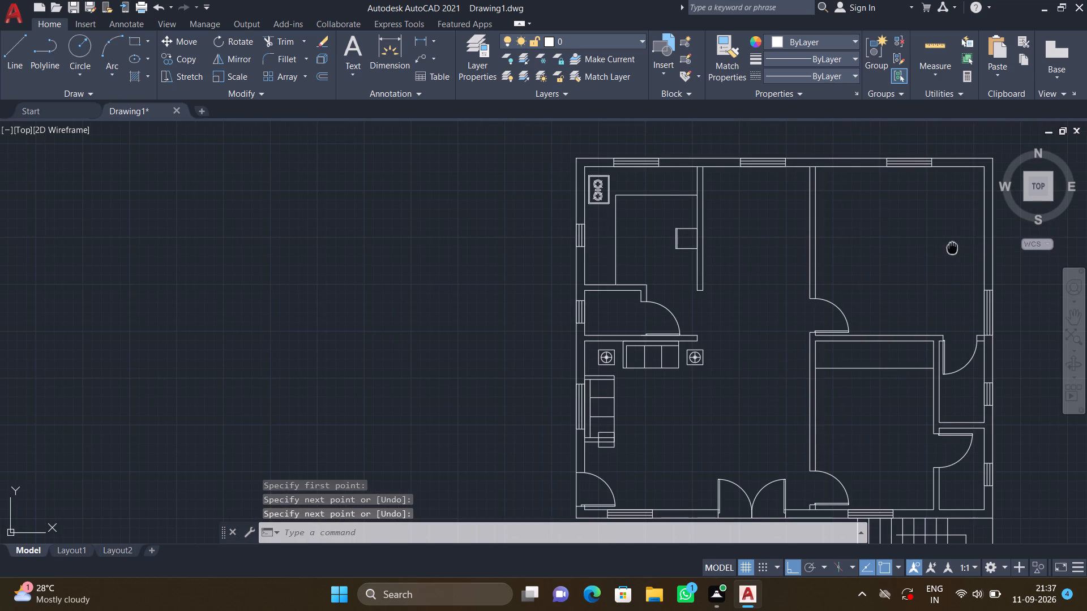
middle_drag(952, 248, 806, 291)
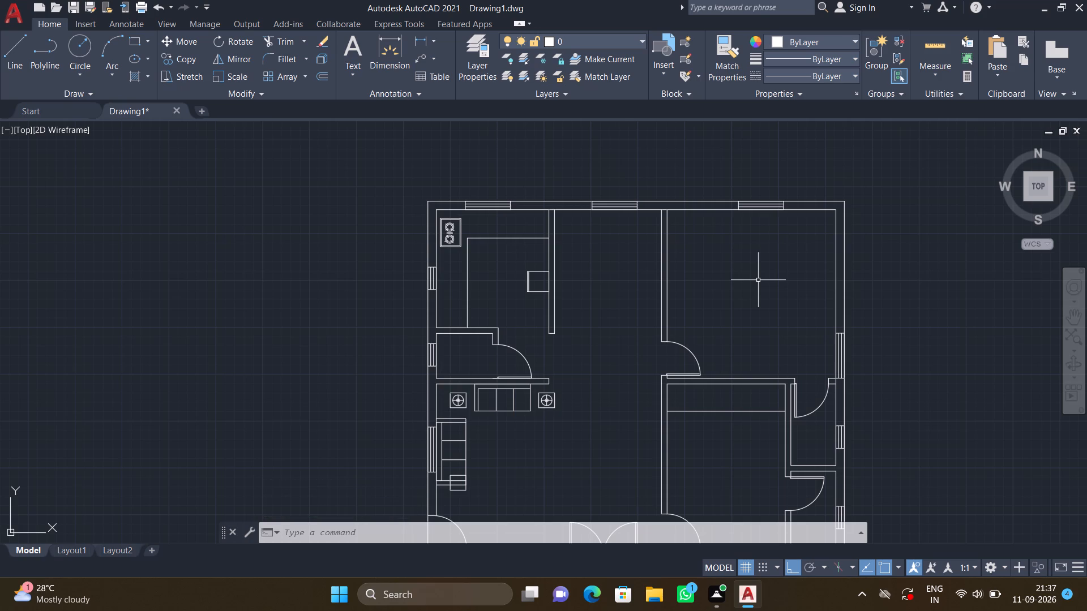
scroll(758, 280, down, 1)
scroll(640, 479, down, 1)
middle_drag(633, 475, 618, 418)
scroll(620, 414, up, 2)
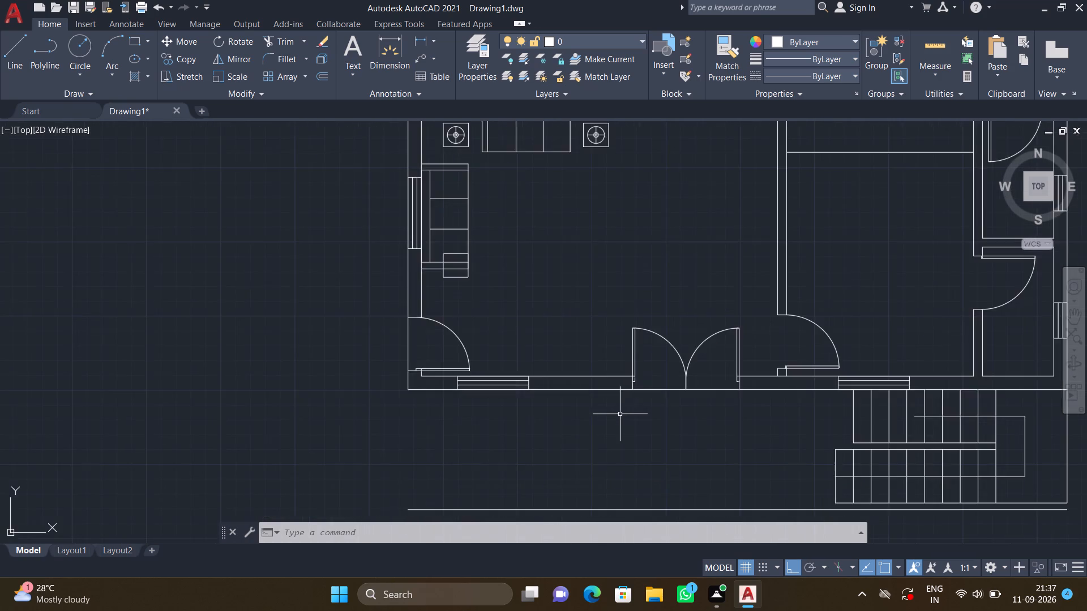
scroll(620, 414, up, 2)
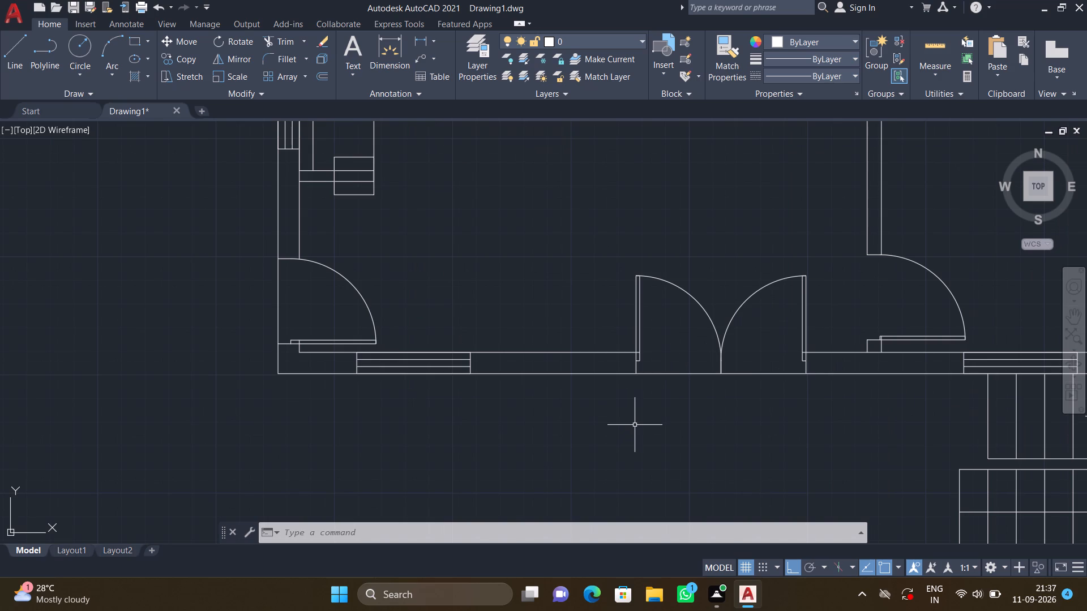
key(l)
key(Return)
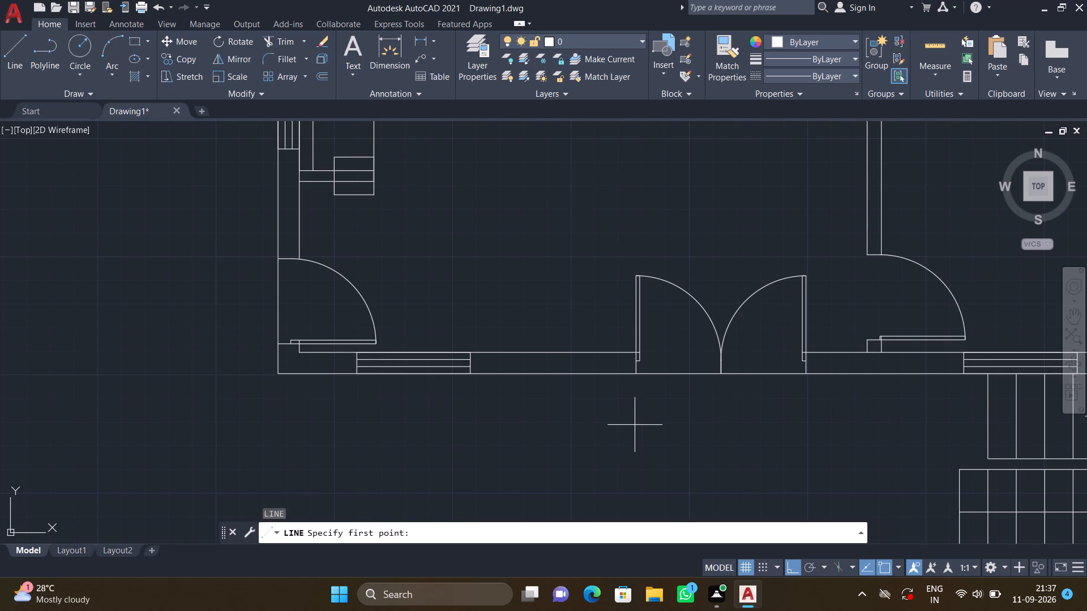
scroll(624, 404, up, 1)
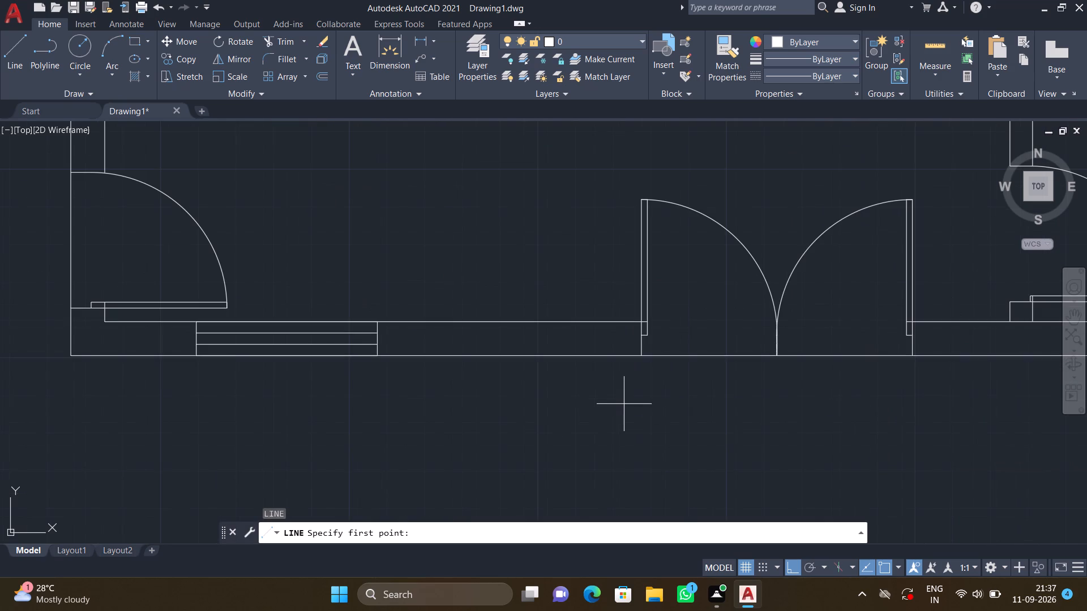
click(638, 356)
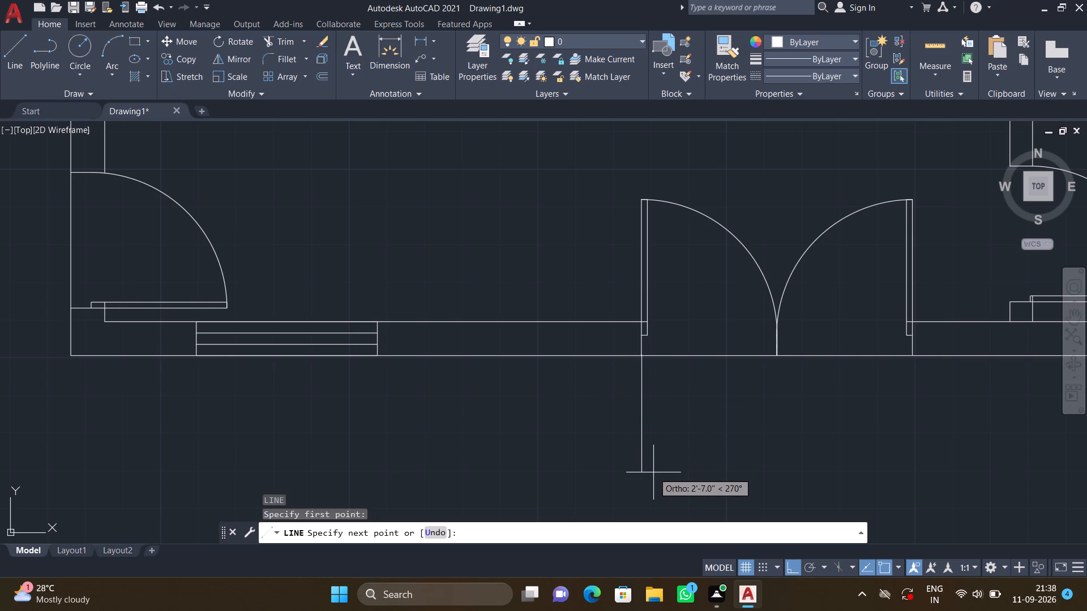
text(4')
key(Return)
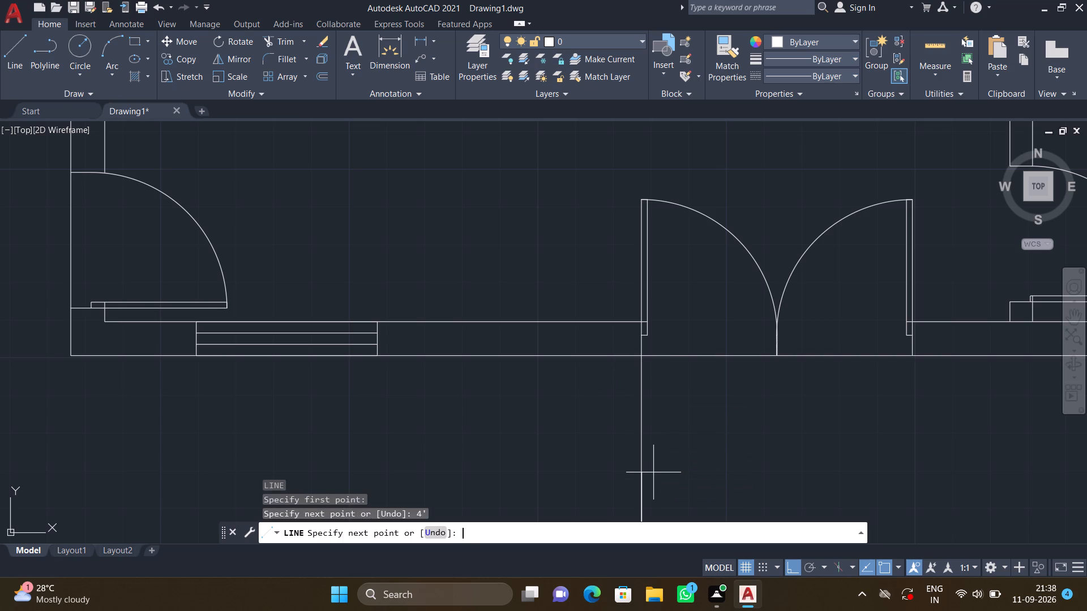
Complete the entrance landing with a front edge across to the door's right jamb and a 4' side back up to the wall.
scroll(651, 550, down, 1)
scroll(667, 490, down, 2)
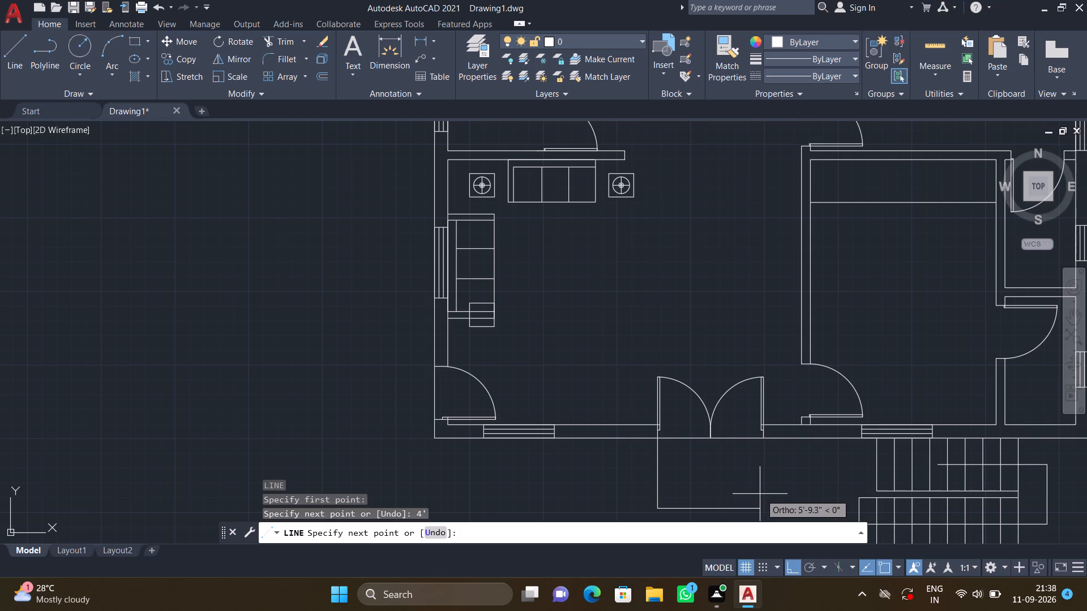
scroll(773, 468, up, 1)
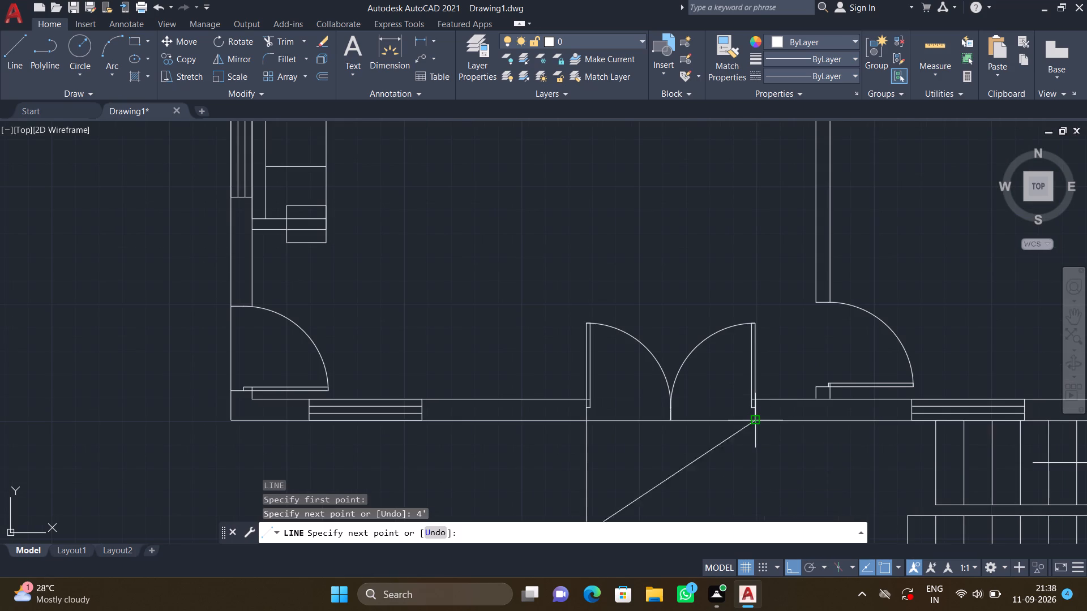
scroll(761, 488, down, 1)
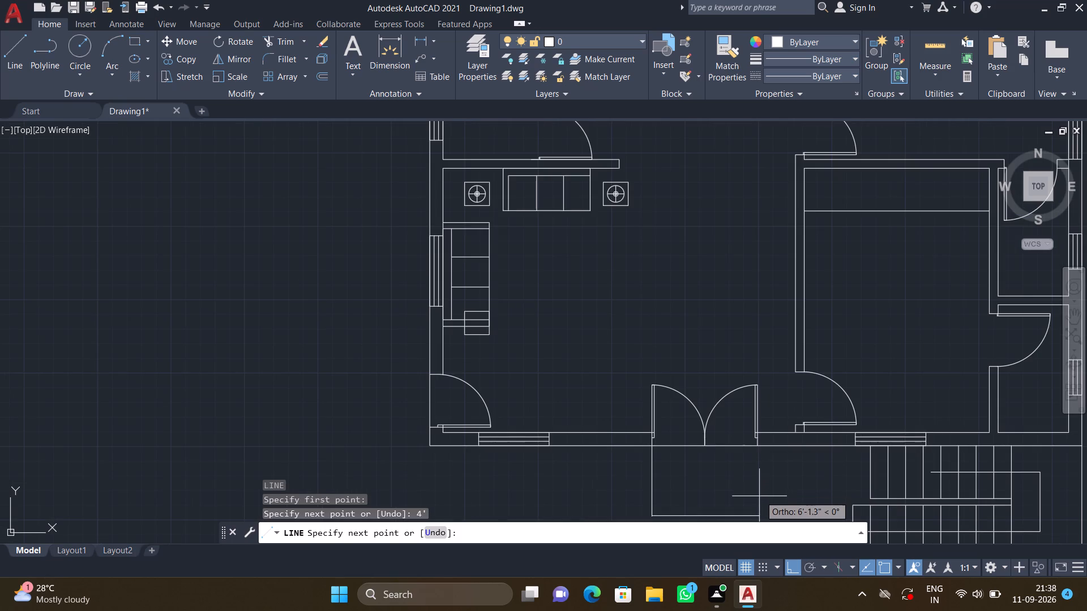
middle_drag(755, 474, 737, 395)
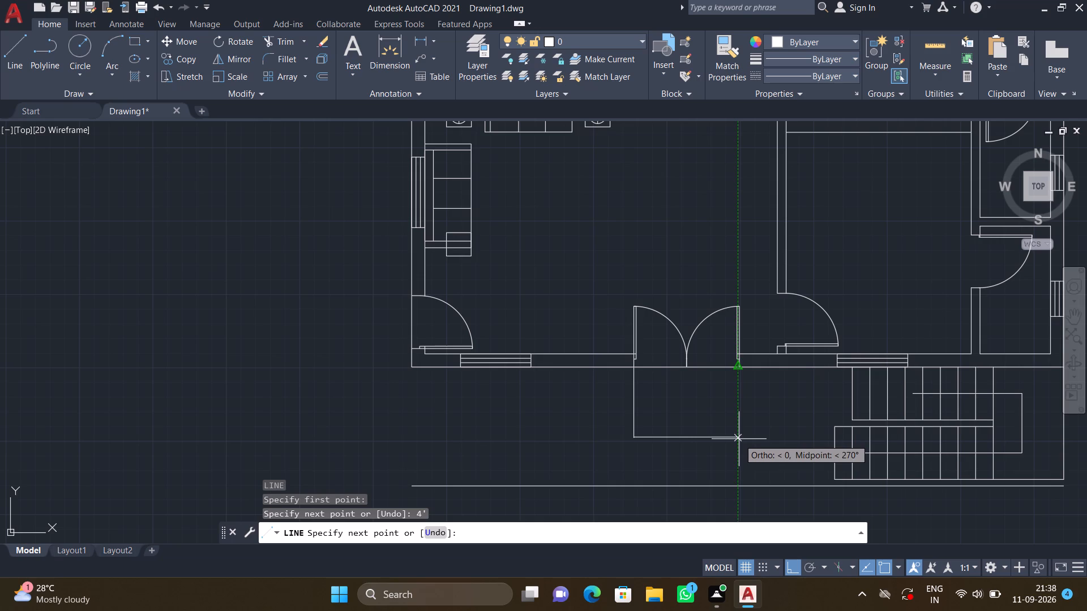
click(737, 437)
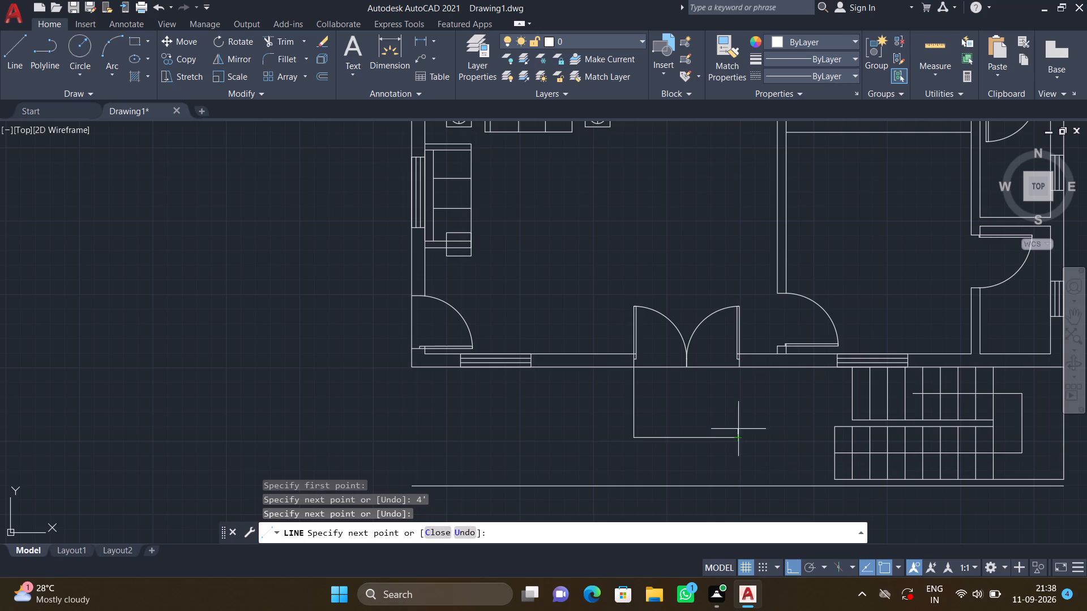
scroll(734, 393, up, 2)
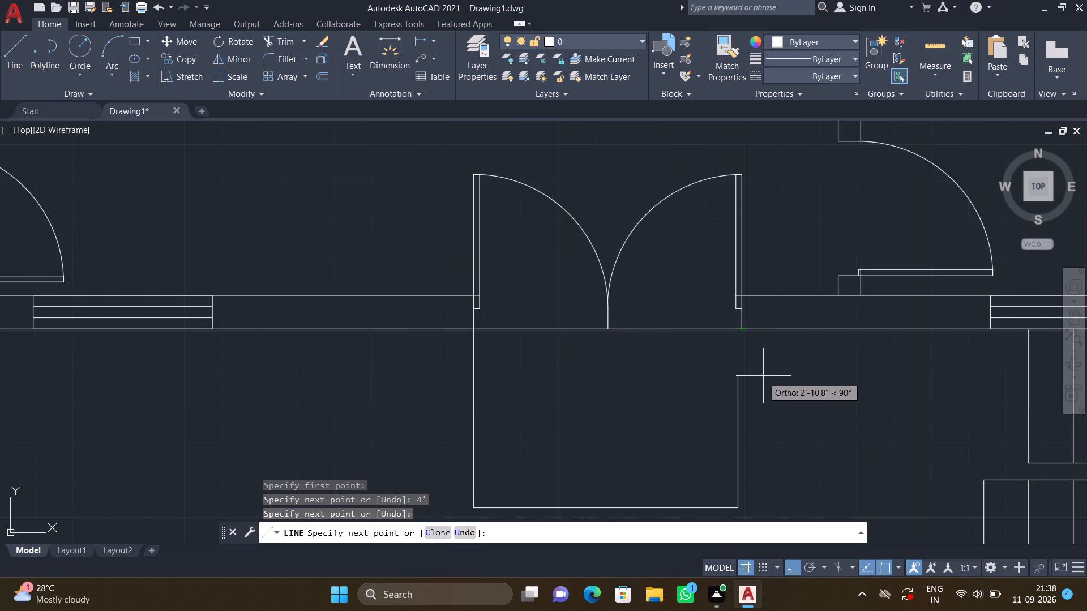
text(4')
key(Return)
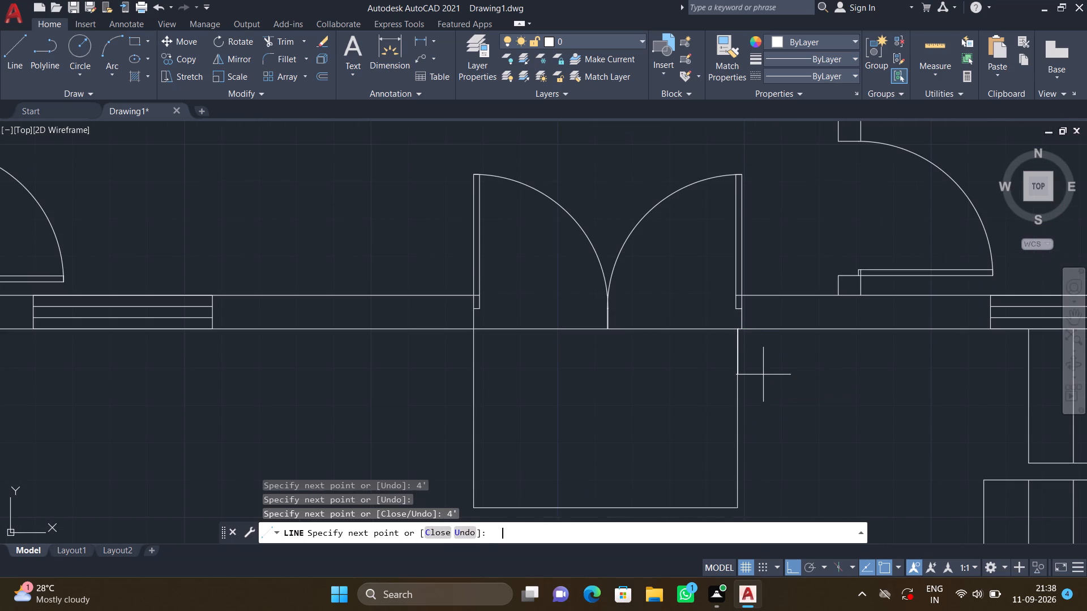
key(Return)
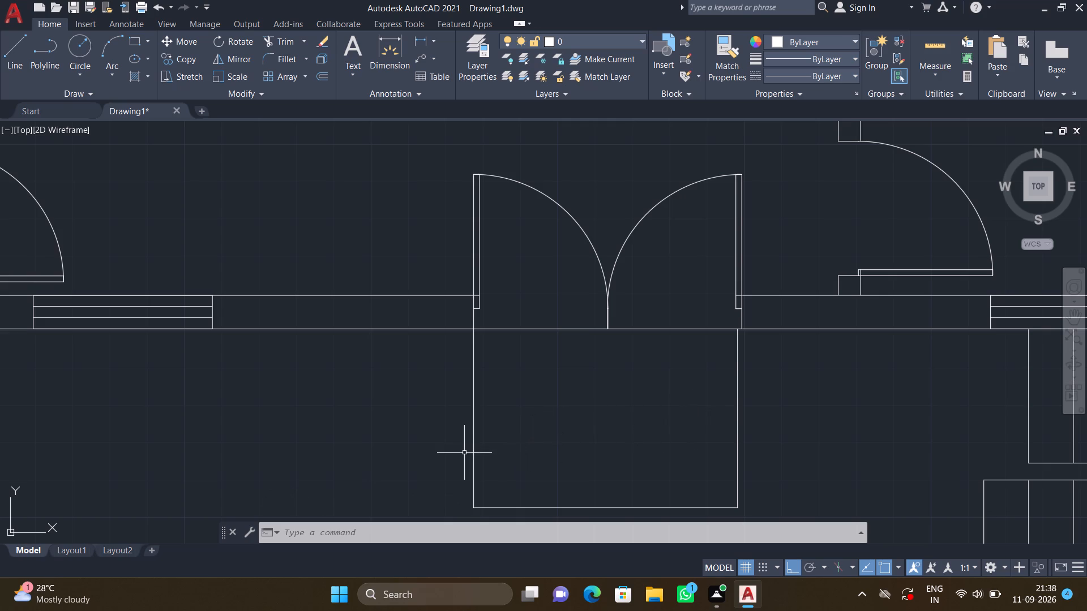
Offset the entrance landing's left side outward three times at 6" spacing to form step lines.
middle_drag(455, 447, 548, 398)
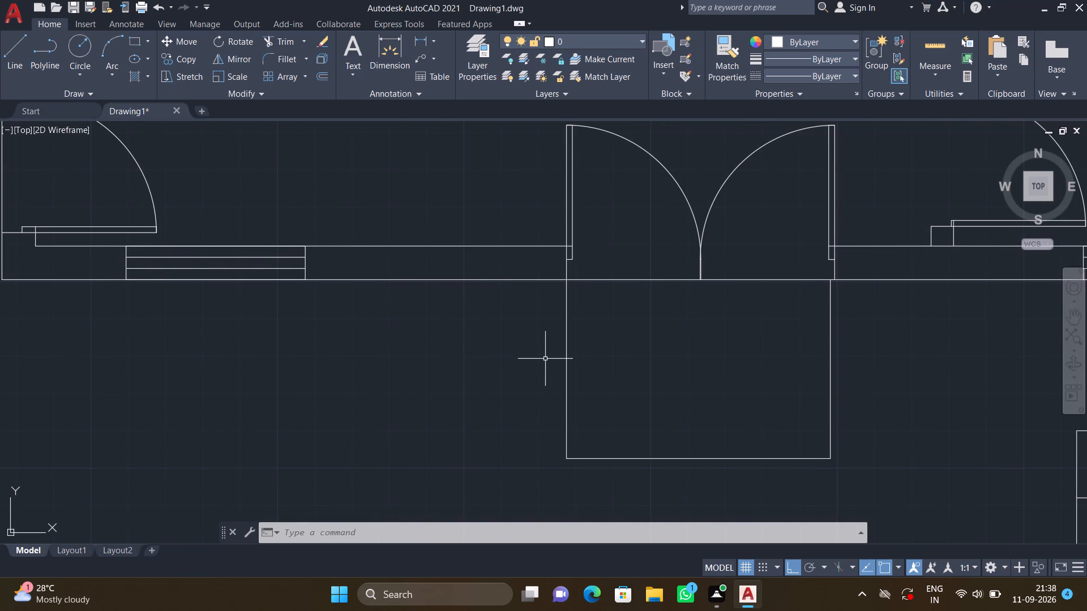
key(o)
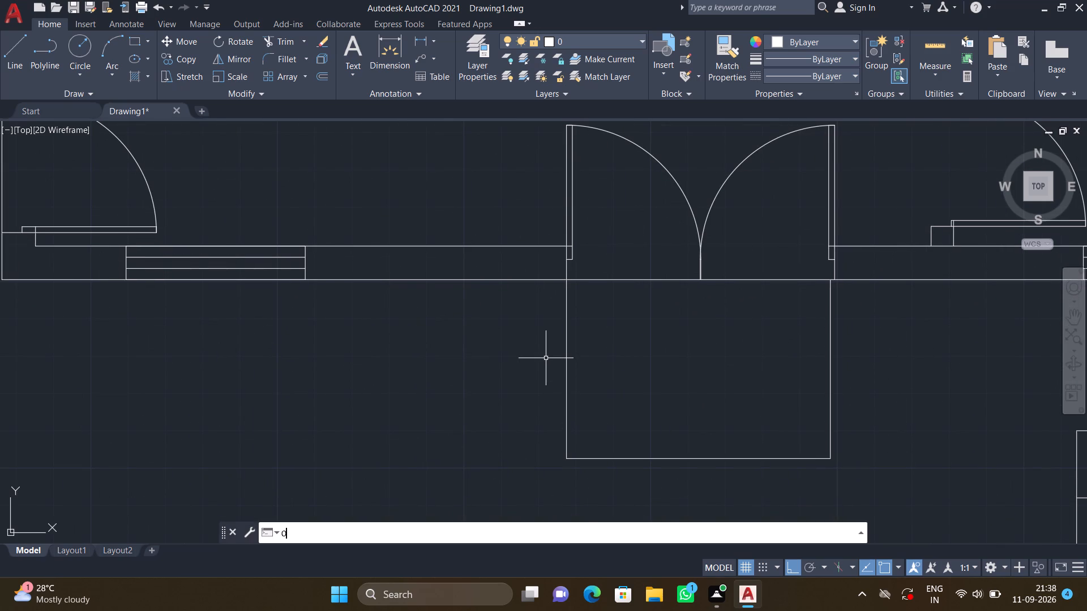
key(Return)
key(6)
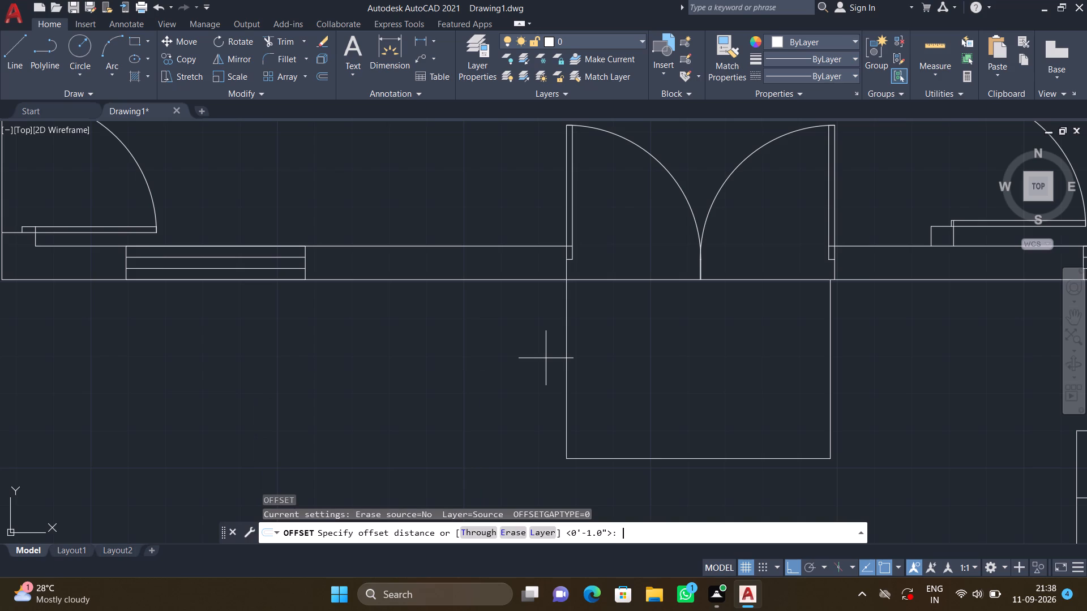
key(shift+quotedbl)
key(Return)
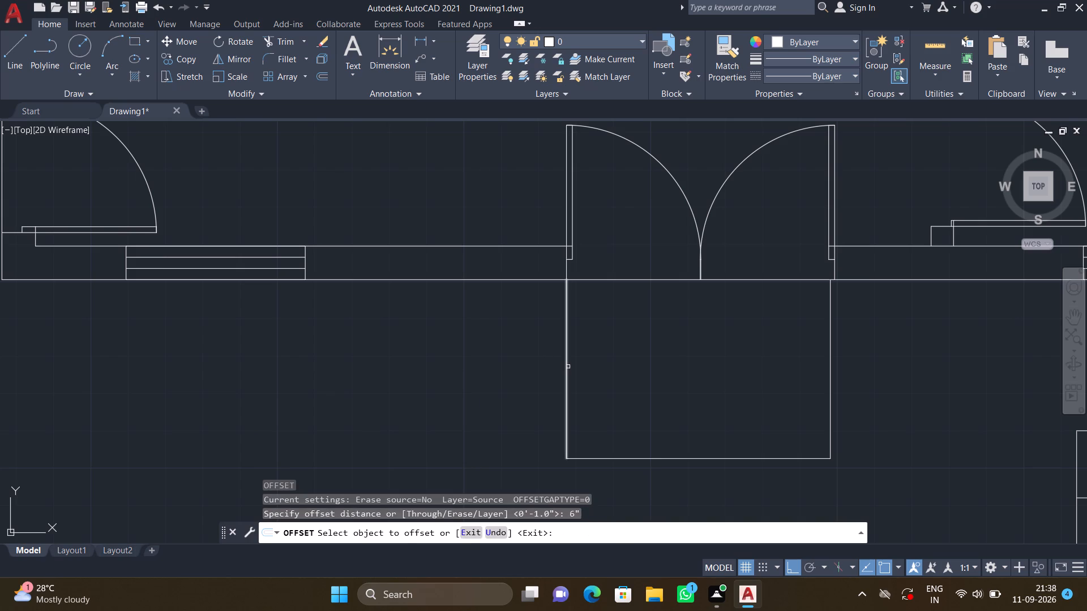
click(565, 368)
click(535, 369)
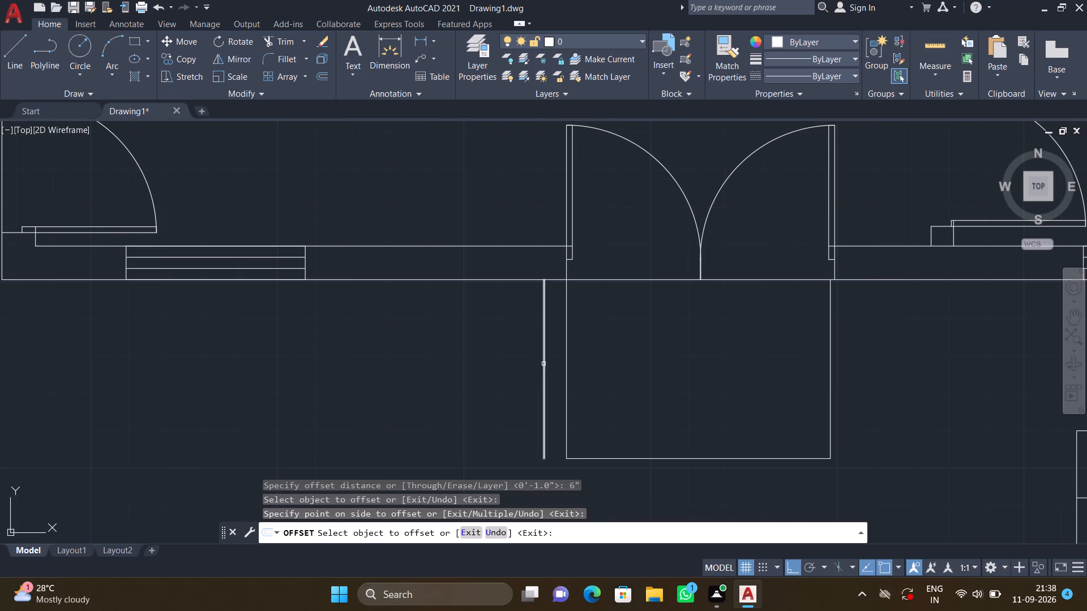
click(544, 364)
click(519, 363)
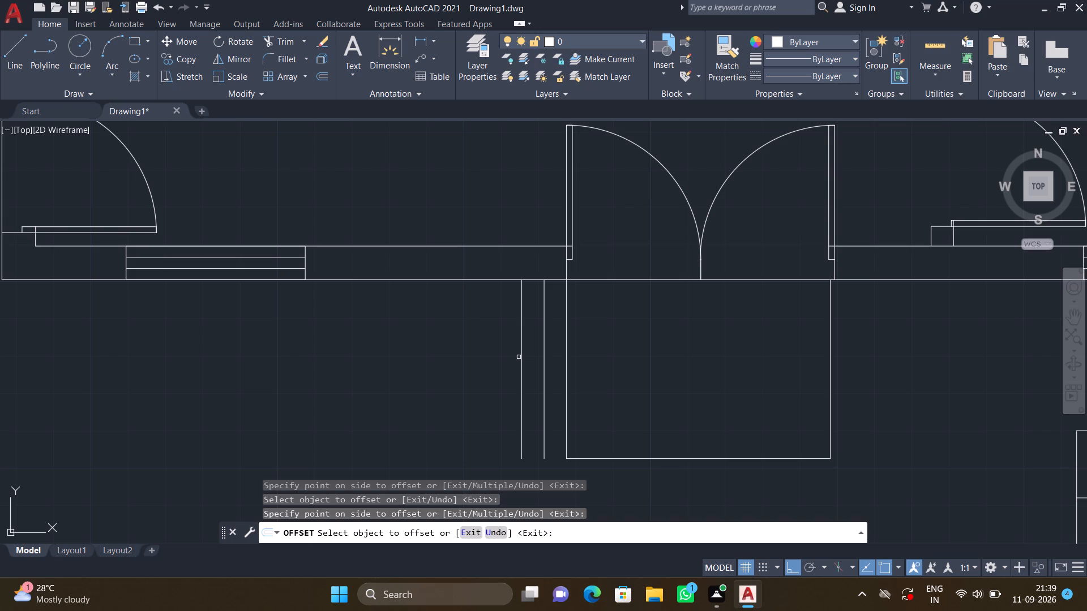
click(521, 356)
click(485, 363)
key(Return)
Extend the entrance landing's front edge outward across all three step lines to the outermost one.
scroll(490, 377, down, 1)
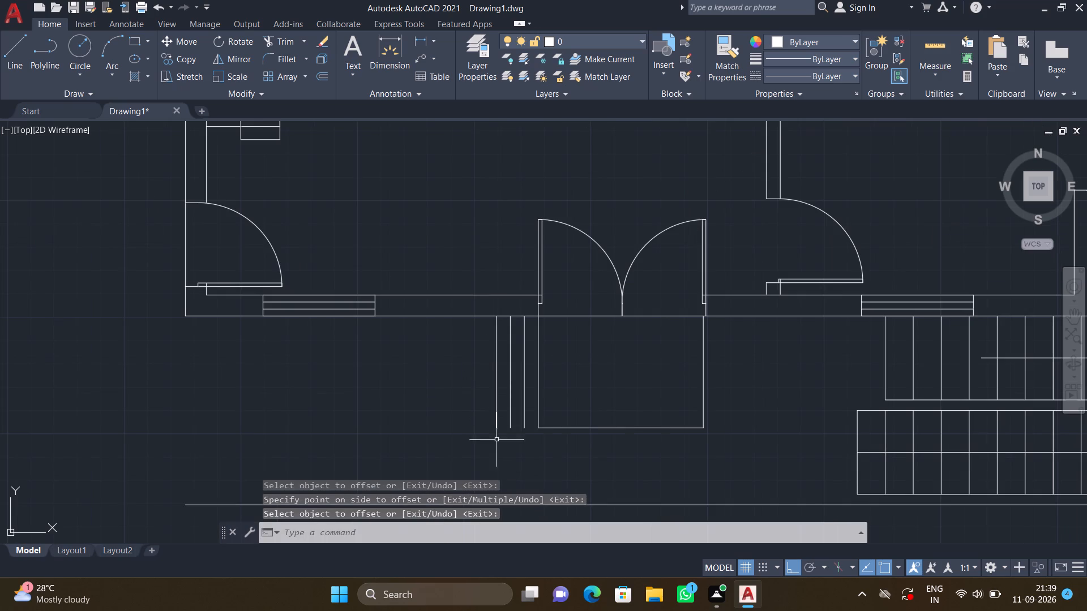
scroll(500, 448, up, 1)
text(EX)
key(Return)
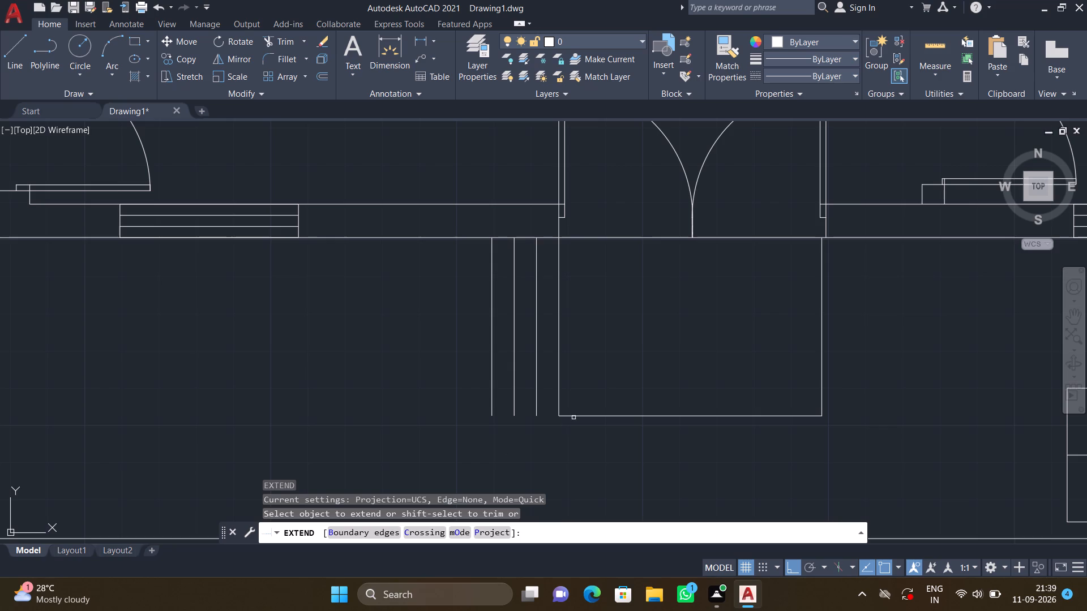
click(576, 416)
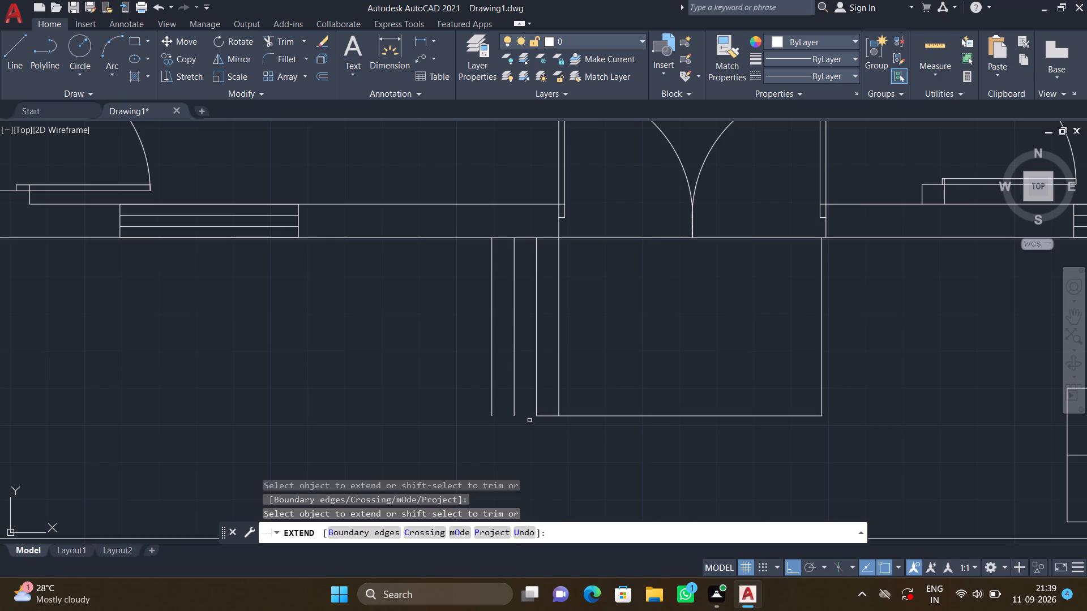
click(540, 418)
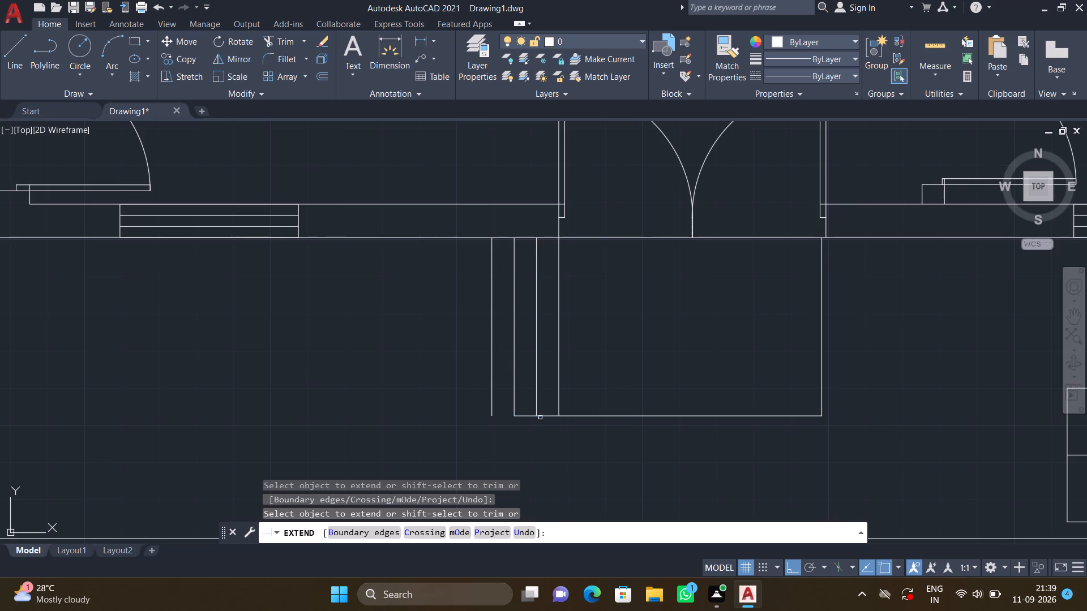
click(529, 416)
key(Return)
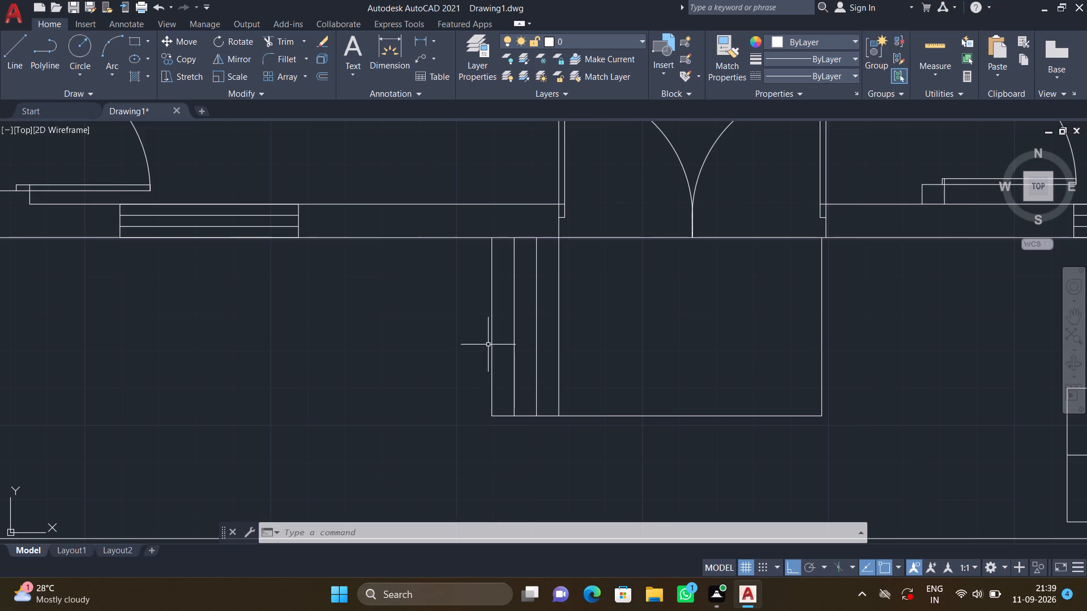
With Ortho off, draw a V-shaped direction mark in the outermost entrance step, from its wall corner to the adjacent step line and back to its front corner.
key(F8)
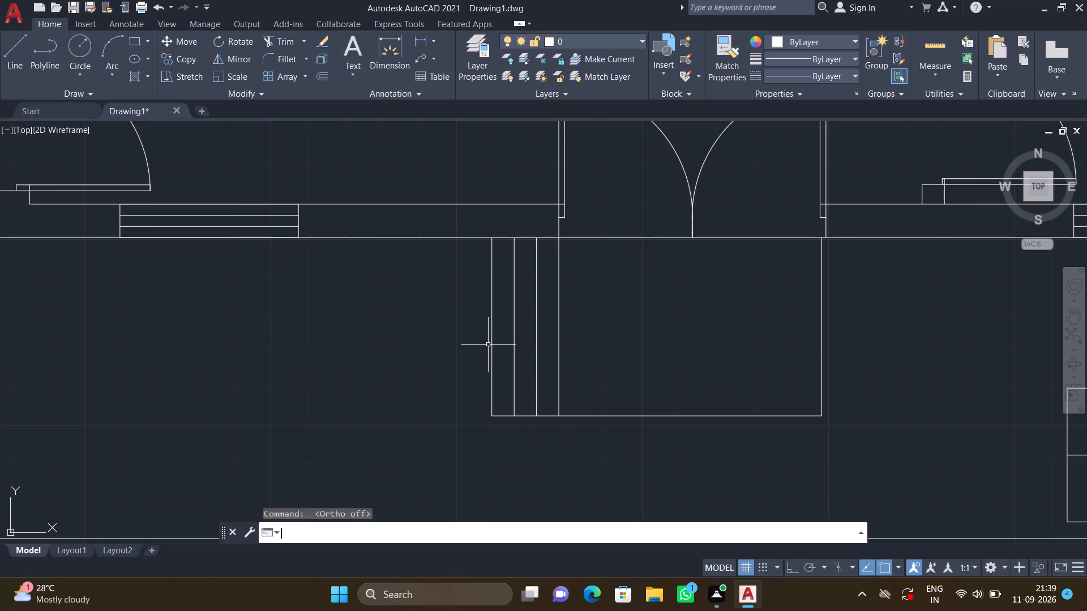
key(l)
key(Return)
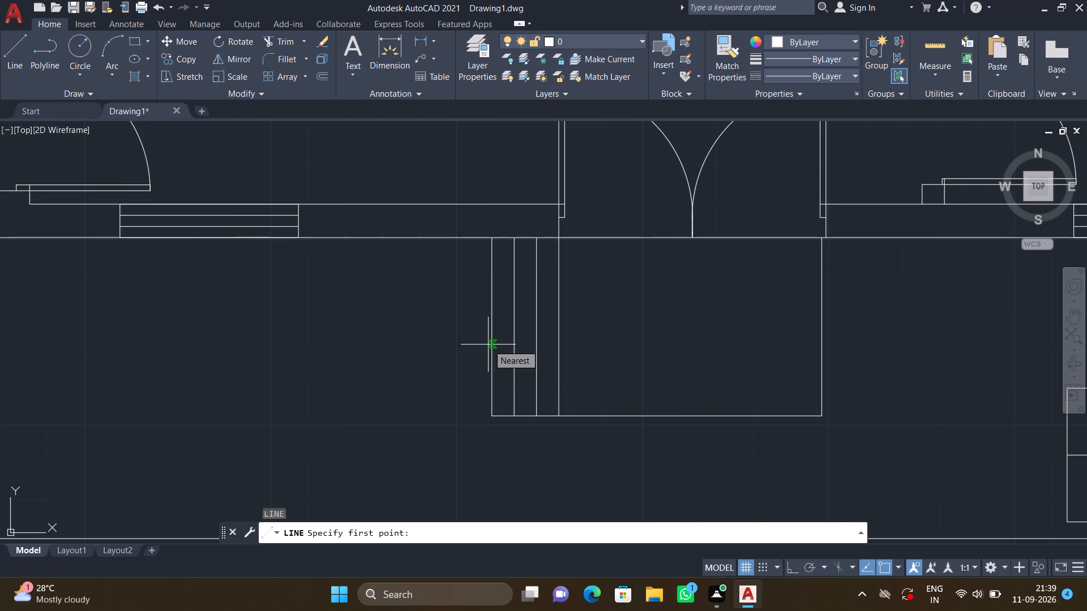
scroll(489, 257, up, 3)
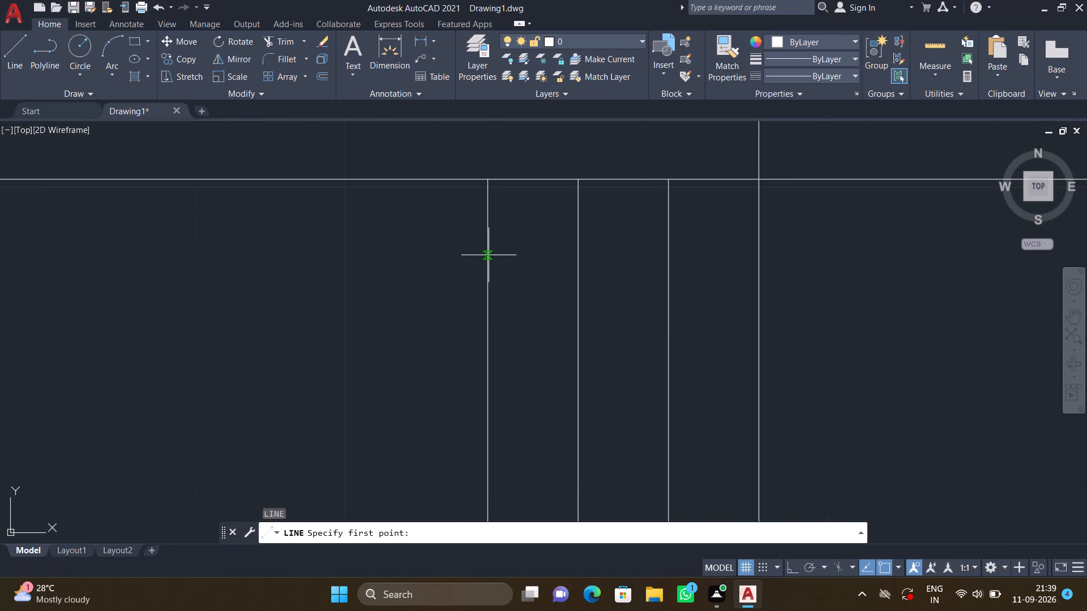
click(487, 177)
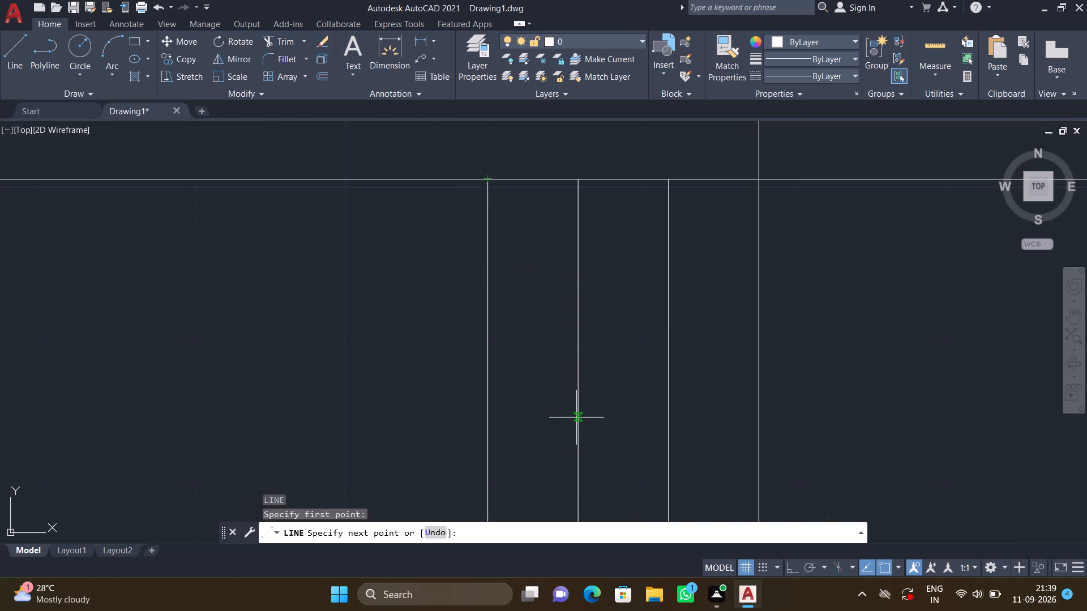
scroll(576, 418, down, 2)
middle_drag(574, 440, 550, 351)
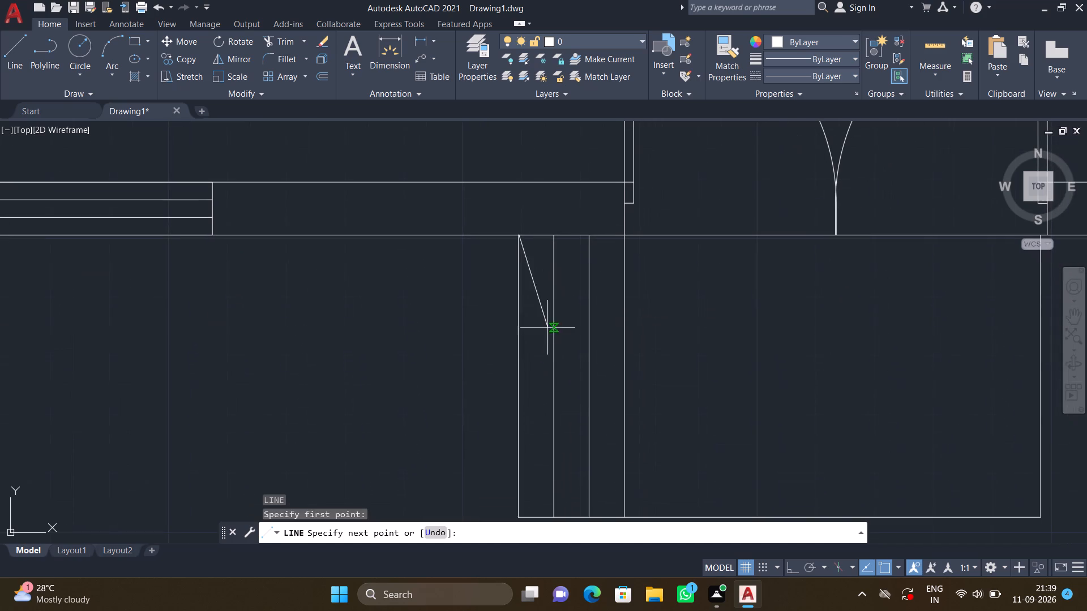
middle_drag(557, 382, 536, 299)
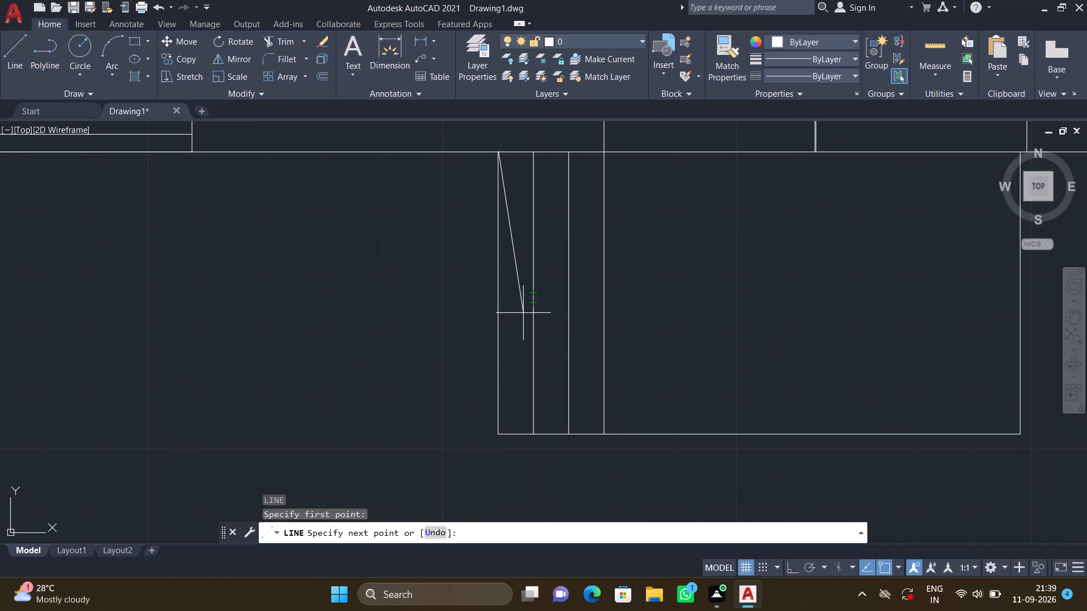
click(532, 294)
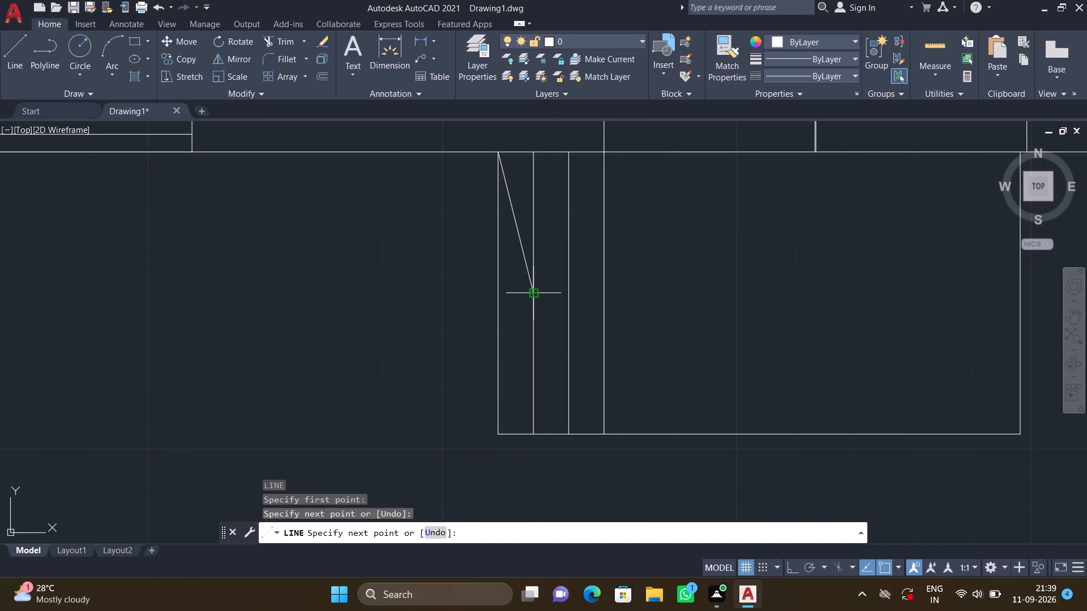
scroll(500, 430, down, 1)
scroll(500, 429, up, 2)
click(495, 438)
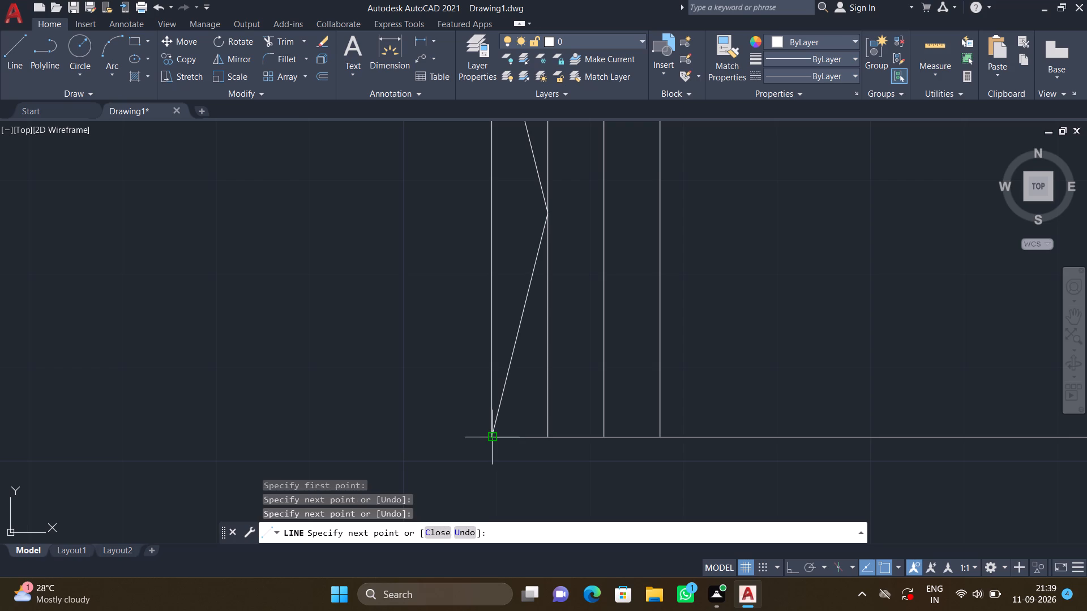
key(Return)
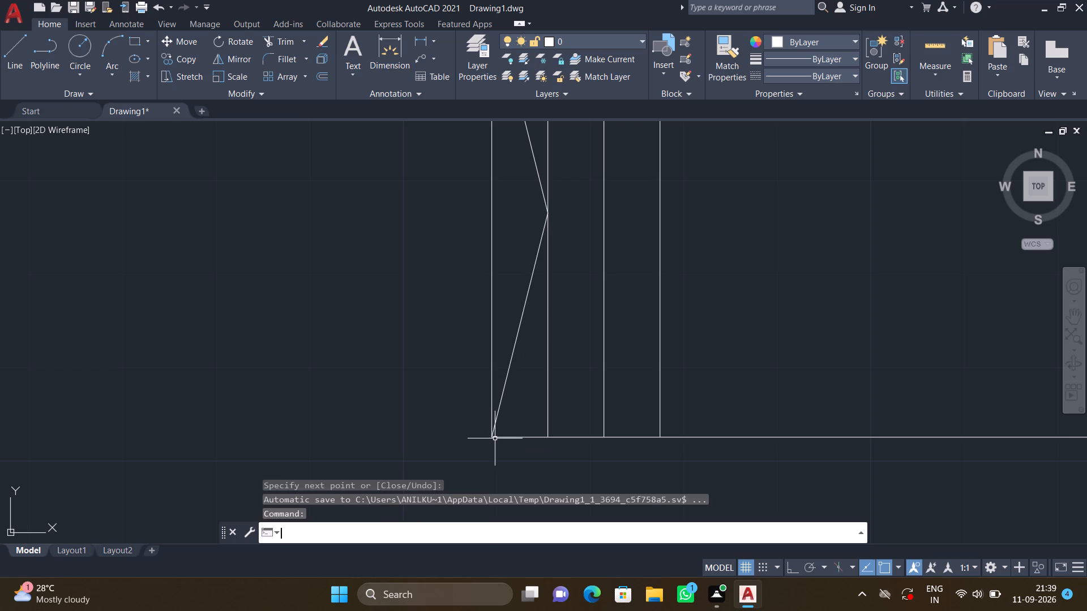
Draw a side landing projecting 4' from the left outer wall, starting just above the single door and closing at the building's lower-left corner.
scroll(495, 438, down, 2)
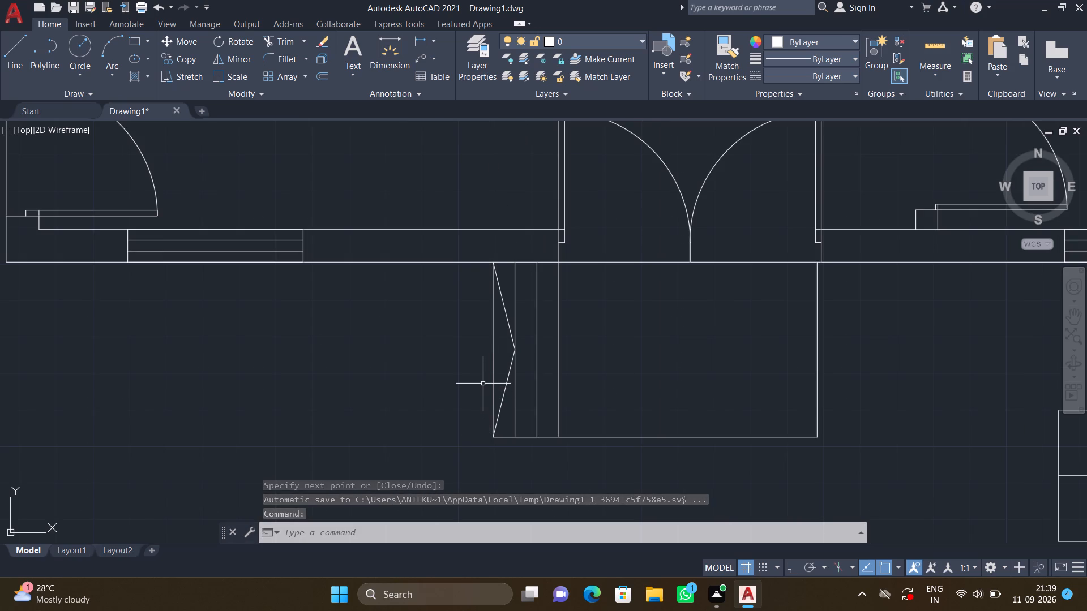
scroll(399, 397, down, 2)
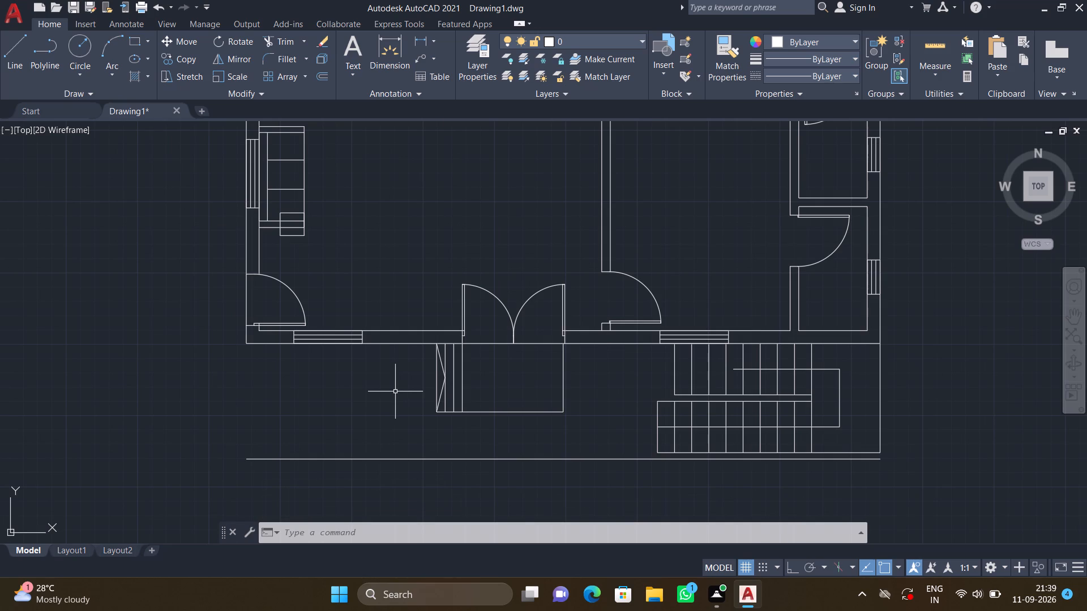
scroll(288, 423, down, 1)
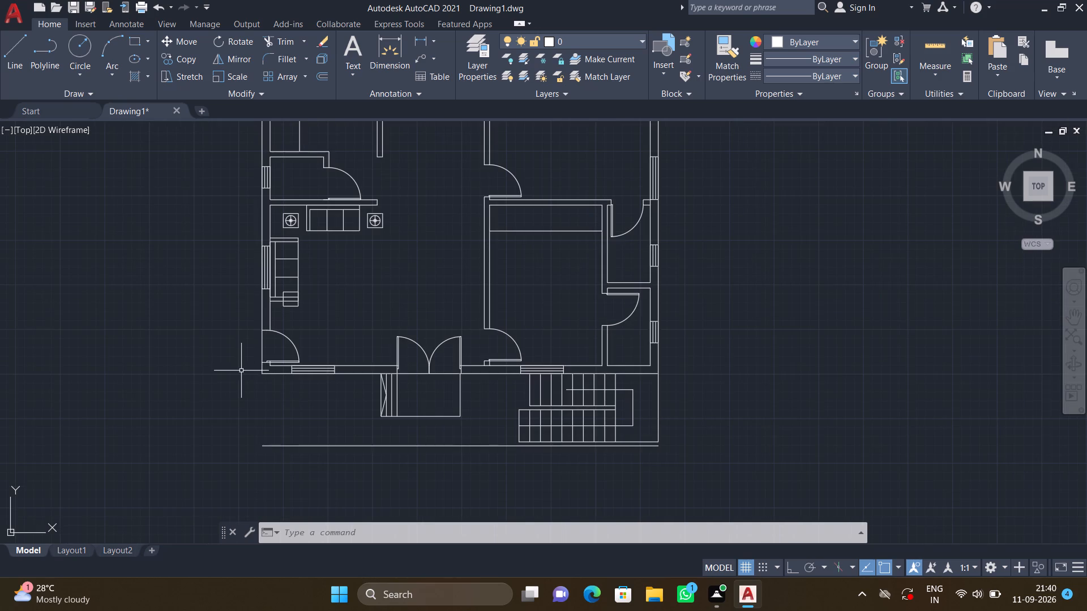
middle_drag(241, 369, 388, 309)
scroll(393, 268, up, 3)
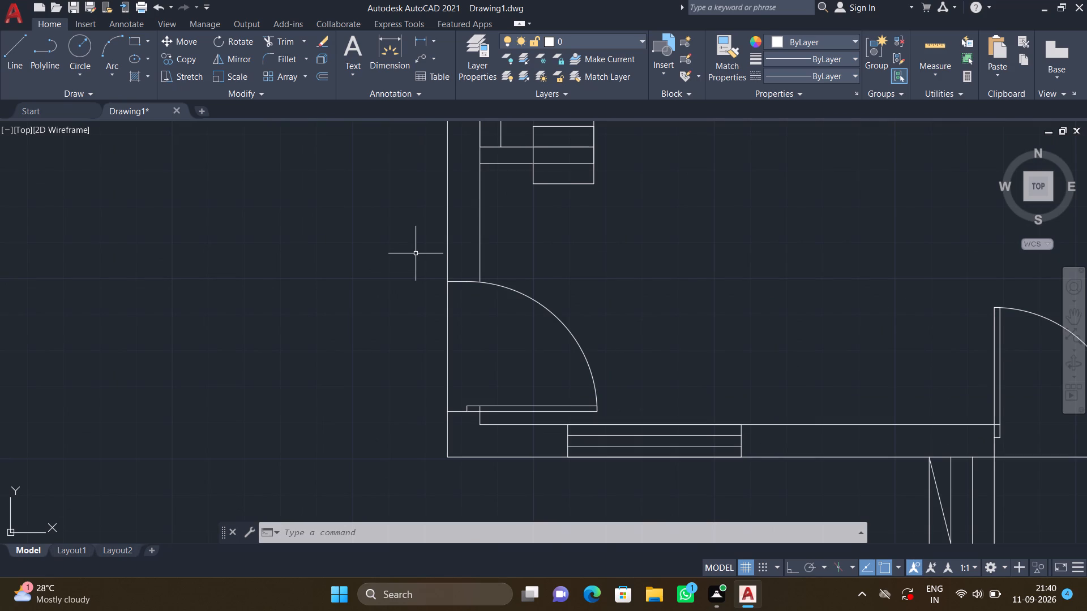
key(l)
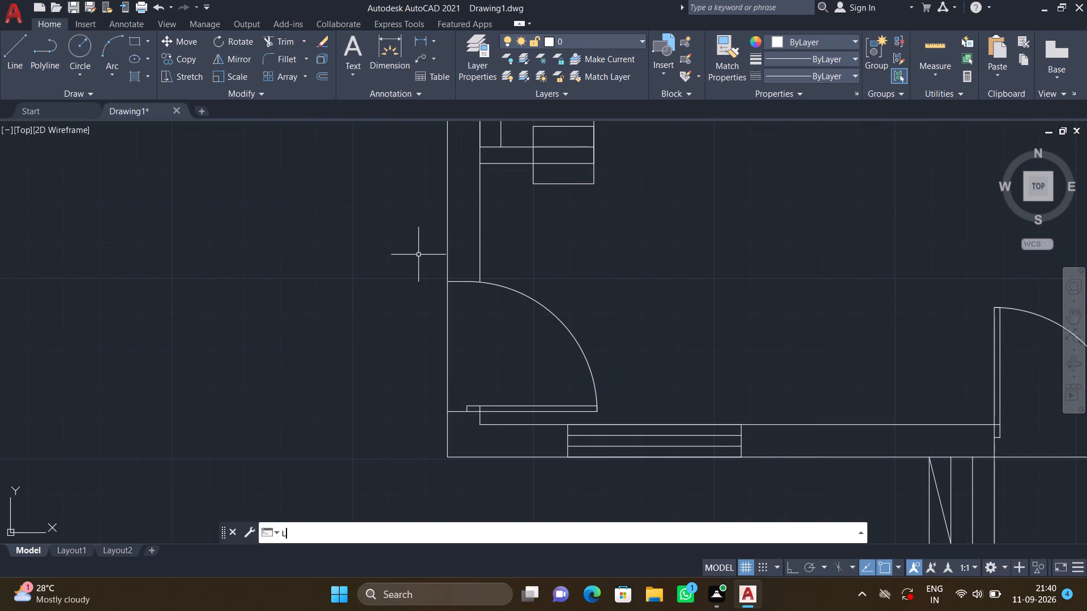
key(Return)
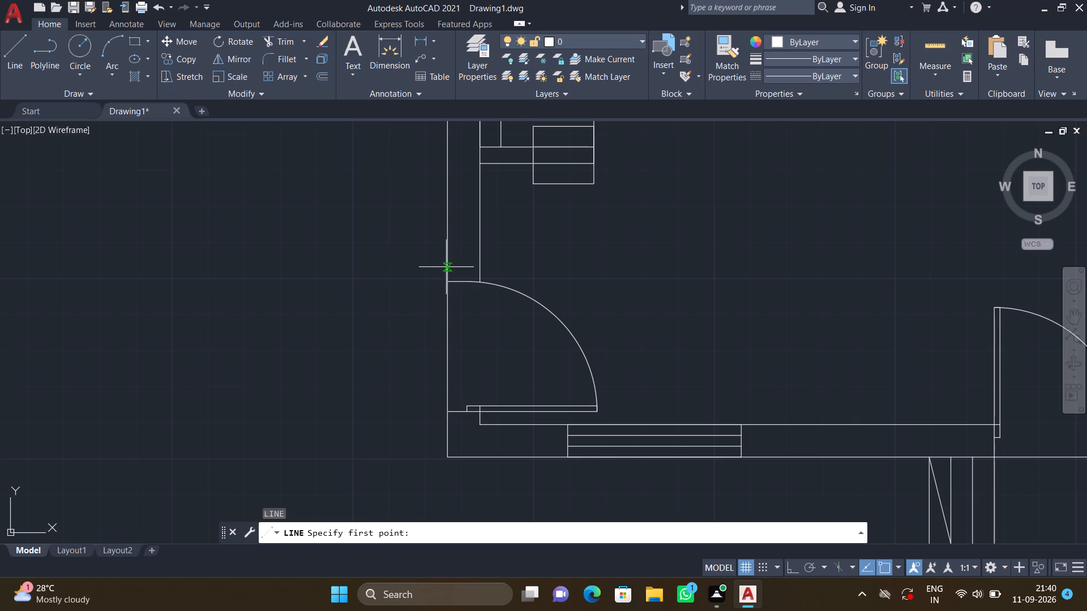
click(446, 267)
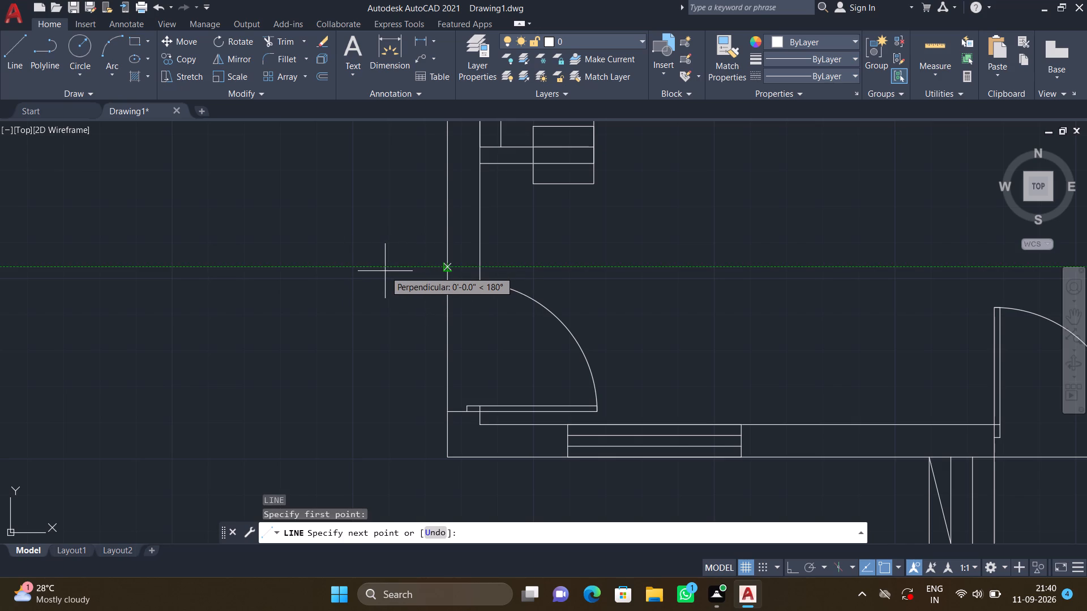
key(F8)
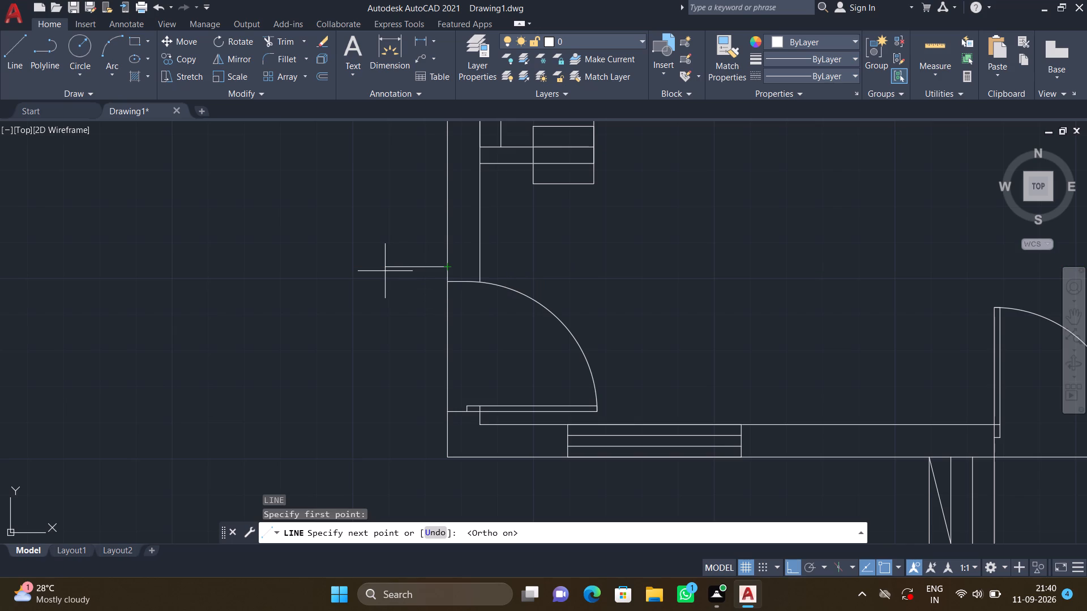
text(4')
key(Return)
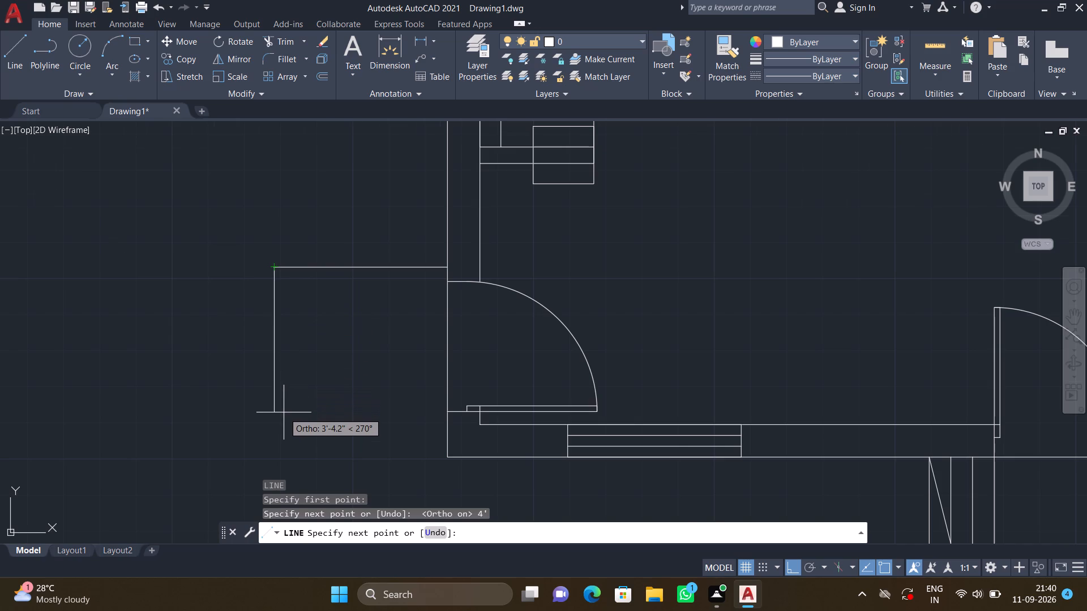
scroll(284, 412, down, 1)
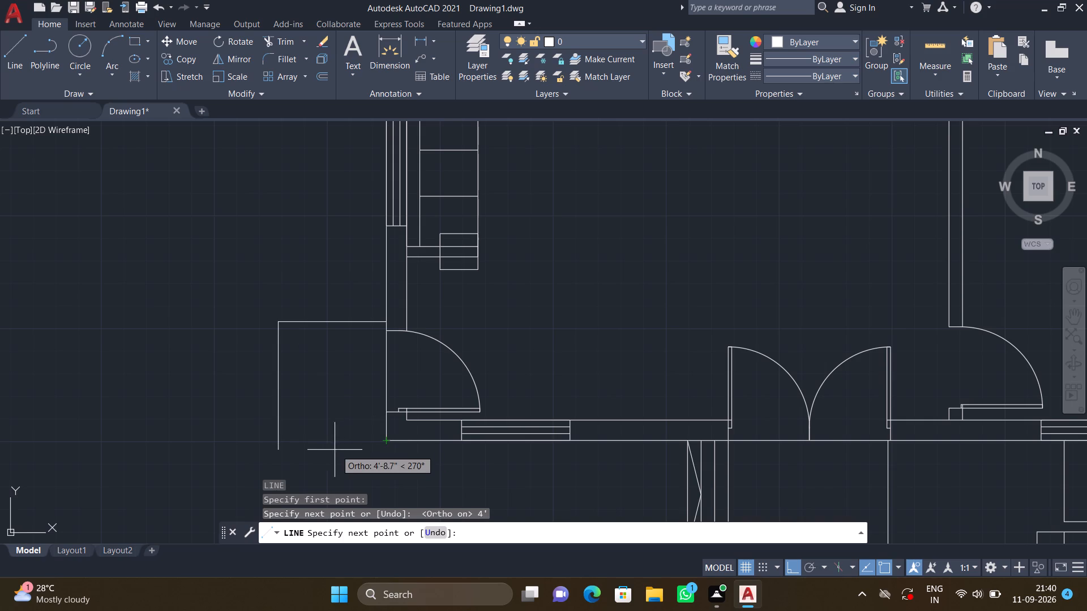
click(277, 440)
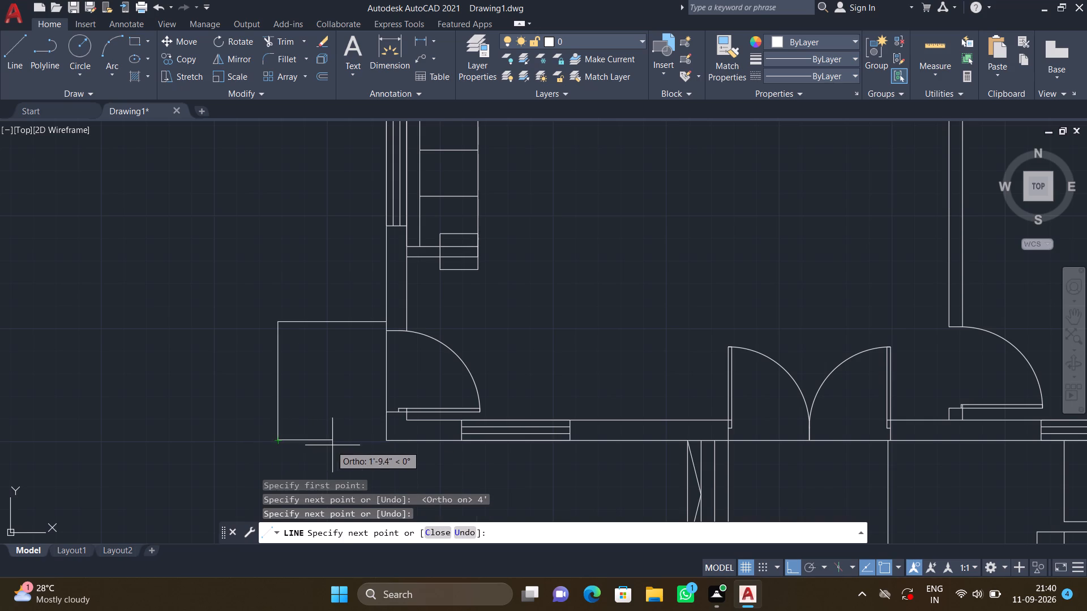
click(383, 442)
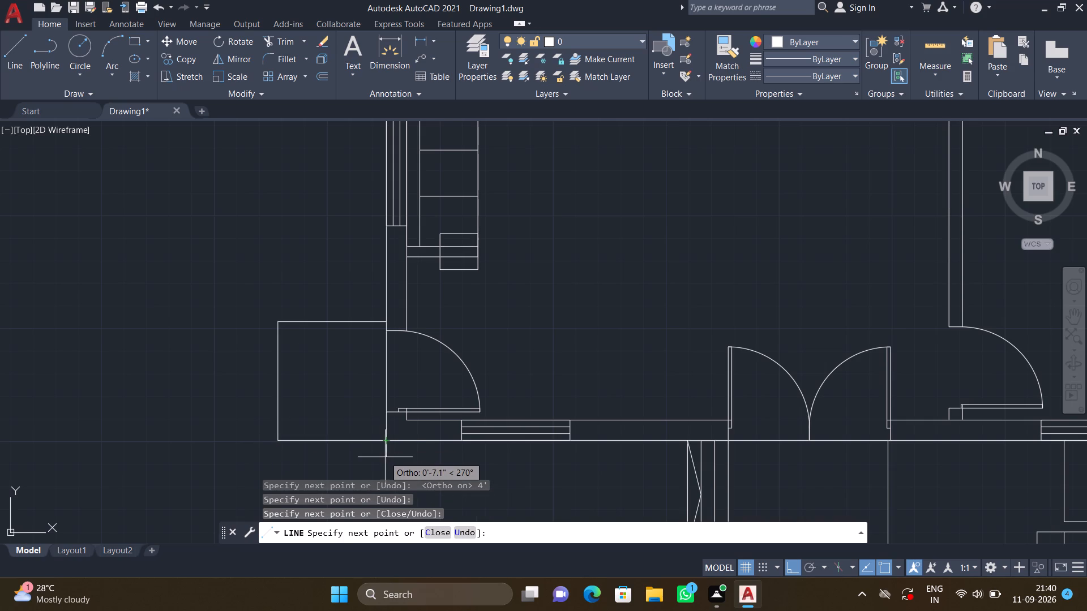
key(Return)
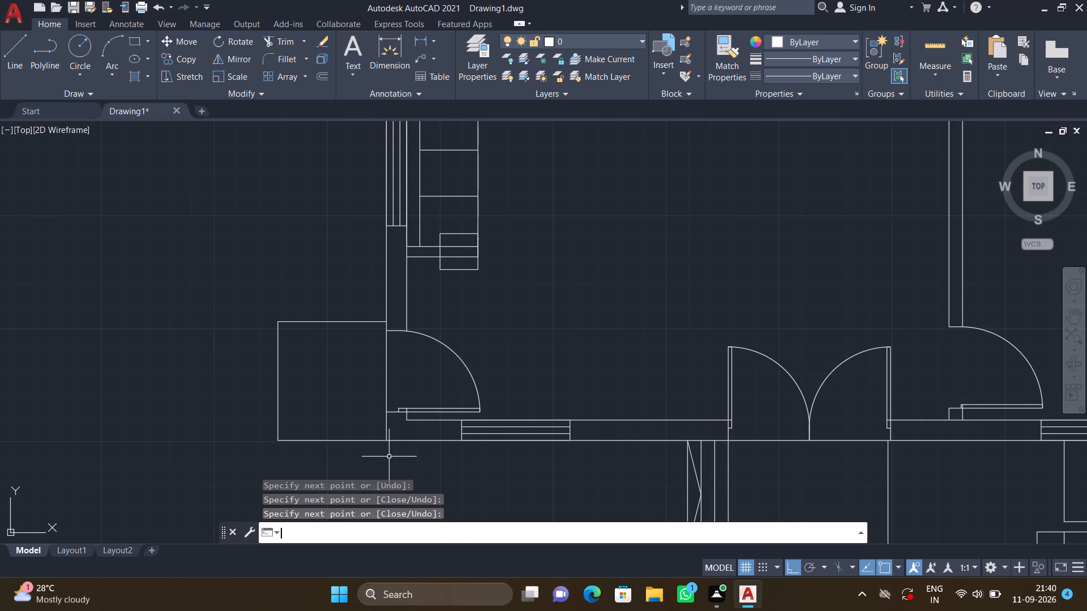
Offset the side landing's lower edge at 6" spacing, twice outward below it and once inward, to form step lines.
scroll(361, 455, down, 1)
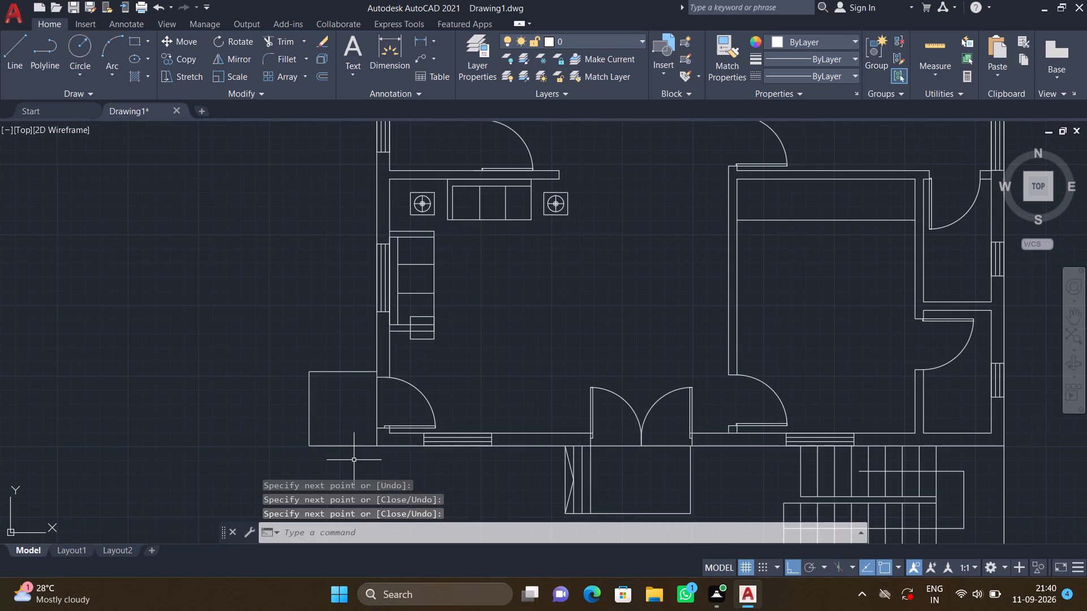
middle_drag(345, 467, 339, 411)
scroll(337, 399, up, 2)
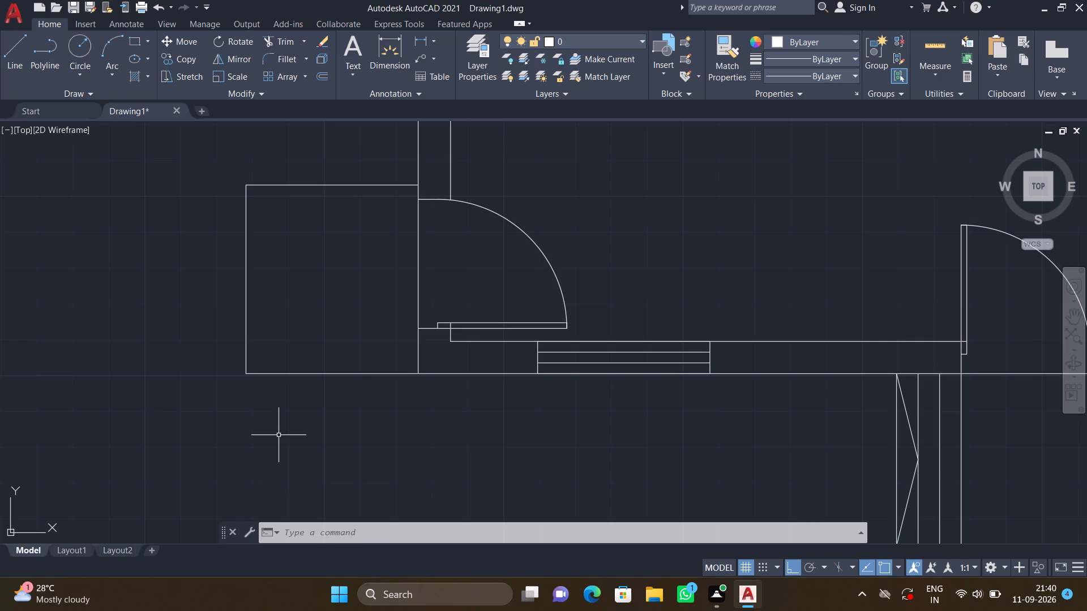
key(o)
key(Return)
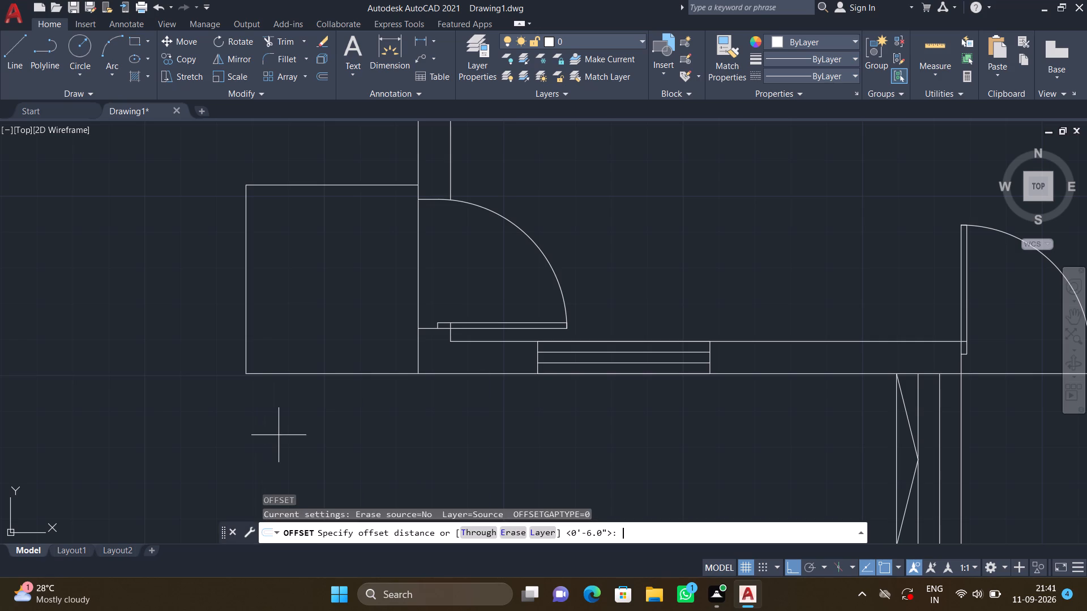
text(6")
key(Return)
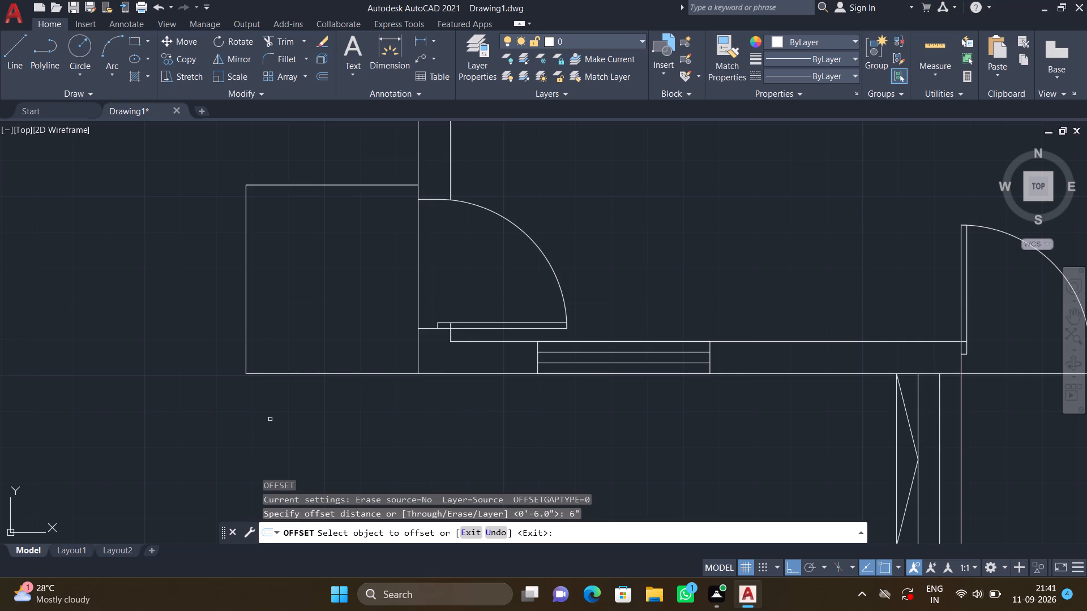
click(296, 372)
click(320, 413)
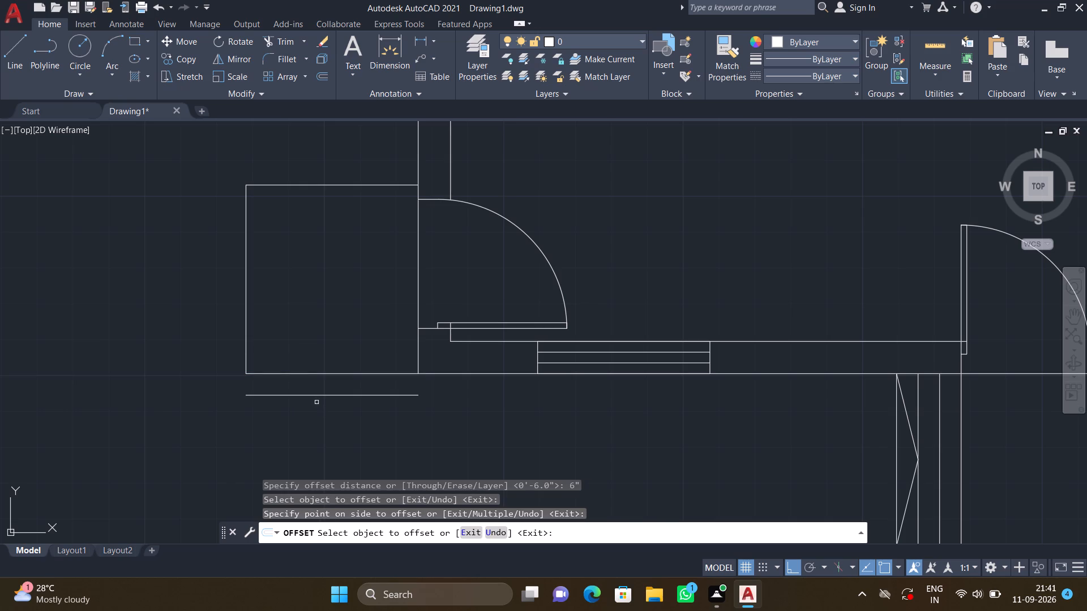
click(319, 373)
click(322, 352)
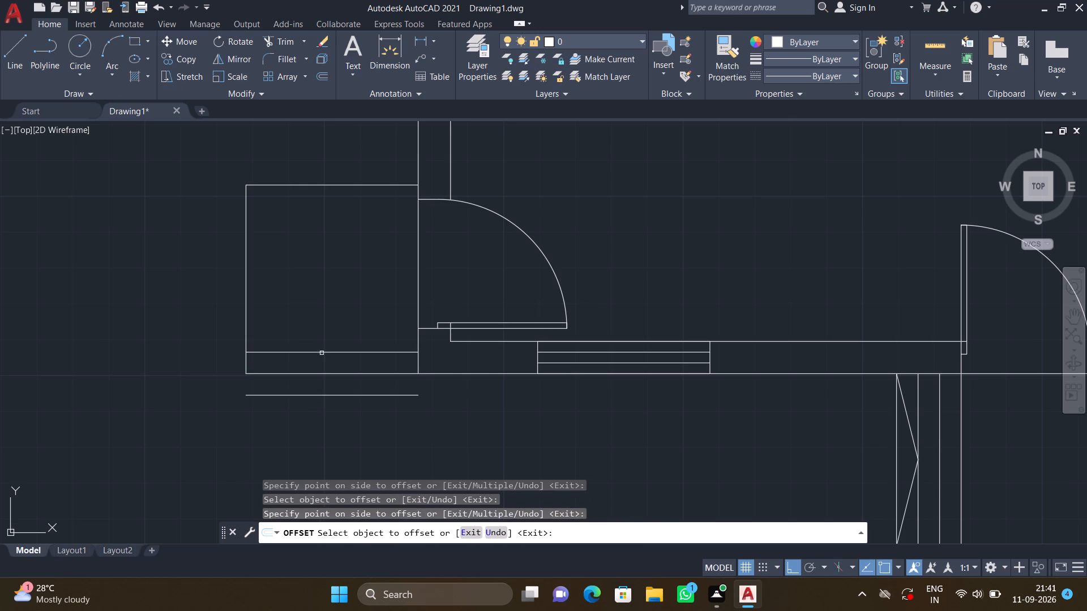
click(319, 395)
click(331, 435)
key(Return)
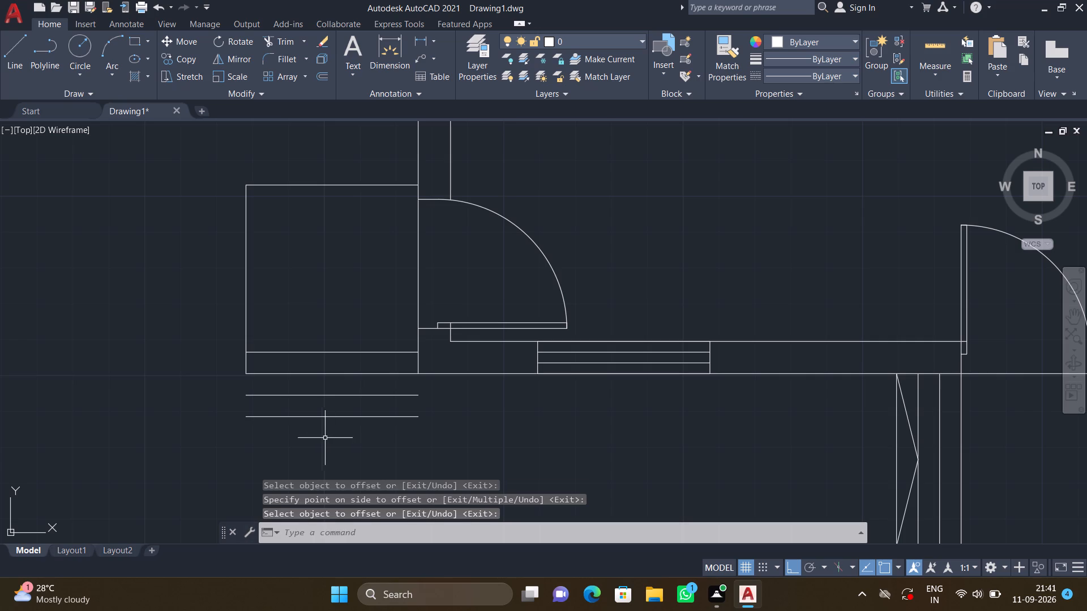
Extend the side landing's outer edge and its wall-side edge down across the step lines to the outermost one.
text(EX)
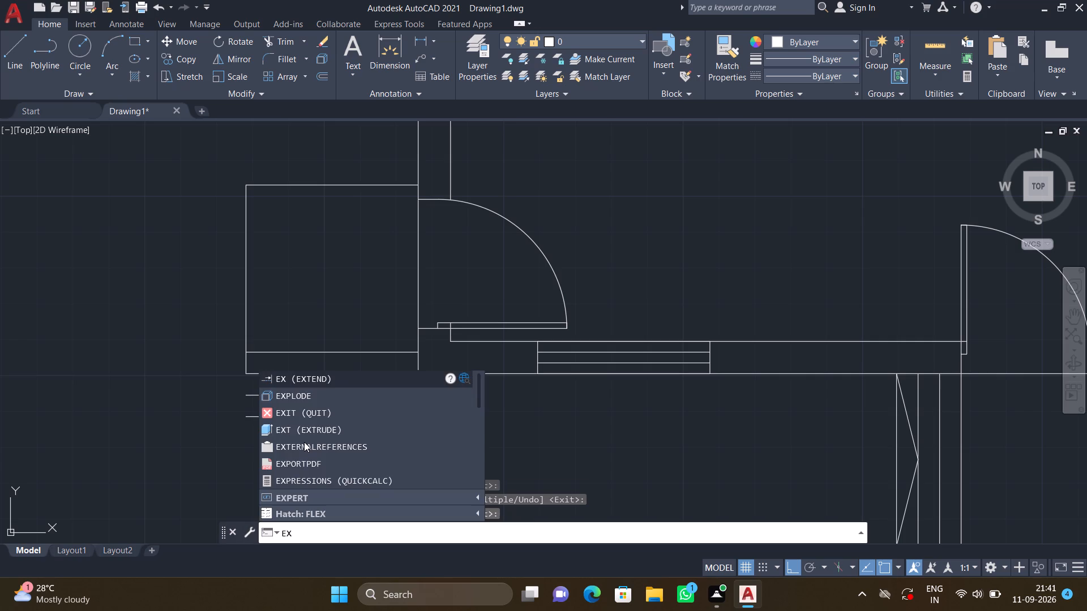
key(Return)
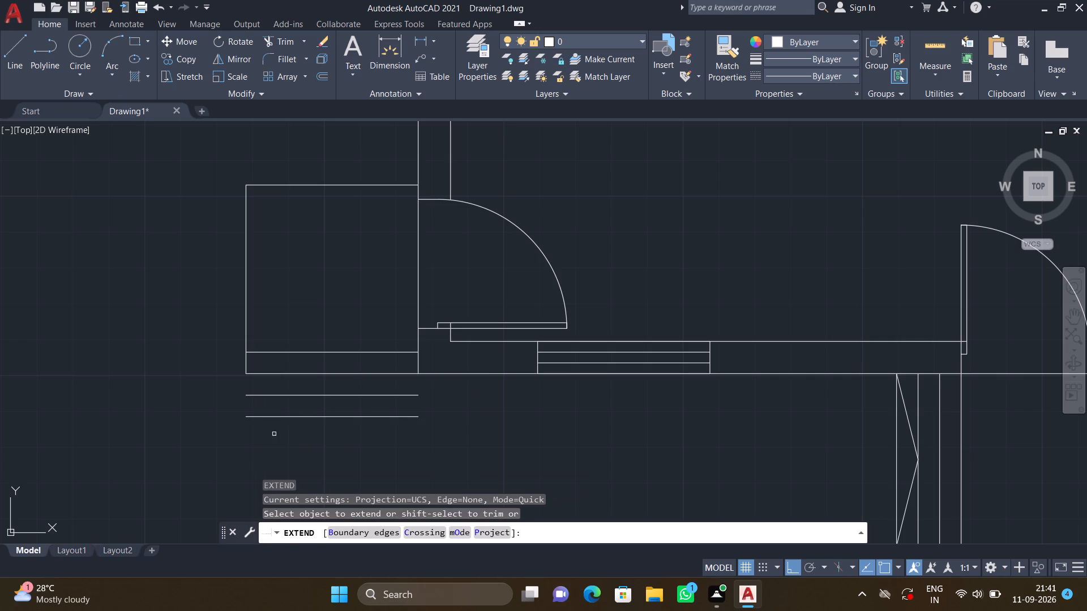
click(247, 365)
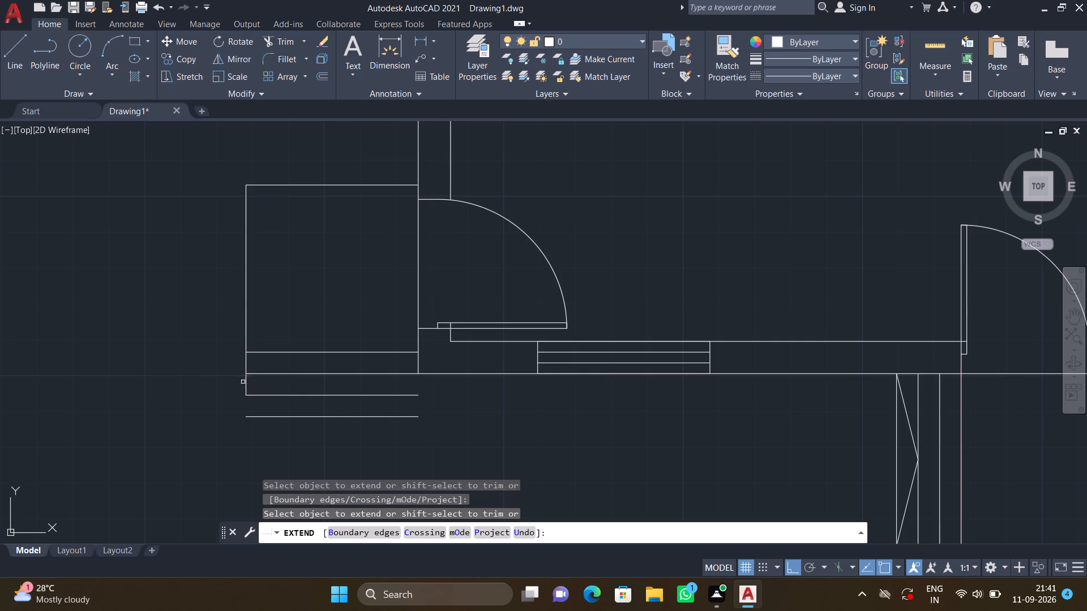
click(245, 386)
click(417, 364)
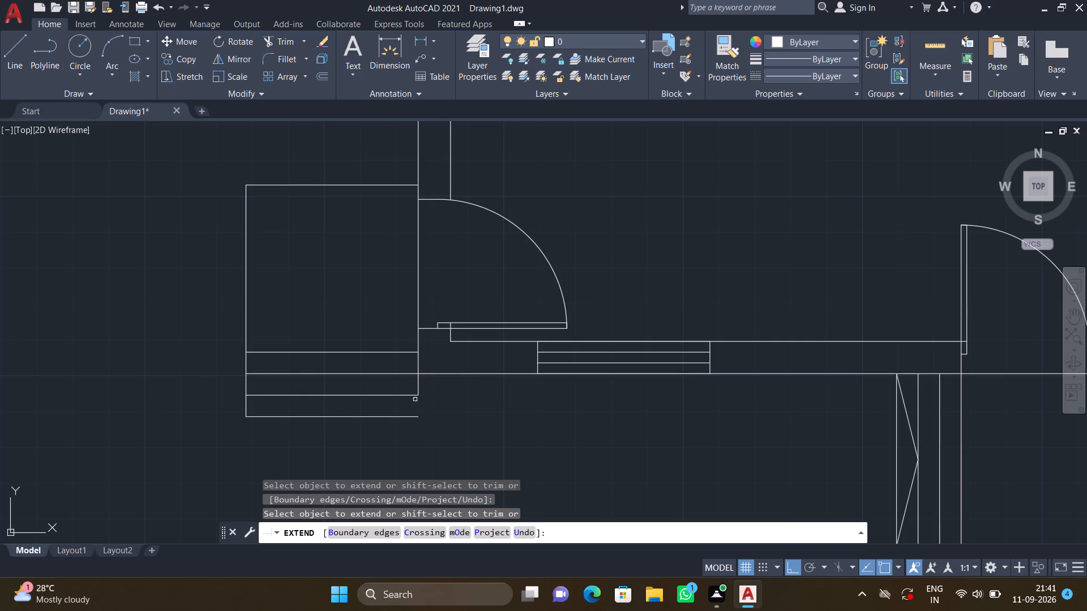
click(418, 389)
key(Return)
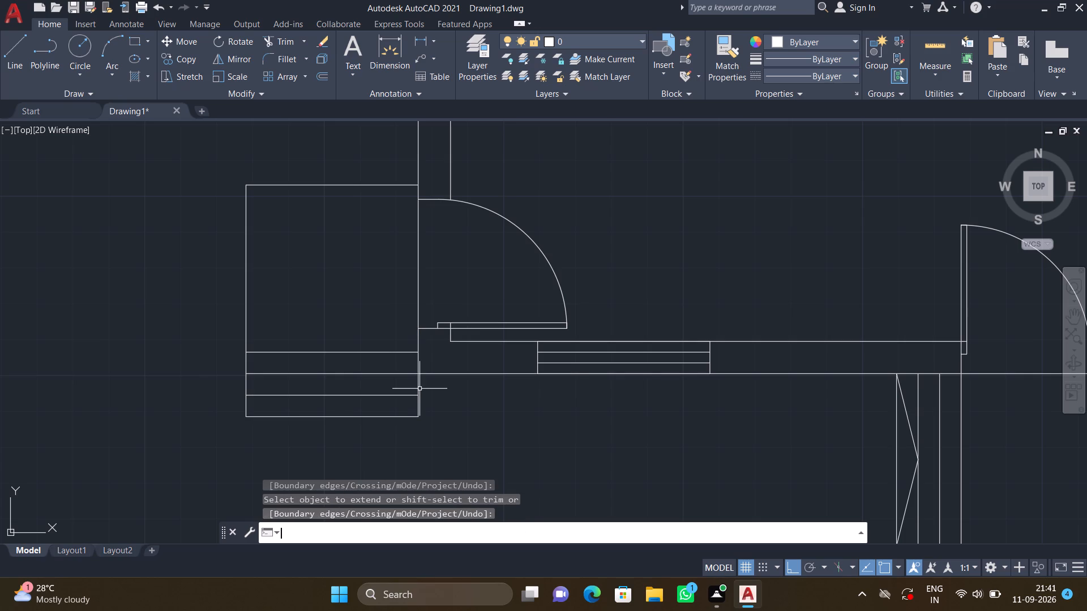
With Ortho off, draw a V-shaped direction mark in the outermost side step, from its outer corner to the adjacent line's midpoint and its wall-side corner.
scroll(420, 389, down, 1)
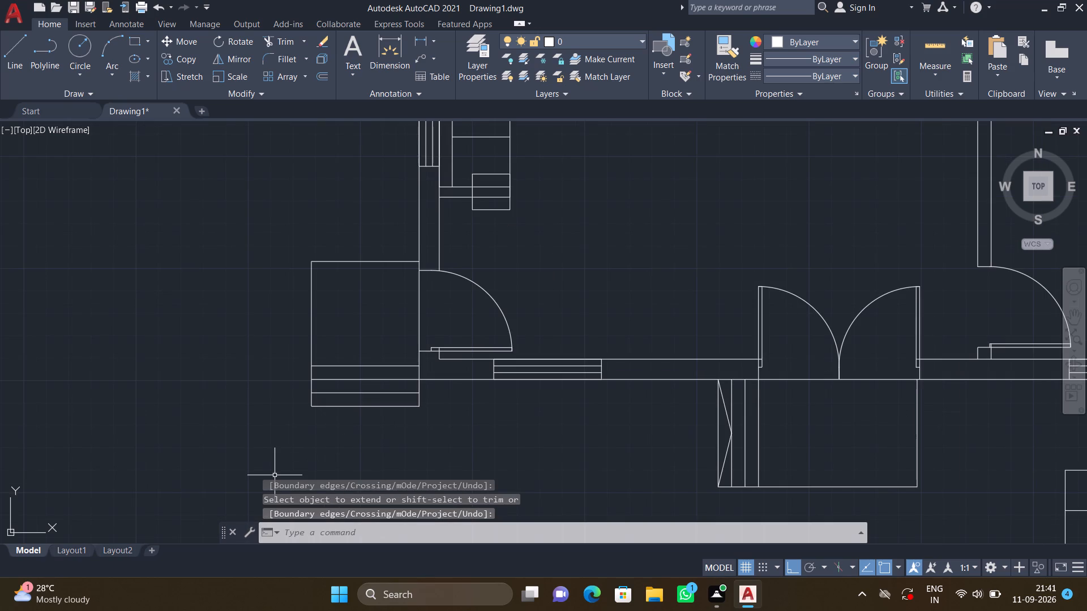
scroll(341, 446, down, 2)
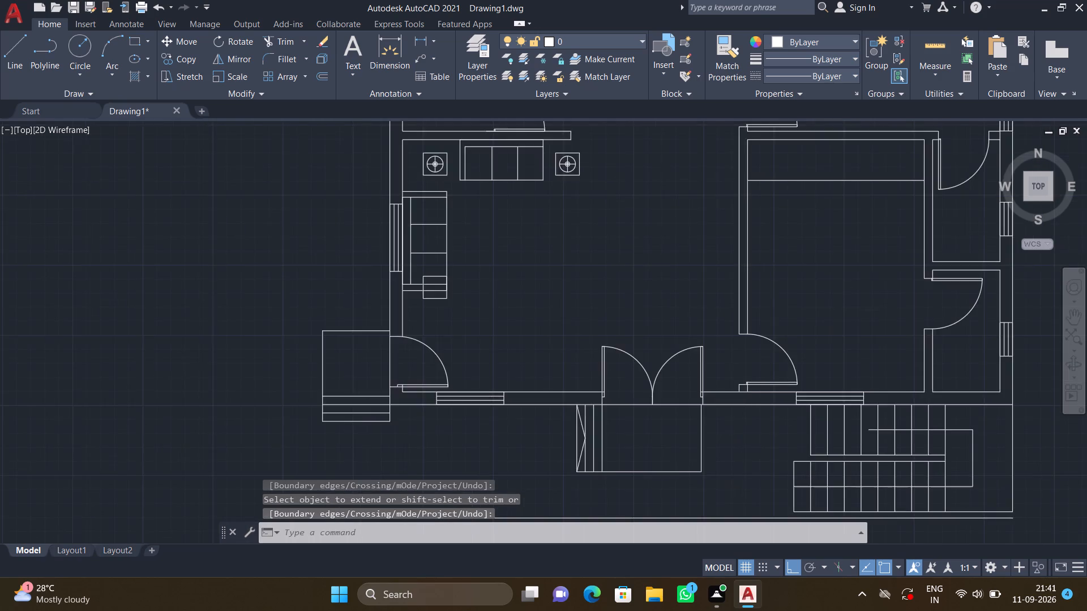
middle_drag(332, 440, 367, 380)
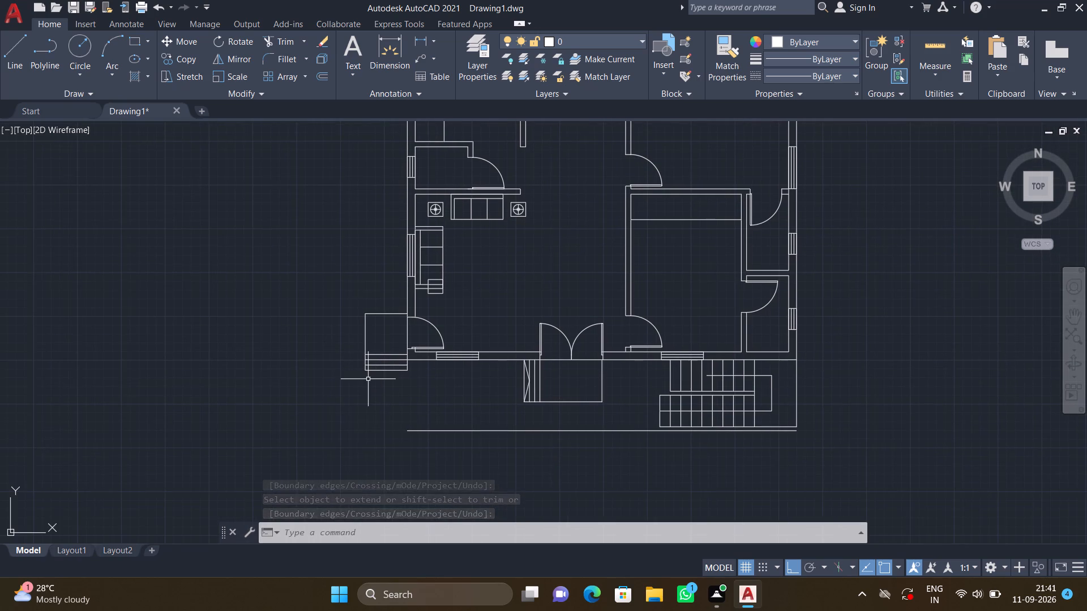
scroll(370, 362, up, 2)
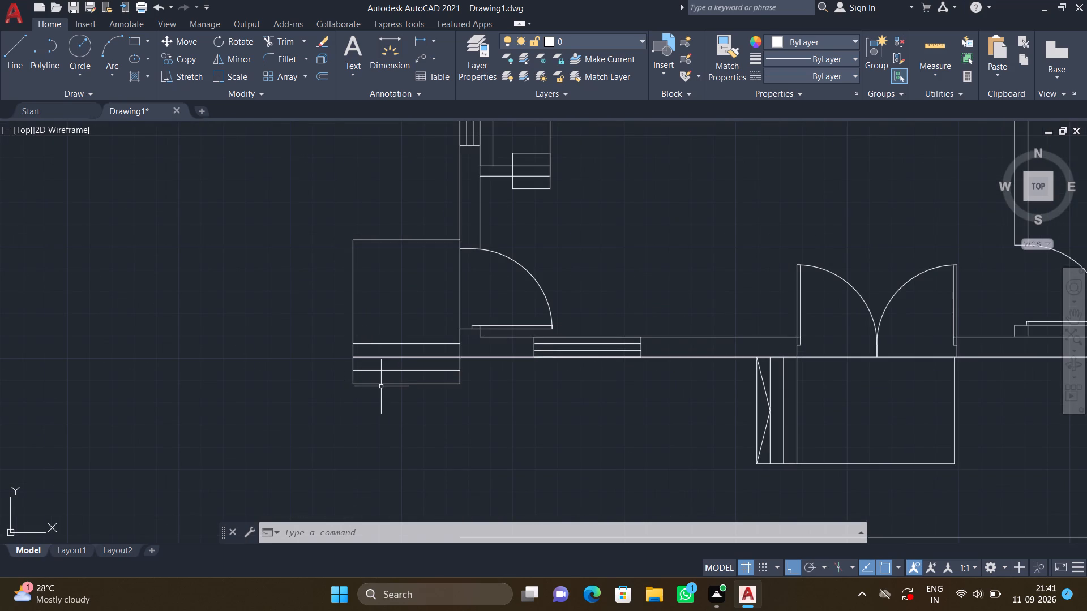
key(F8)
key(l)
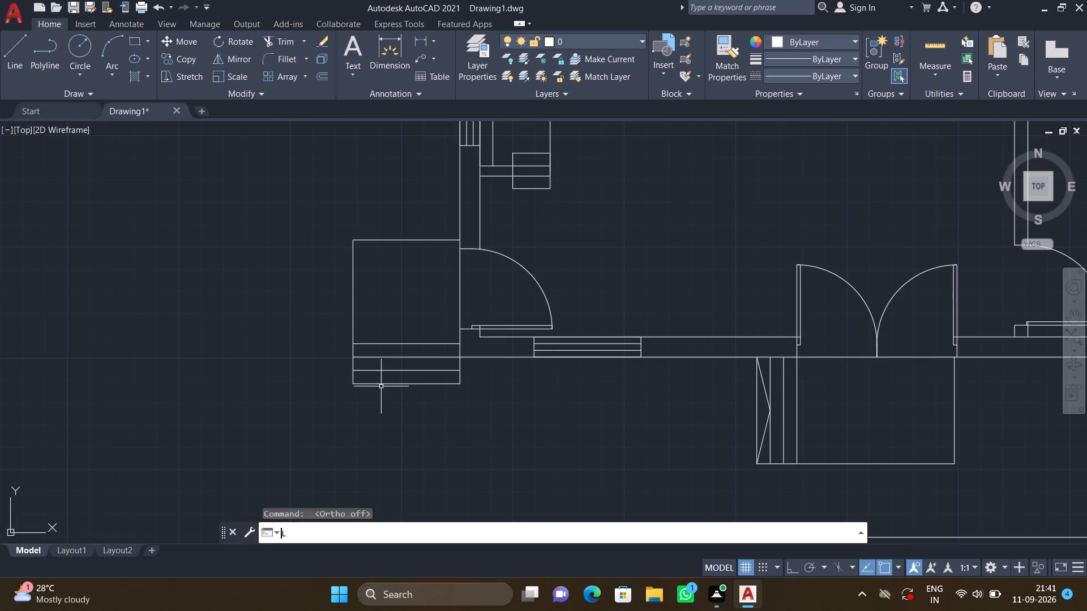
key(Return)
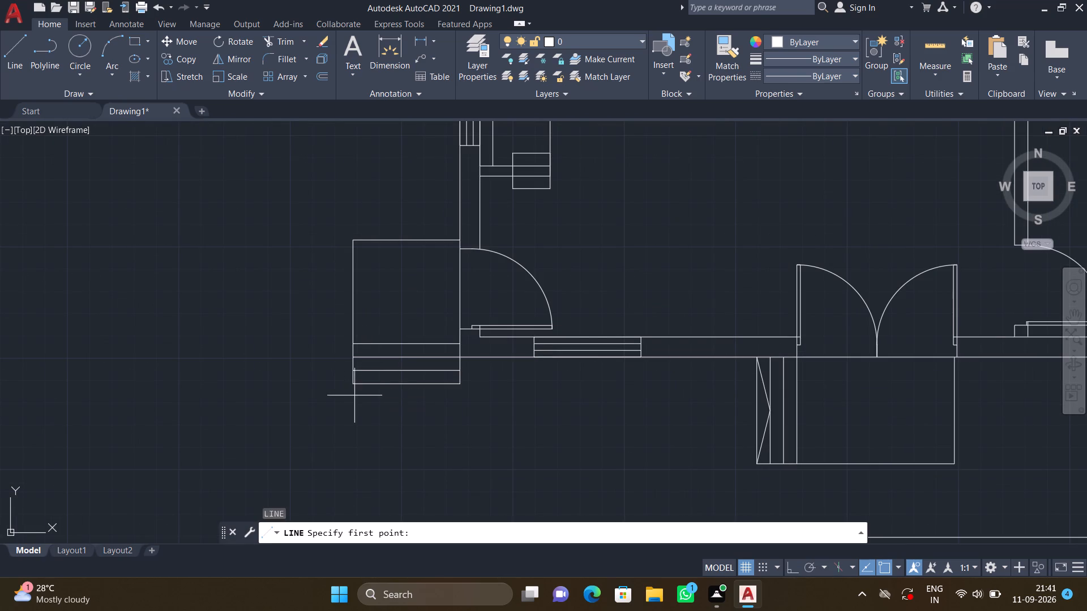
scroll(352, 395, up, 2)
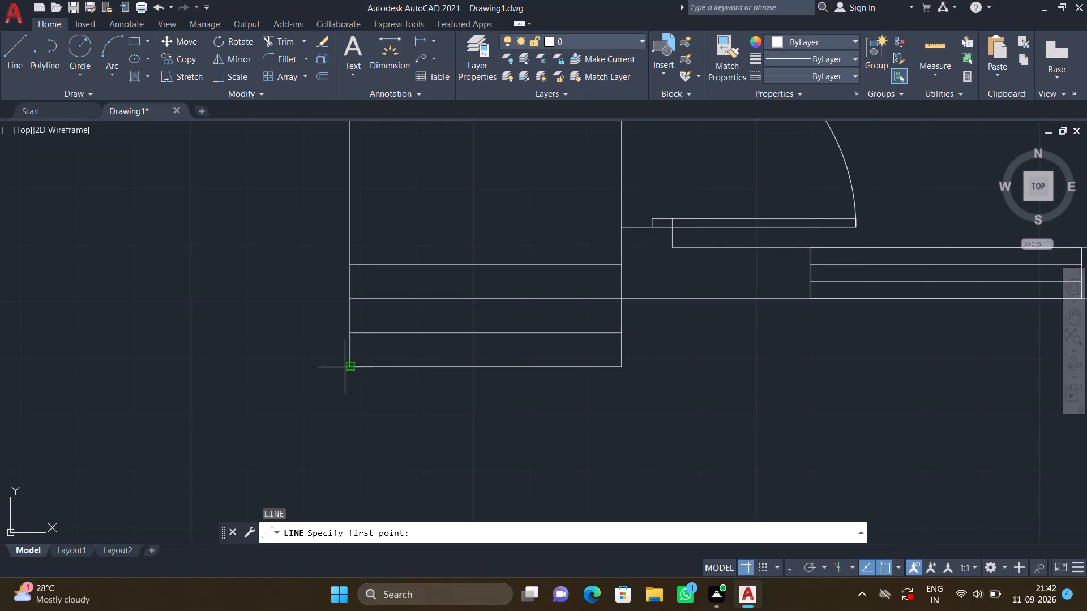
click(347, 365)
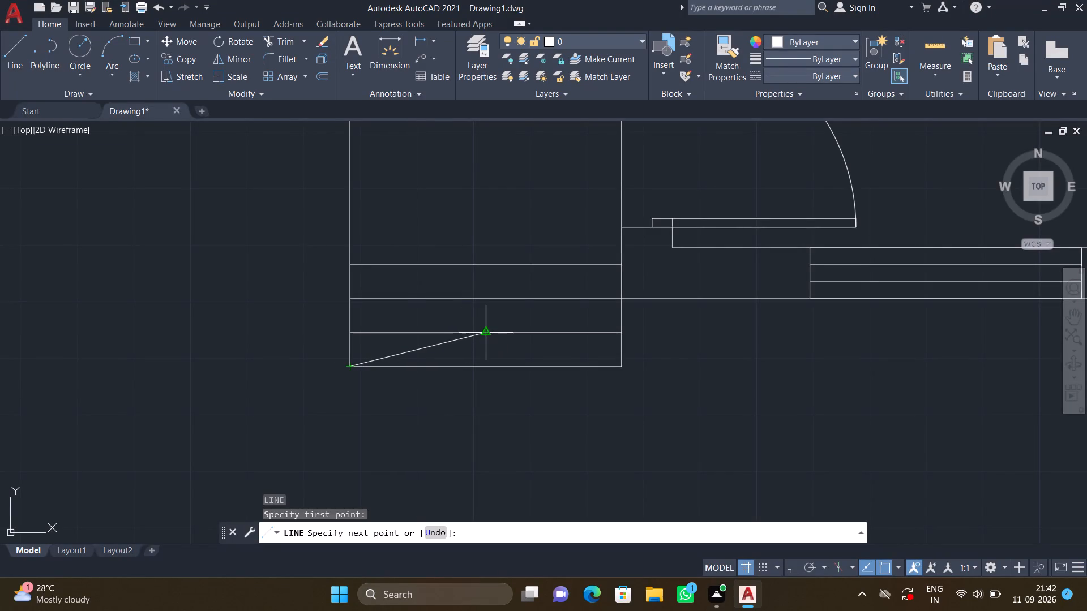
click(483, 334)
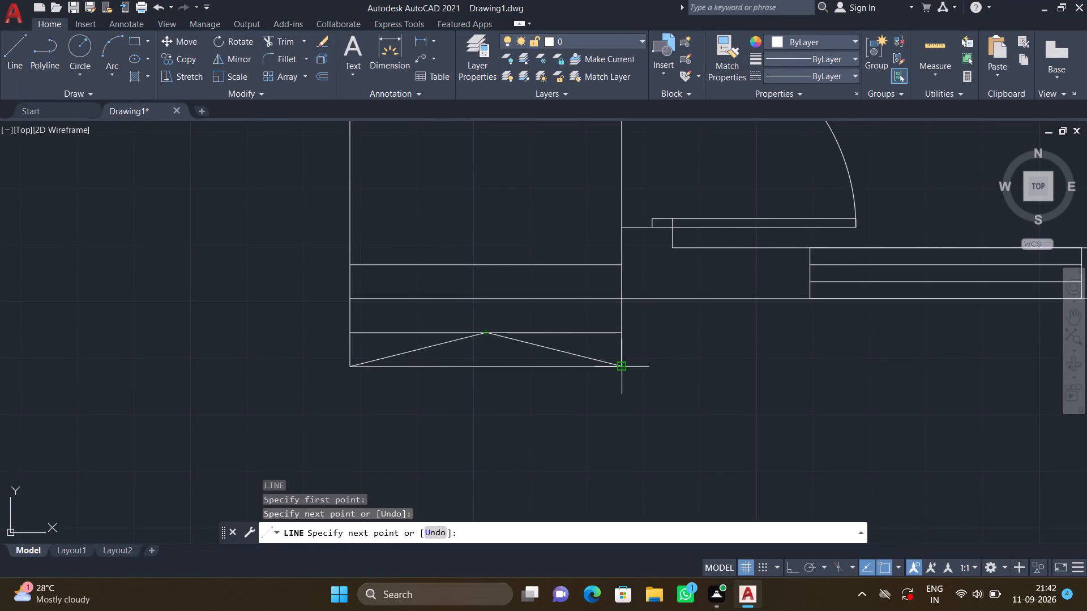
click(621, 367)
key(Return)
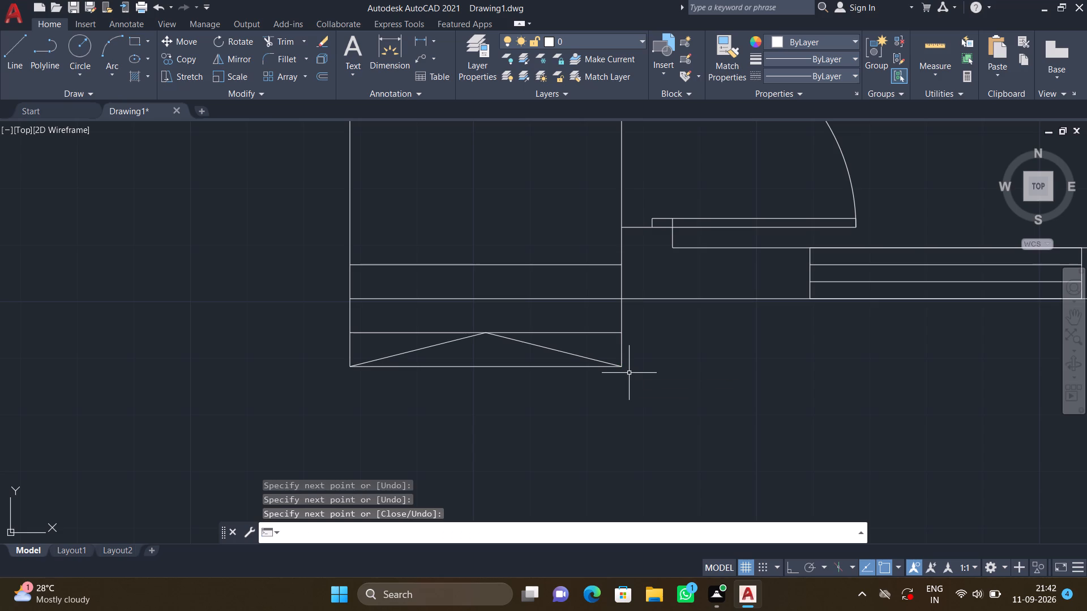
Insert the Toilet - top block from DesignCenter's House Designer.dwg into the empty area left of the floor plan.
scroll(629, 373, down, 2)
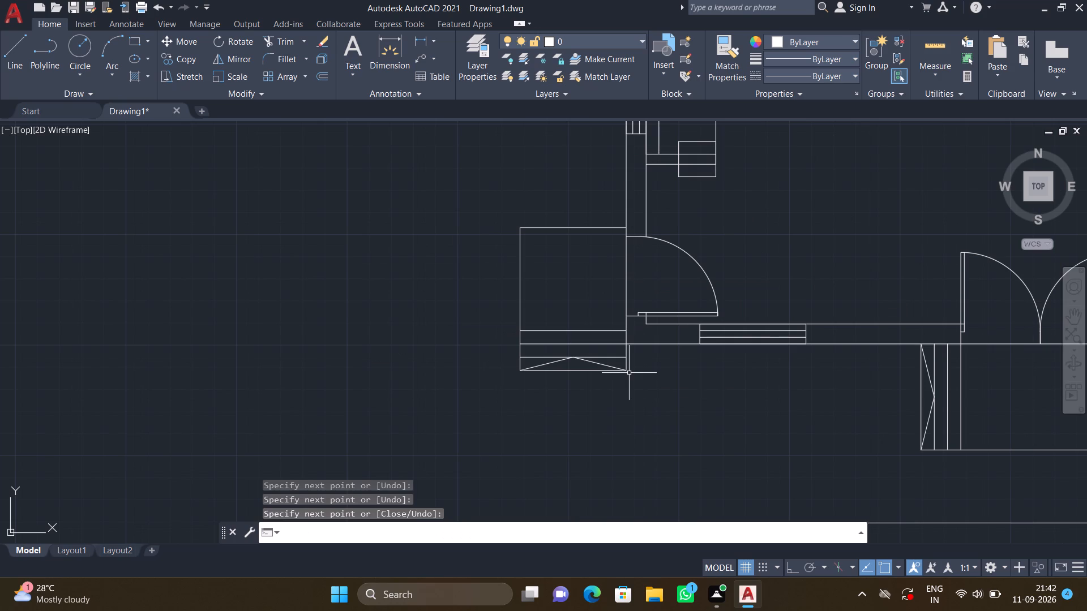
scroll(630, 373, down, 1)
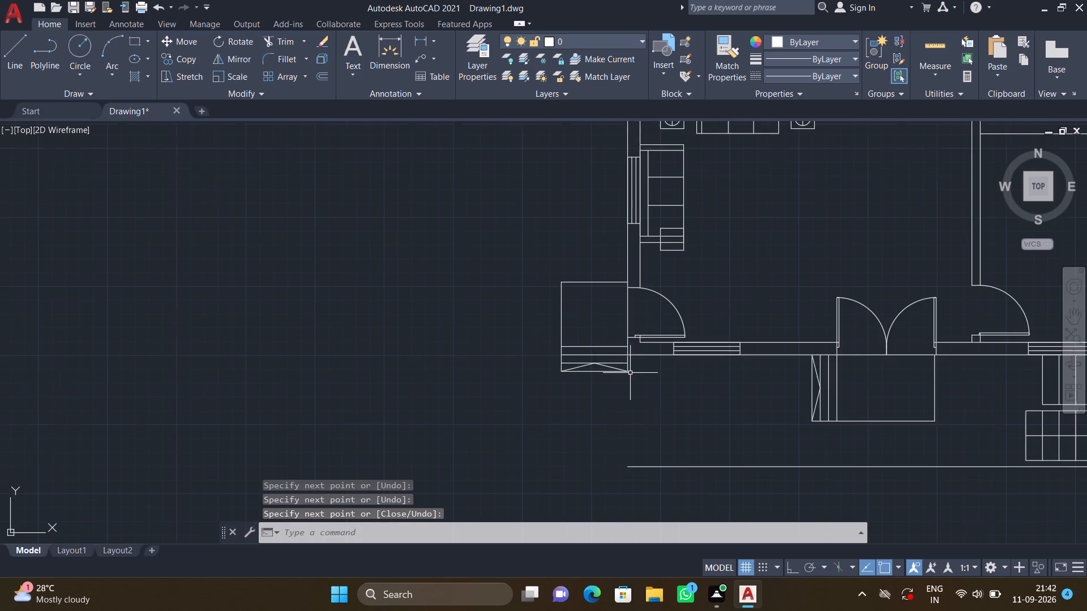
scroll(645, 303, down, 3)
middle_drag(666, 263, 653, 322)
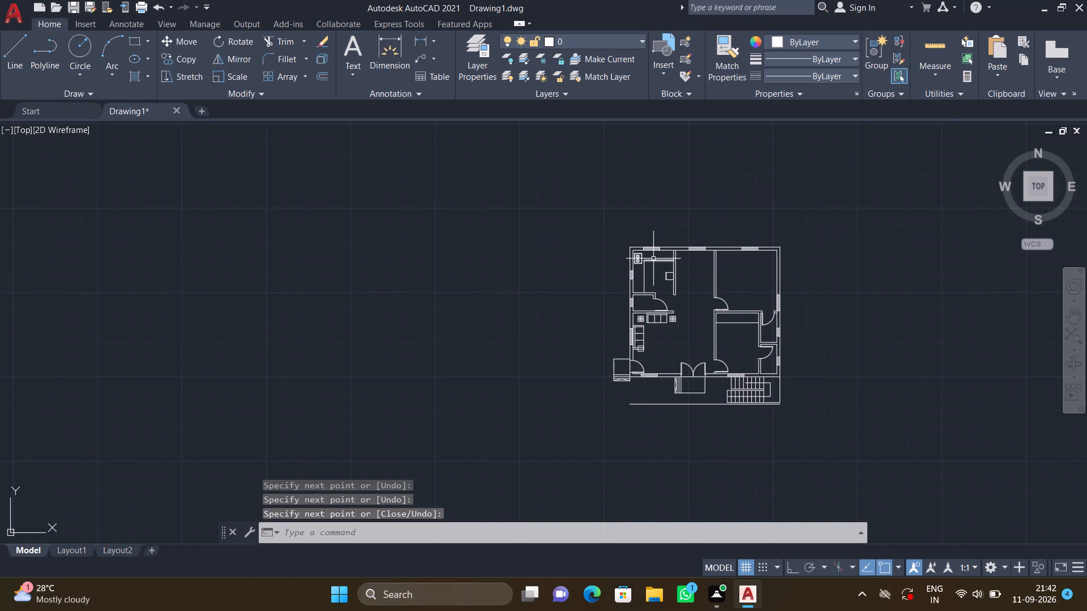
scroll(653, 258, up, 2)
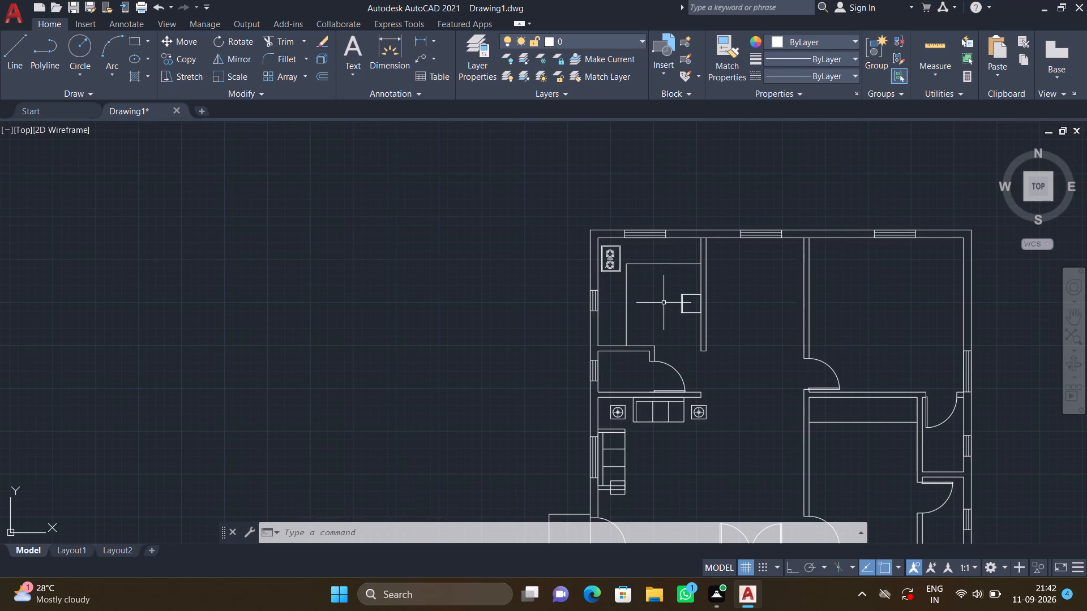
key(ctrl+2)
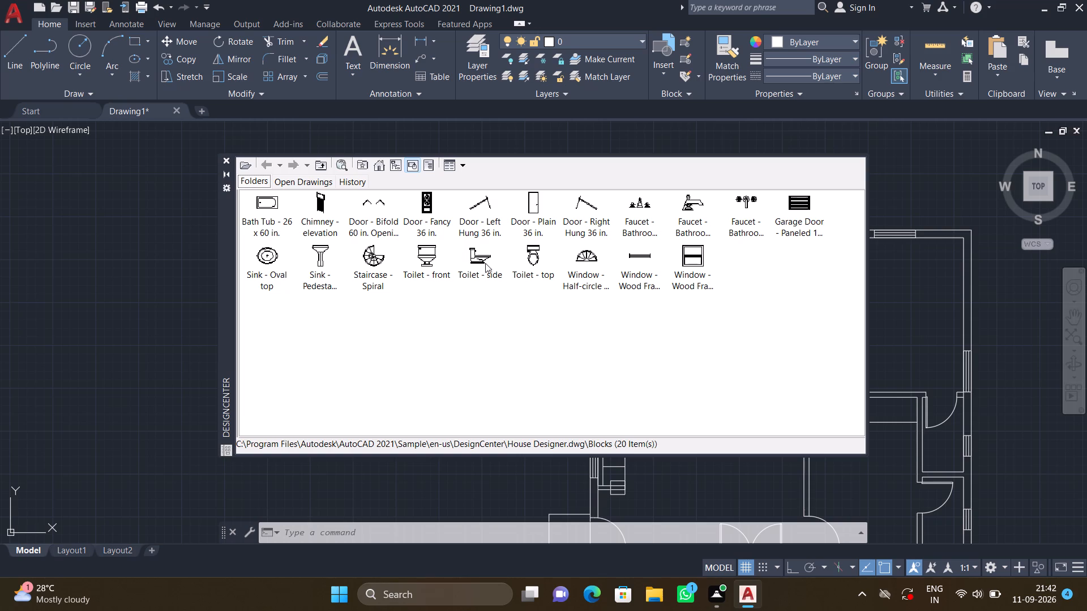
drag(535, 253, 535, 252)
drag(535, 252, 170, 364)
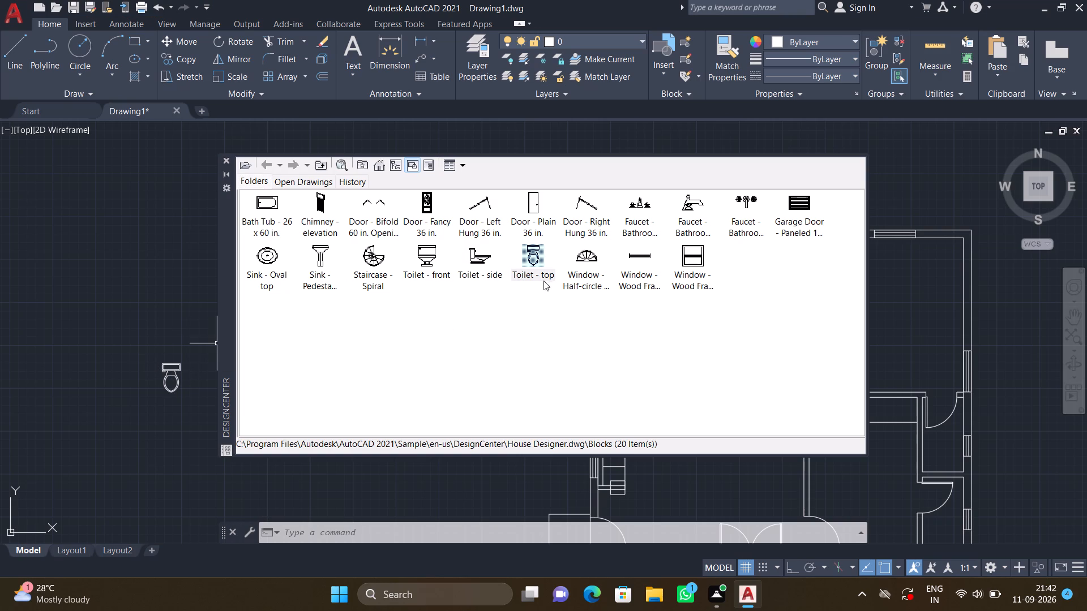
Insert the Sink-single - 30 in top block from DesignCenter's Kitchens.dwg into the empty area above the toilet.
click(378, 164)
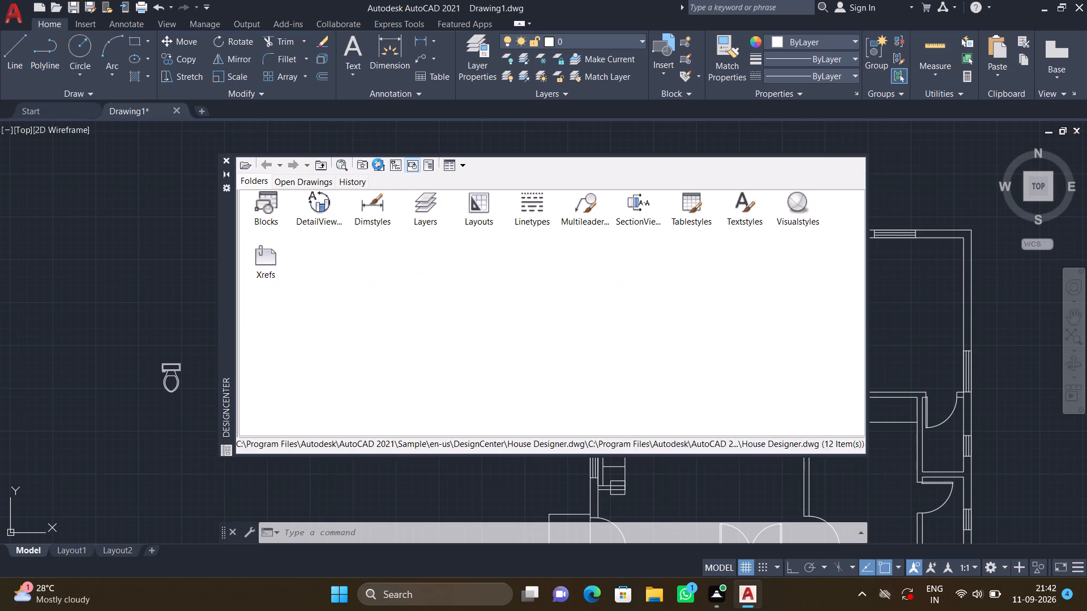
double_click(374, 204)
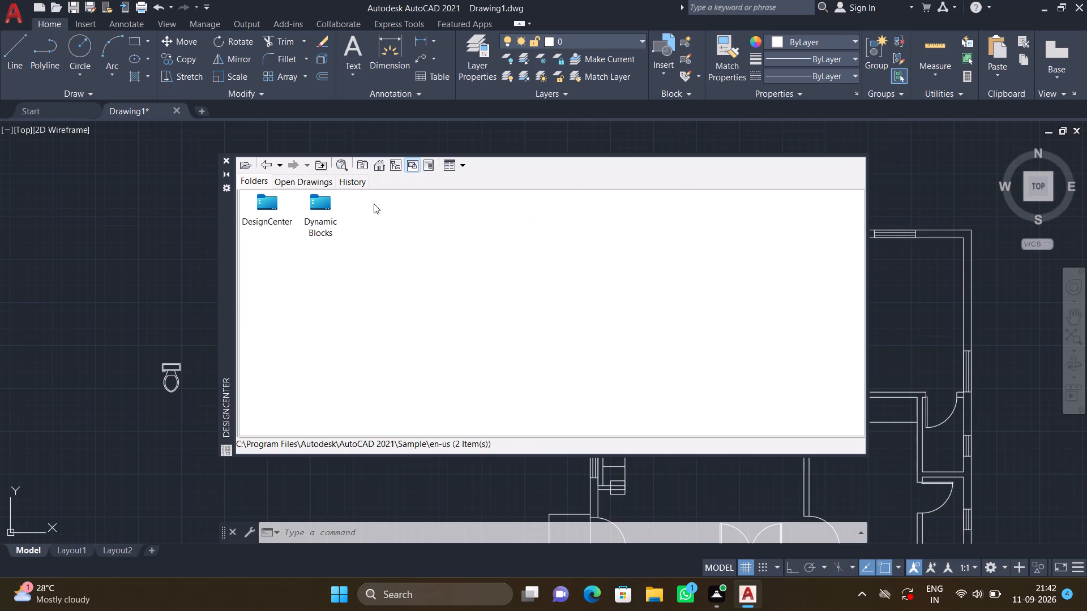
double_click(272, 207)
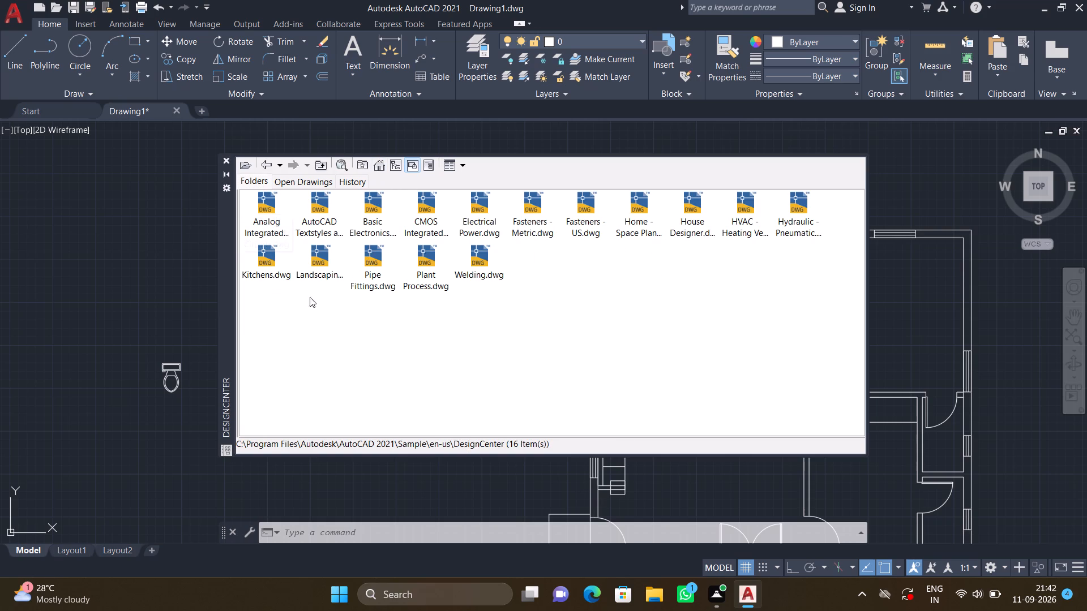
double_click(266, 260)
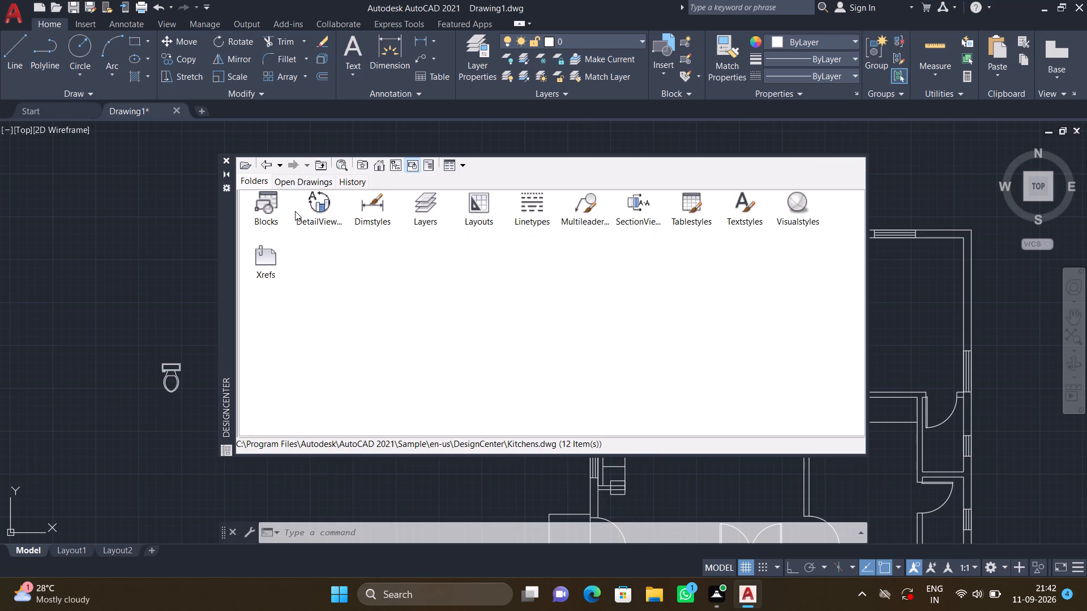
double_click(260, 196)
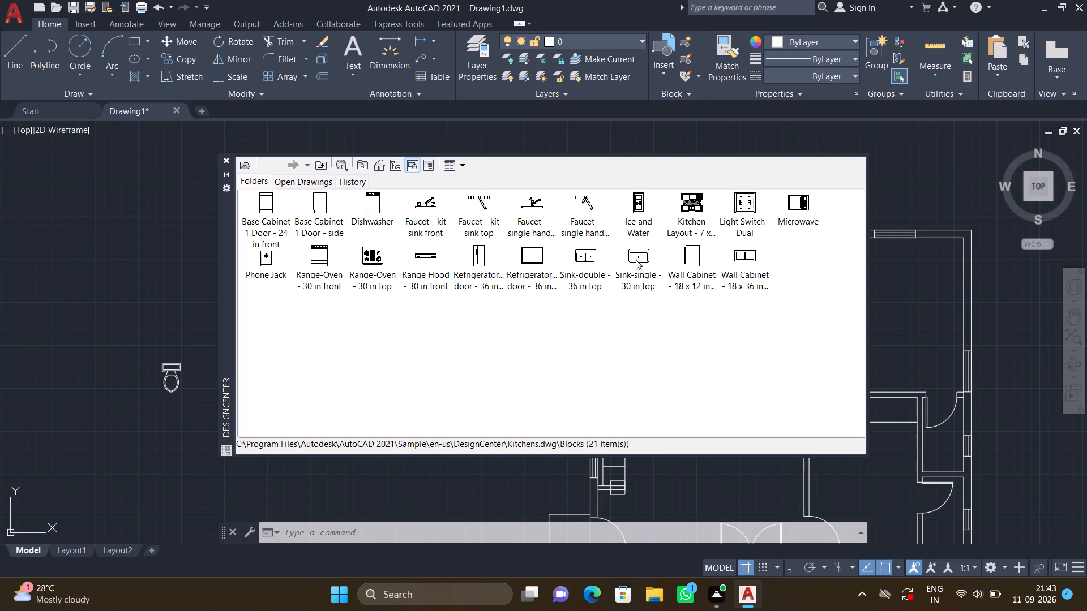
drag(637, 257, 380, 303)
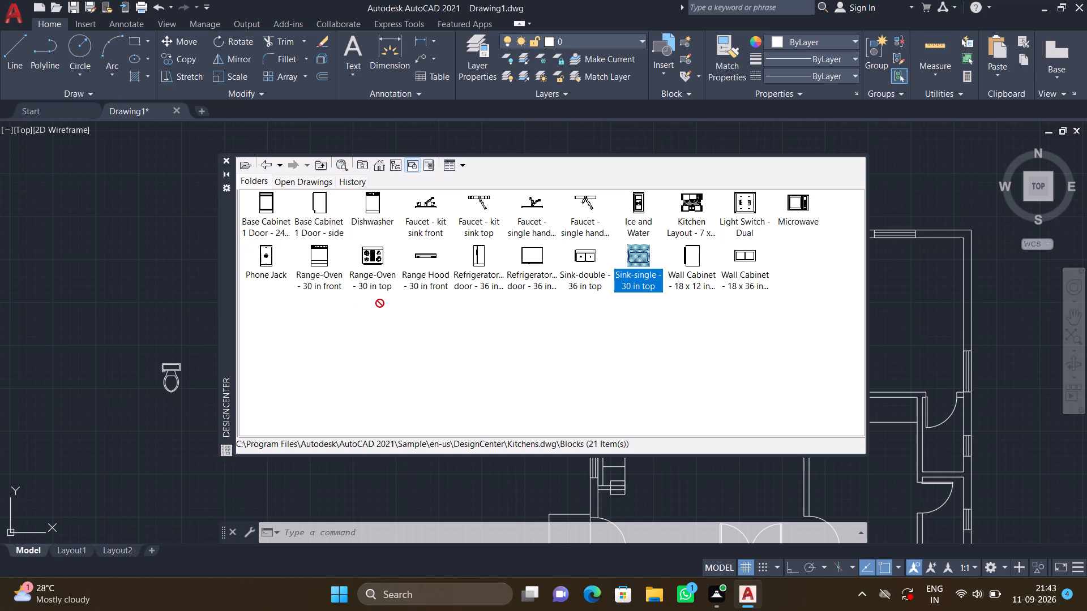
drag(380, 303, 156, 290)
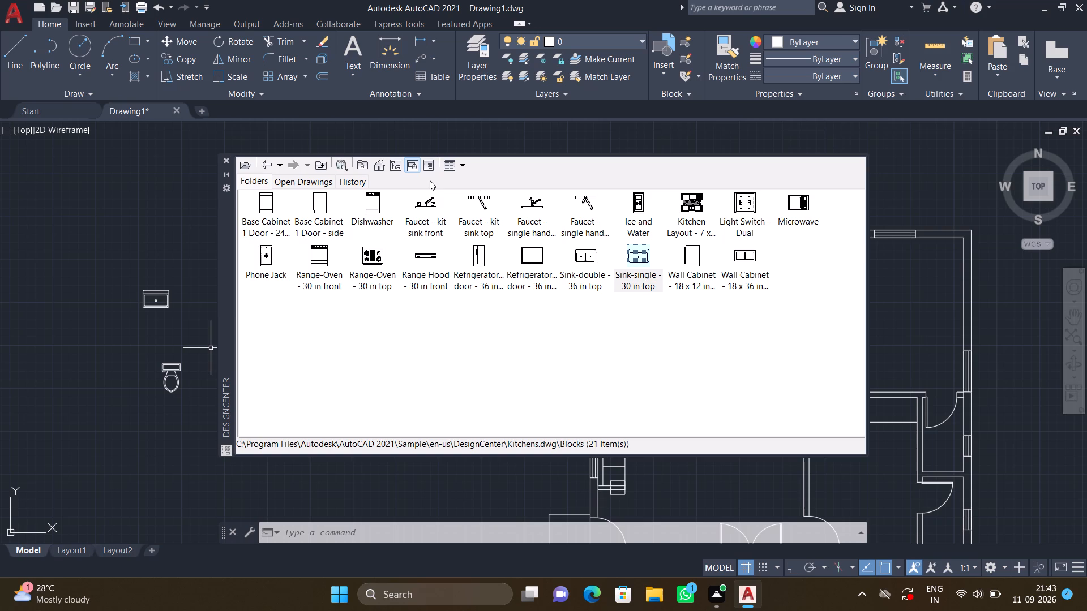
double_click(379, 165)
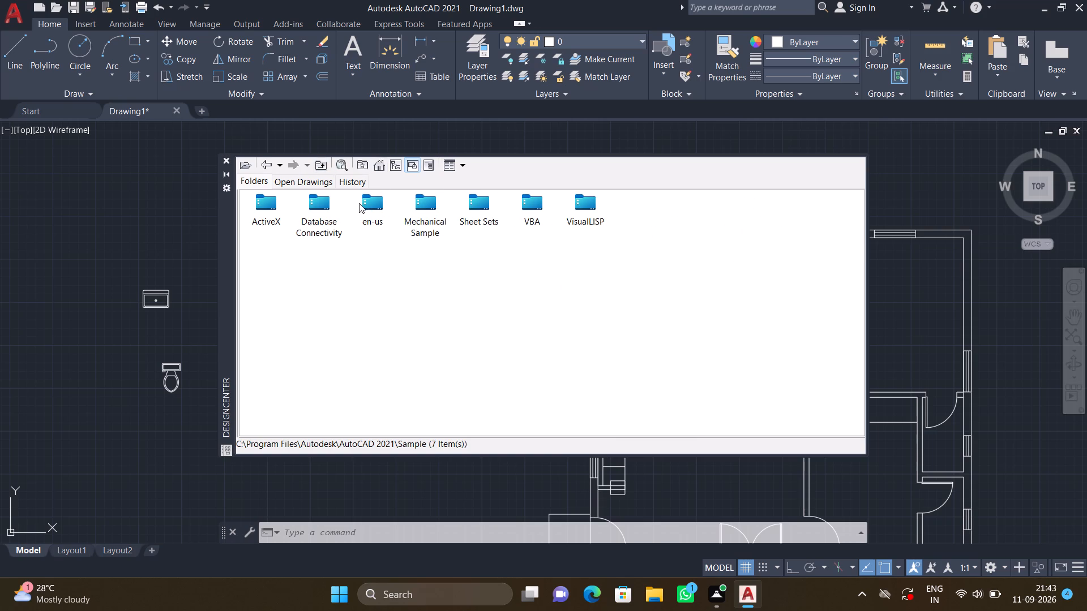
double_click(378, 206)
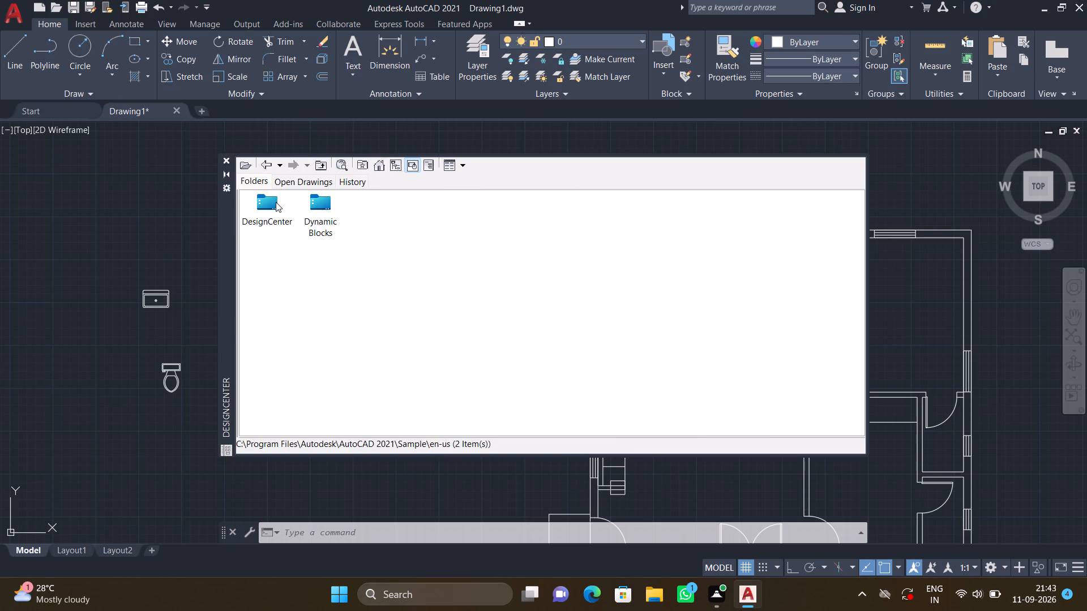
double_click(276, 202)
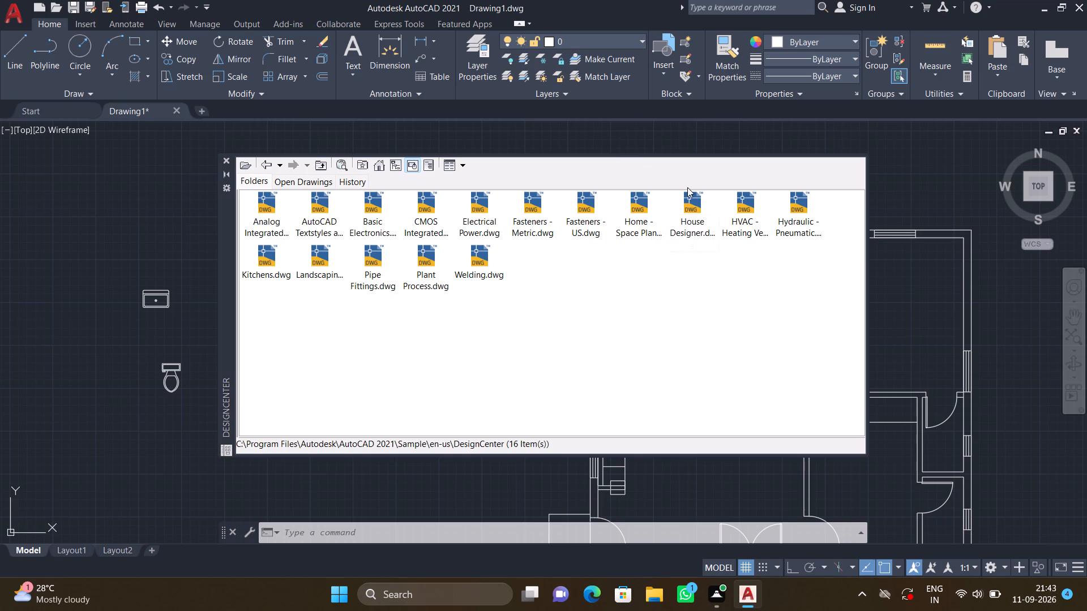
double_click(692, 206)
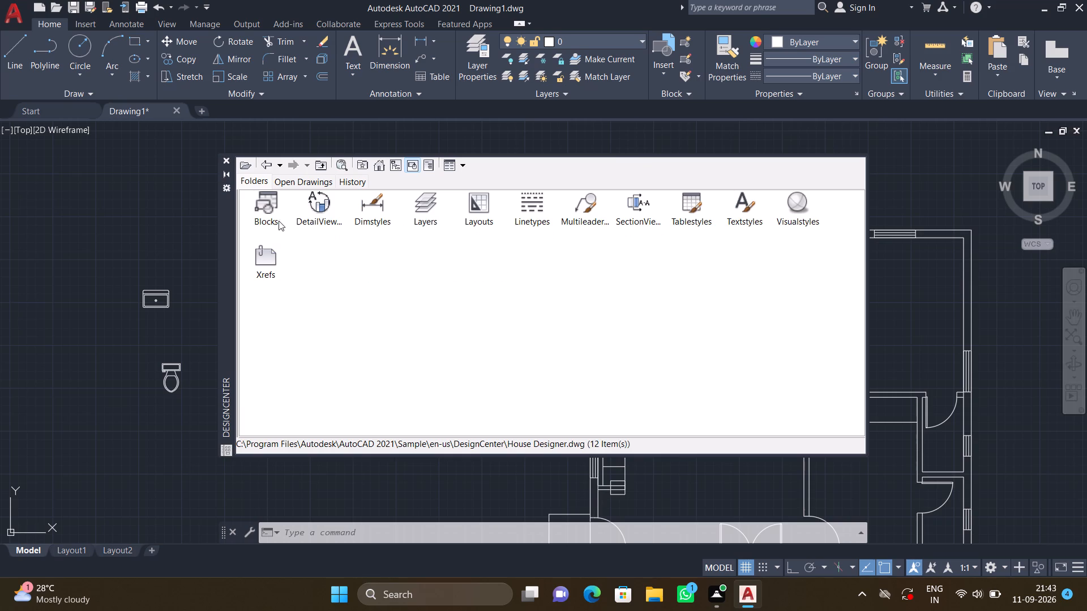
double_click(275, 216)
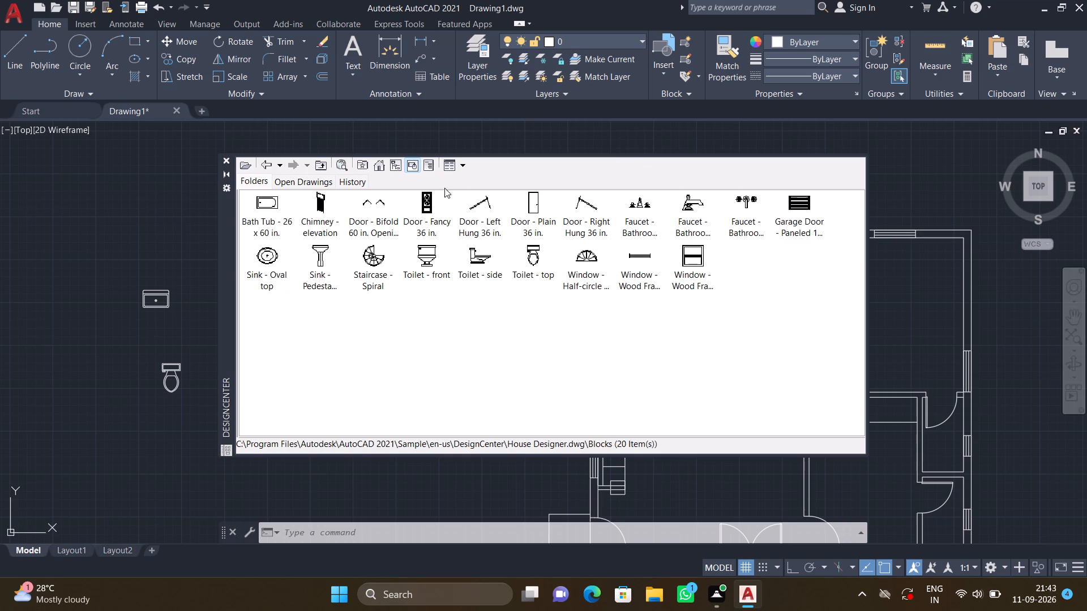
Insert the Bed - Queen block from DesignCenter's Home - Space Planner.dwg into the empty area above the sink.
double_click(374, 161)
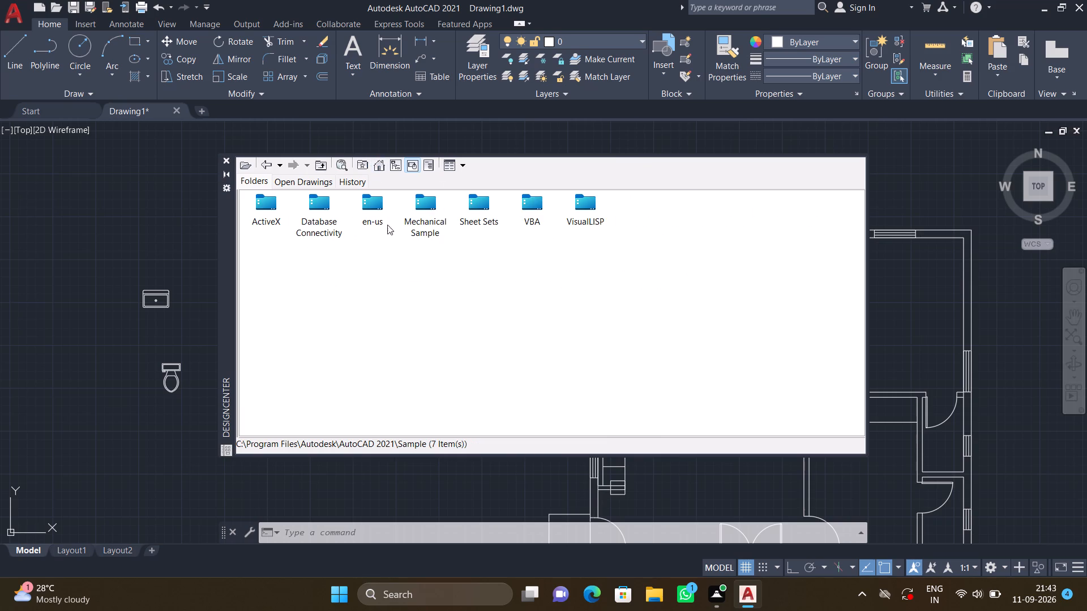
double_click(367, 196)
double_click(271, 199)
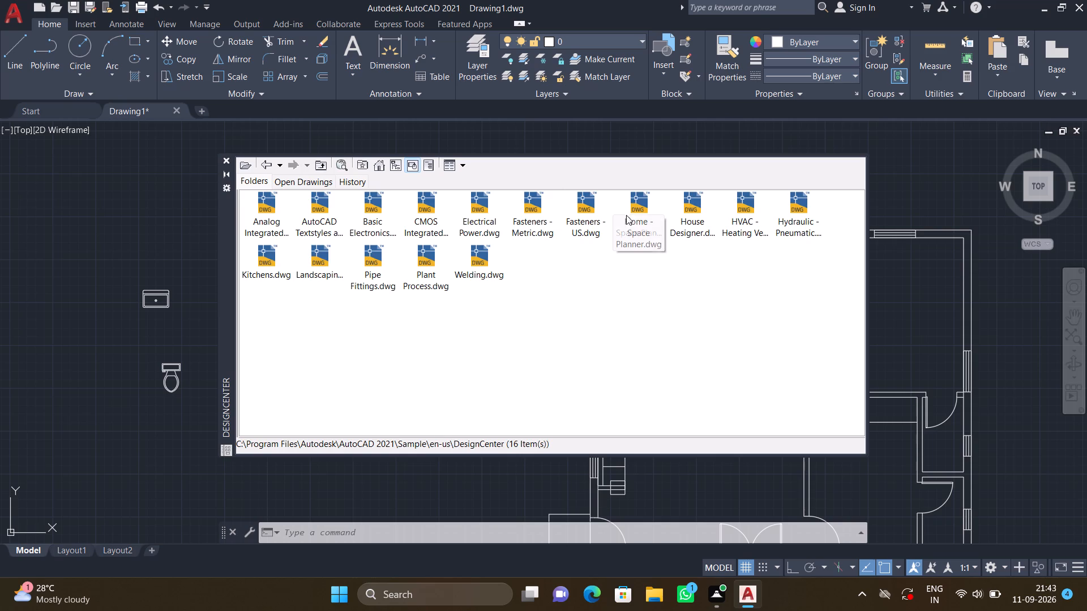
double_click(637, 203)
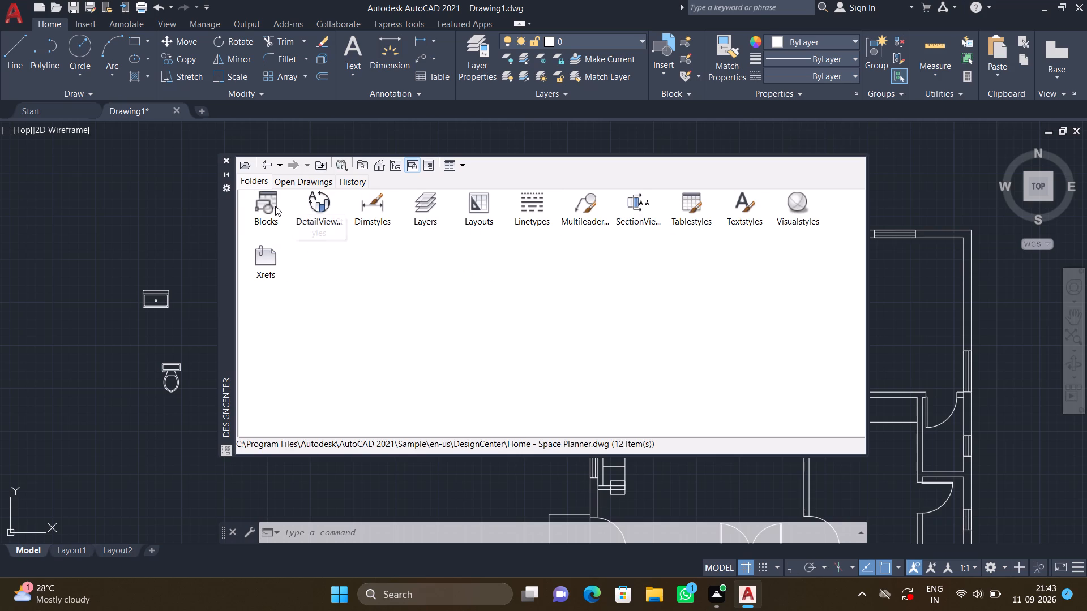
double_click(275, 206)
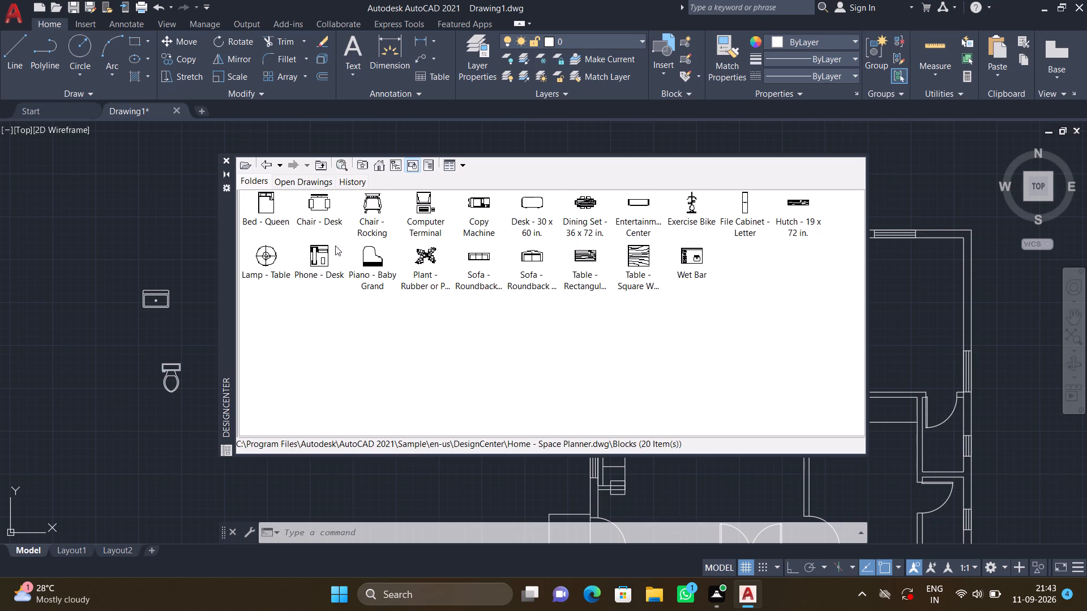
click(260, 199)
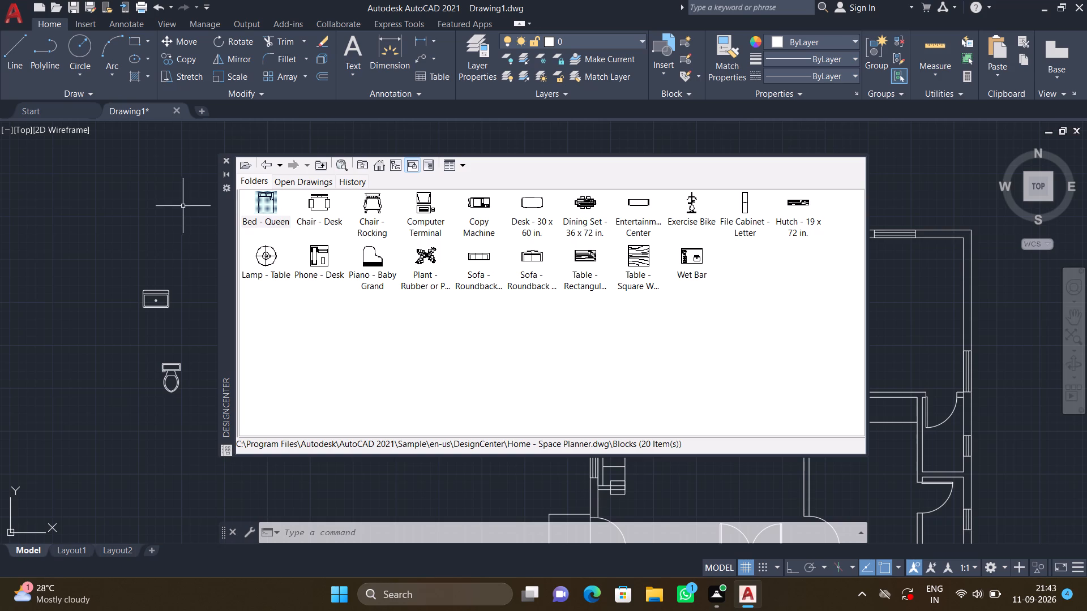
drag(260, 209, 223, 209)
drag(260, 208, 87, 192)
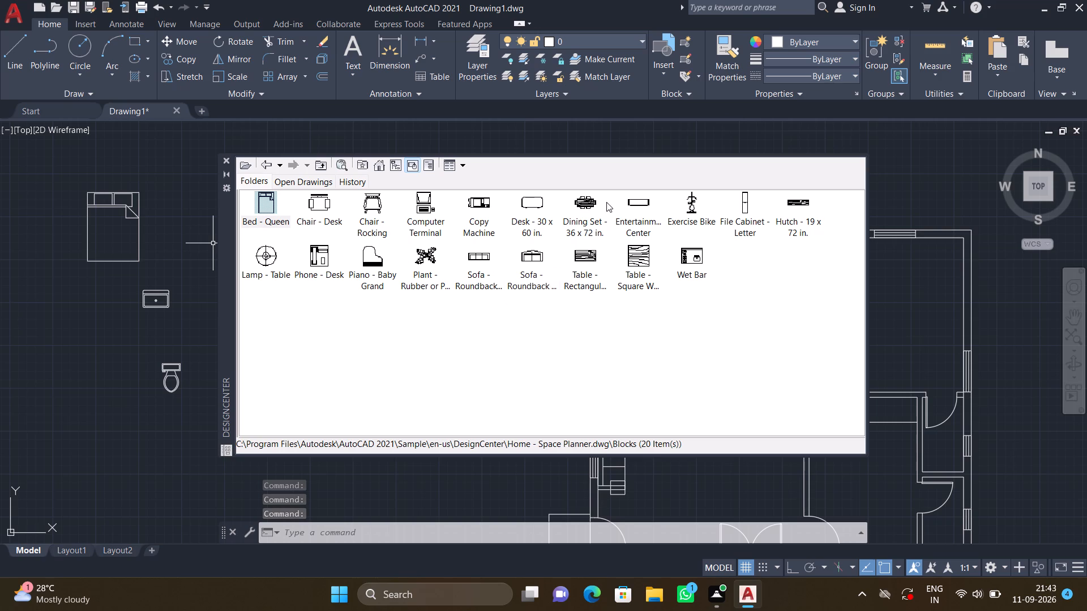
Insert the Dining Set - 36 x 72 in. block below the toilet and close DesignCenter.
drag(583, 201, 315, 457)
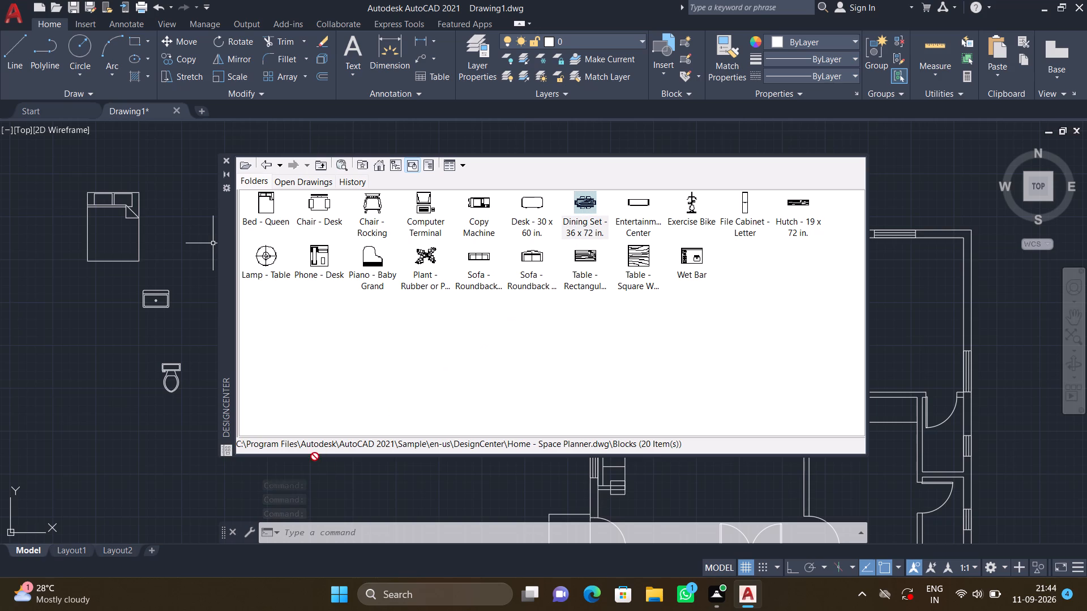
drag(315, 457, 158, 490)
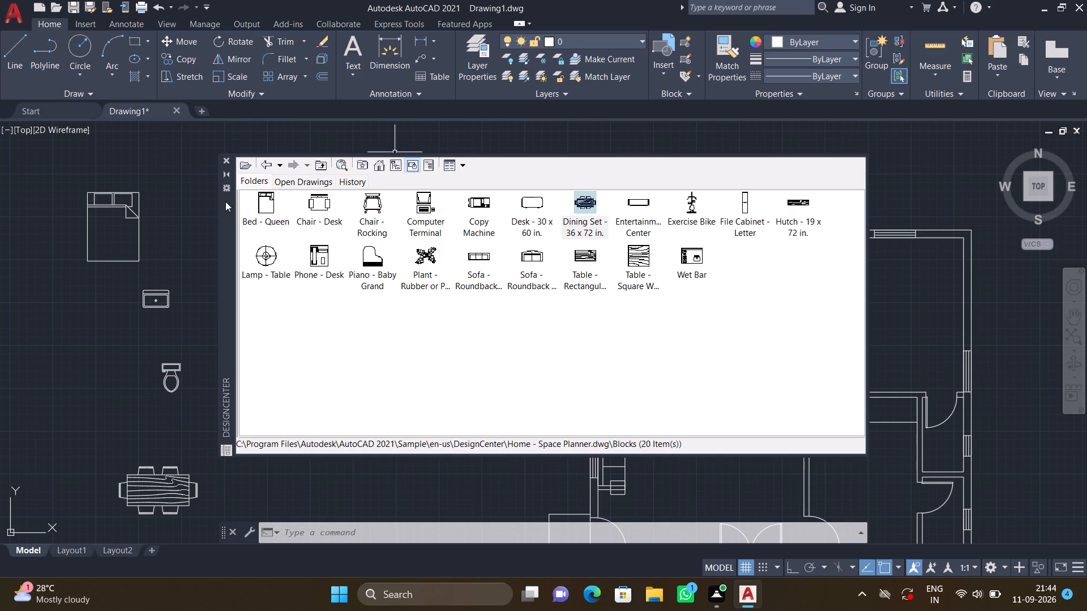
click(224, 162)
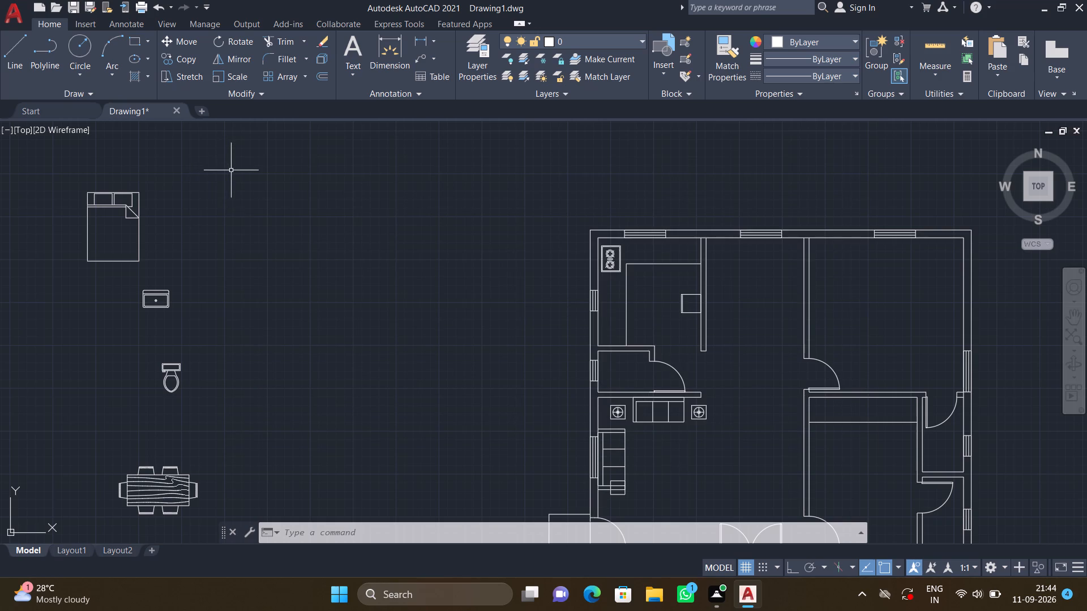
With Ortho on, rotate the dining set 270° about its tabletop's upper-left corner so it stands vertically.
scroll(233, 173, down, 1)
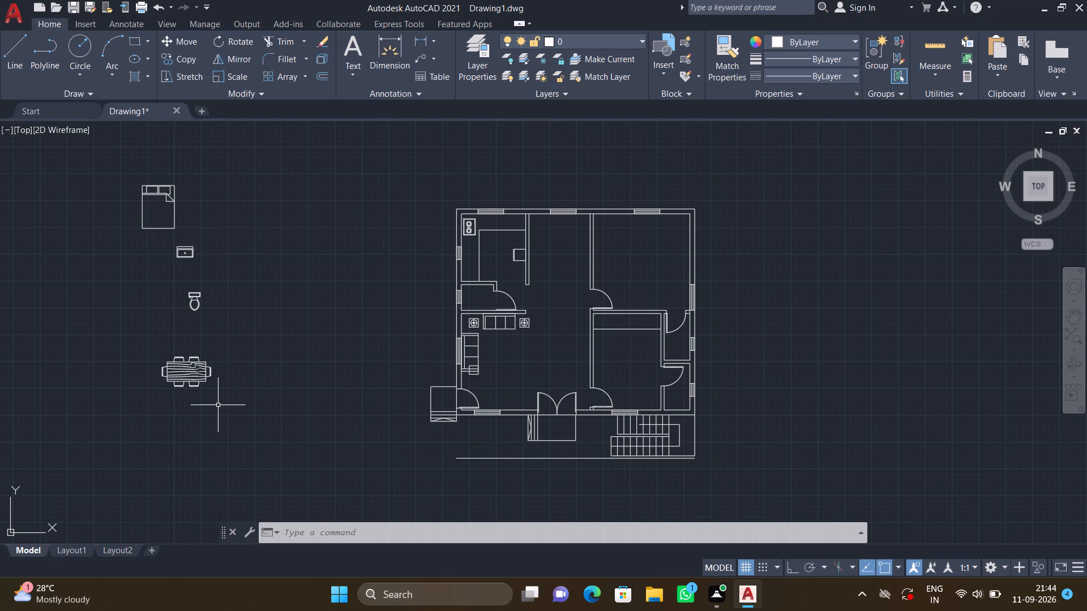
key(F8)
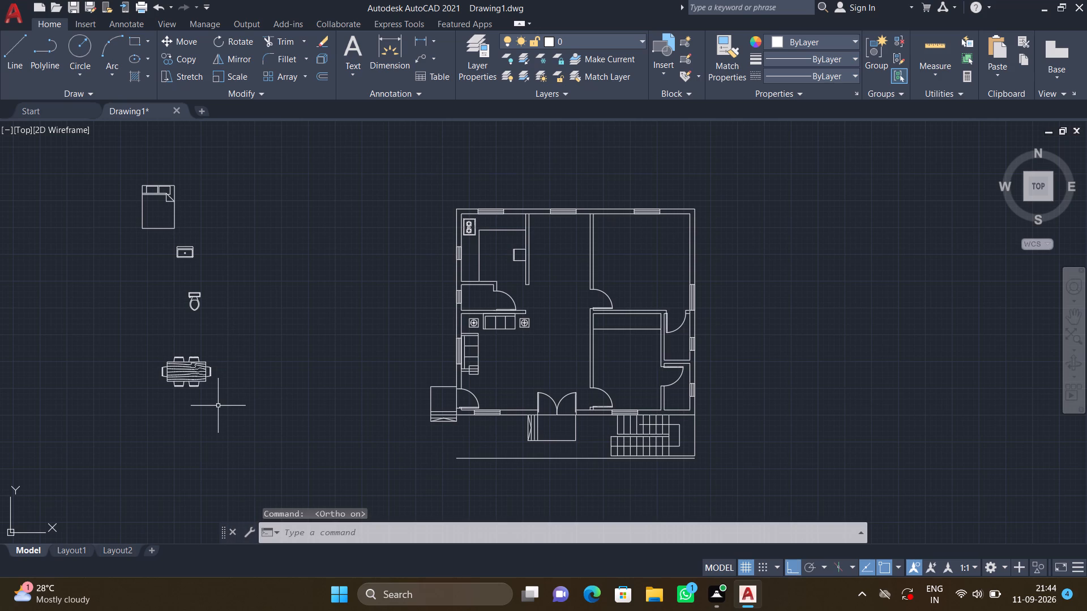
text(RO)
key(Return)
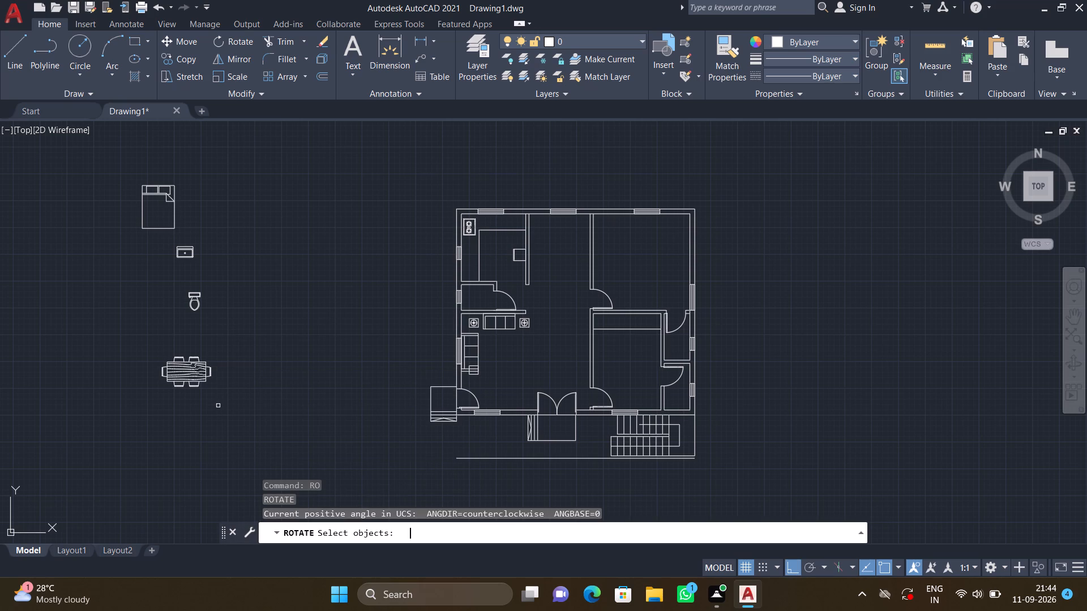
click(203, 378)
key(Return)
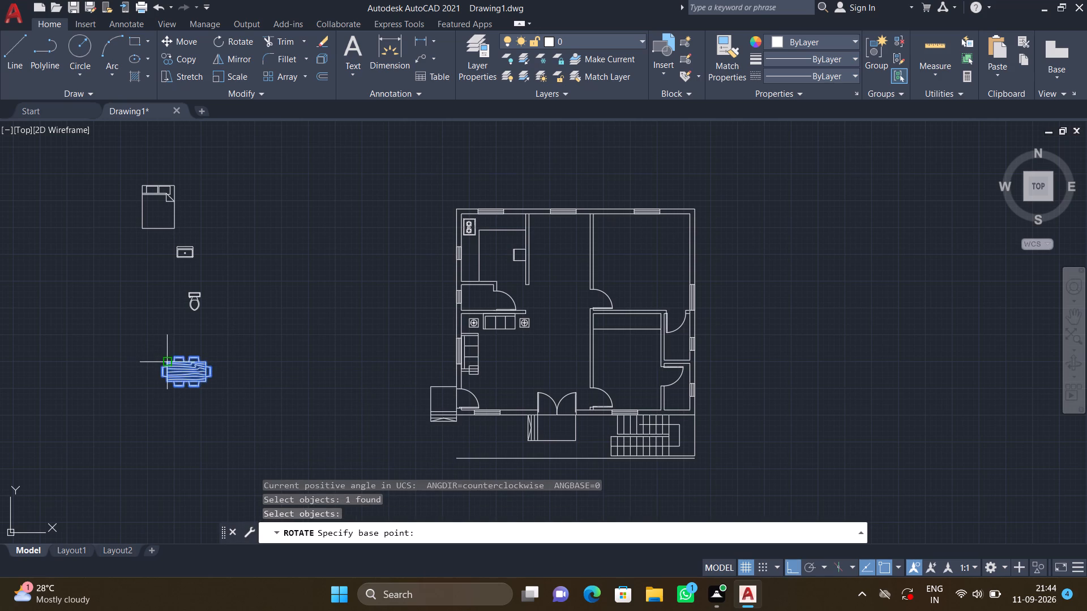
click(165, 360)
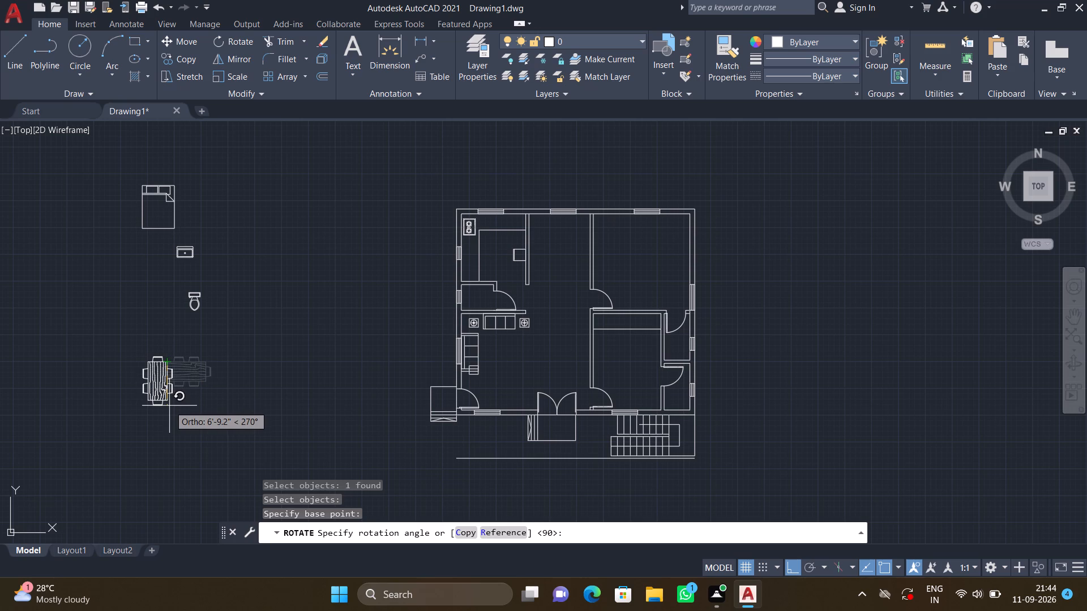
click(169, 406)
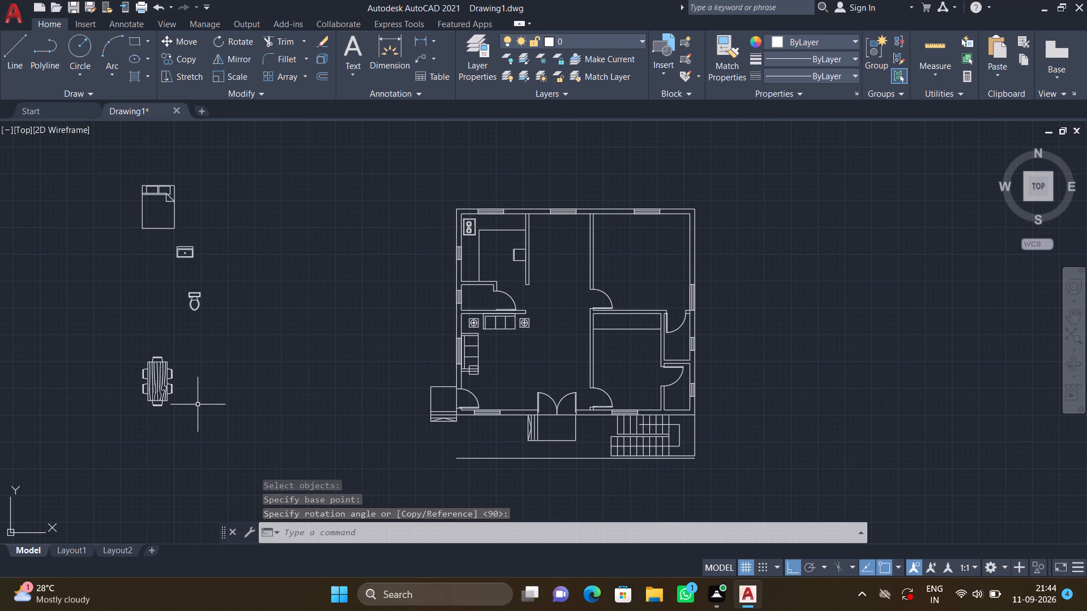
With Ortho off, copy the rotated dining set into the upper middle of the floor plan, between the kitchen and the upper-right room.
text(CO)
key(Return)
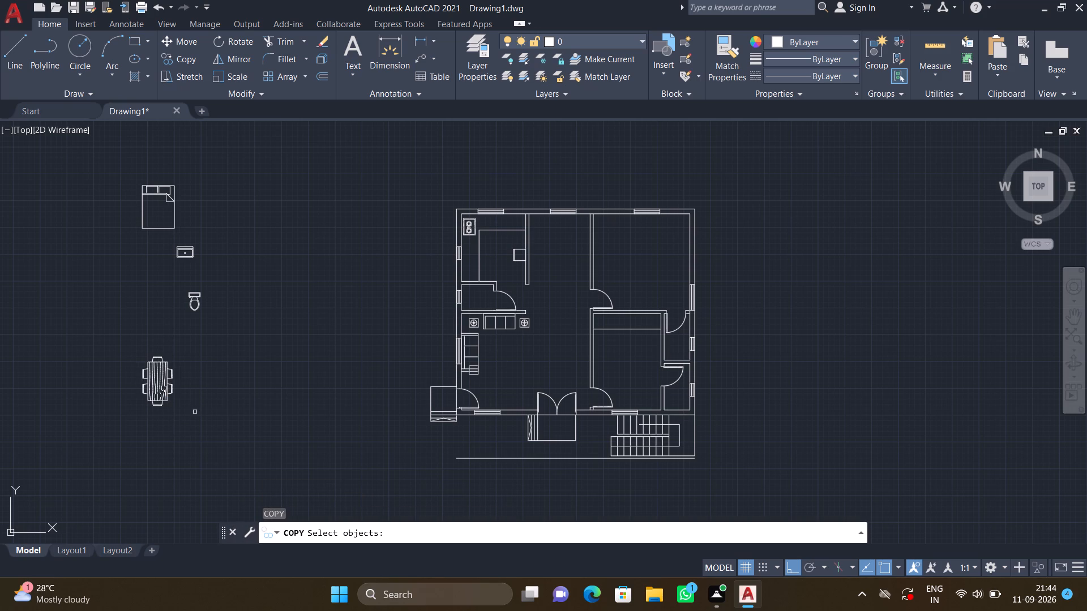
click(194, 412)
click(118, 340)
key(Return)
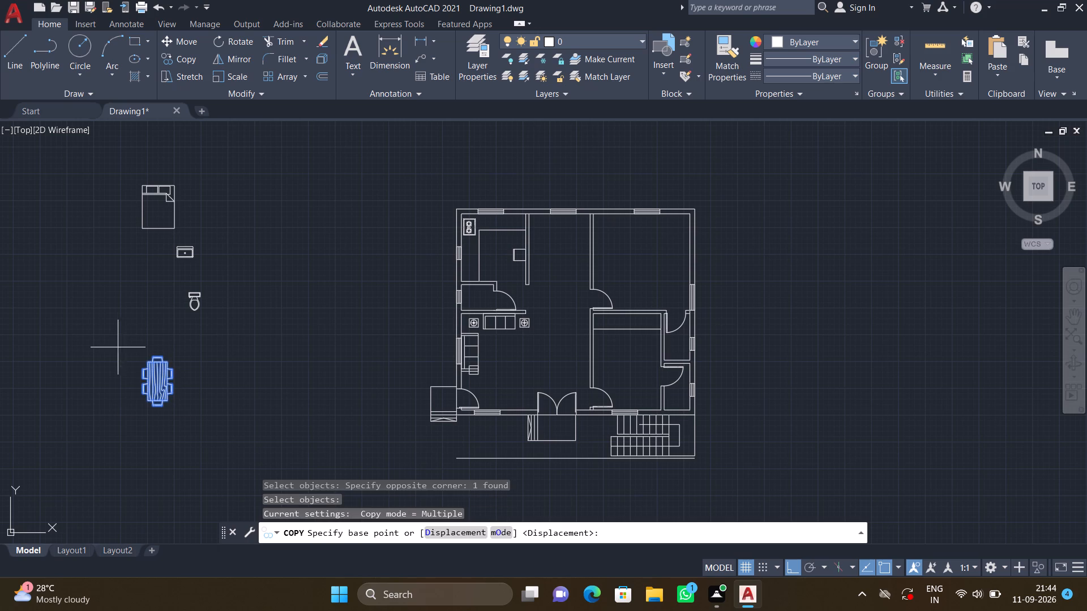
click(145, 361)
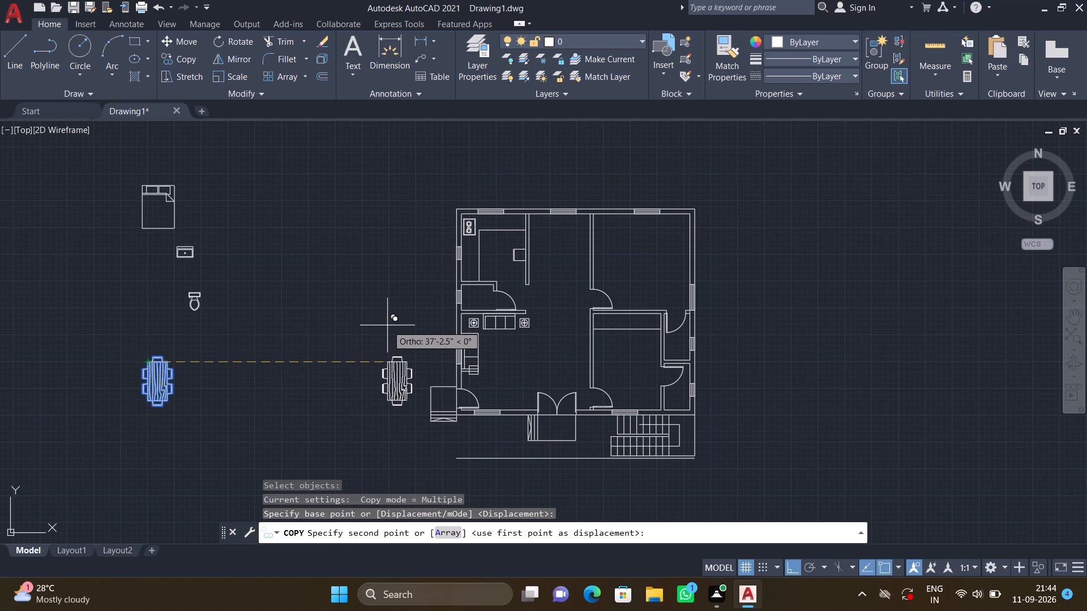
key(F8)
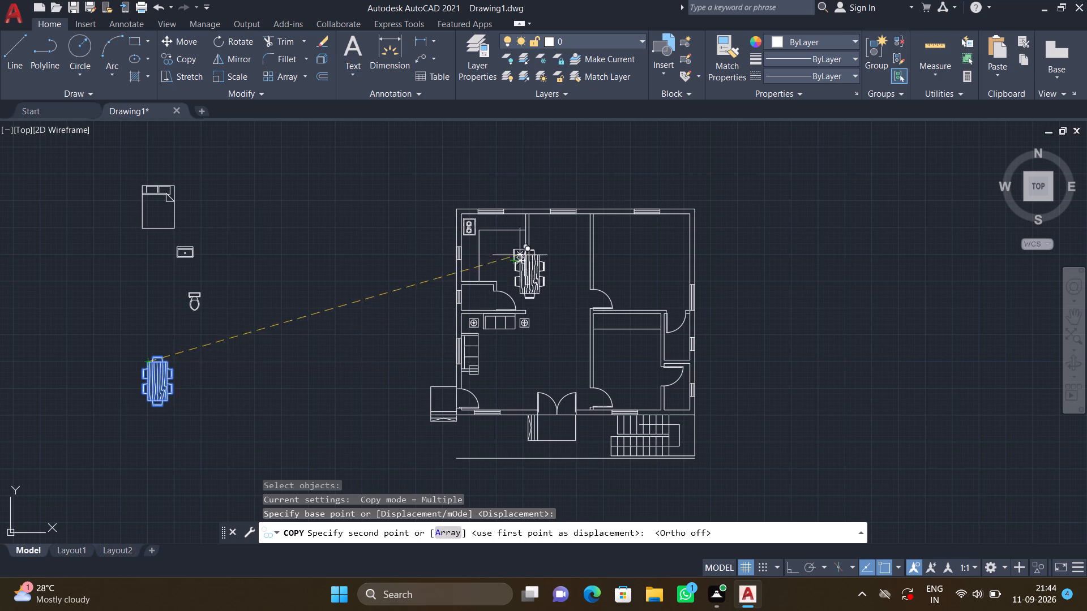
scroll(546, 238, up, 1)
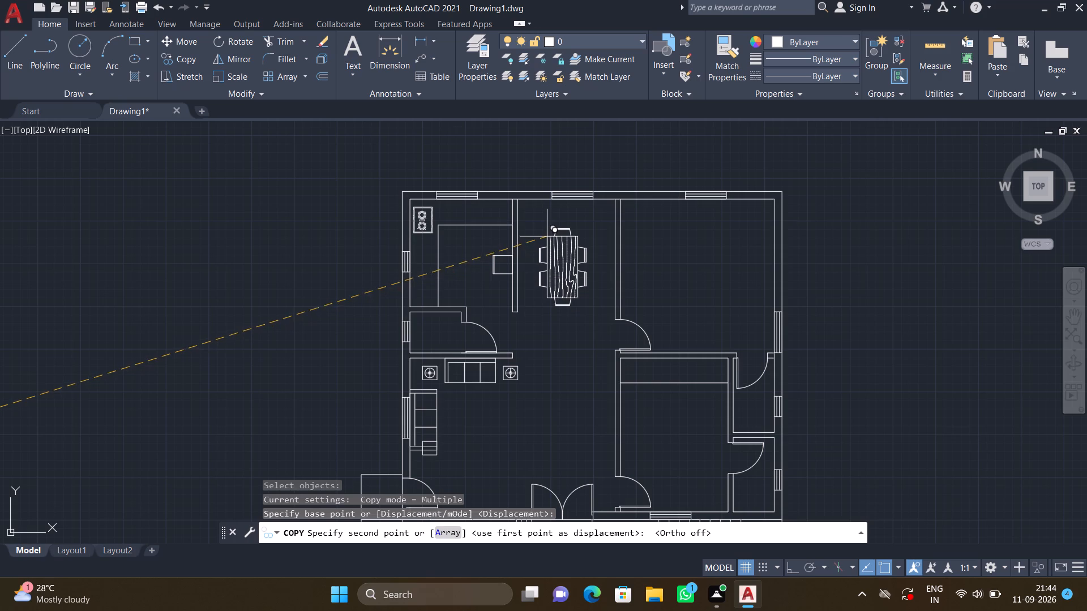
click(549, 231)
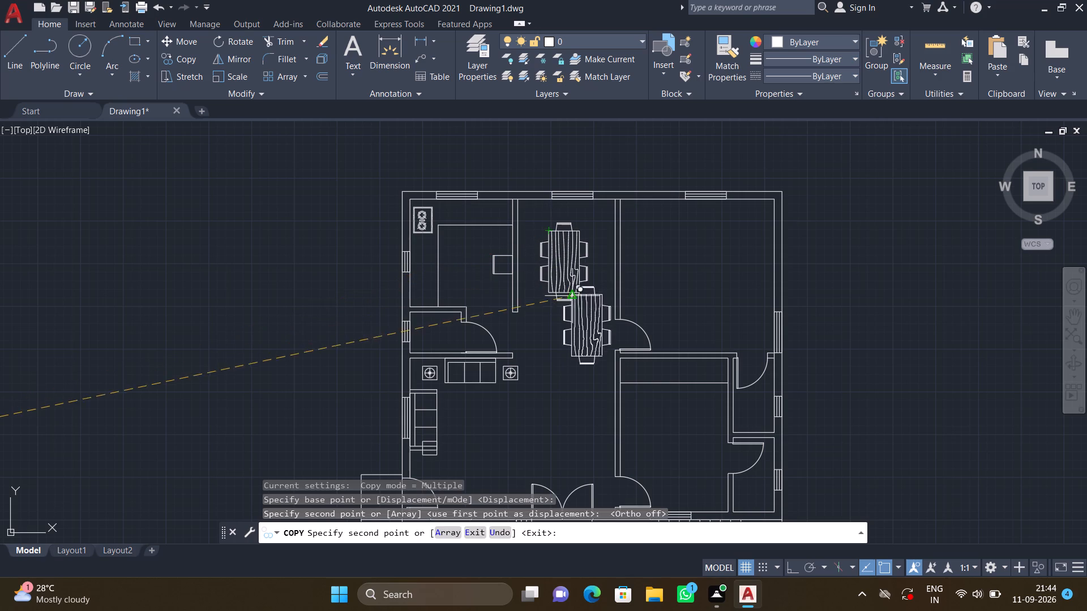
key(Return)
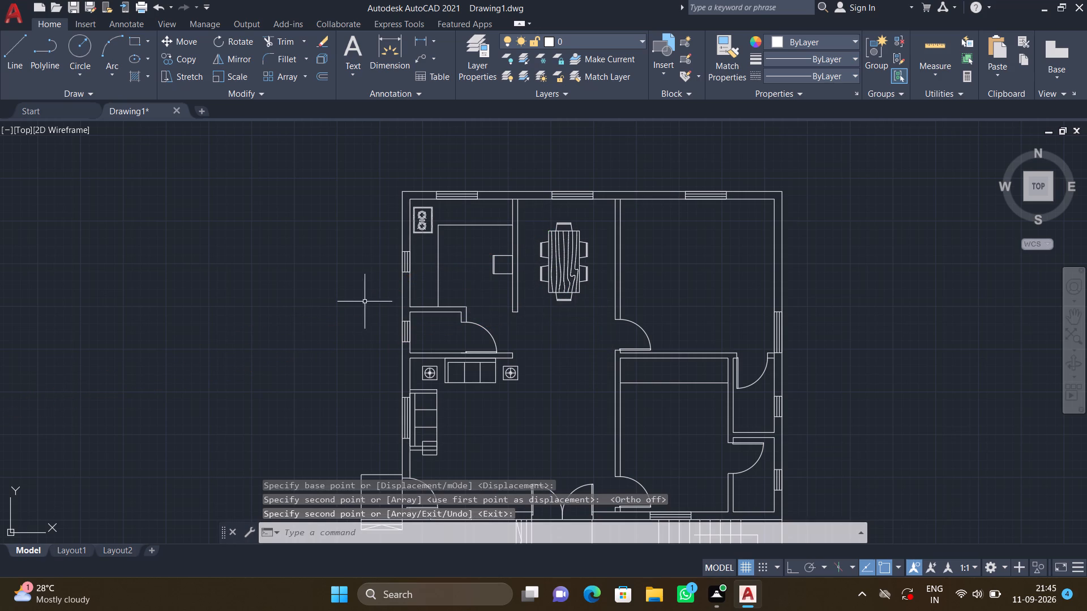
With Ortho on, rotate the single sink block 90° about its upper-left corner.
scroll(341, 305, down, 2)
middle_drag(166, 338, 224, 310)
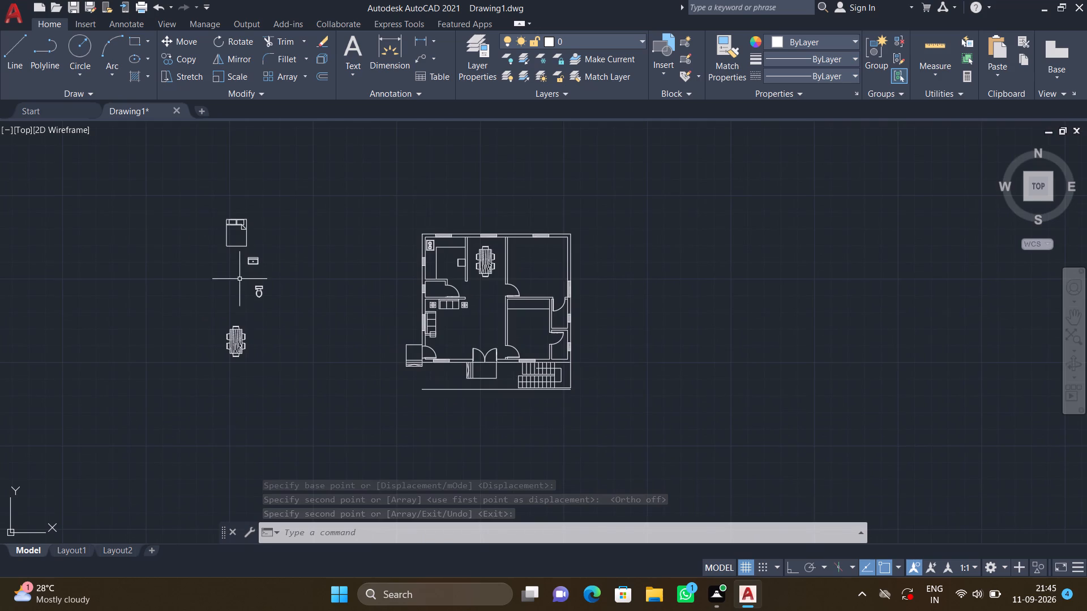
scroll(246, 261, up, 3)
text(RO)
key(Return)
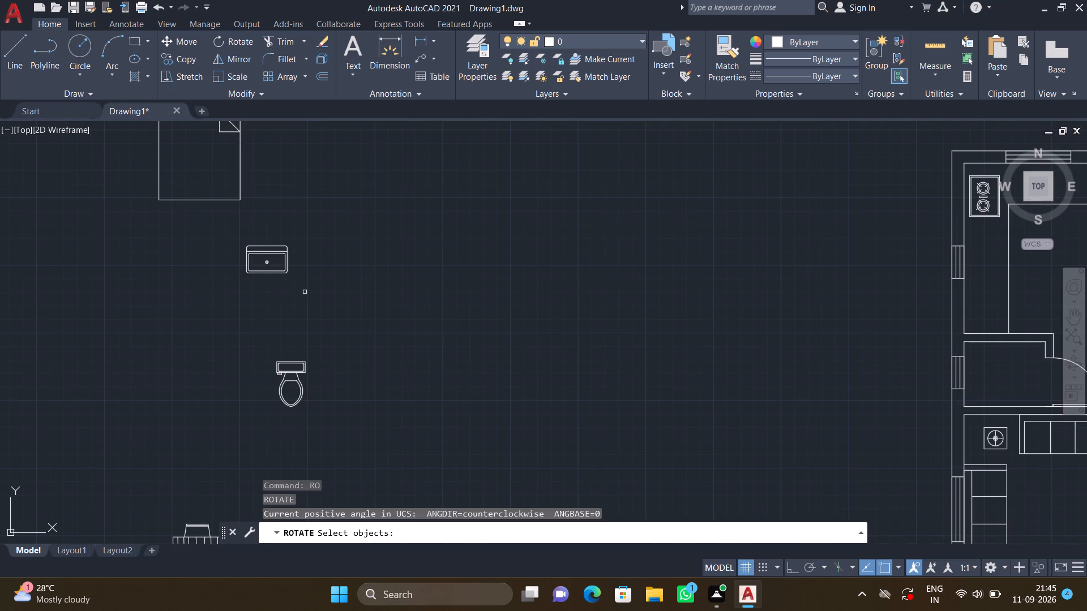
key(F8)
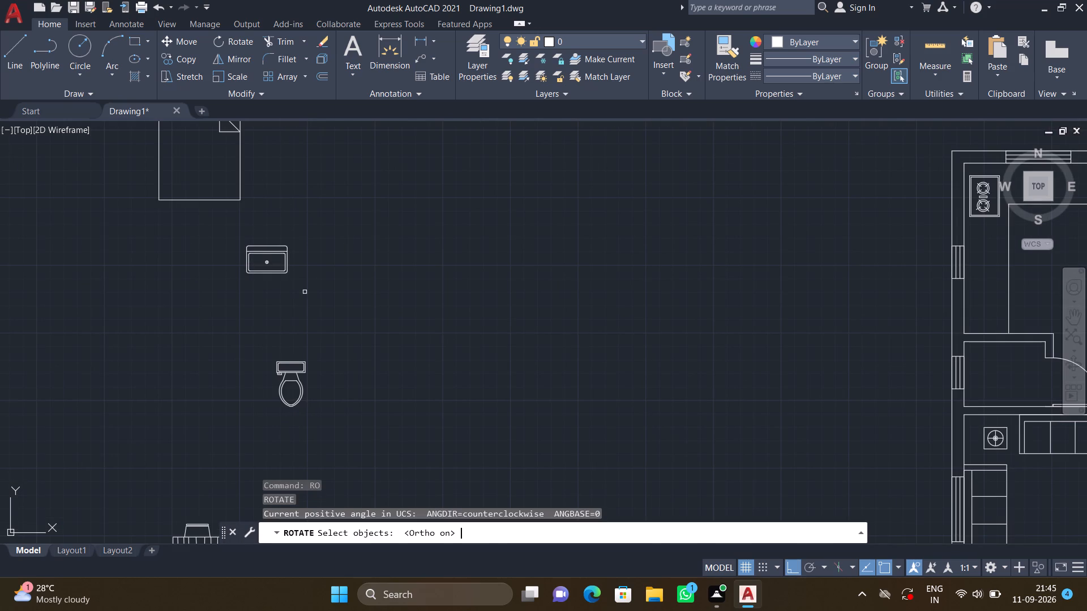
click(301, 286)
click(222, 239)
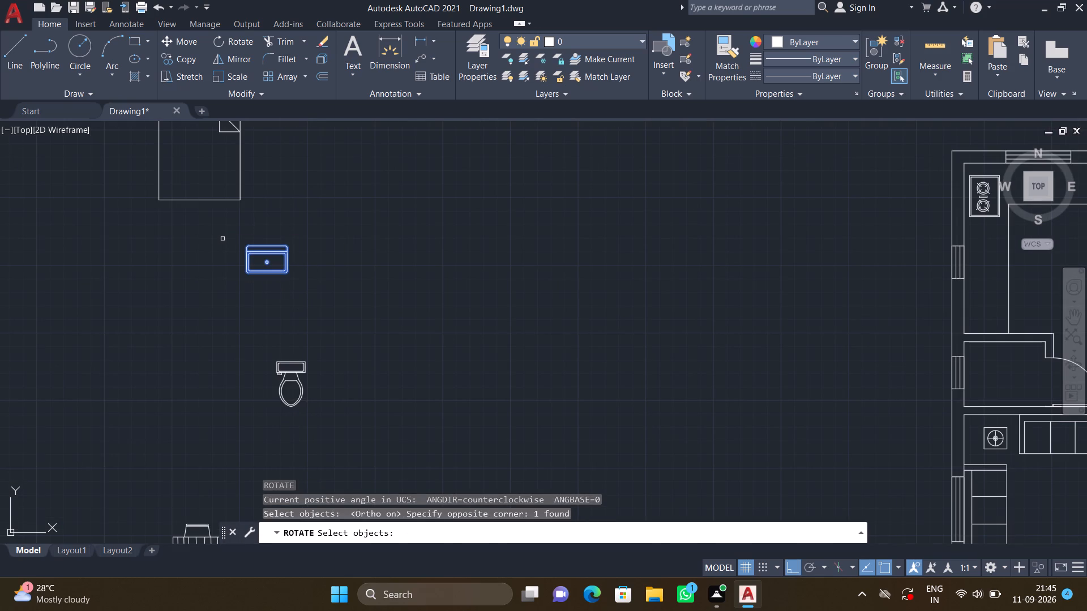
key(Return)
click(252, 249)
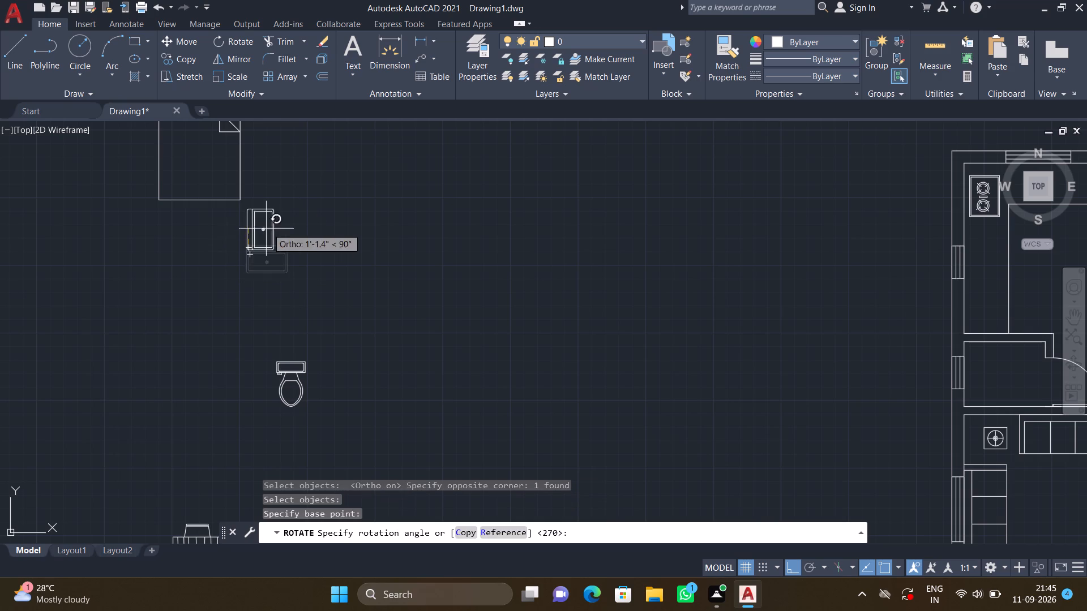
click(270, 187)
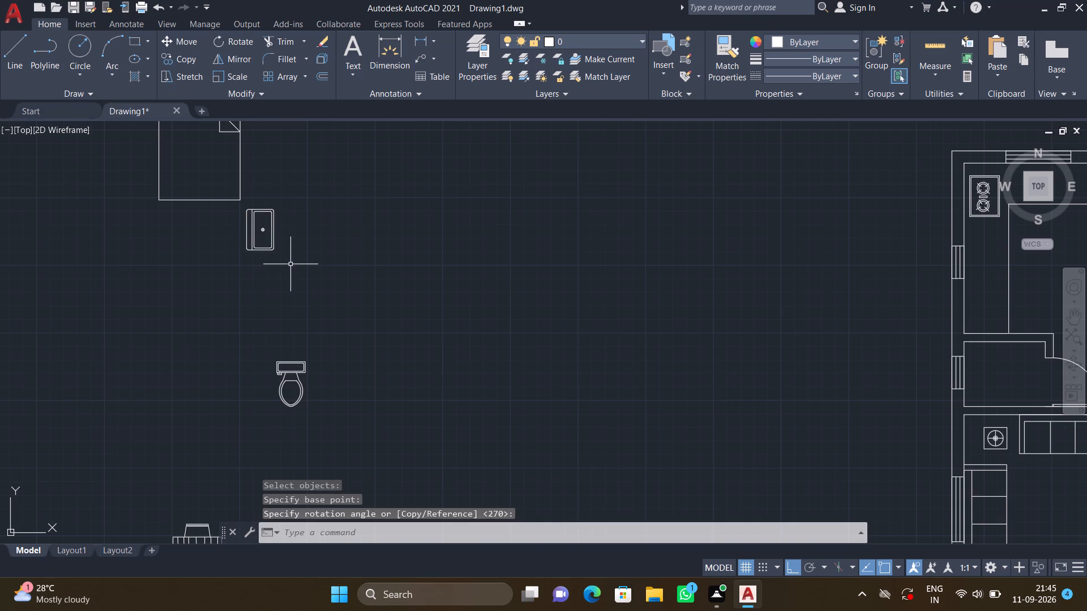
With Ortho off, copy the rotated sink onto the kitchen's left counter, below the stove and just above the lower counter wall.
text(CO)
key(Return)
drag(290, 264, 286, 254)
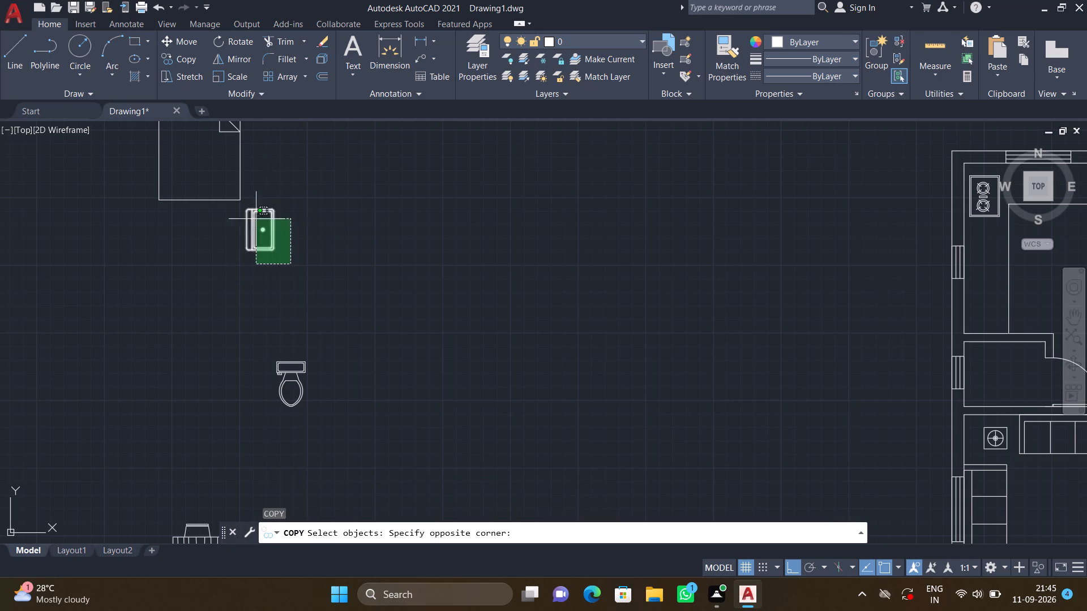
click(237, 205)
key(Return)
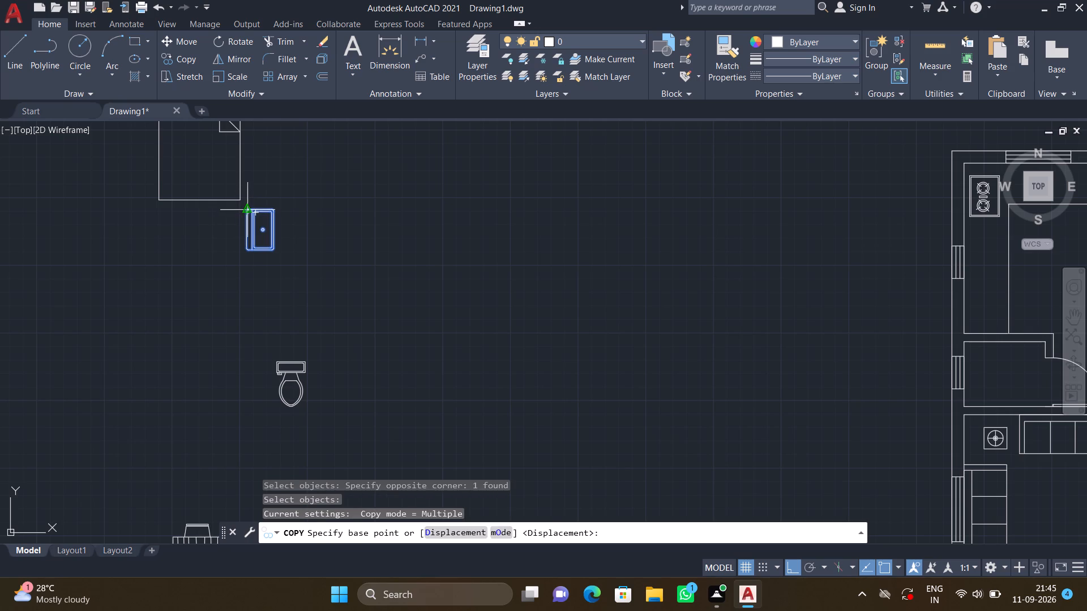
click(246, 209)
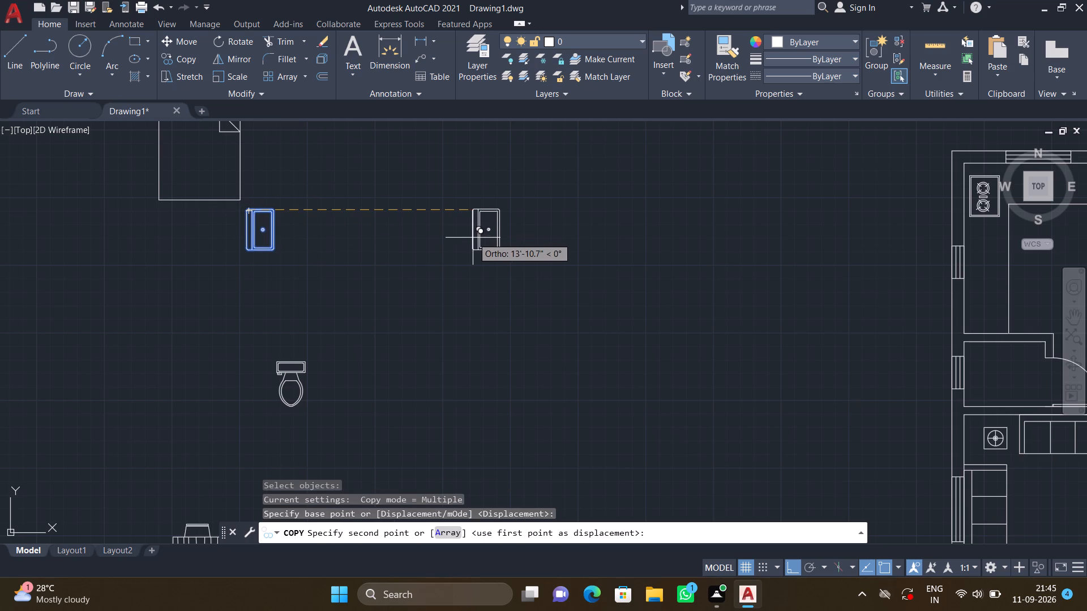
key(F8)
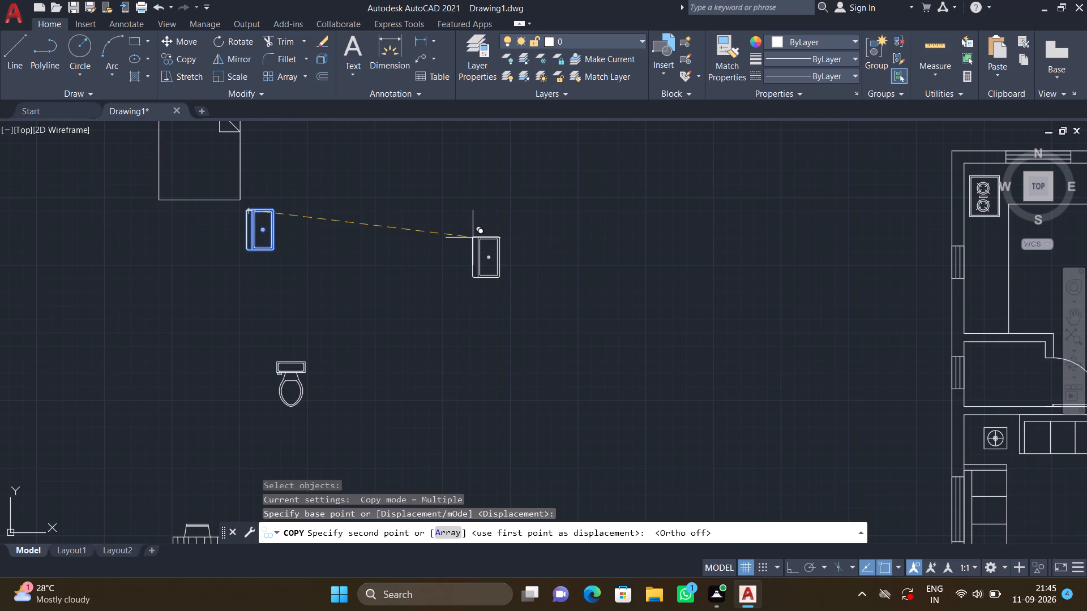
scroll(688, 243, down, 1)
middle_drag(688, 243, 496, 286)
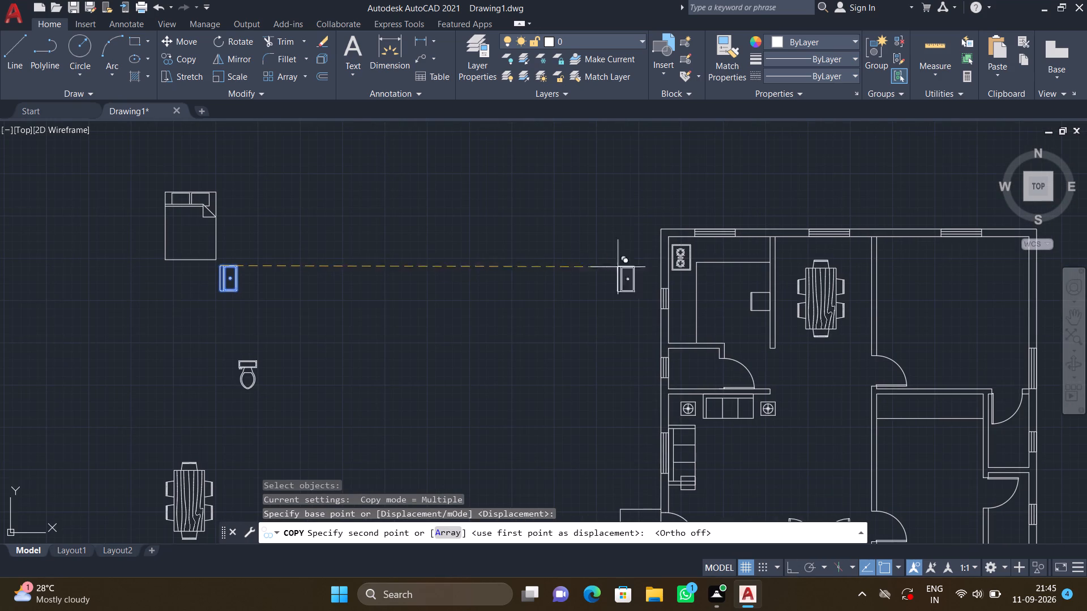
scroll(698, 295, up, 2)
scroll(647, 339, up, 1)
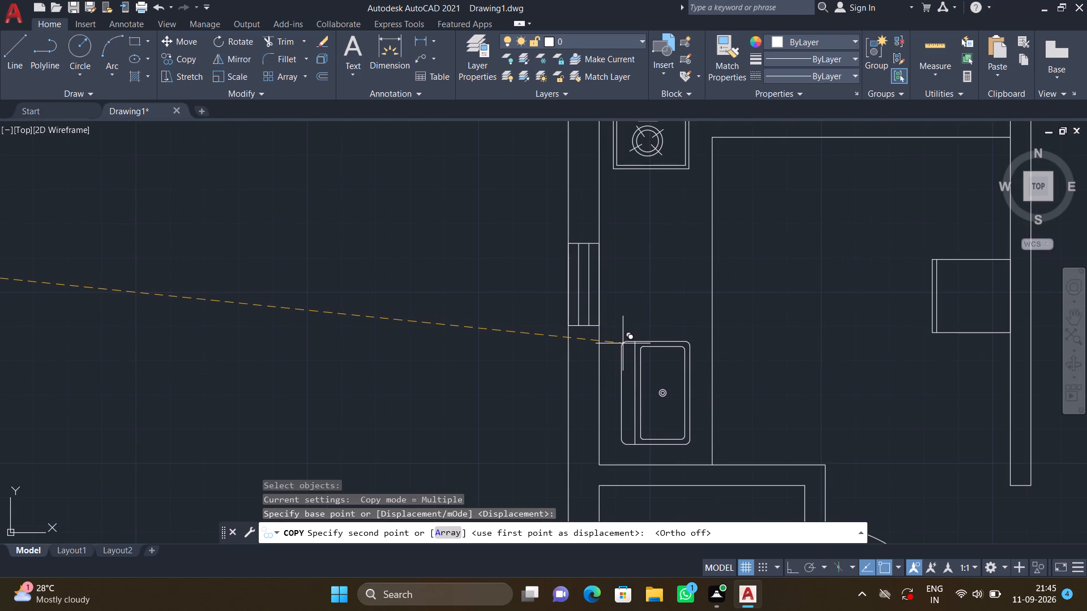
click(623, 343)
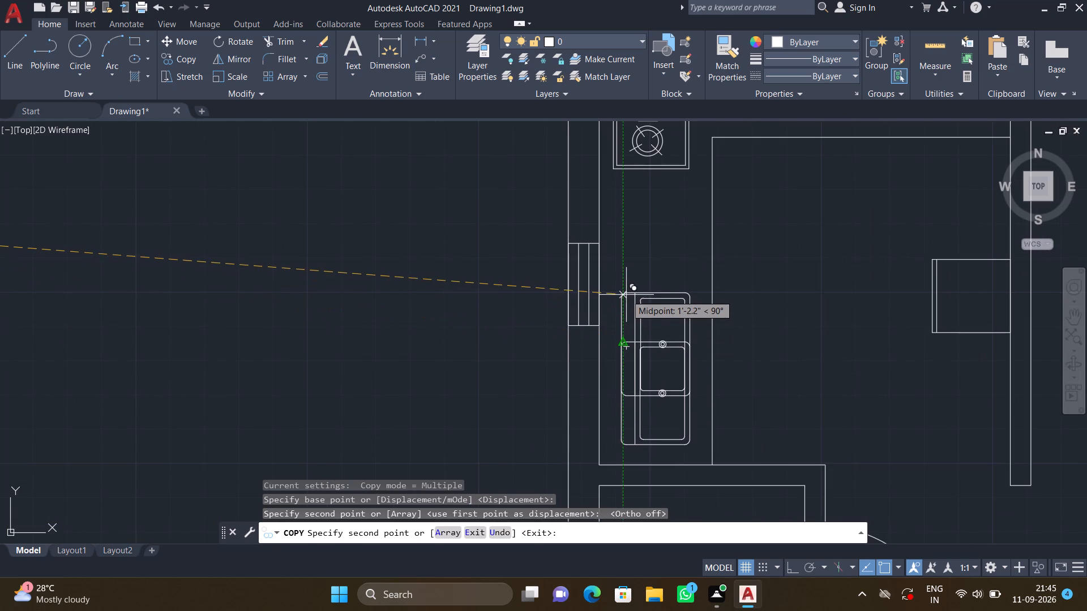
key(Return)
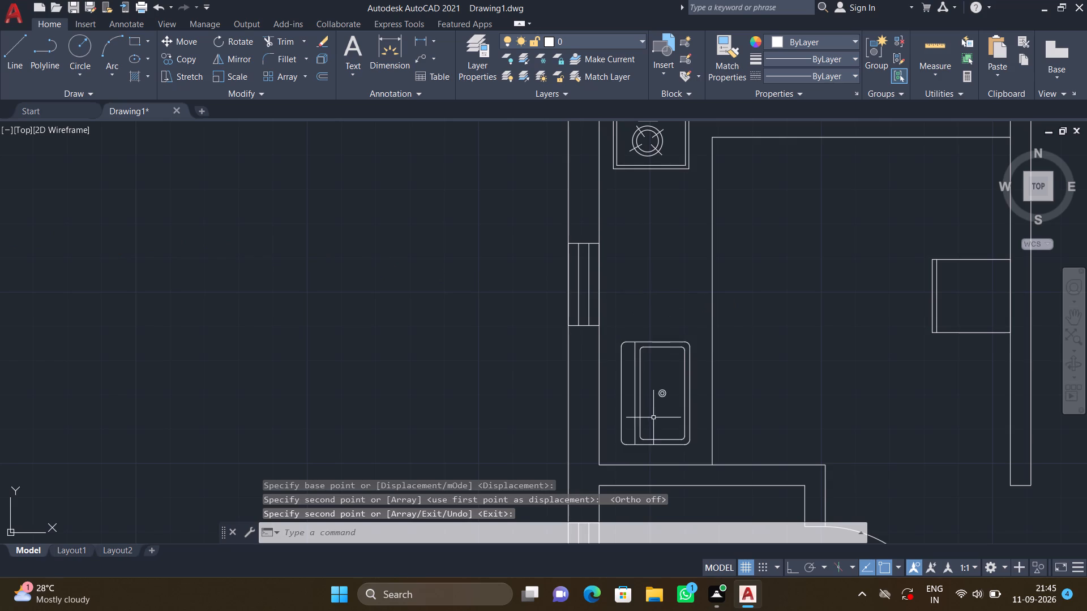
With Ortho on, draw a horizontal line across the copied sink's inner basin, just below the drain.
middle_drag(653, 417, 640, 364)
scroll(639, 352, up, 2)
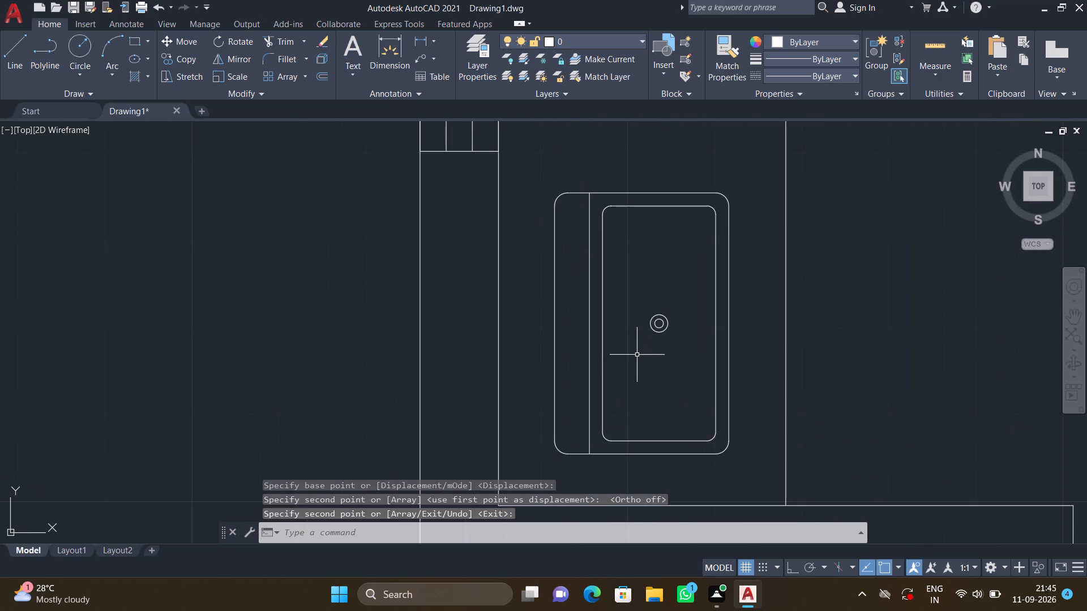
key(l)
key(Return)
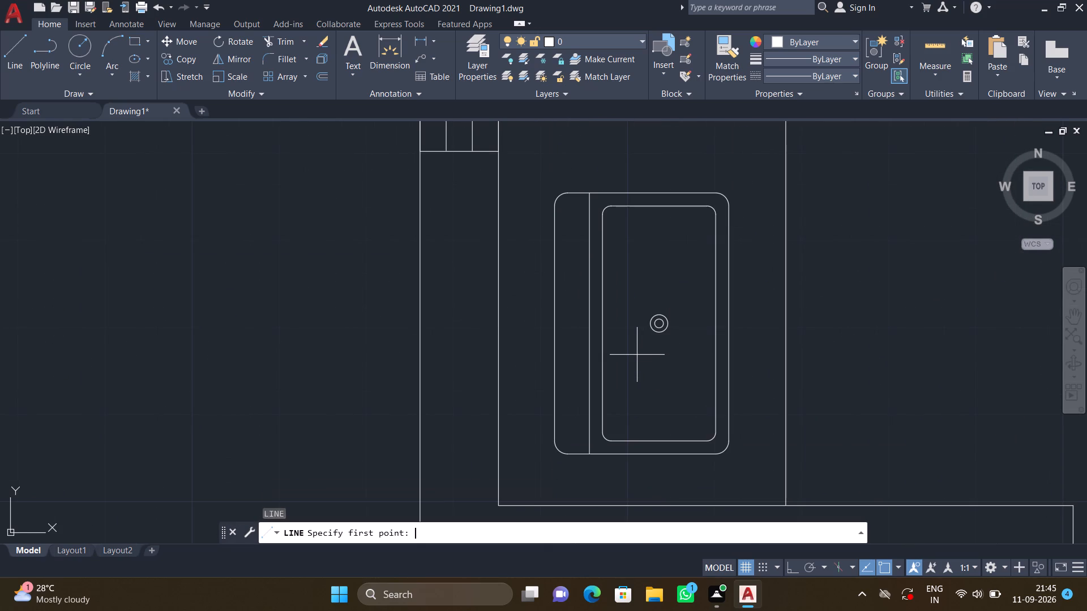
scroll(618, 360, up, 1)
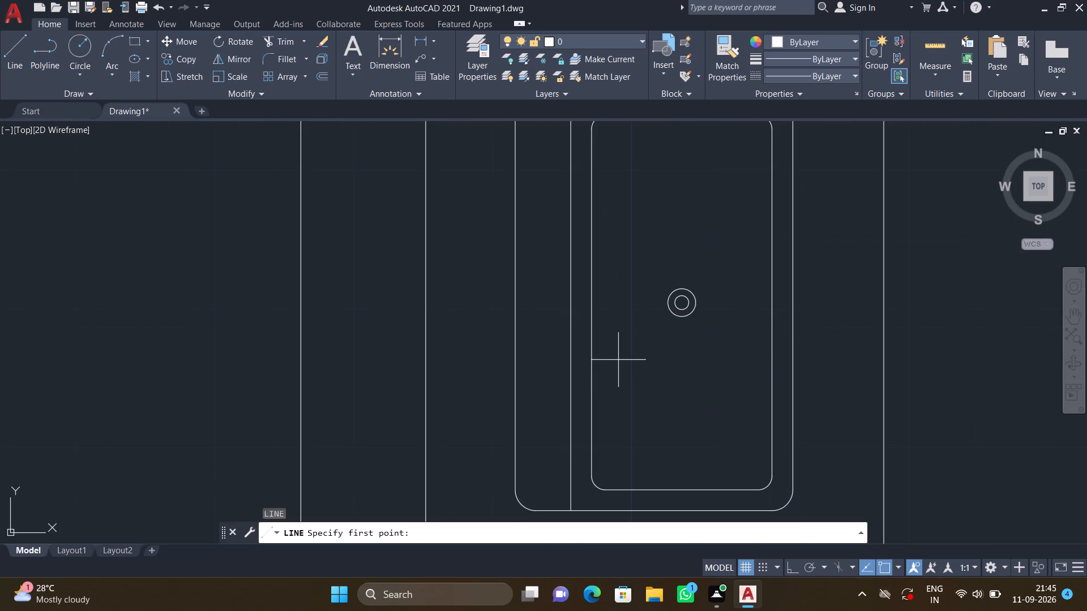
click(593, 338)
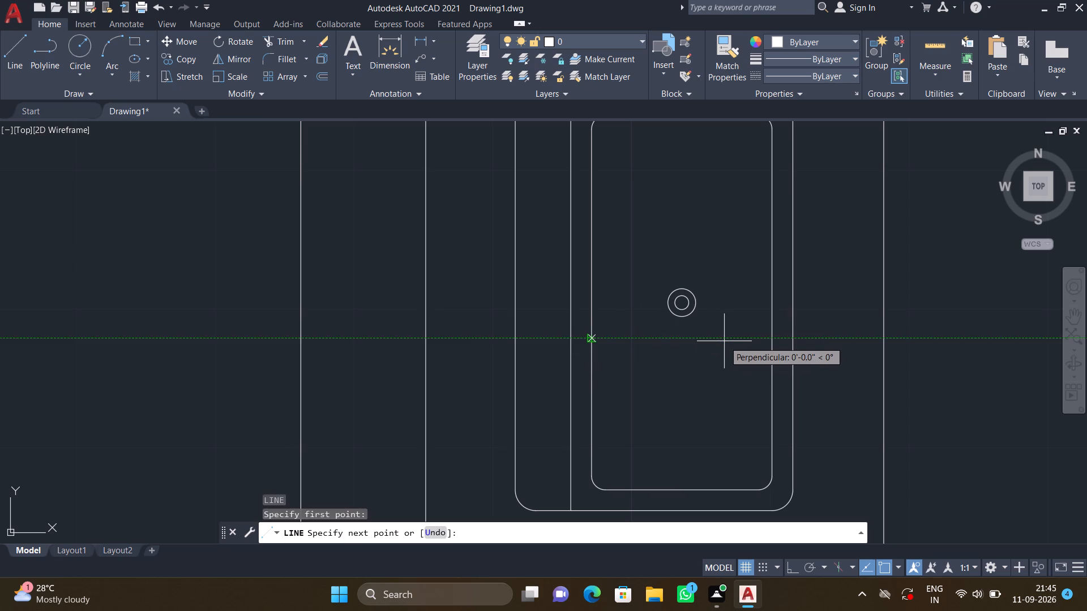
key(F8)
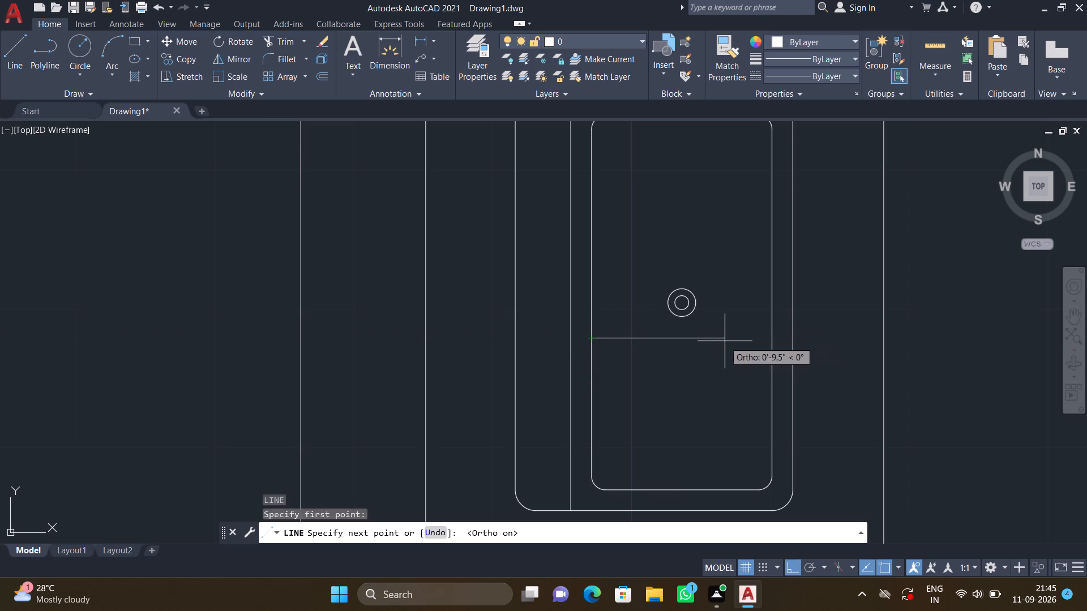
click(776, 338)
key(Return)
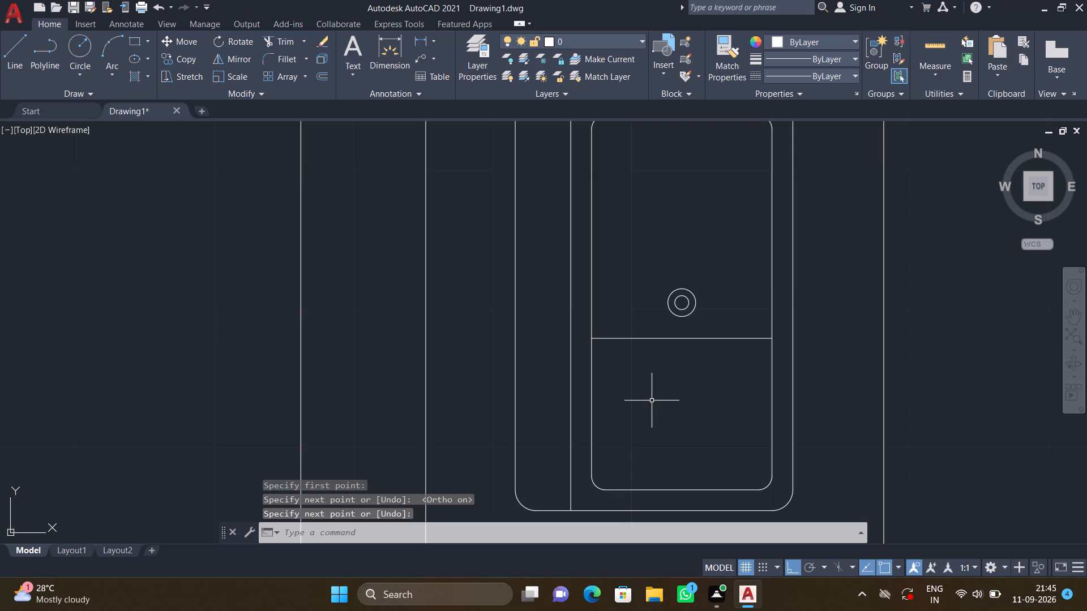
Draw a vertical line from the new horizontal line down to the basin's bottom edge, near the basin's left side.
key(l)
key(Return)
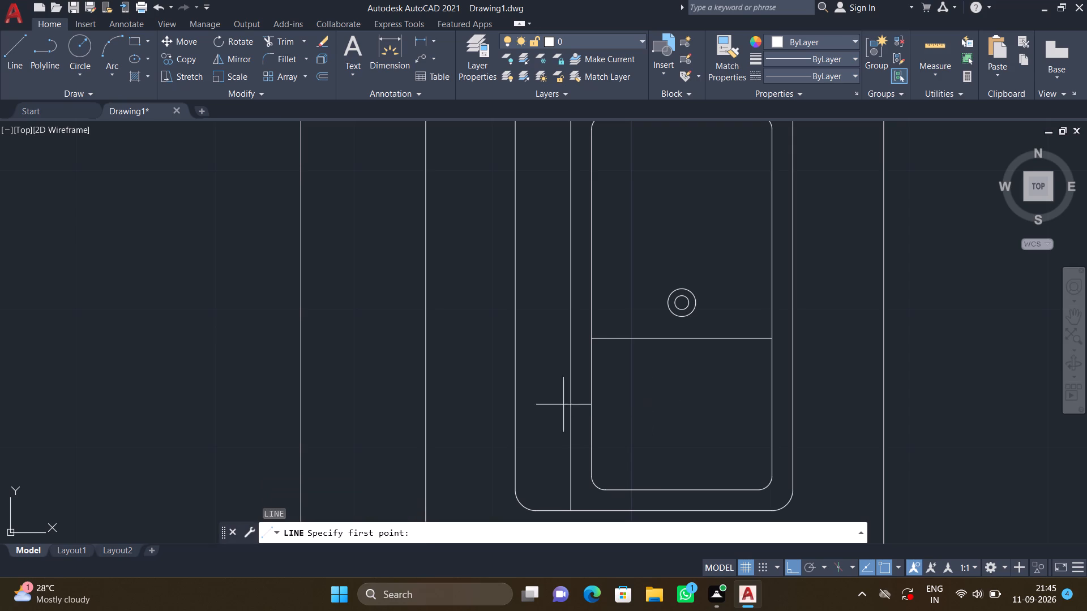
click(607, 338)
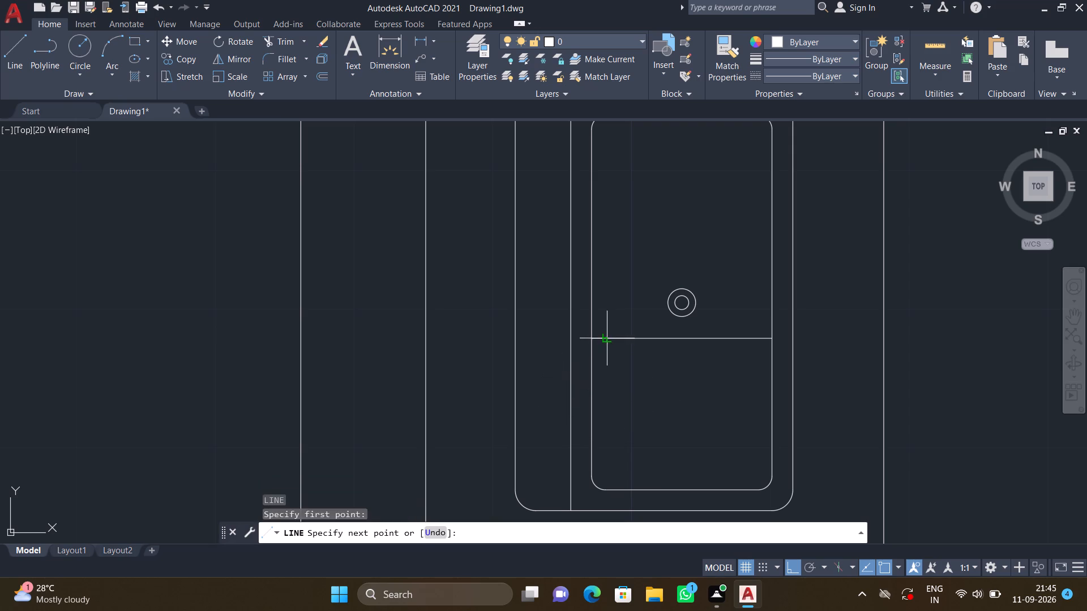
click(611, 487)
key(Return)
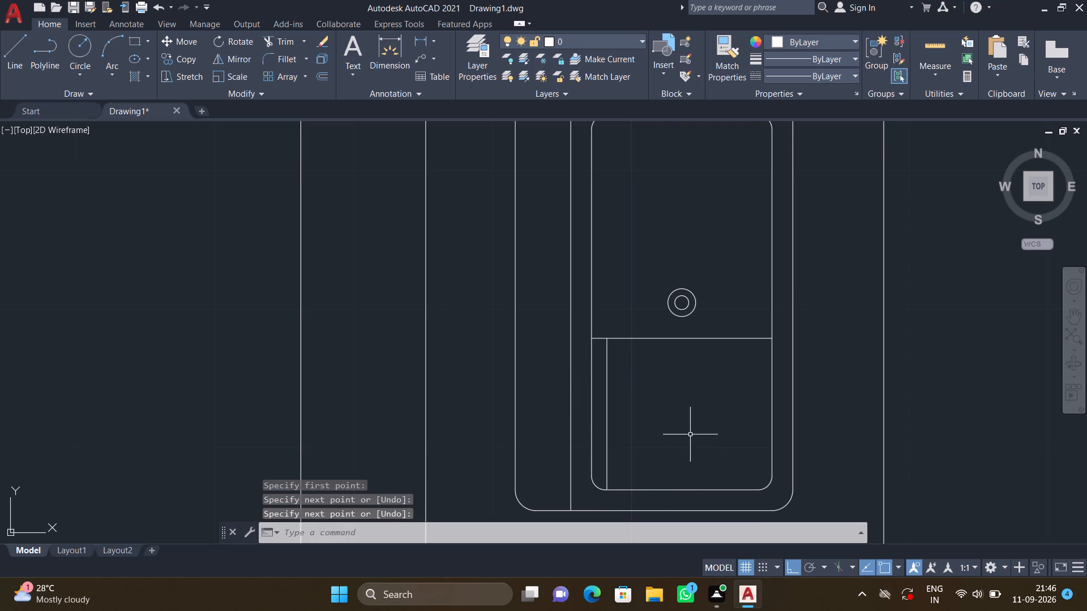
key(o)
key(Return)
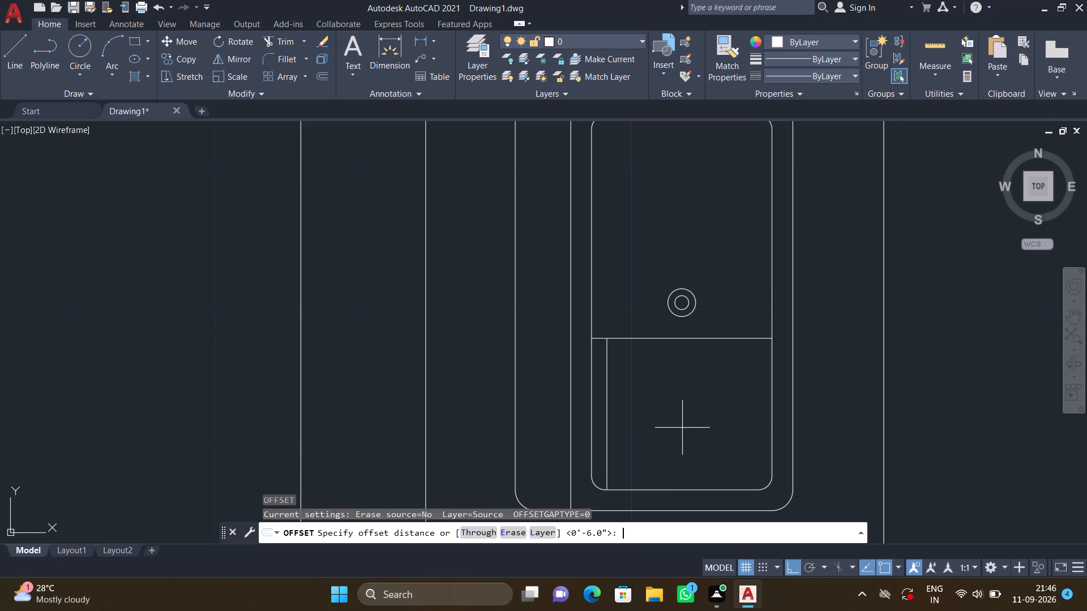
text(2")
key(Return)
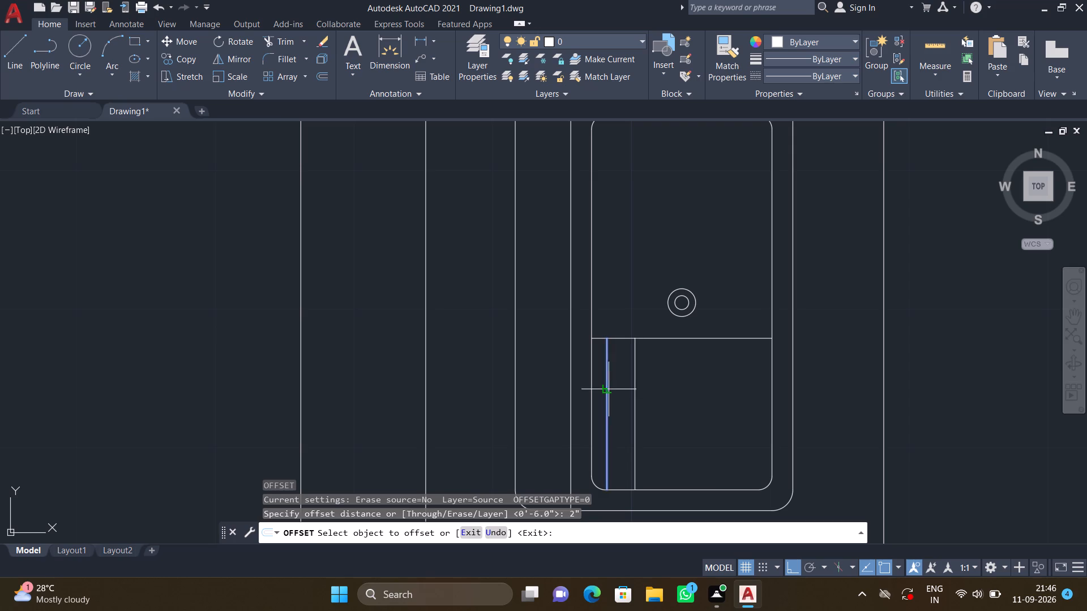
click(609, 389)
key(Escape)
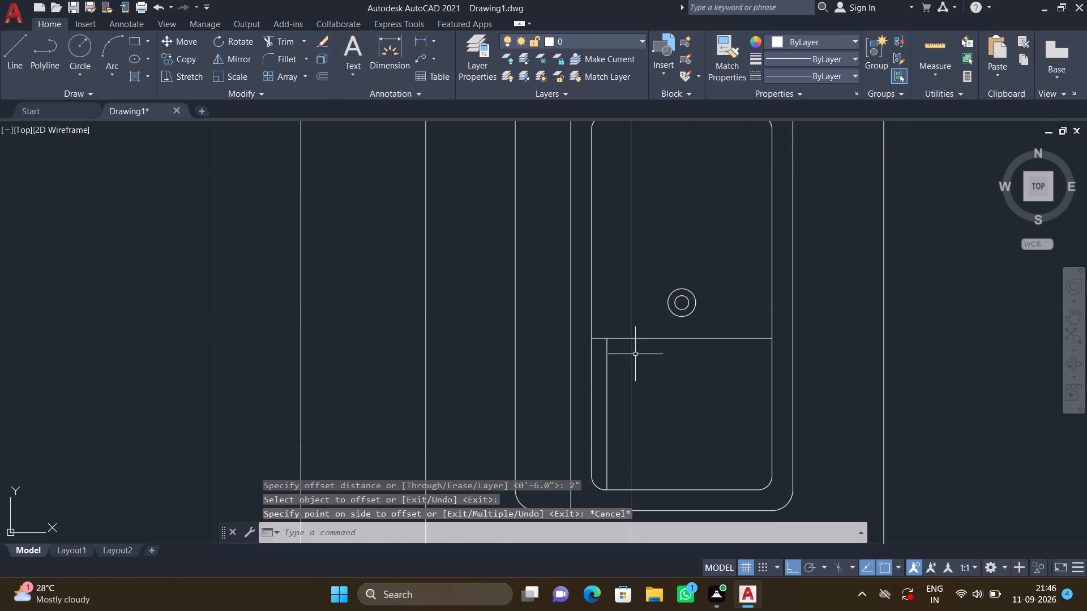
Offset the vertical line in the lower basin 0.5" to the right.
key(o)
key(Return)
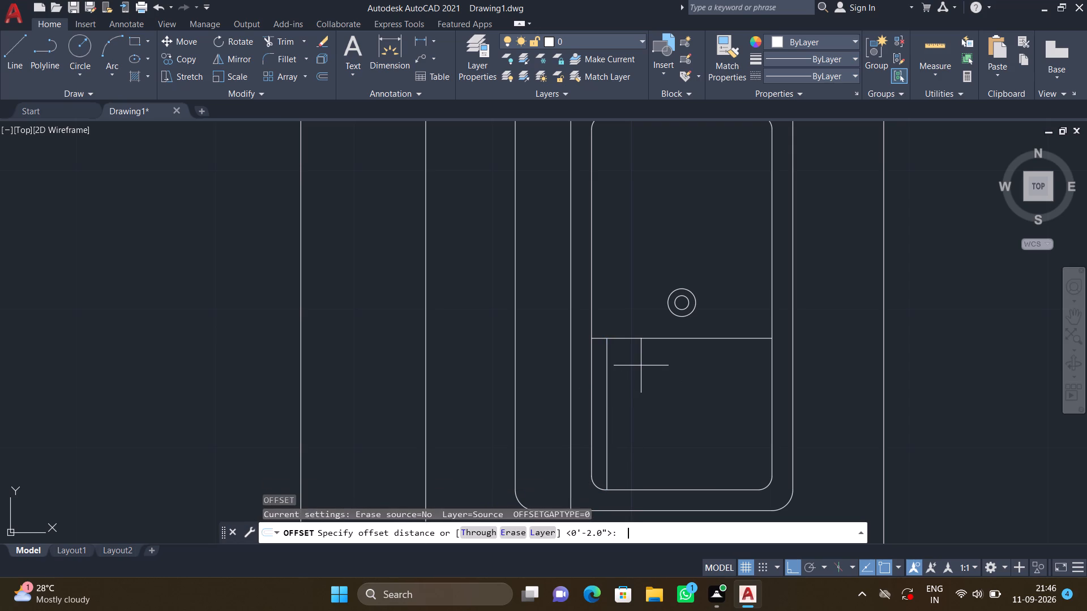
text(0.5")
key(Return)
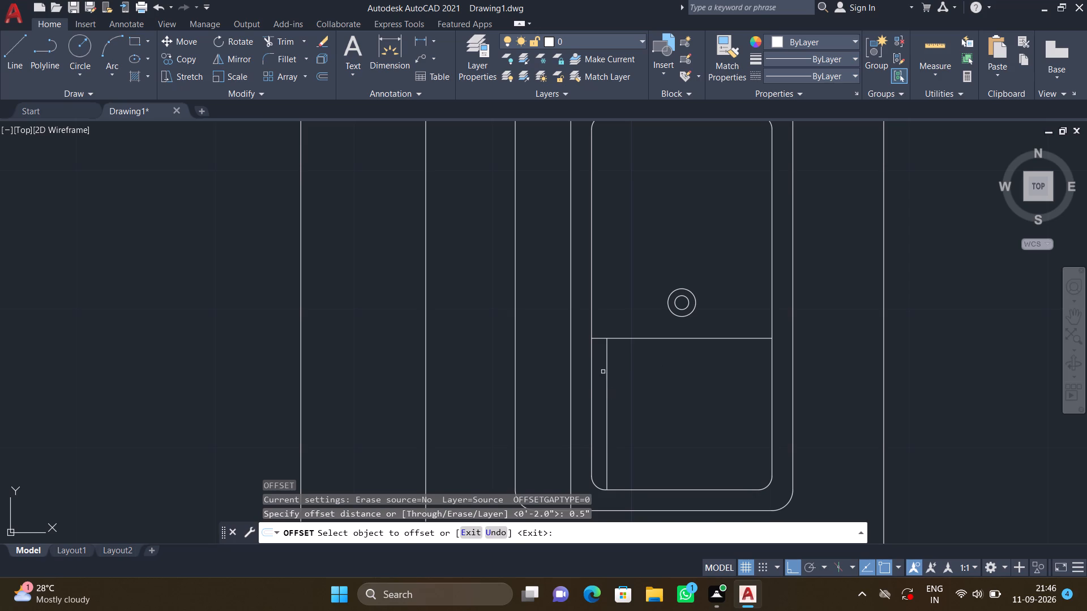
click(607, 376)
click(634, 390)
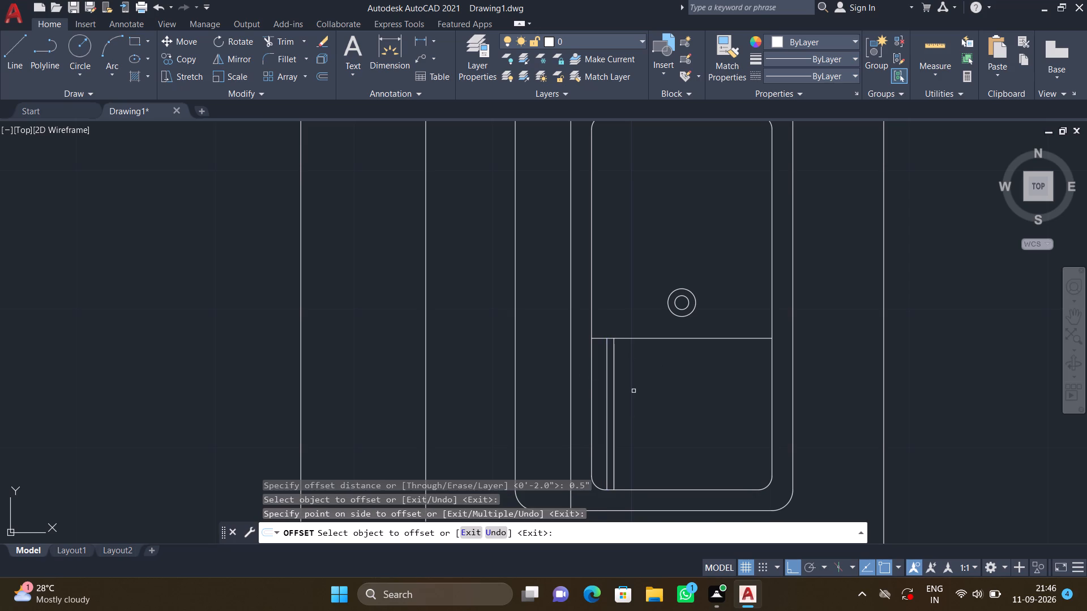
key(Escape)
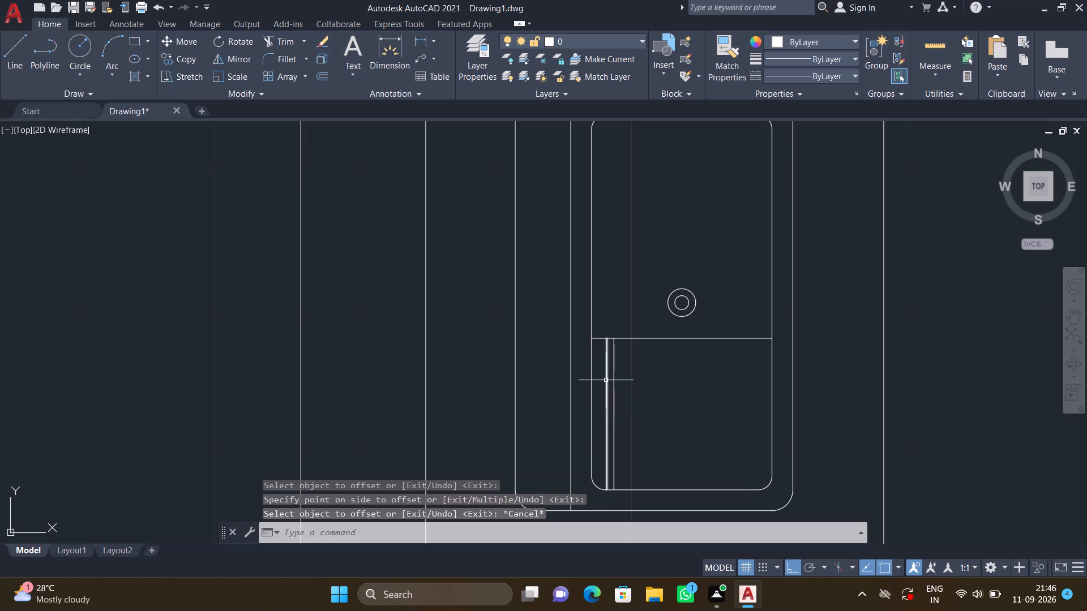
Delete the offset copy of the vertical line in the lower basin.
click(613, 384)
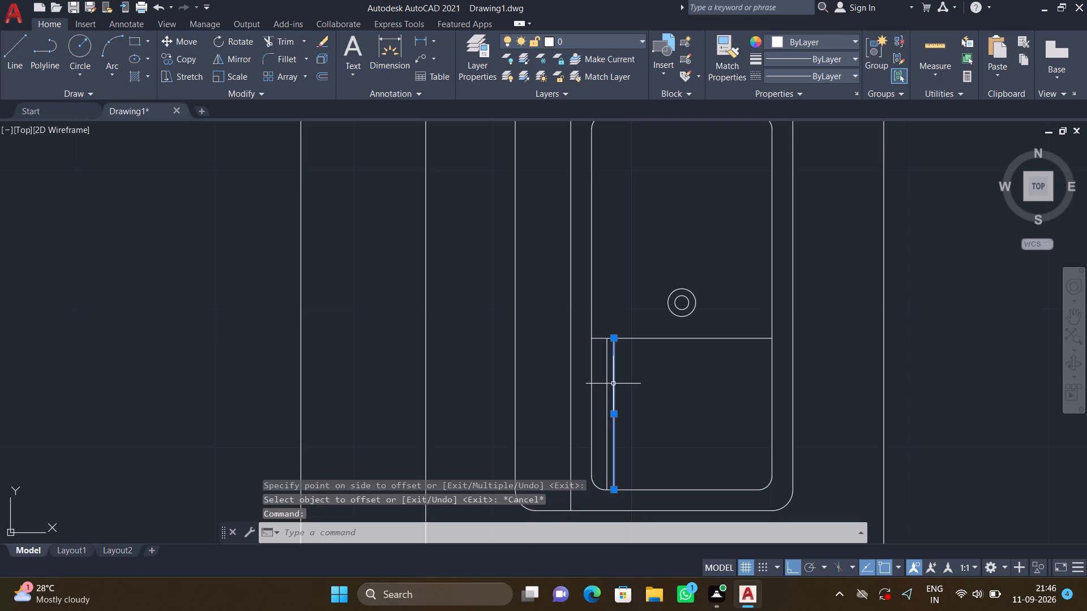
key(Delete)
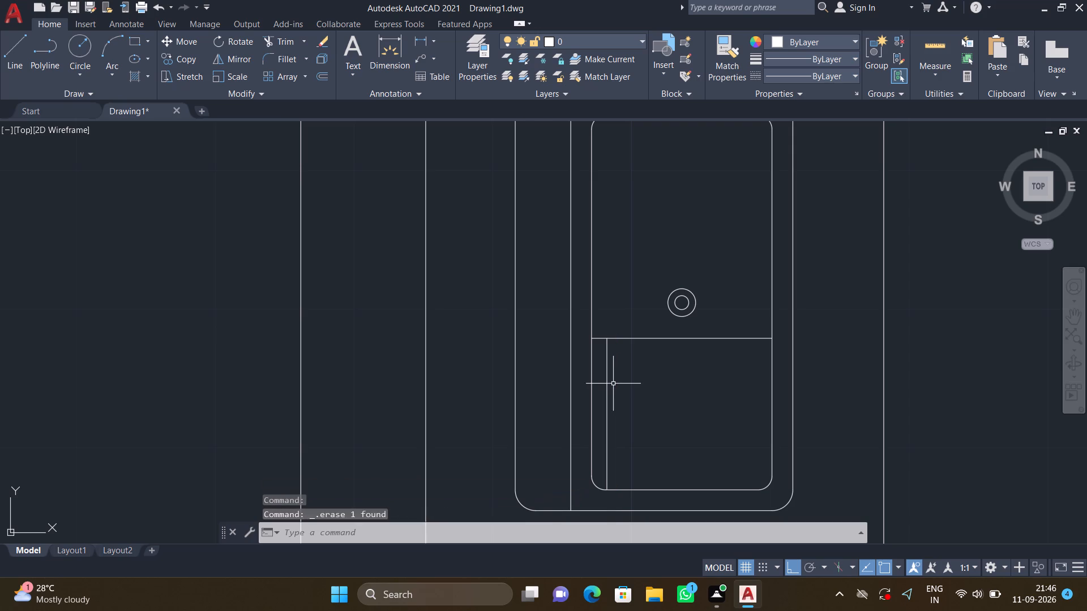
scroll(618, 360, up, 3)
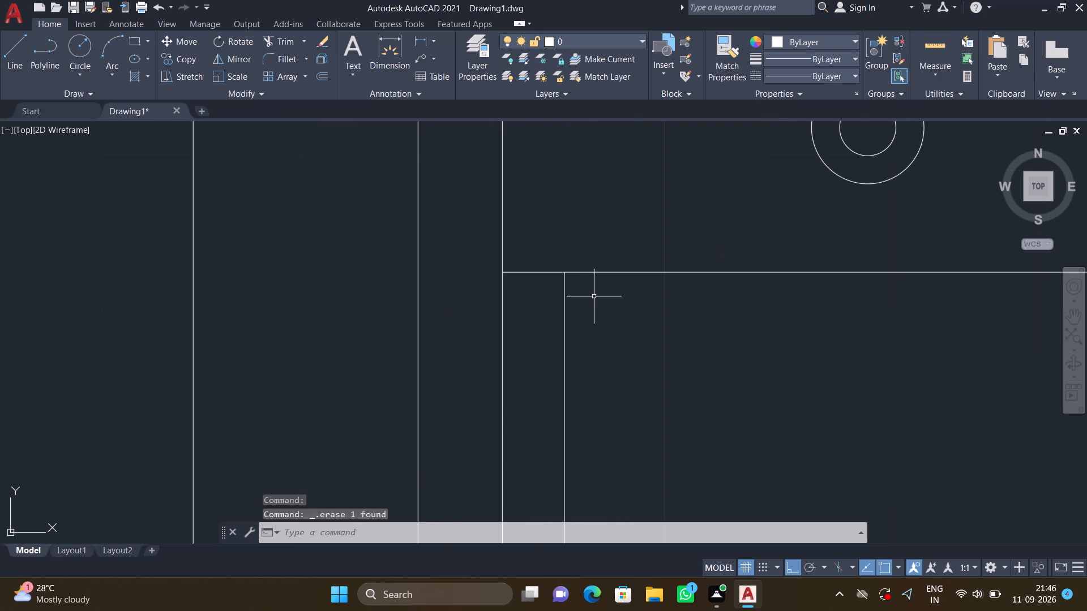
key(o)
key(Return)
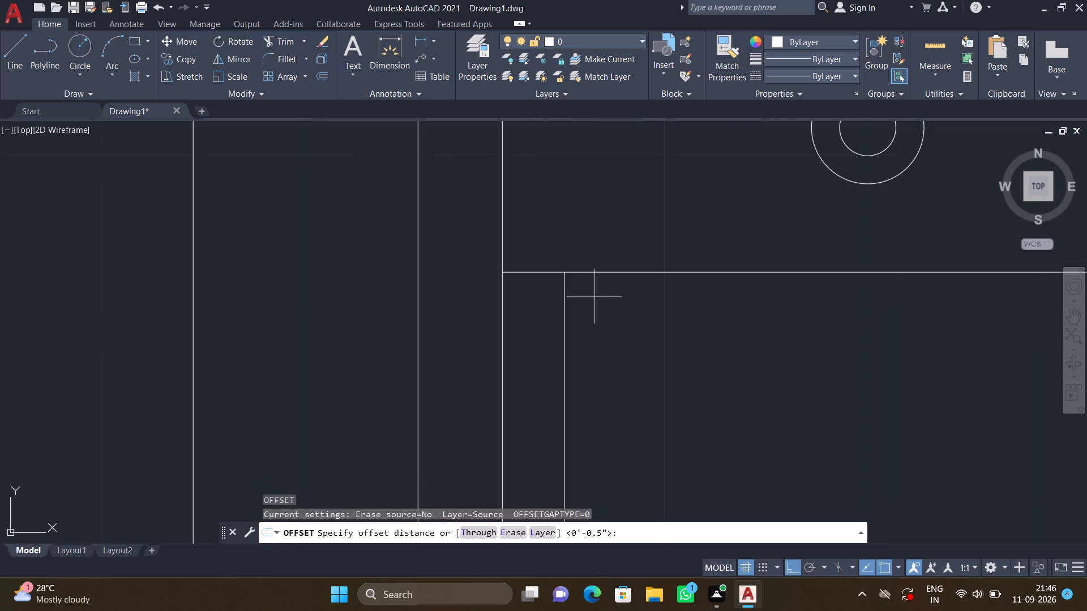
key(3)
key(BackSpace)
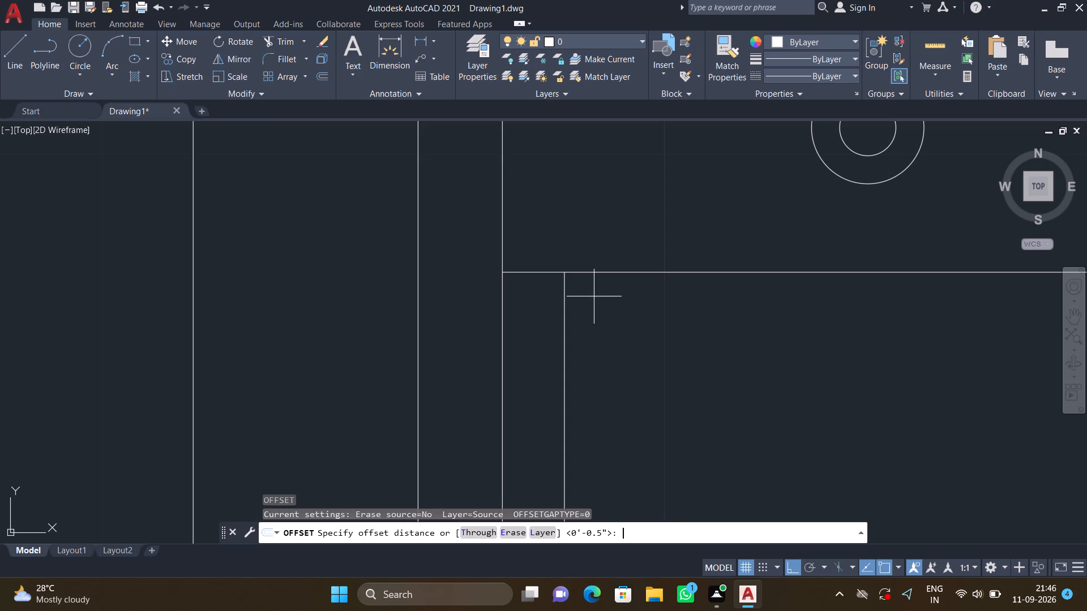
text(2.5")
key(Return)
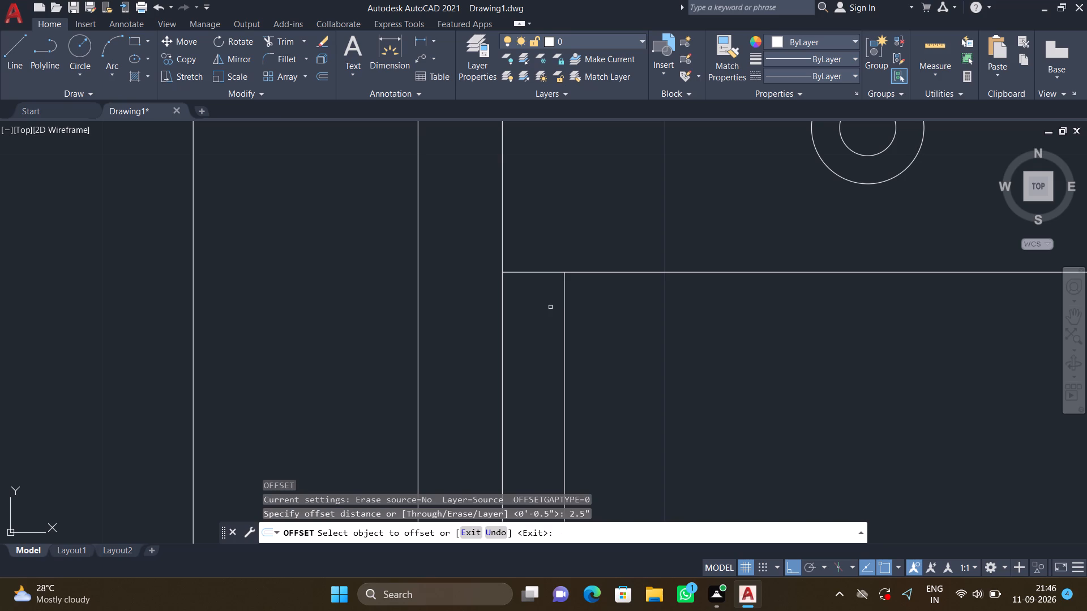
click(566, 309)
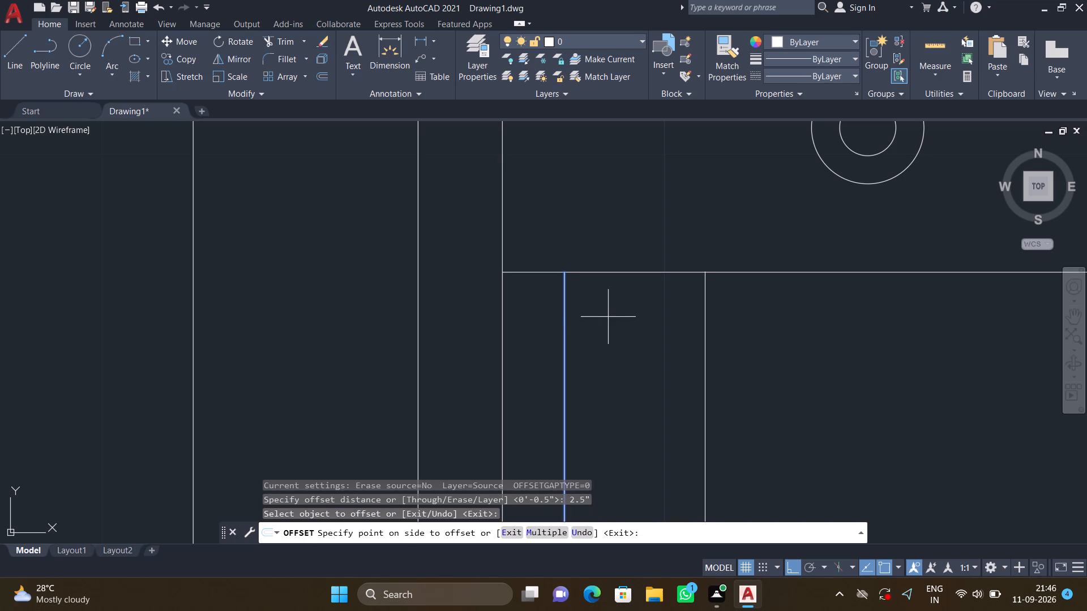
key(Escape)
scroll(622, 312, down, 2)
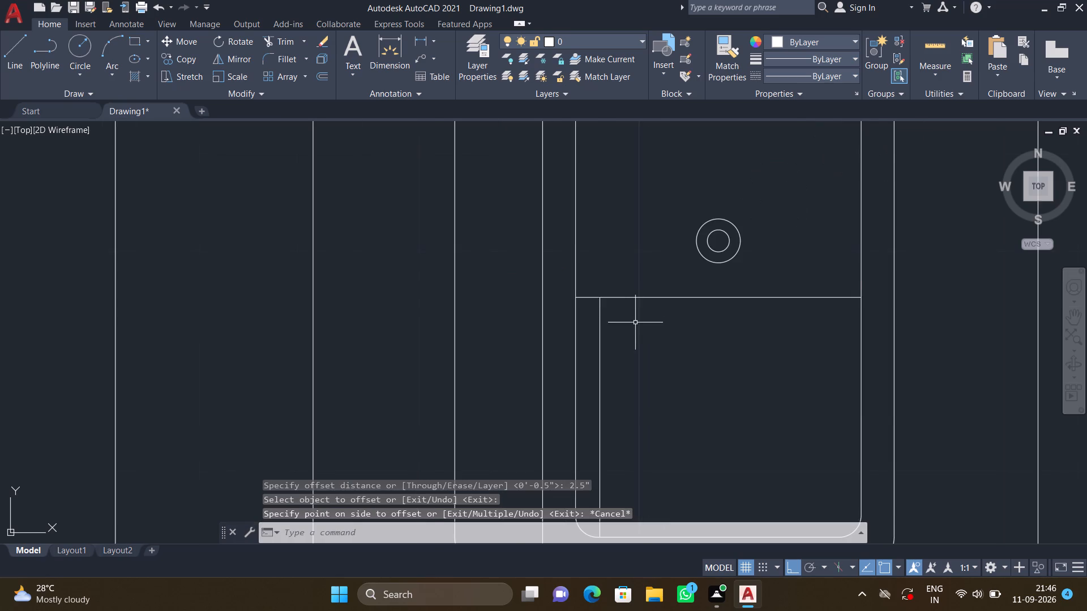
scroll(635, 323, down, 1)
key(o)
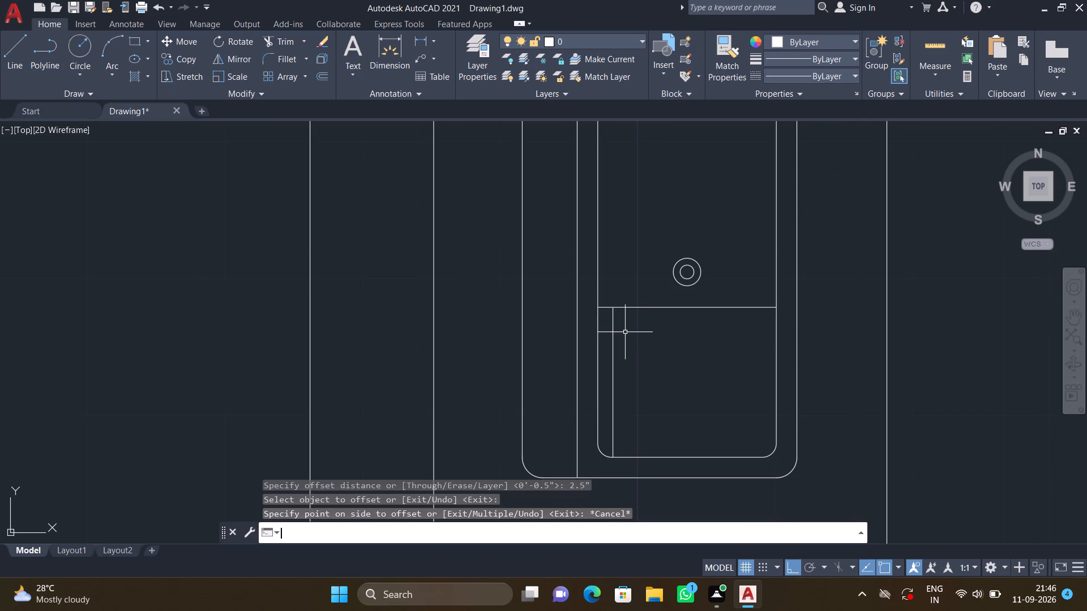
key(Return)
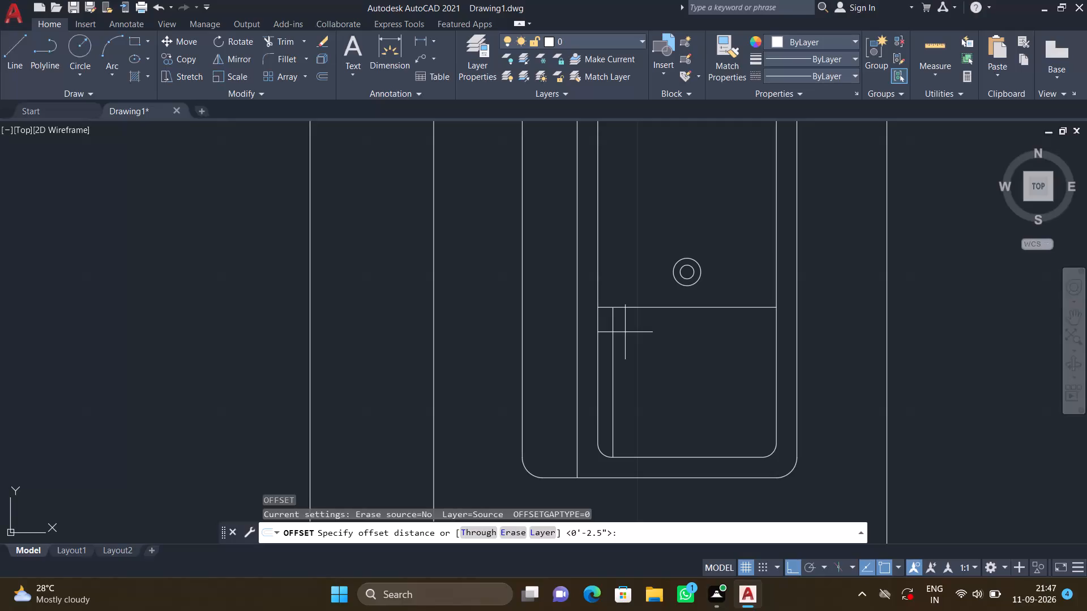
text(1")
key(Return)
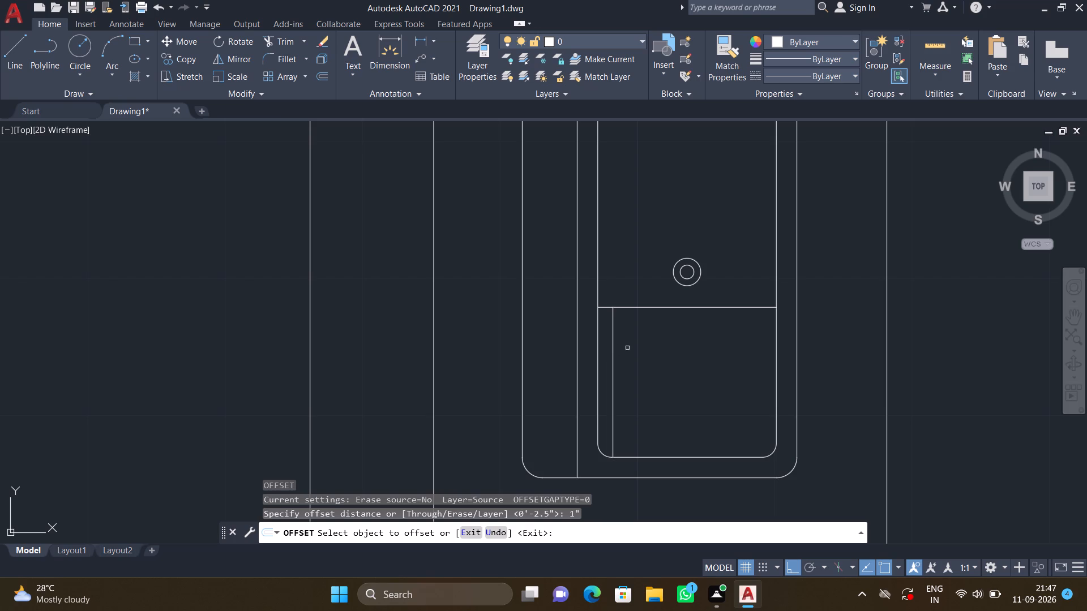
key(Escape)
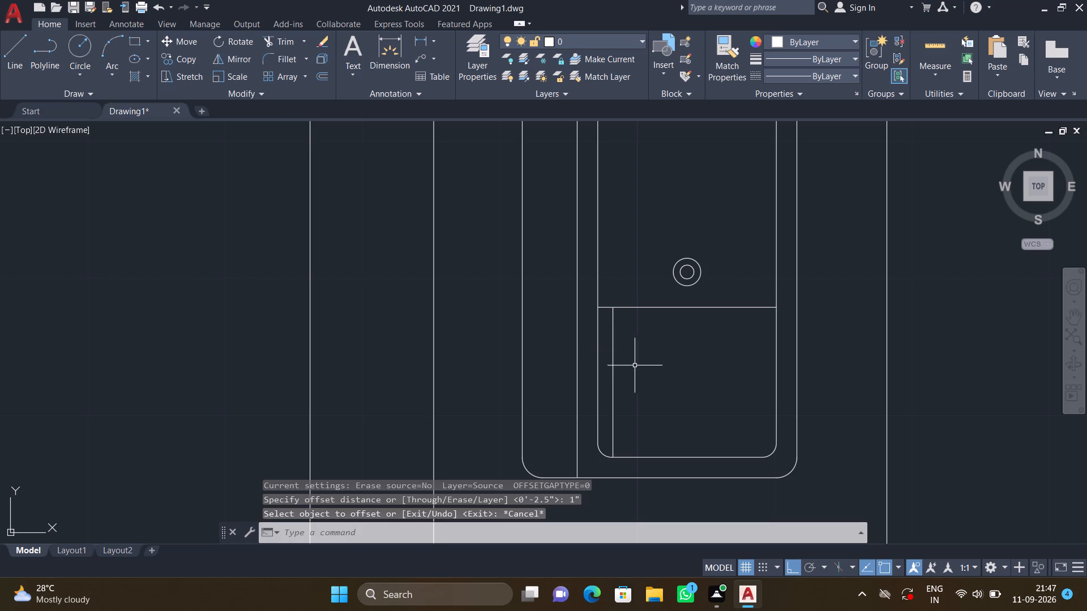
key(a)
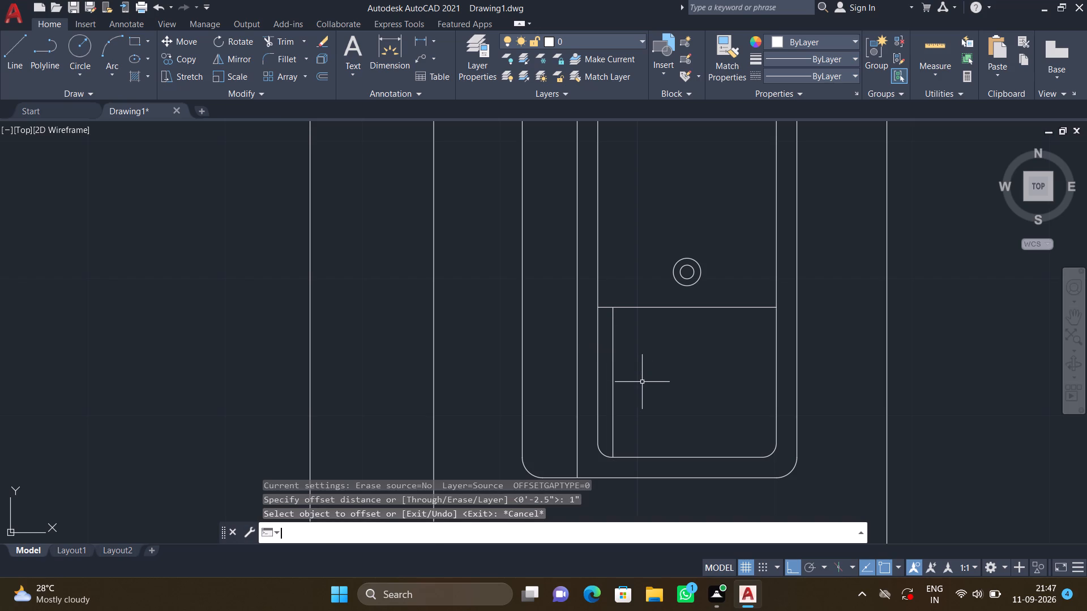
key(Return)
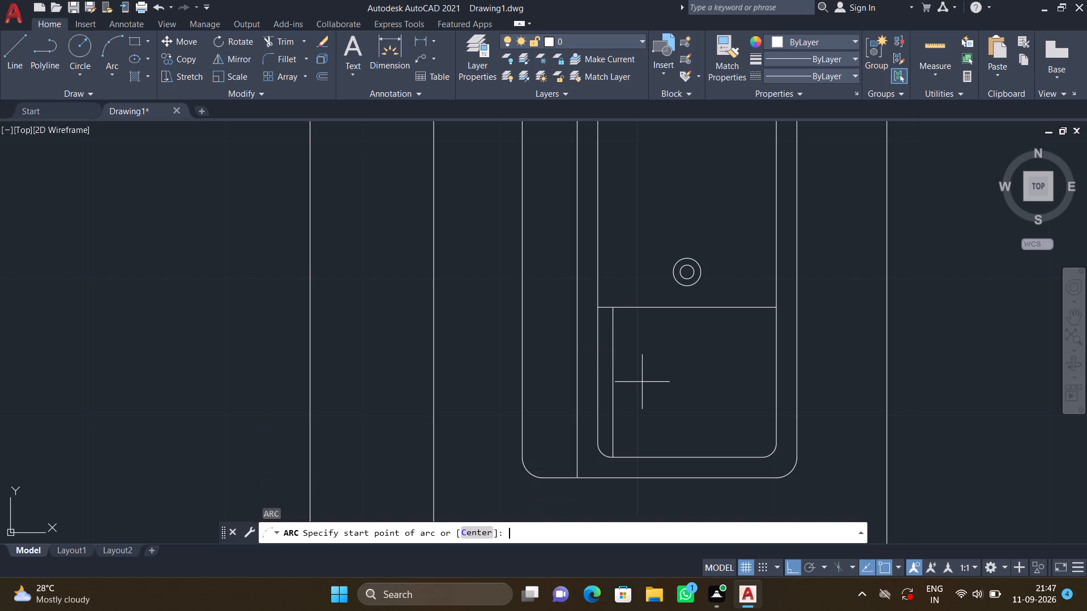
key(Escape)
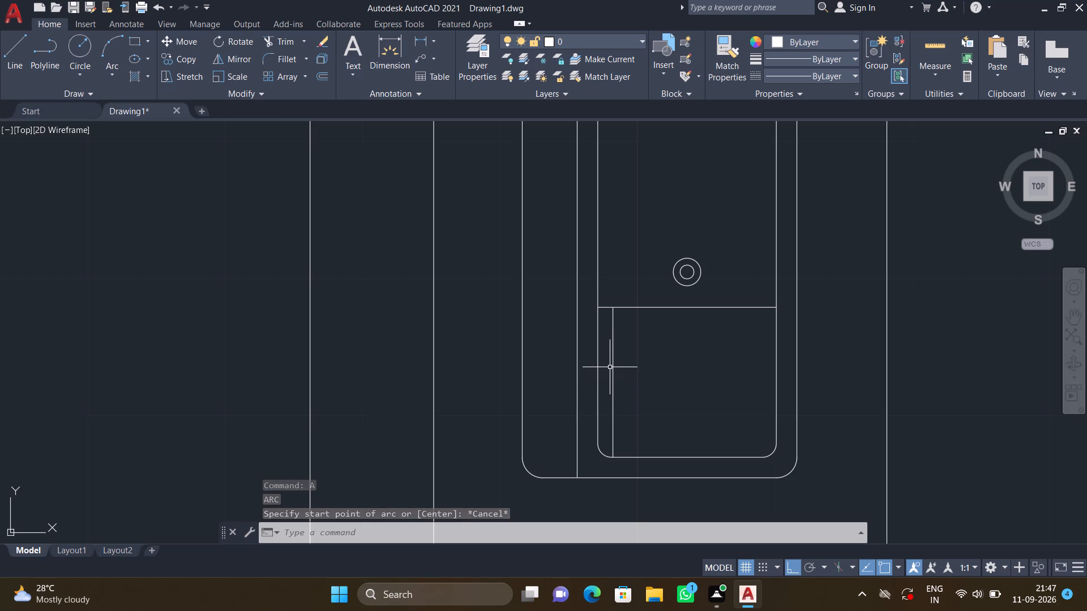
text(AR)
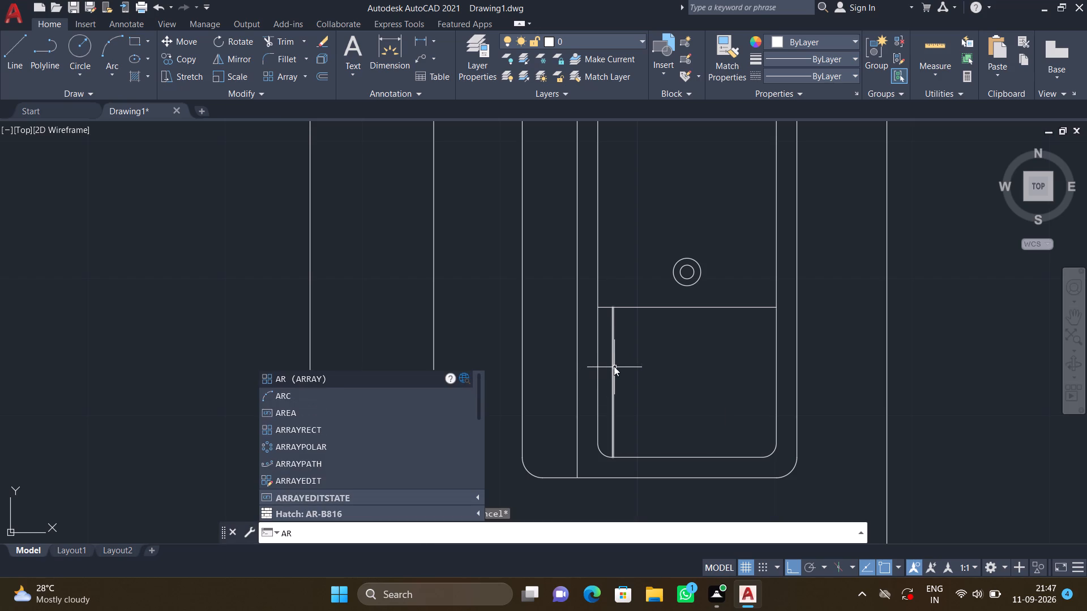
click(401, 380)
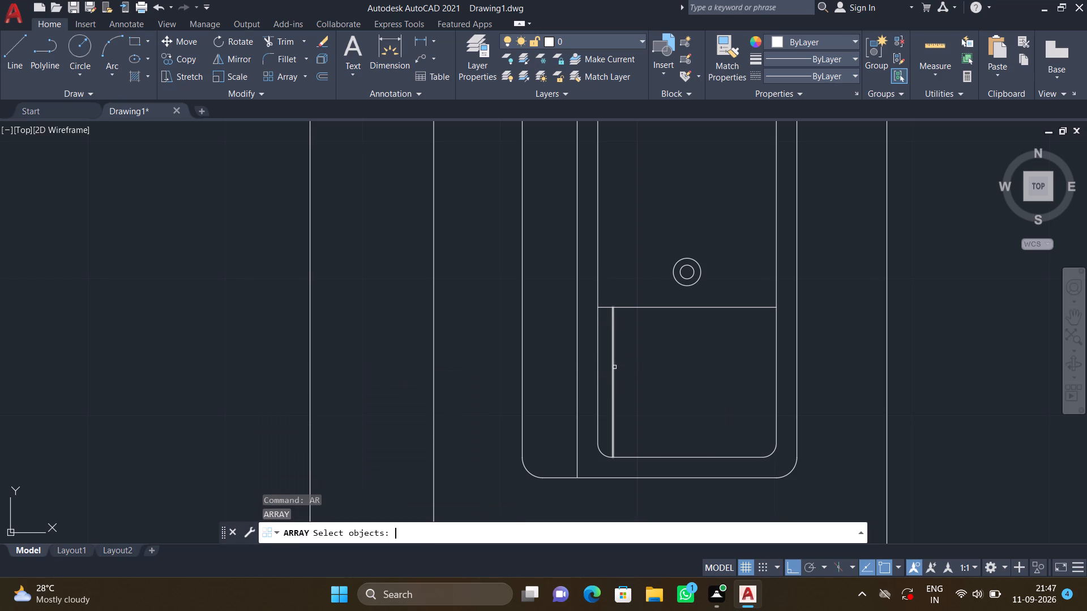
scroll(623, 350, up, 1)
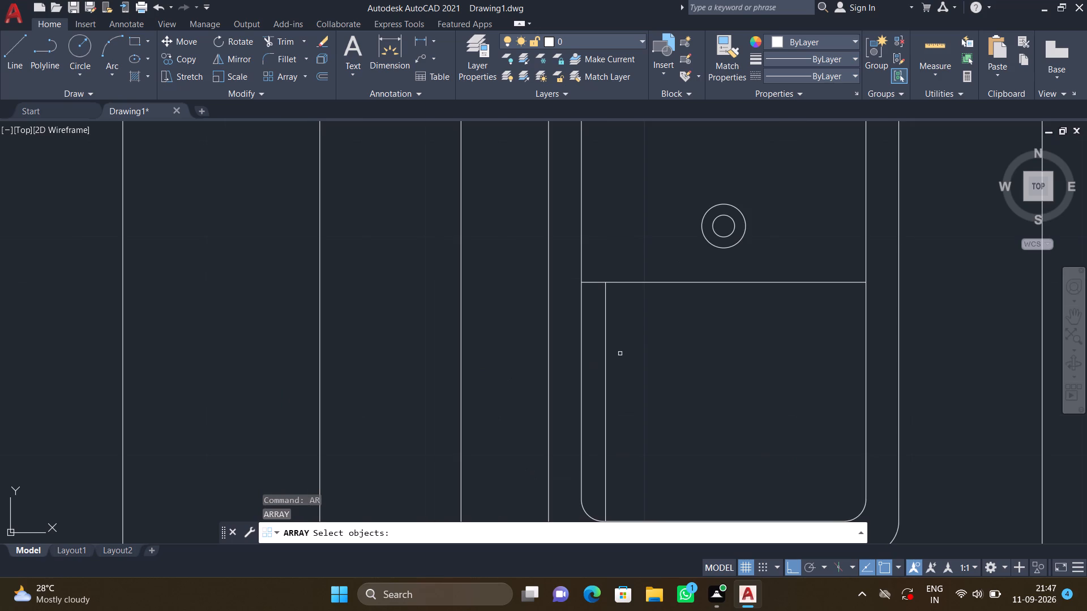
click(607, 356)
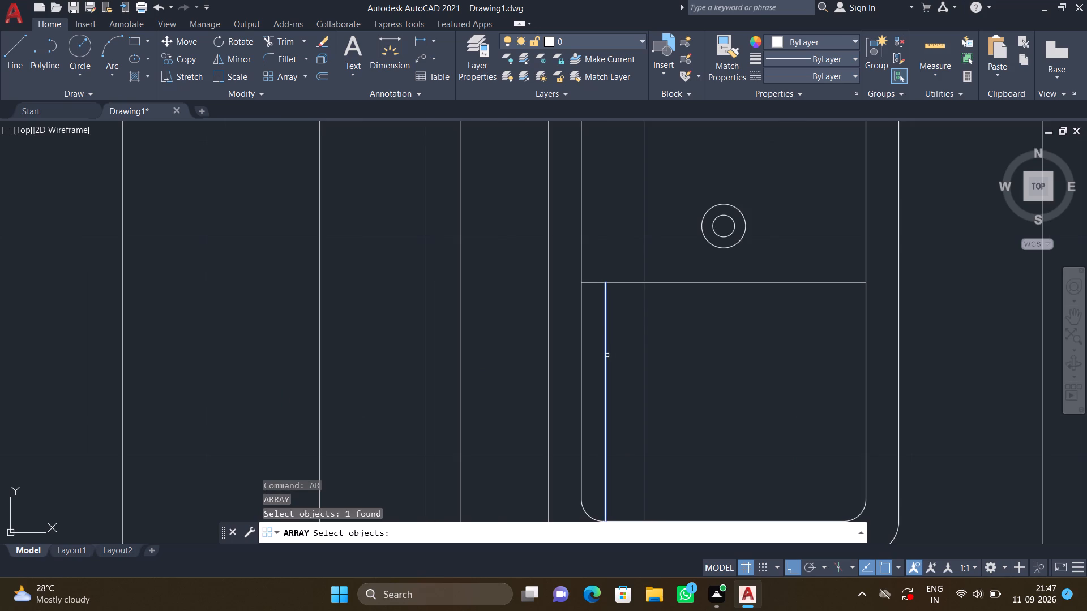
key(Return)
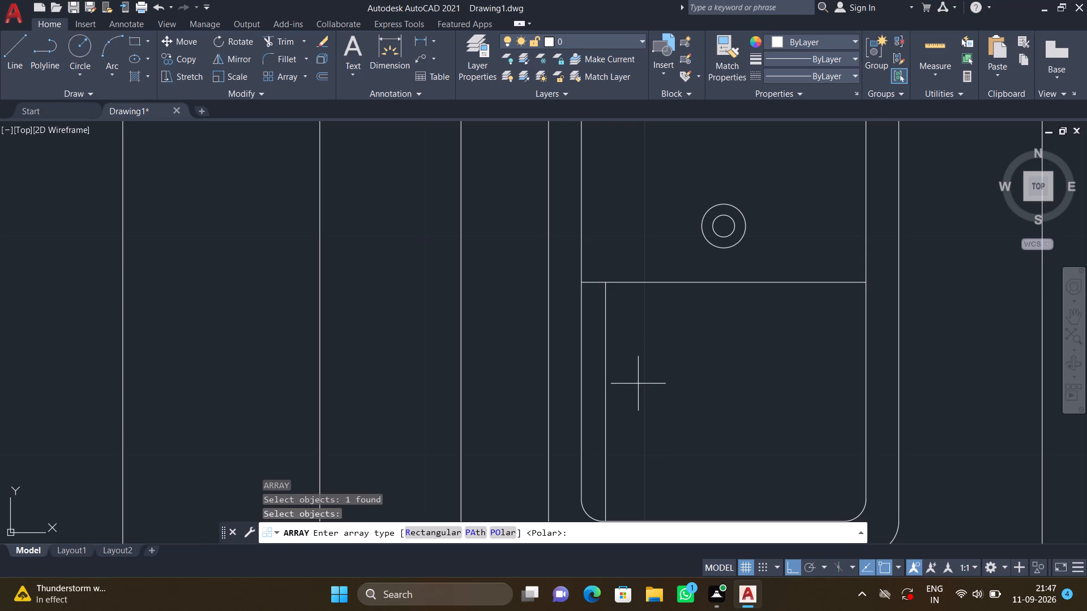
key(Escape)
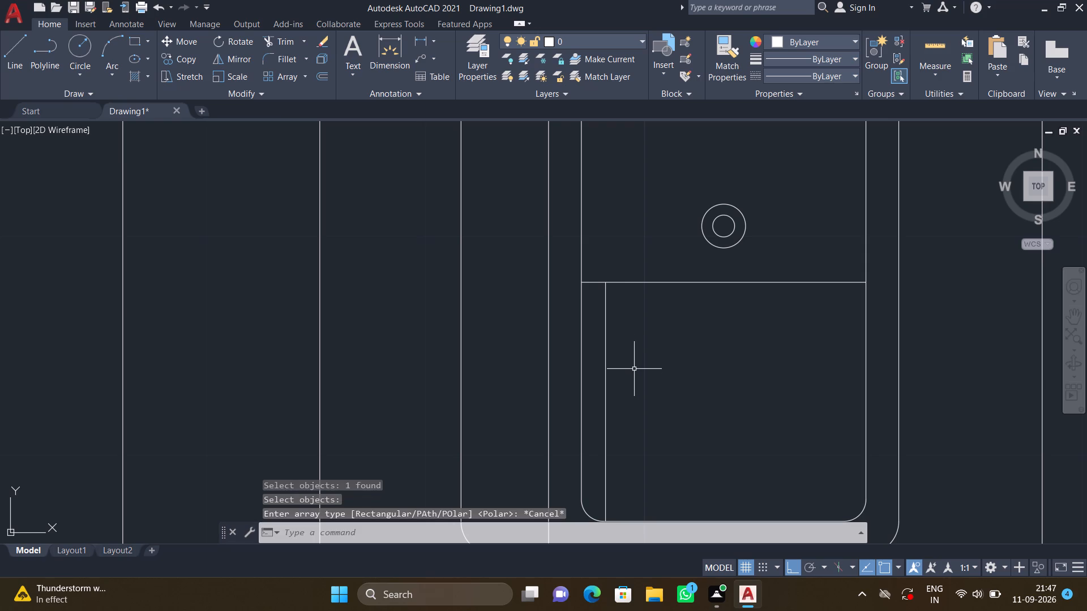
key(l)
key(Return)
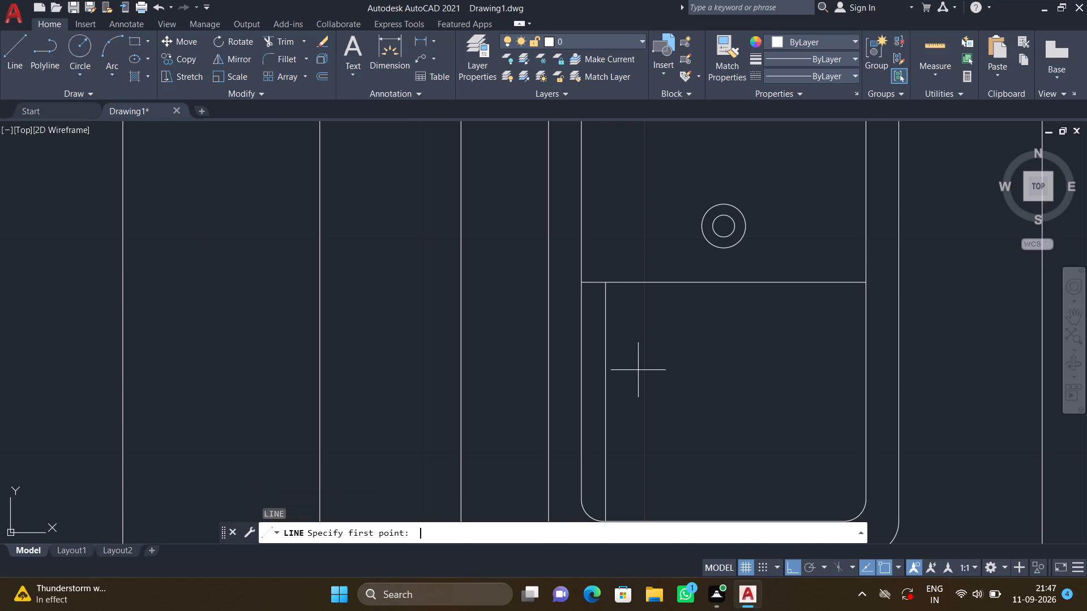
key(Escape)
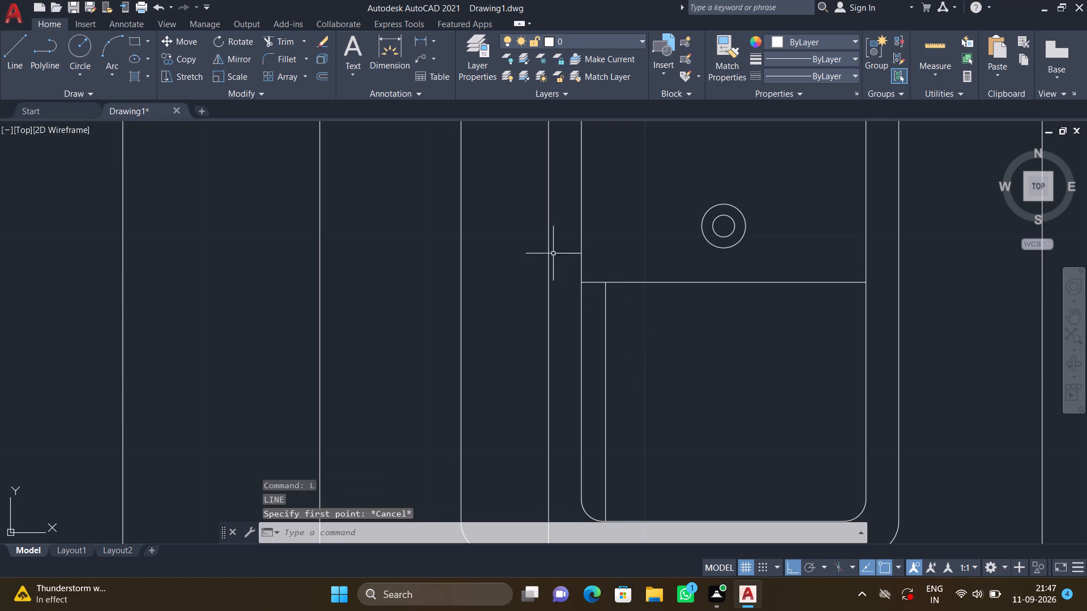
Measure the horizontal gap between the lower basin's vertical line and the basin's left edge with a linear dimension.
click(430, 40)
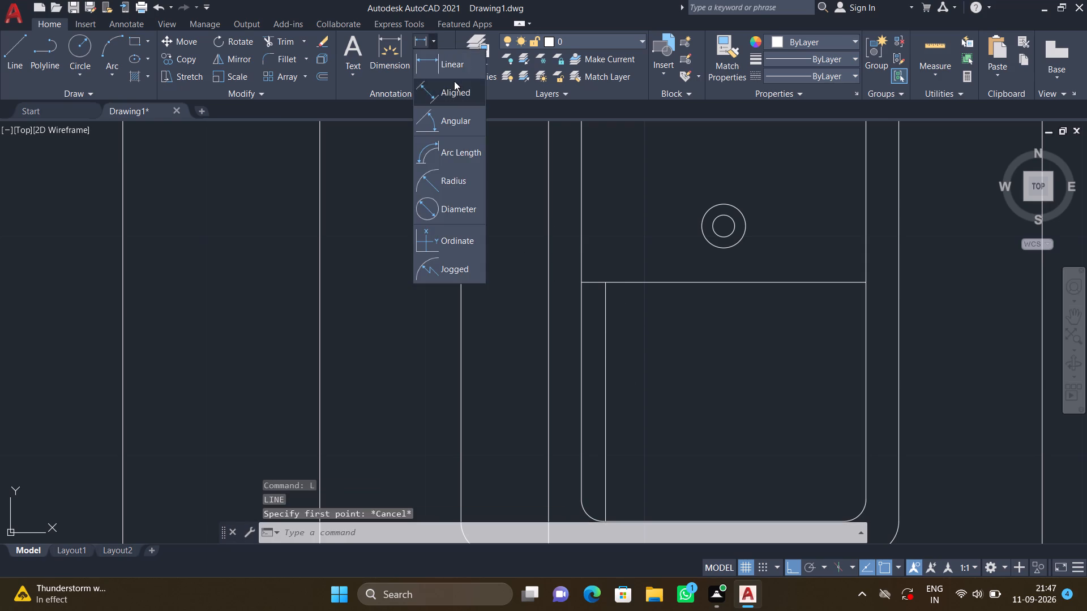
click(453, 66)
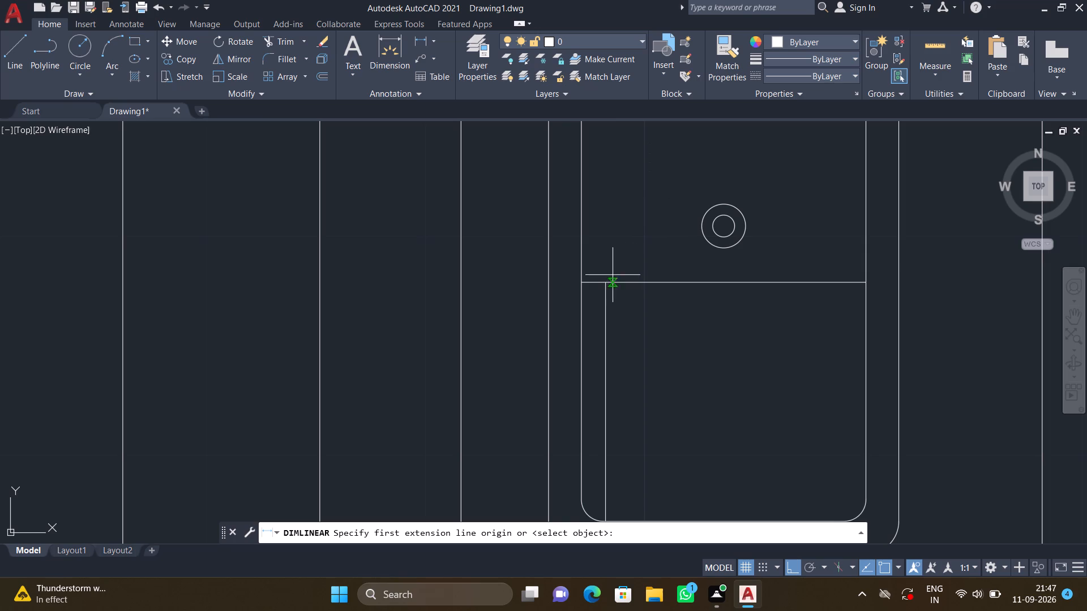
scroll(606, 278, up, 4)
click(589, 304)
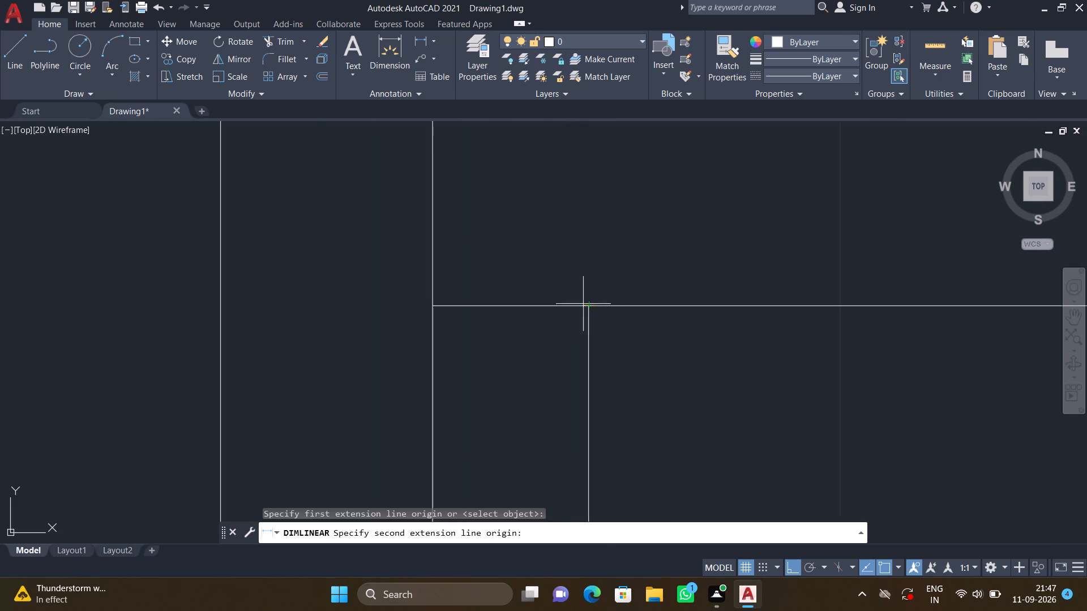
click(434, 304)
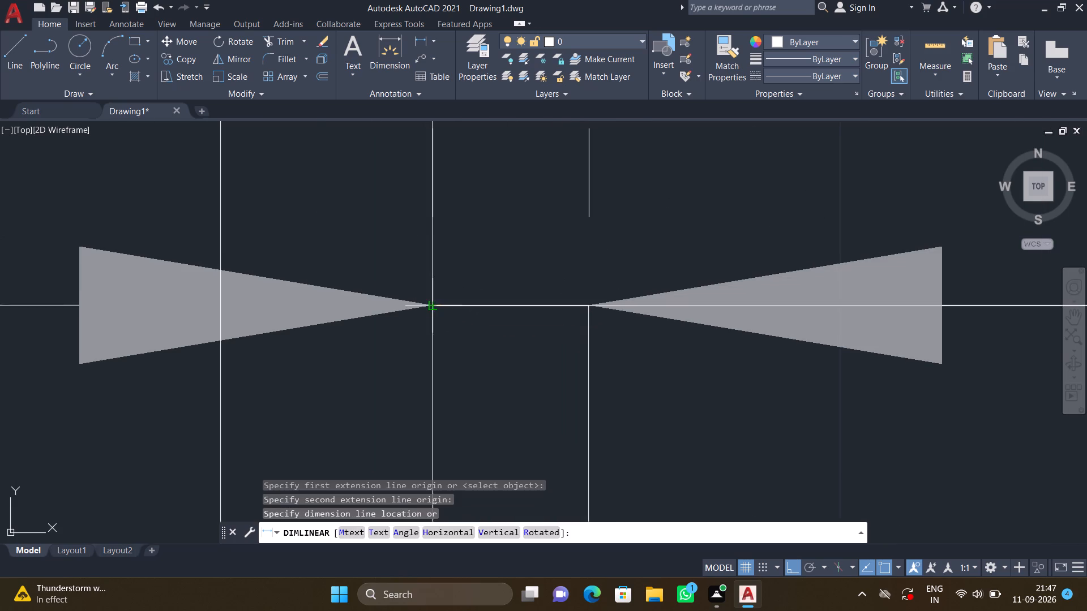
scroll(468, 281, down, 4)
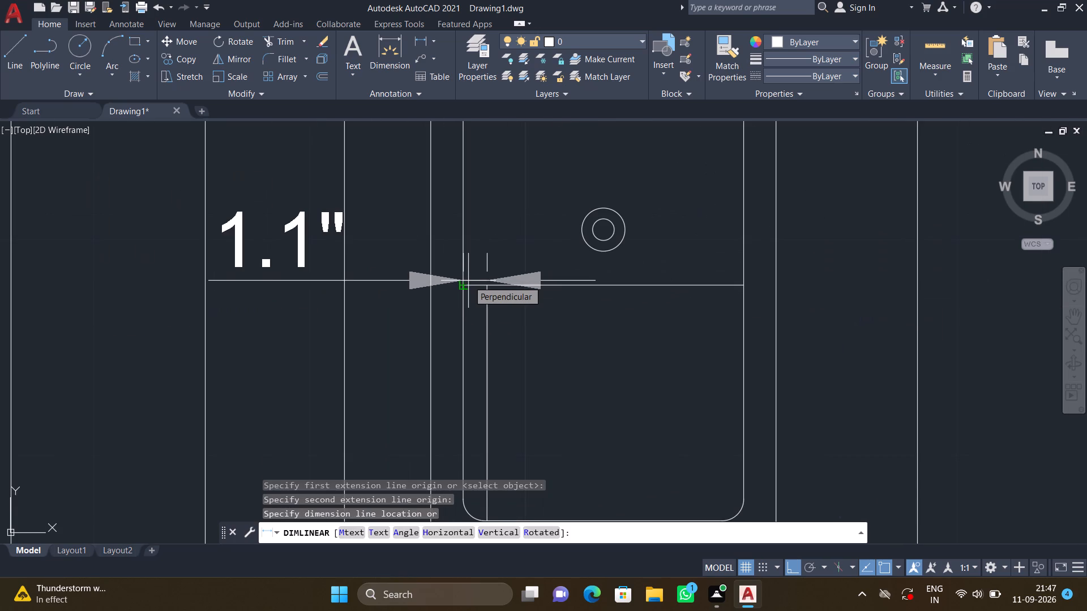
key(Escape)
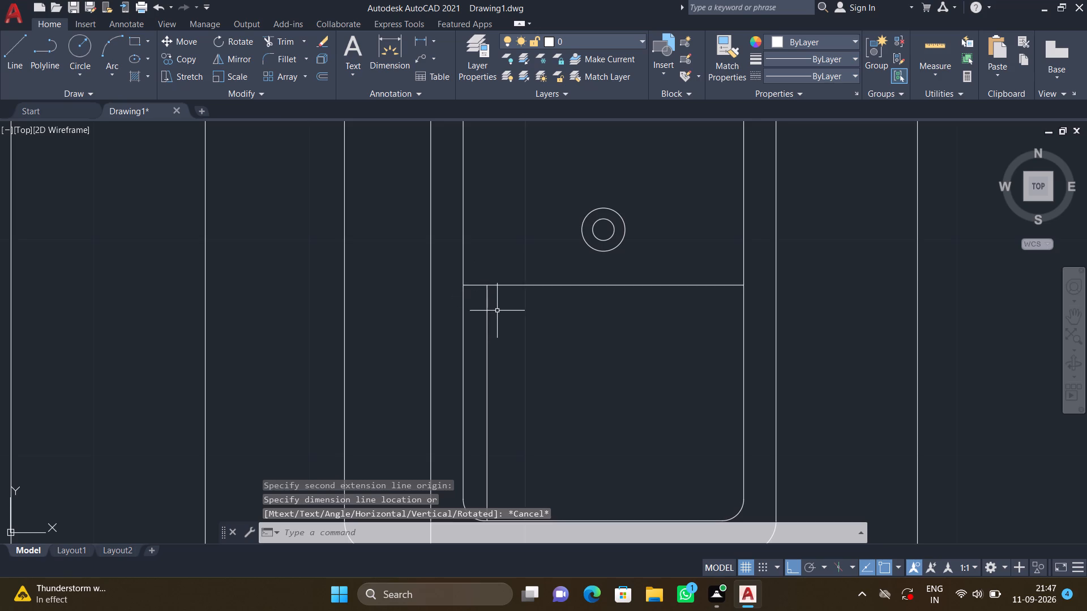
Offset the lower basin's vertical line 1.1" to the right, offsetting each new copy in turn to add four lines.
scroll(497, 311, up, 2)
key(o)
key(Return)
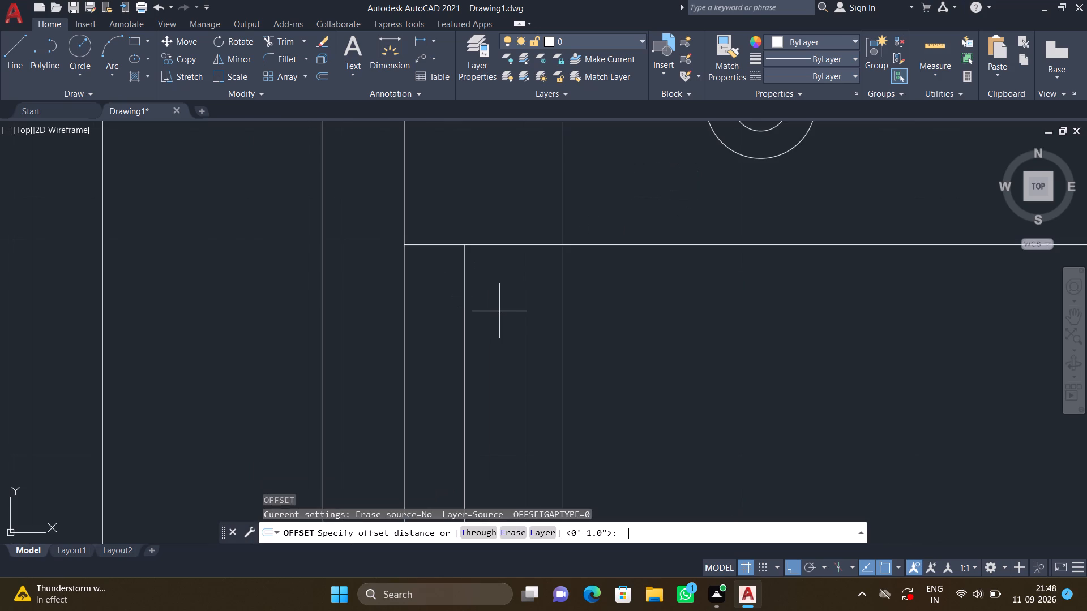
key(1)
text(.1)
key(shift+quotedbl)
key(Return)
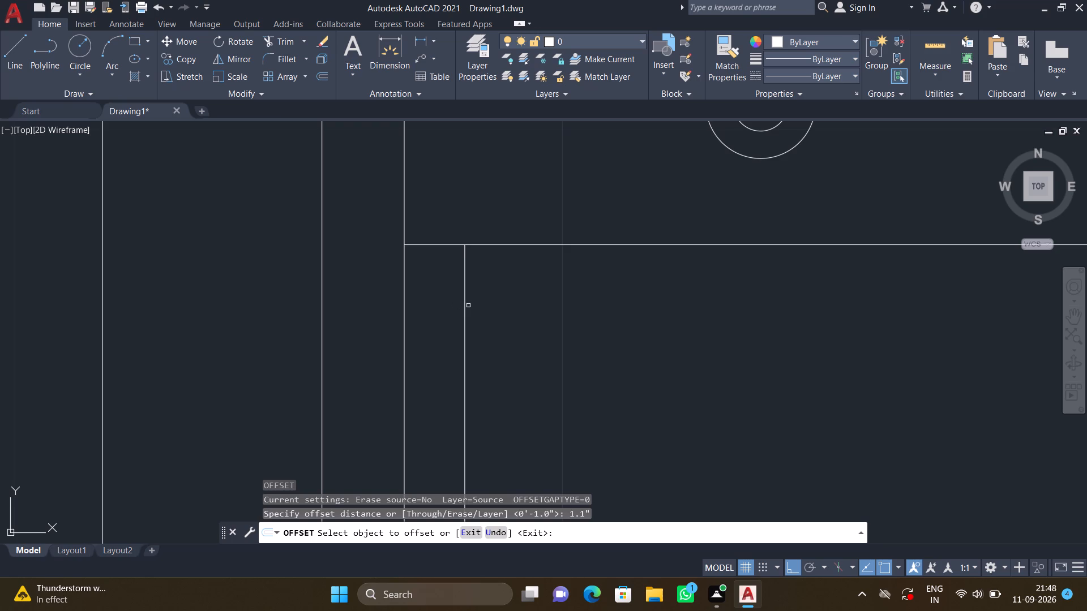
click(465, 302)
click(511, 306)
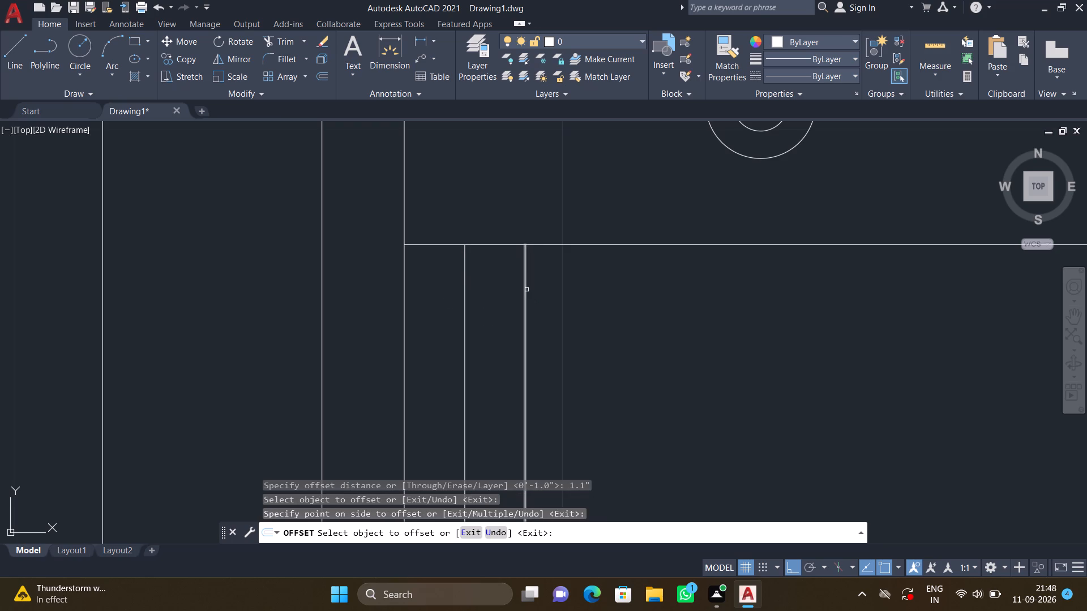
click(527, 290)
click(593, 294)
click(586, 303)
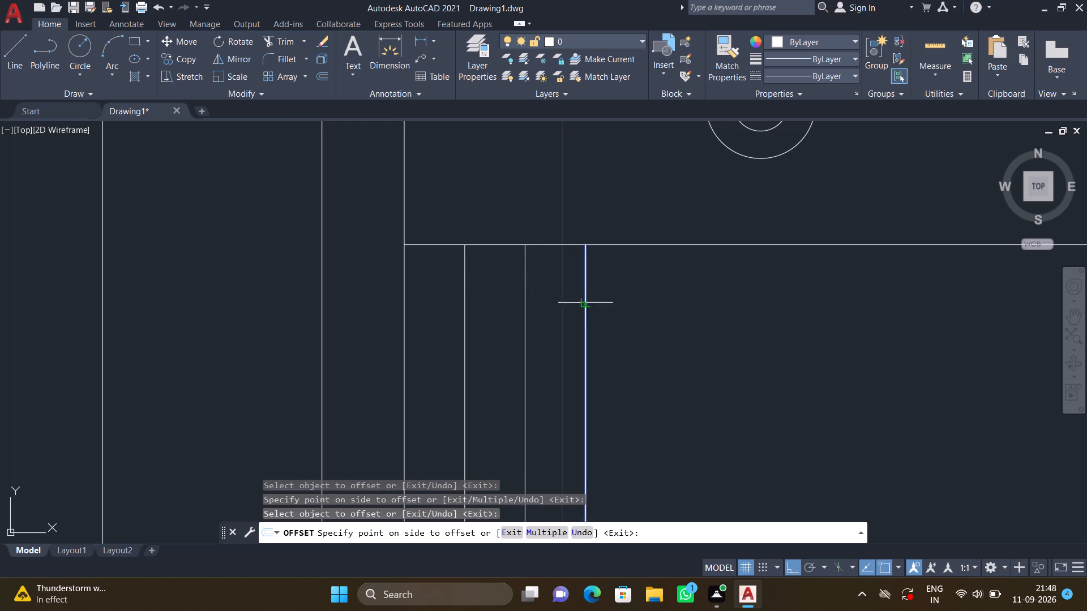
click(634, 299)
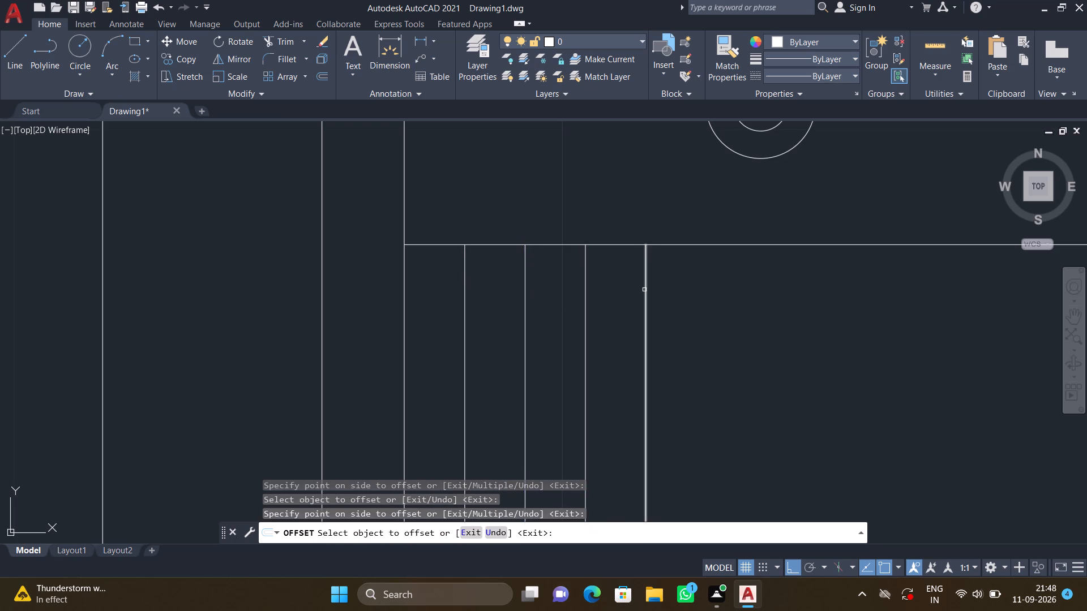
click(644, 290)
click(677, 290)
Add six more vertical lines at 1.1" offsets, continuing rightward from the last copy to near the basin's right edge.
scroll(679, 278, down, 3)
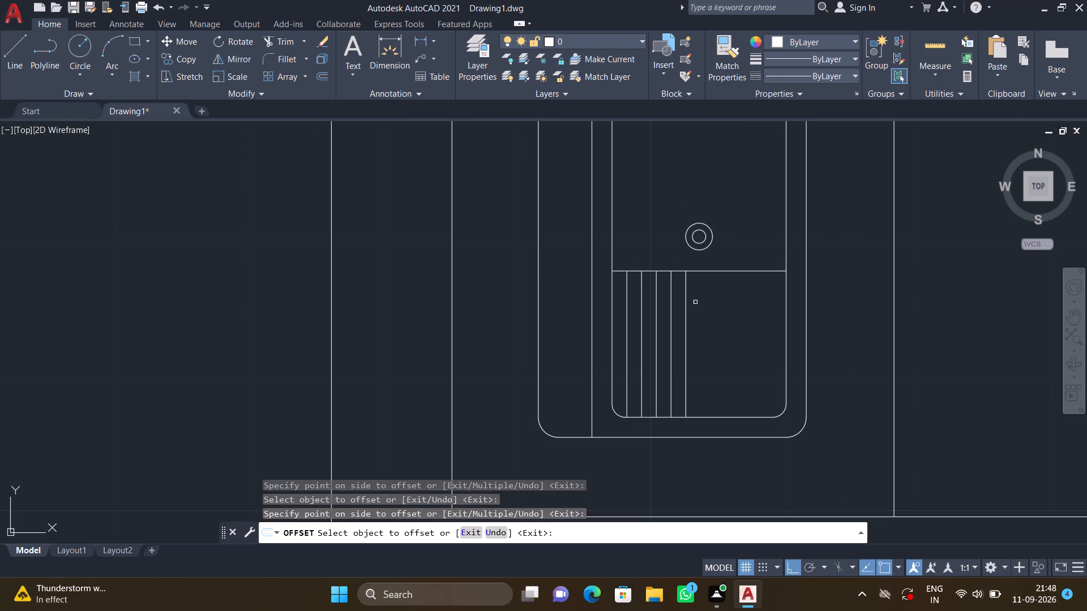
click(686, 298)
click(711, 295)
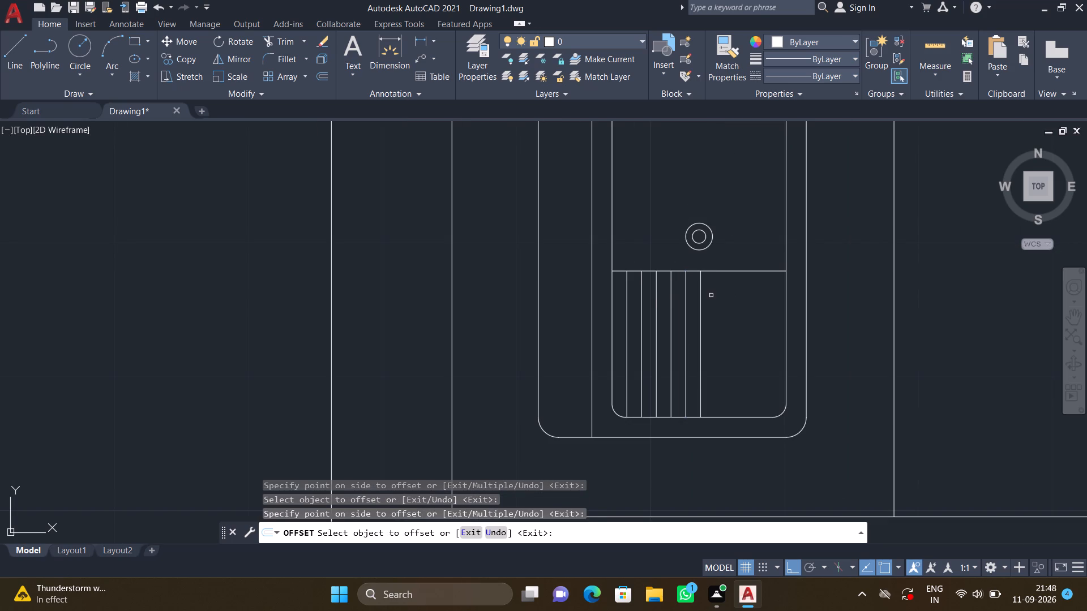
click(702, 301)
click(741, 300)
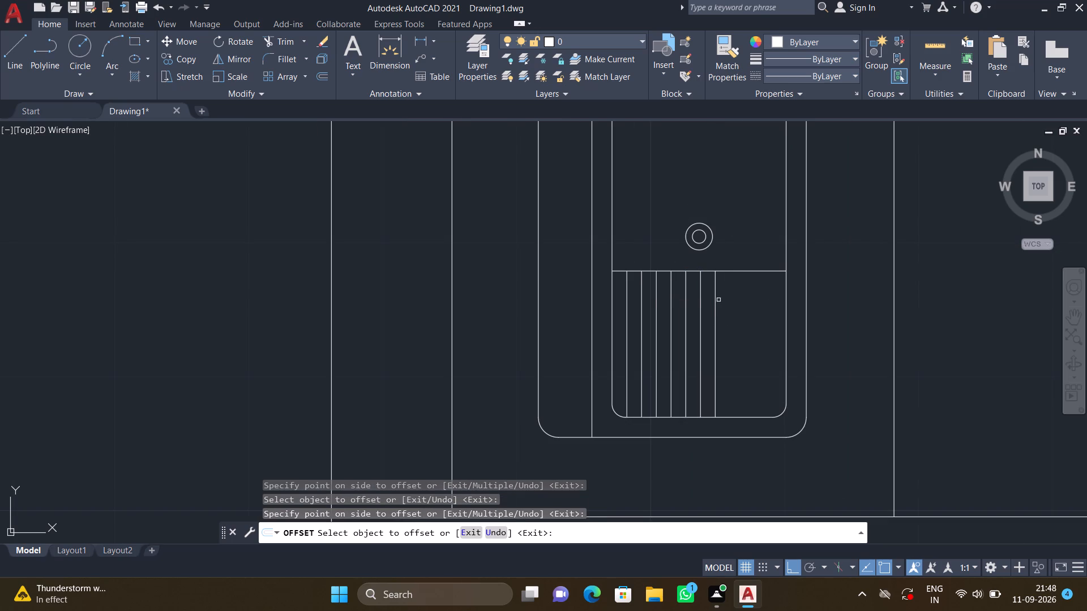
click(716, 295)
click(737, 298)
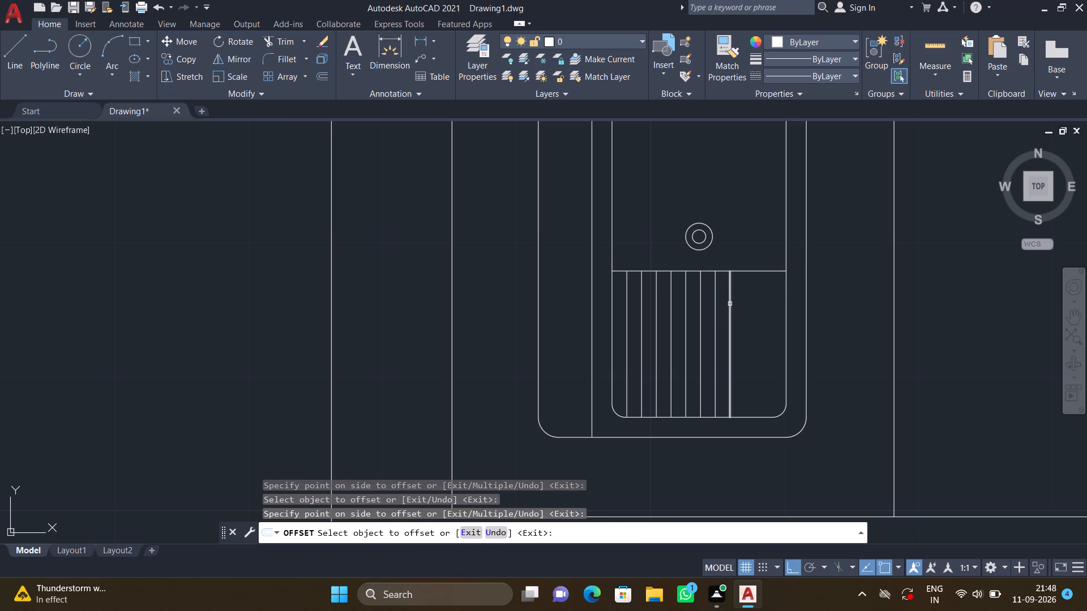
click(729, 303)
click(741, 304)
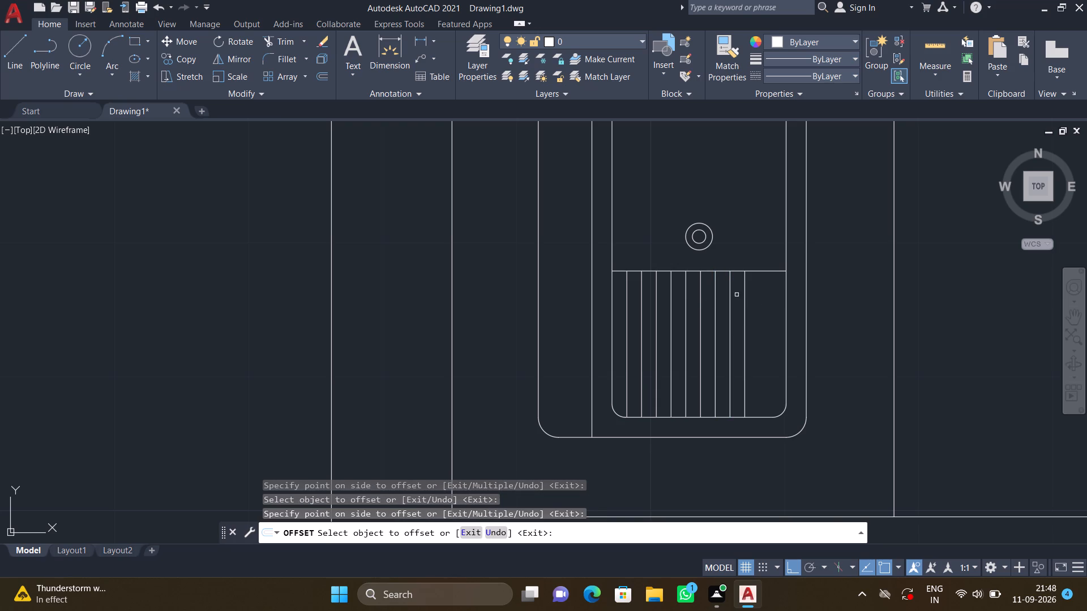
scroll(741, 290, up, 2)
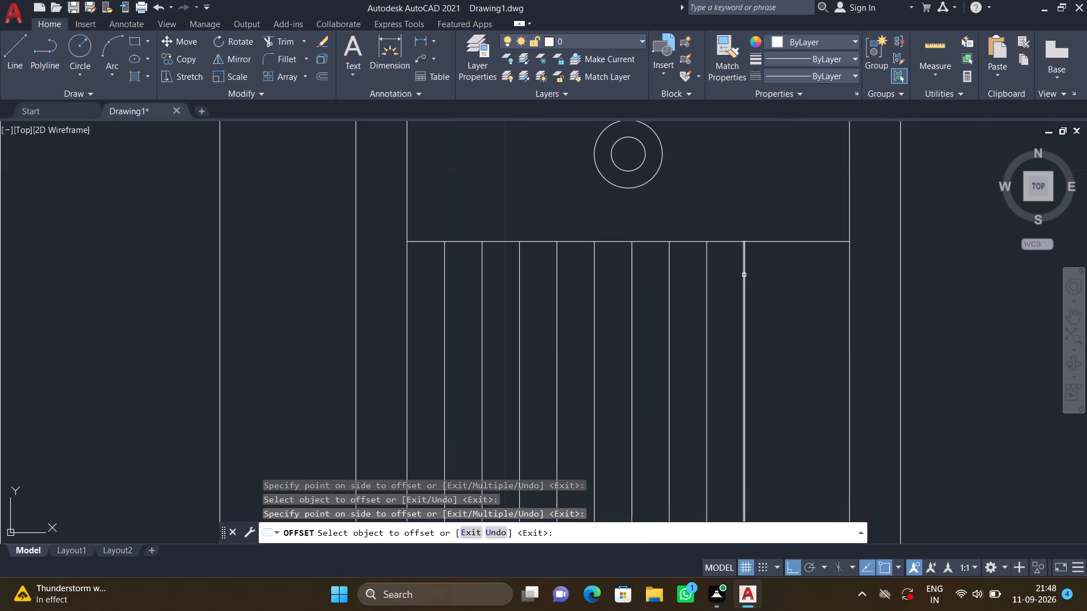
click(744, 275)
click(804, 286)
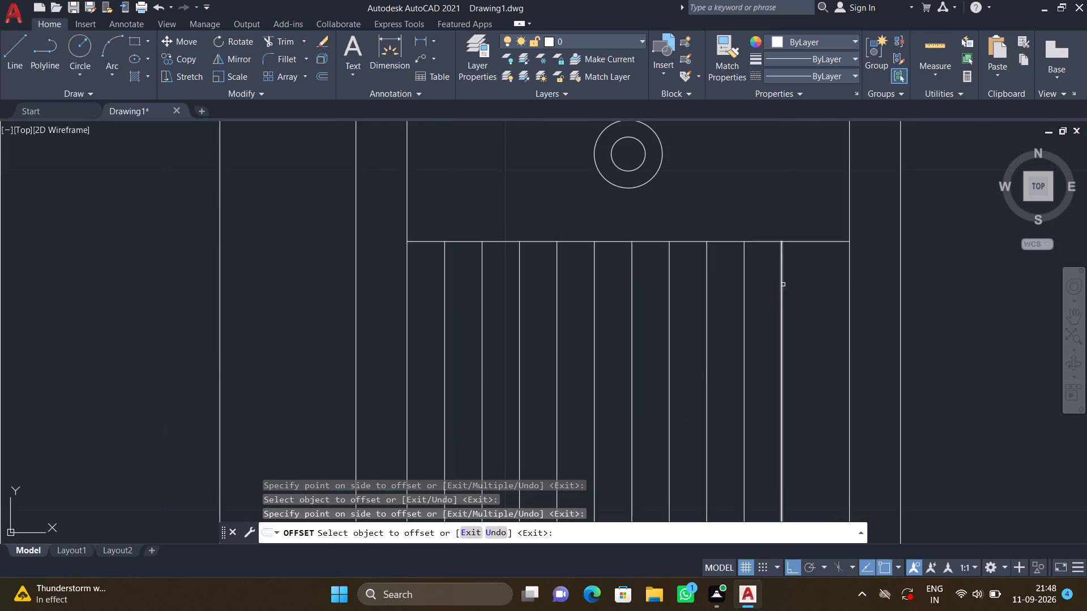
click(783, 284)
click(814, 274)
key(Return)
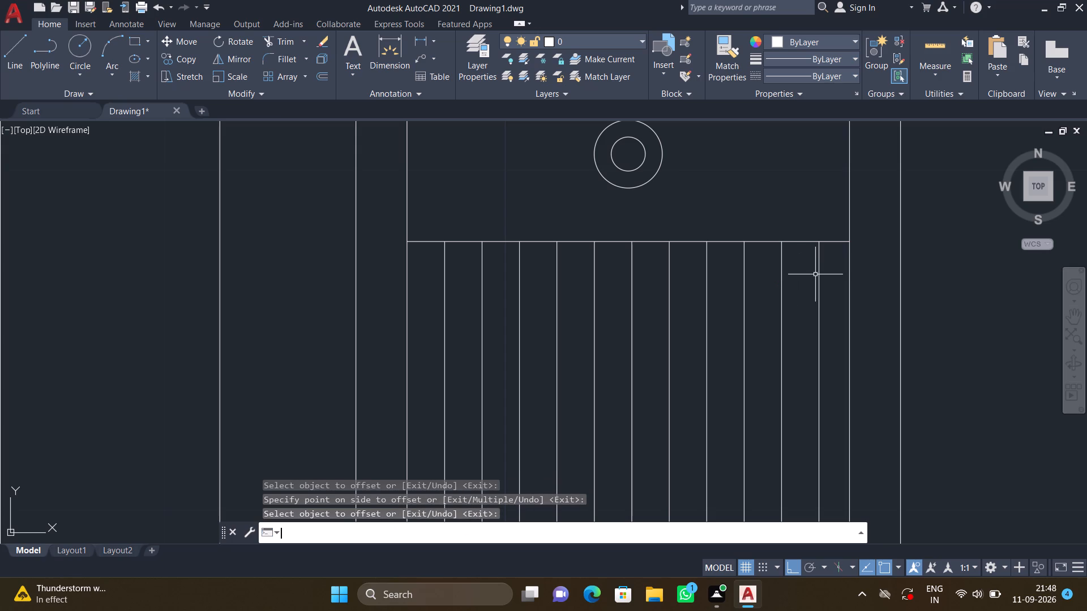
Rotate the spare toilet block outside the plan by 180° about its tank's upper-left corner.
scroll(806, 253, down, 4)
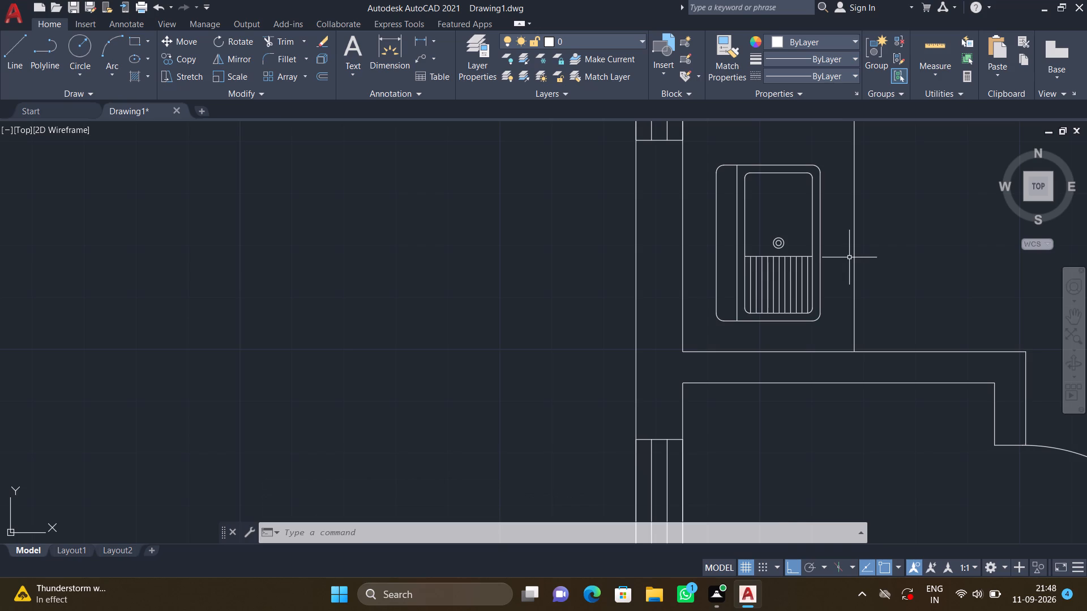
scroll(849, 258, down, 3)
middle_drag(859, 319, 718, 209)
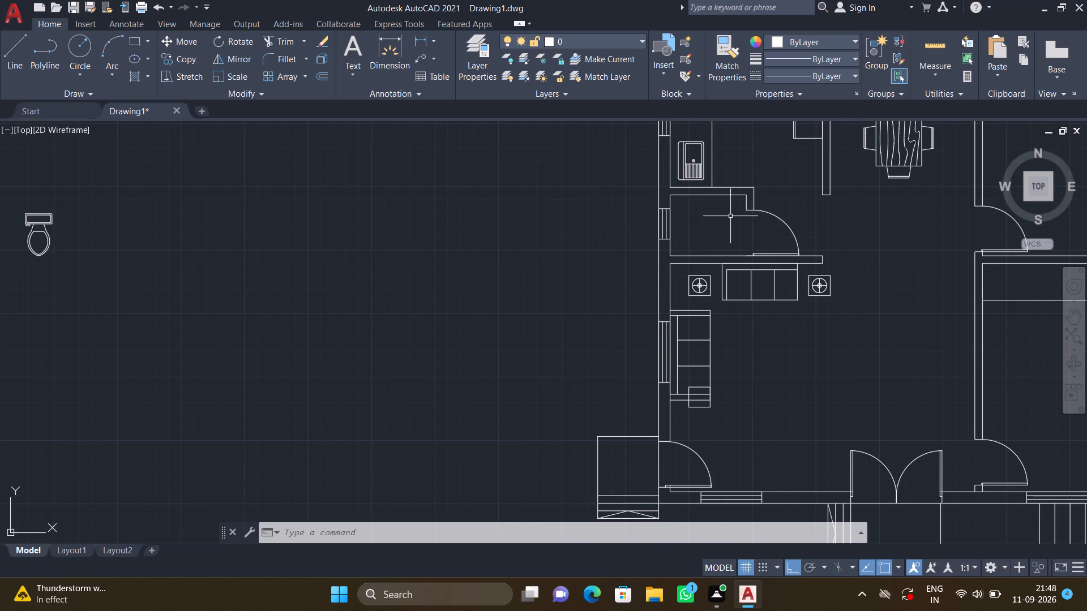
scroll(730, 217, down, 1)
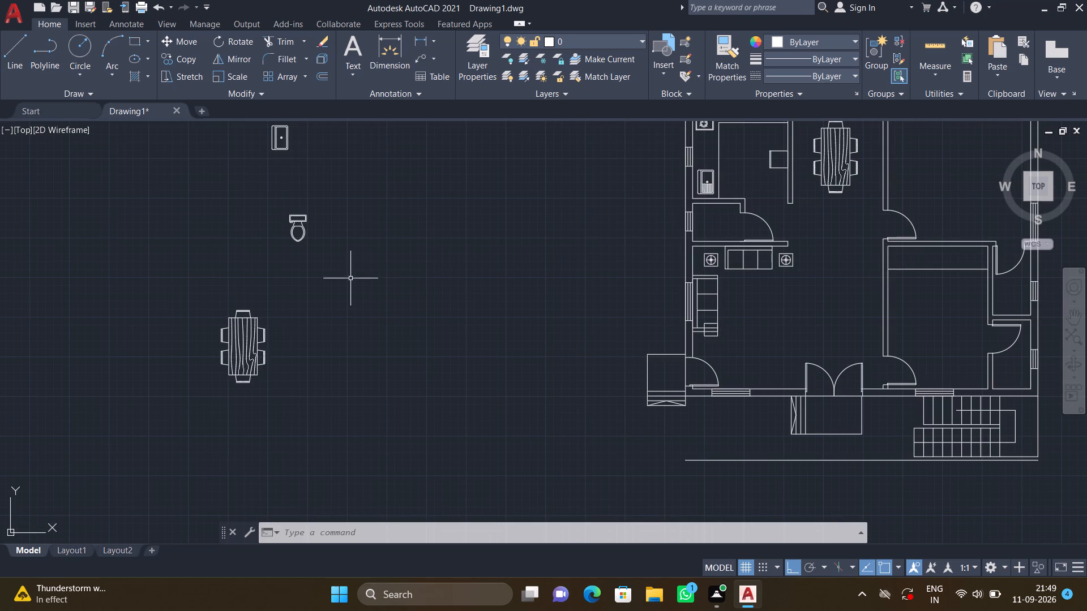
key(F8)
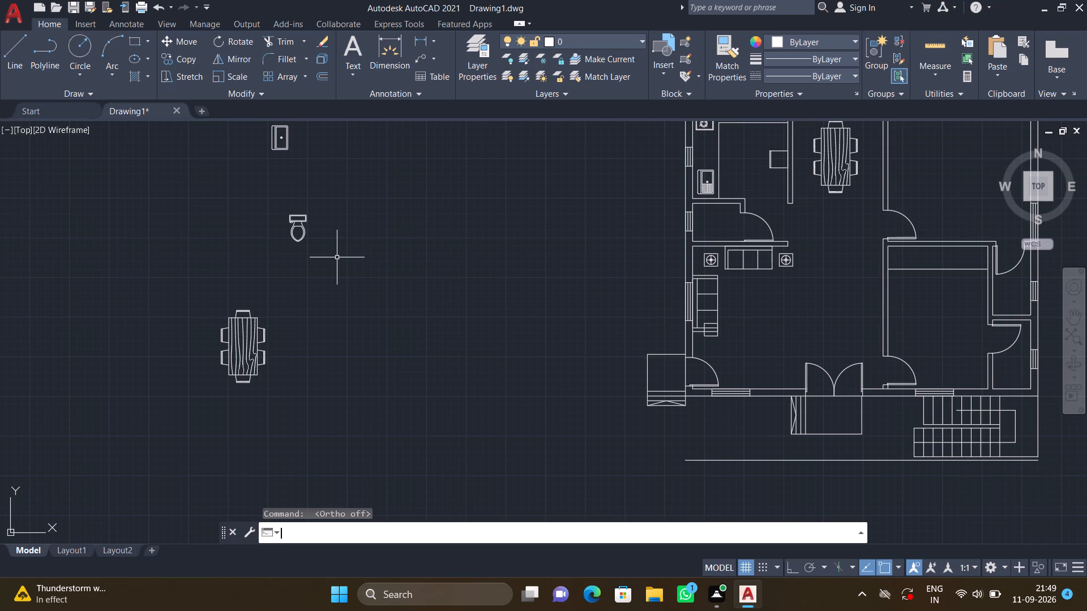
key(F8)
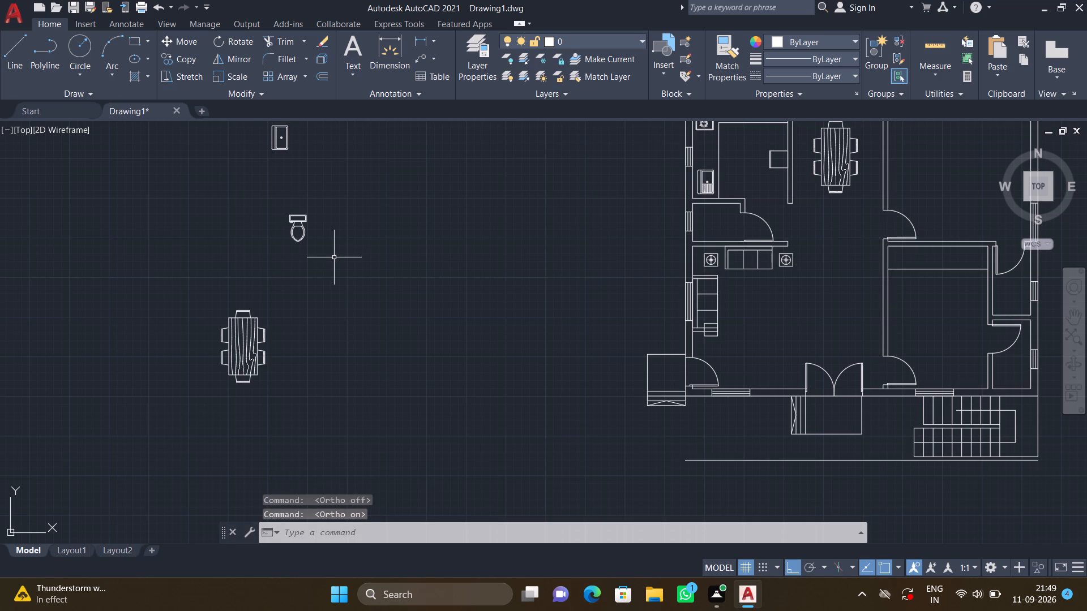
text(RO)
key(Return)
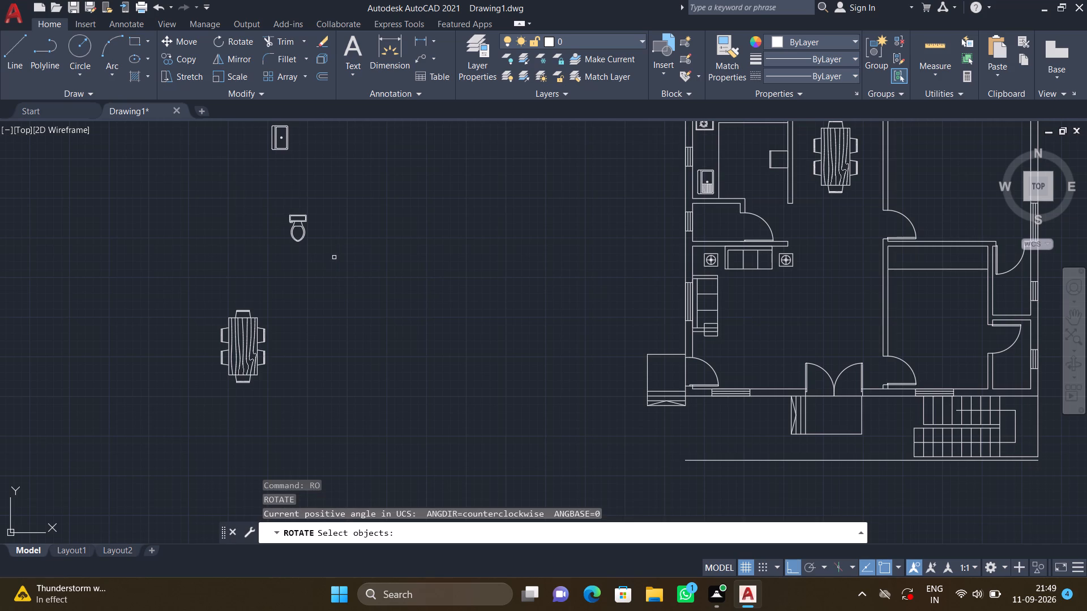
click(319, 256)
click(286, 205)
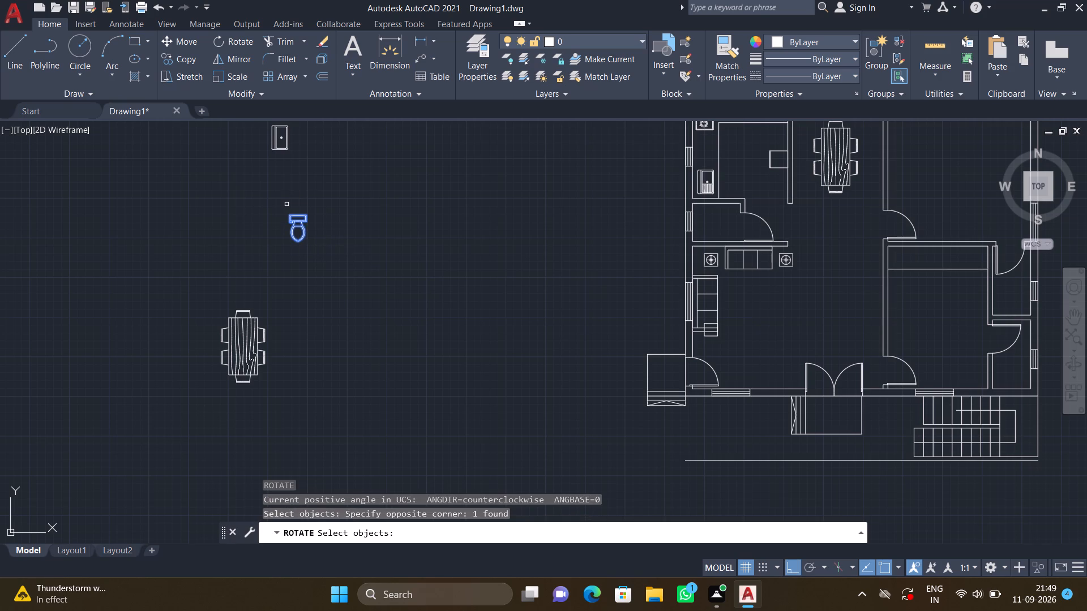
key(Return)
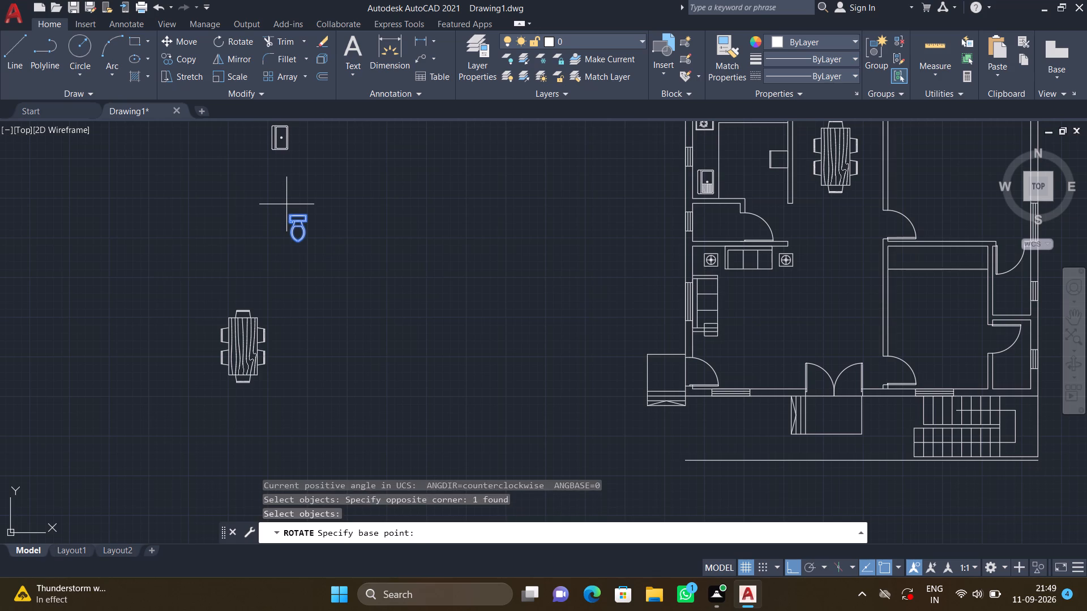
click(289, 214)
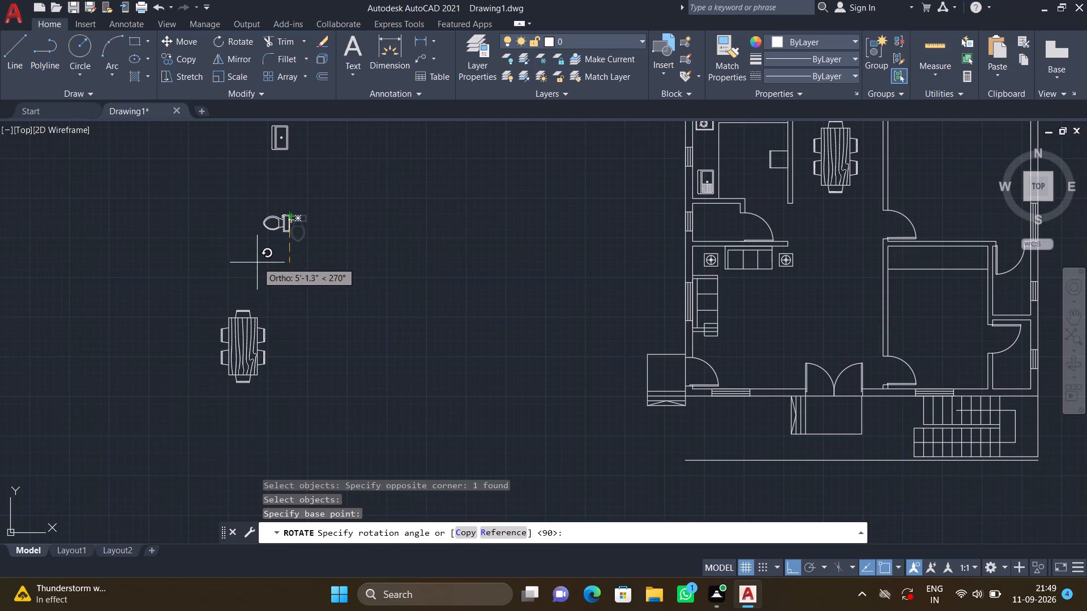
click(250, 235)
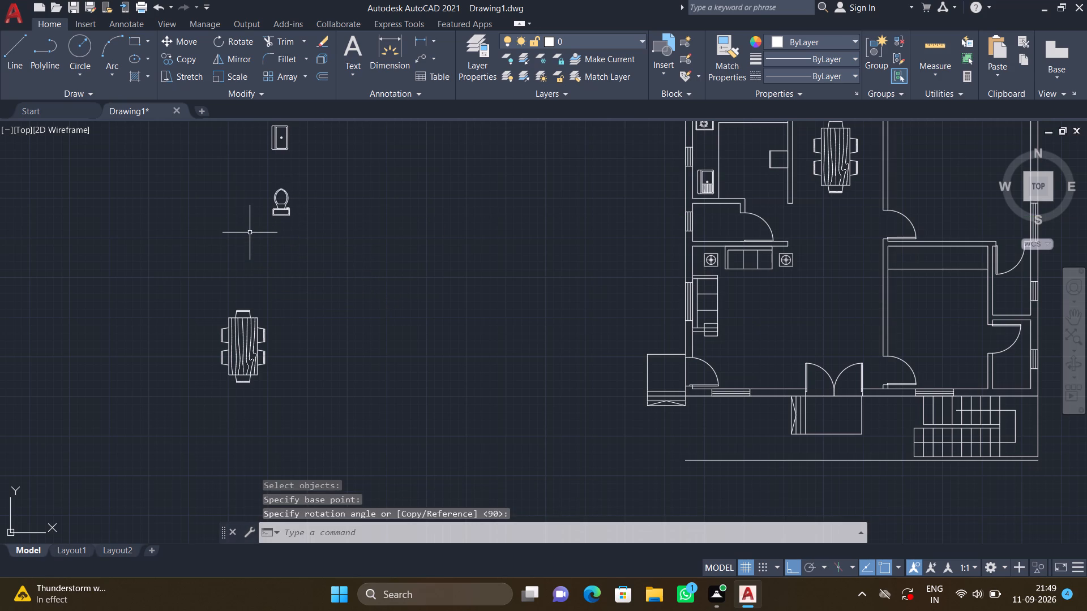
Copy the rotated toilet into the plan's lower-right bathroom, with its tank just inside the bottom wall.
text(CO)
key(Return)
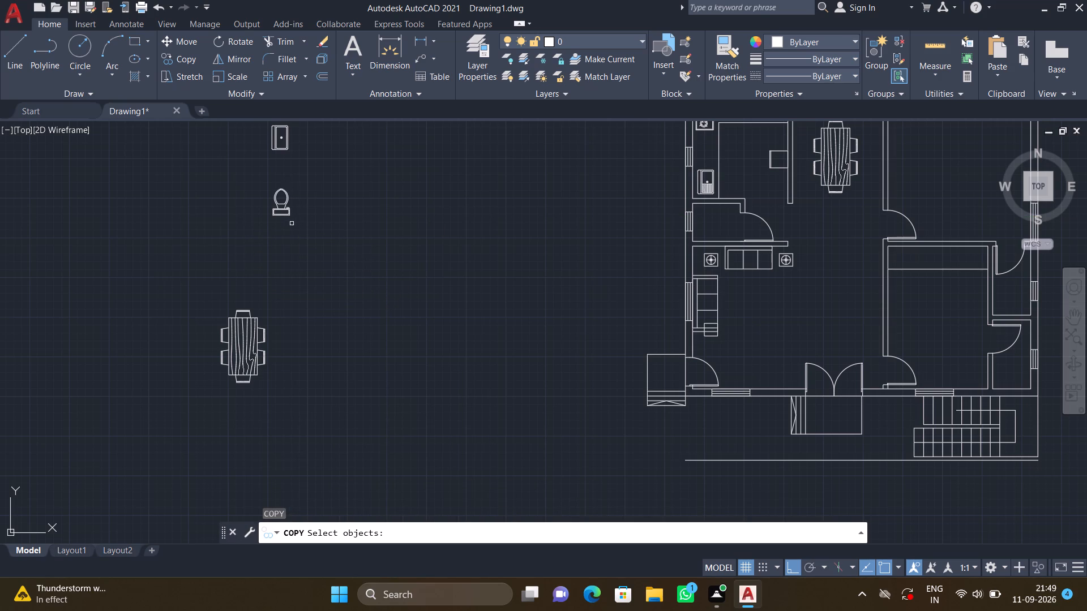
click(292, 223)
click(262, 185)
key(Return)
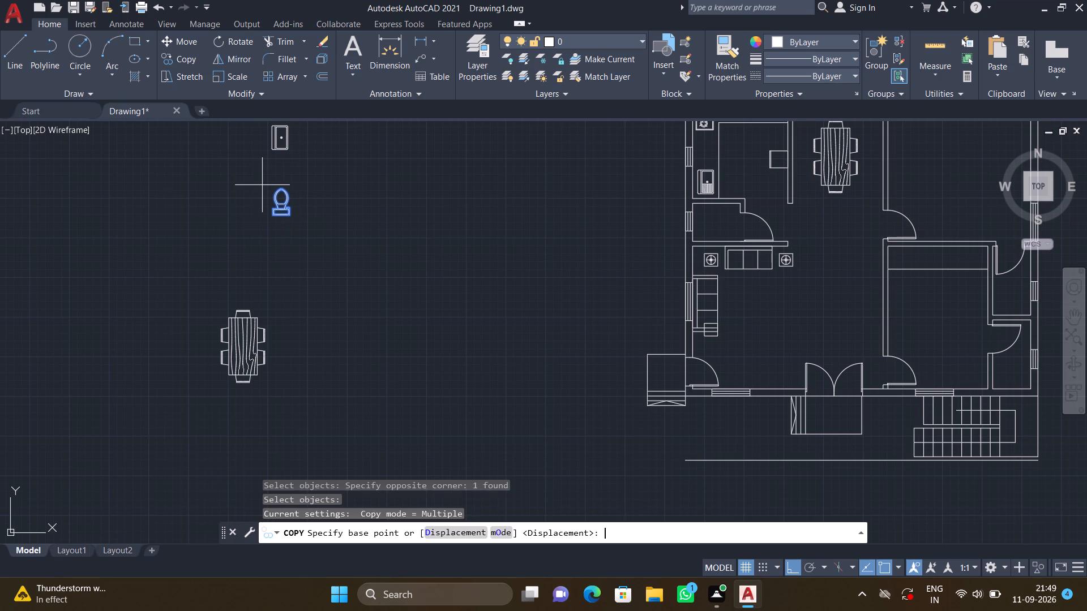
click(277, 214)
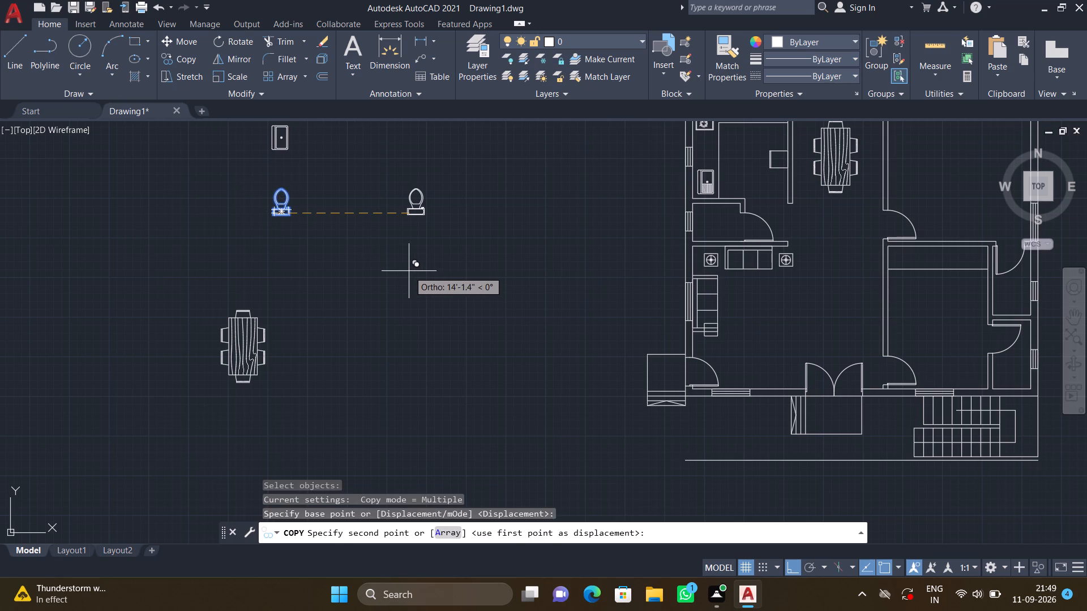
key(F8)
scroll(465, 288, down, 1)
scroll(648, 319, down, 1)
scroll(762, 333, up, 3)
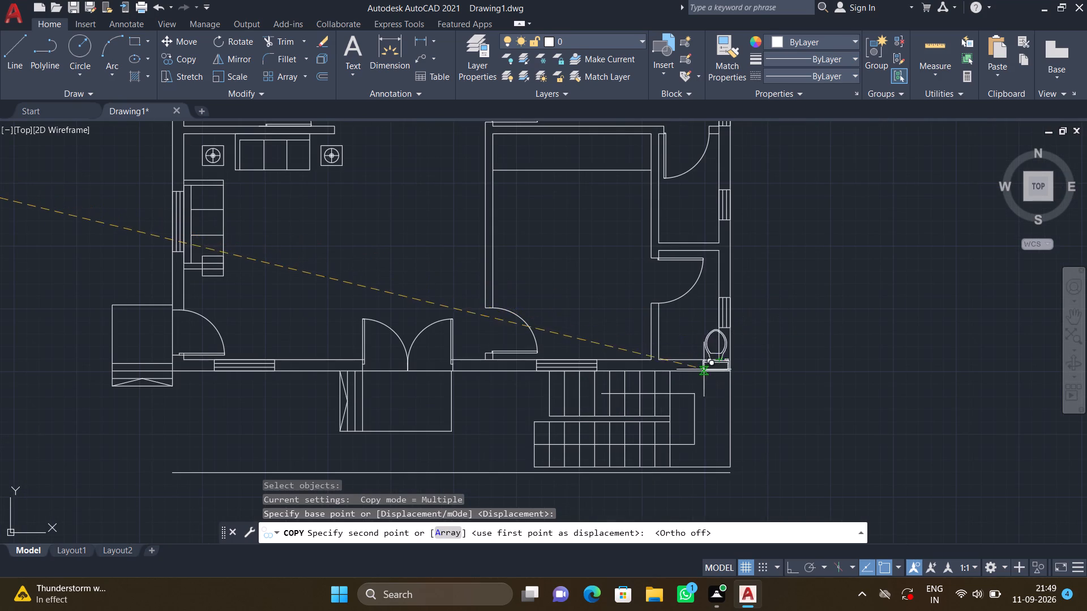
scroll(683, 365, up, 2)
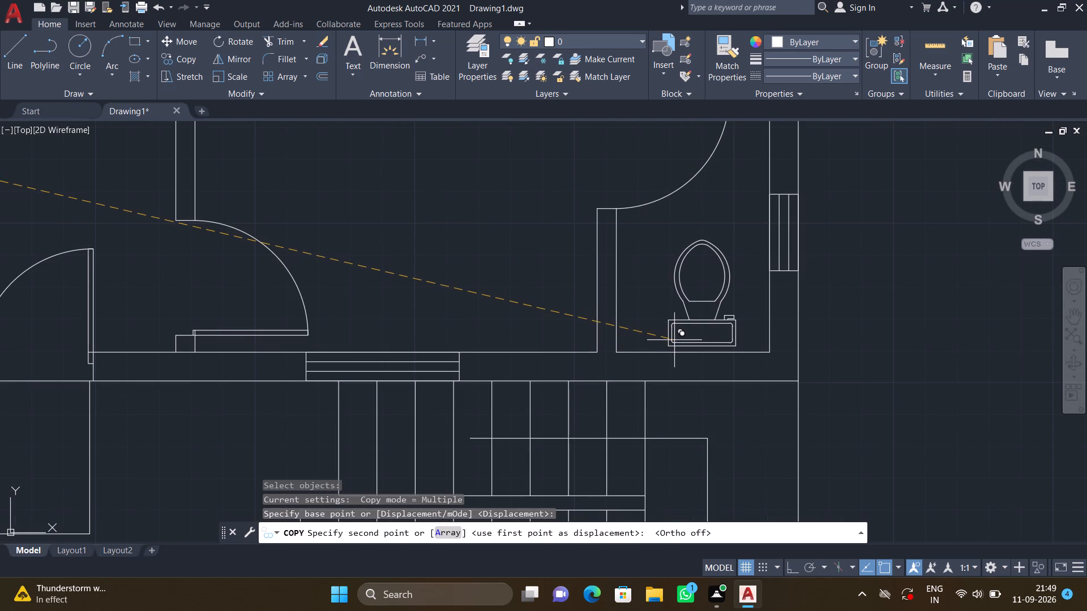
click(674, 340)
key(Return)
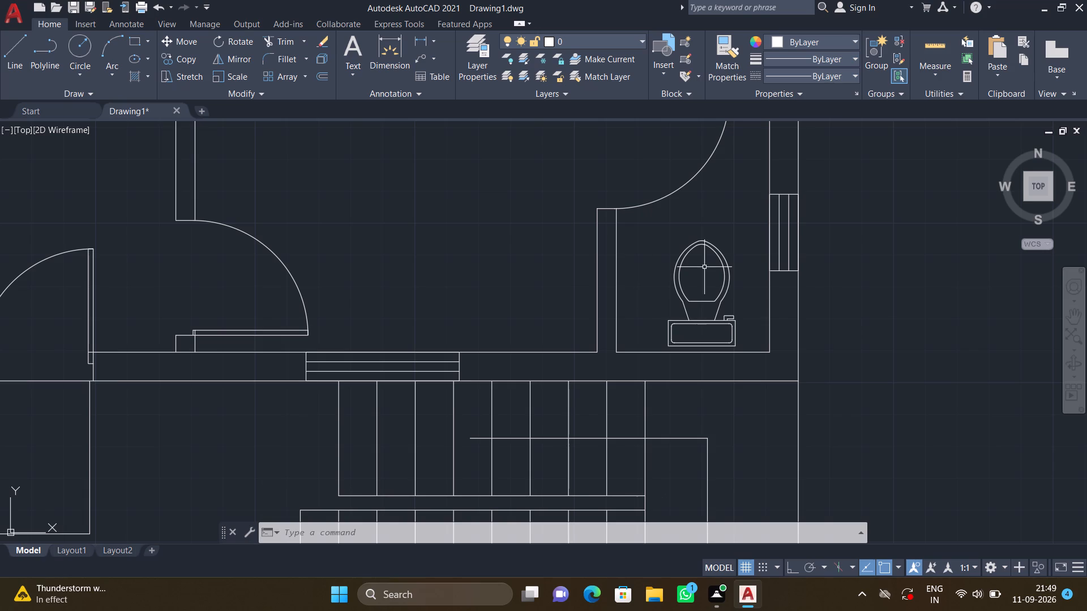
Copy the double bed block into the upper-right bedroom, with its headboard just below the top wall's window.
scroll(685, 282, down, 2)
scroll(353, 291, down, 2)
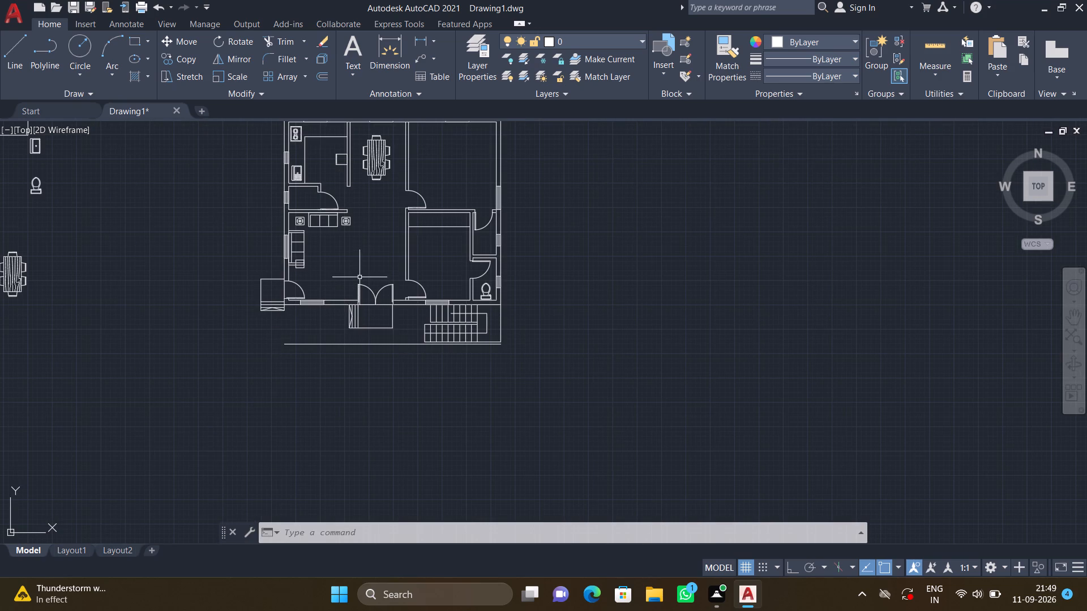
scroll(359, 276, down, 2)
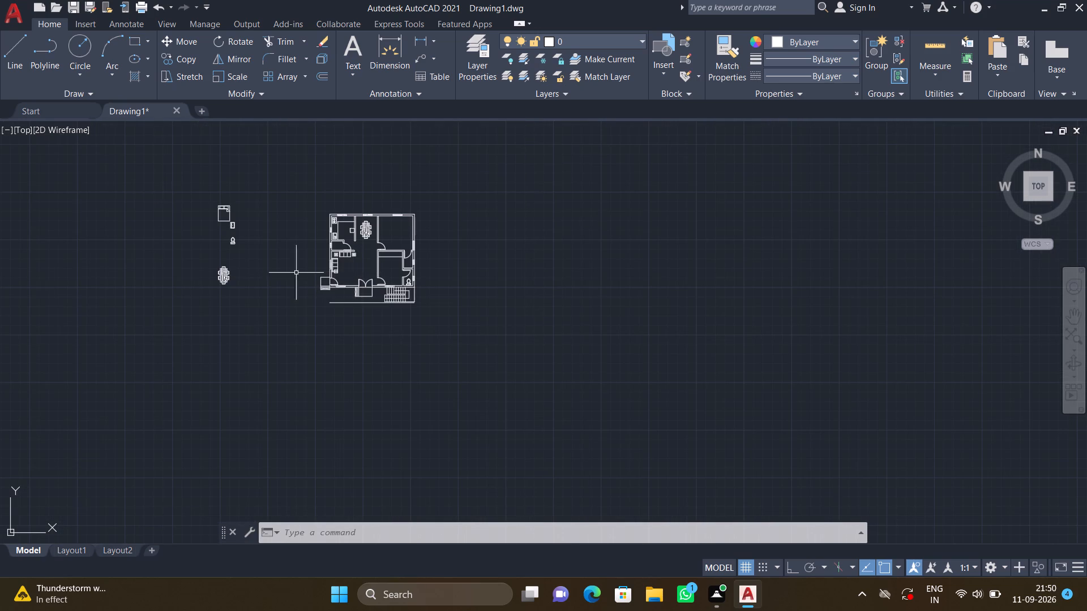
scroll(228, 199, up, 3)
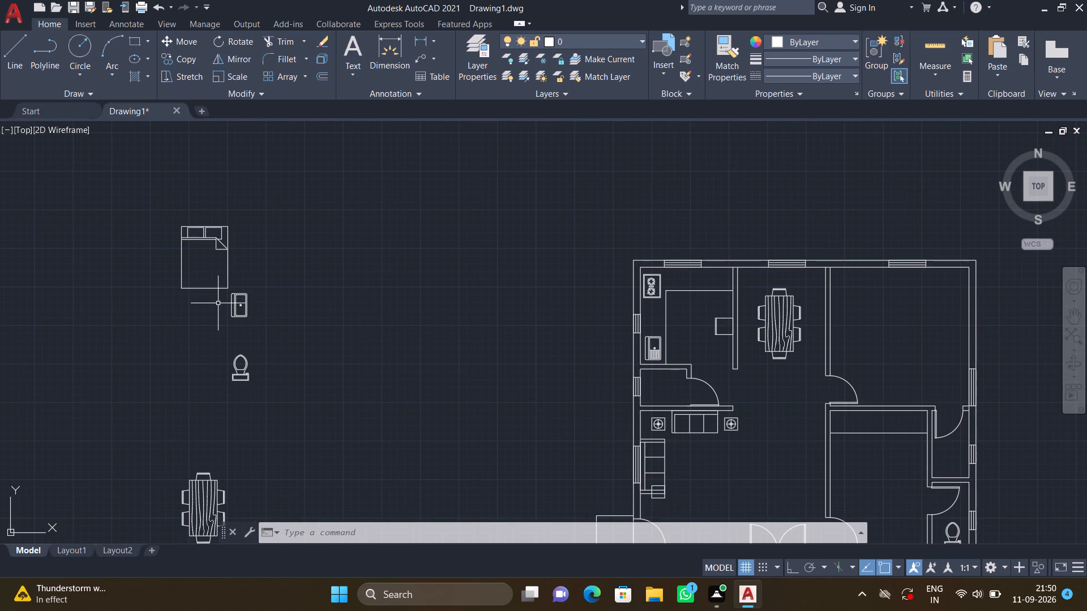
key(c)
key(o)
key(Return)
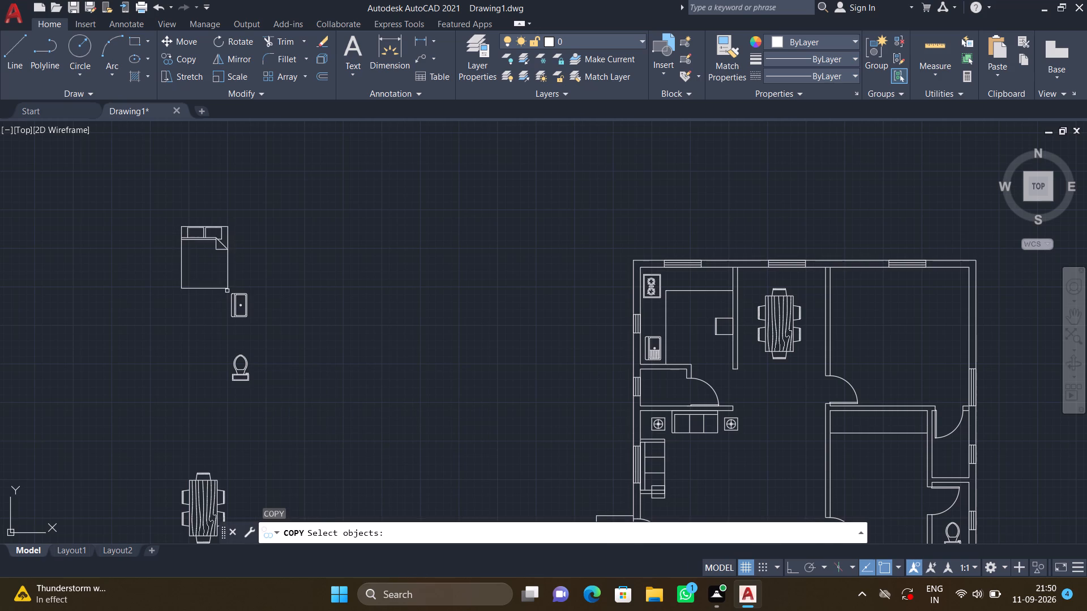
click(226, 289)
key(Return)
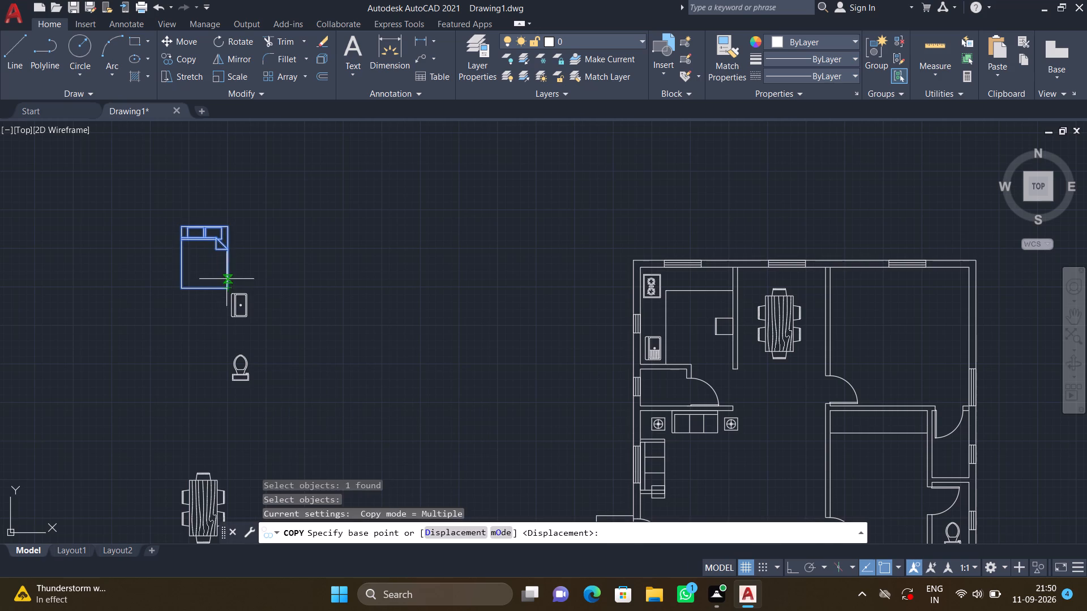
click(180, 225)
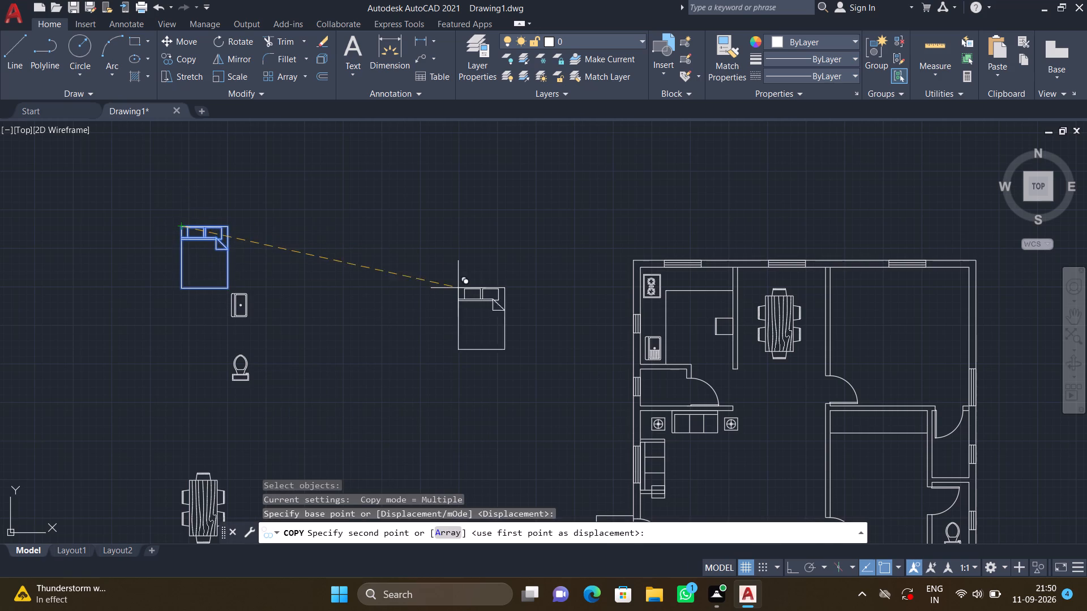
scroll(484, 289, down, 1)
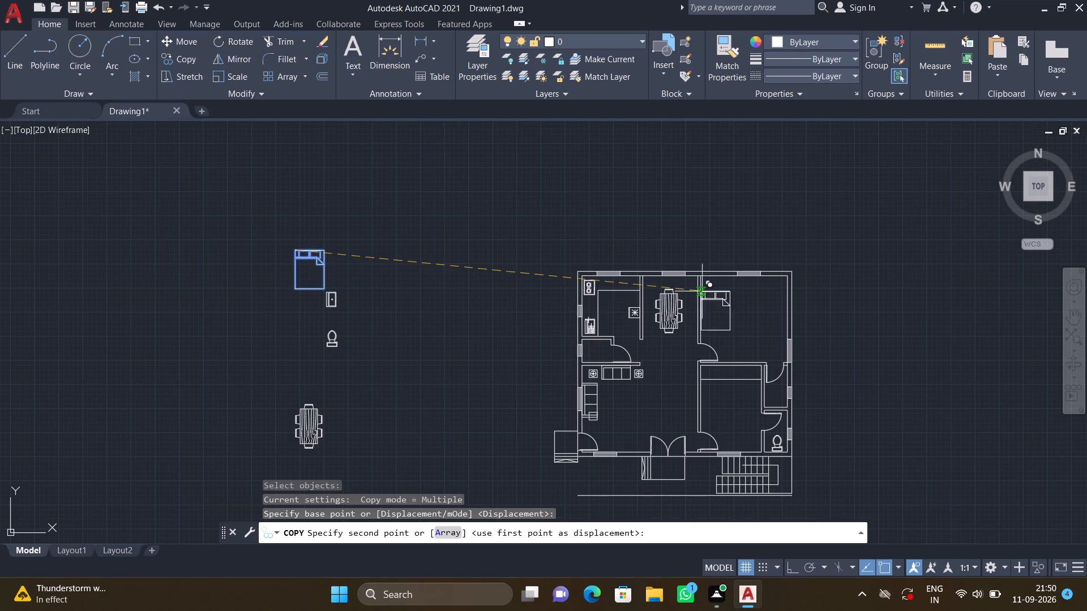
scroll(720, 292, up, 2)
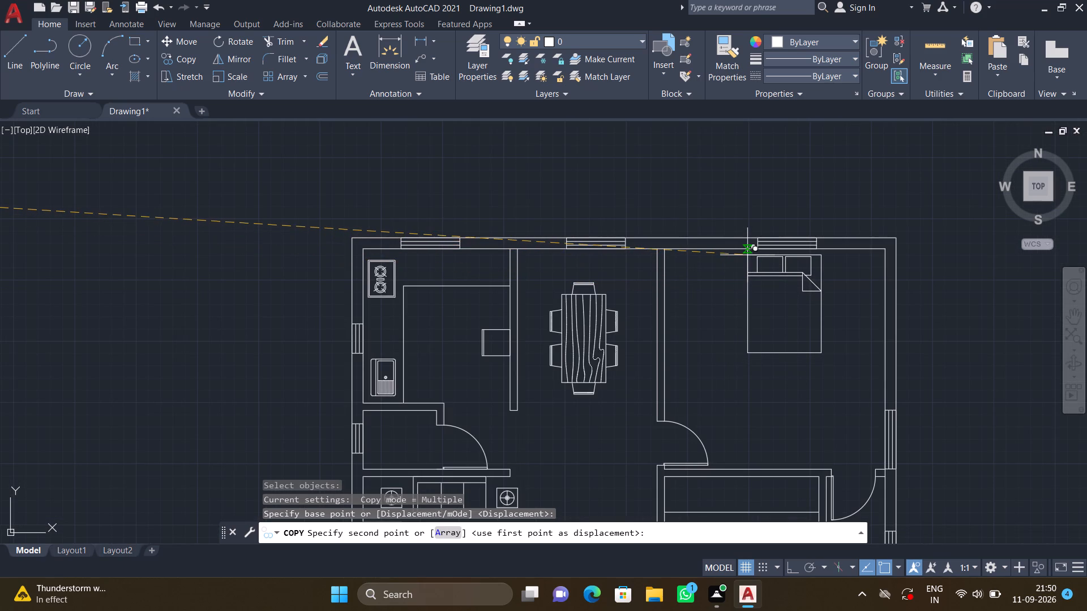
scroll(752, 255, up, 3)
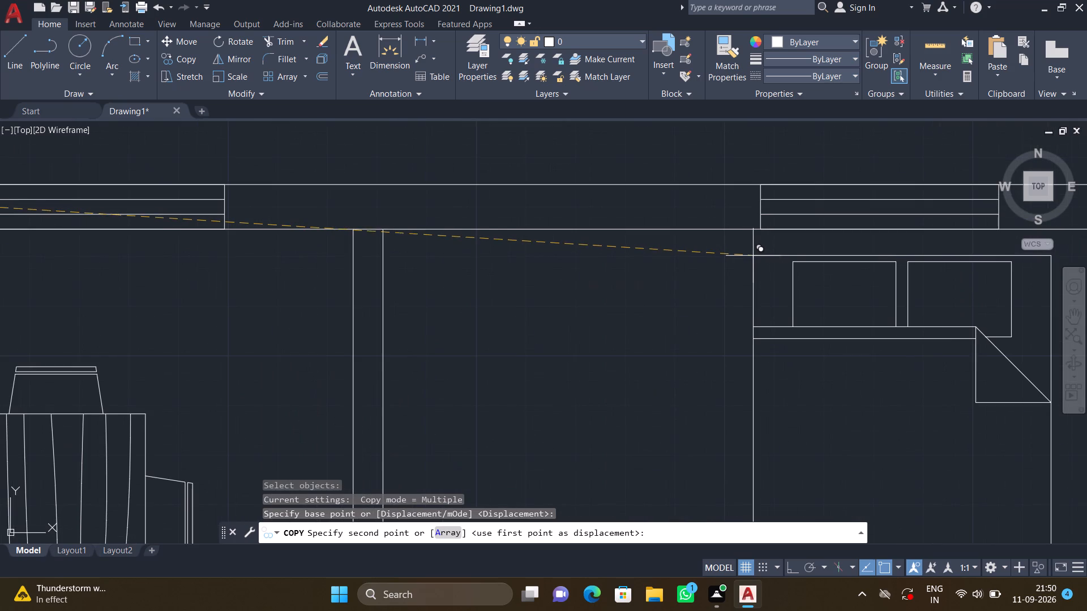
click(738, 243)
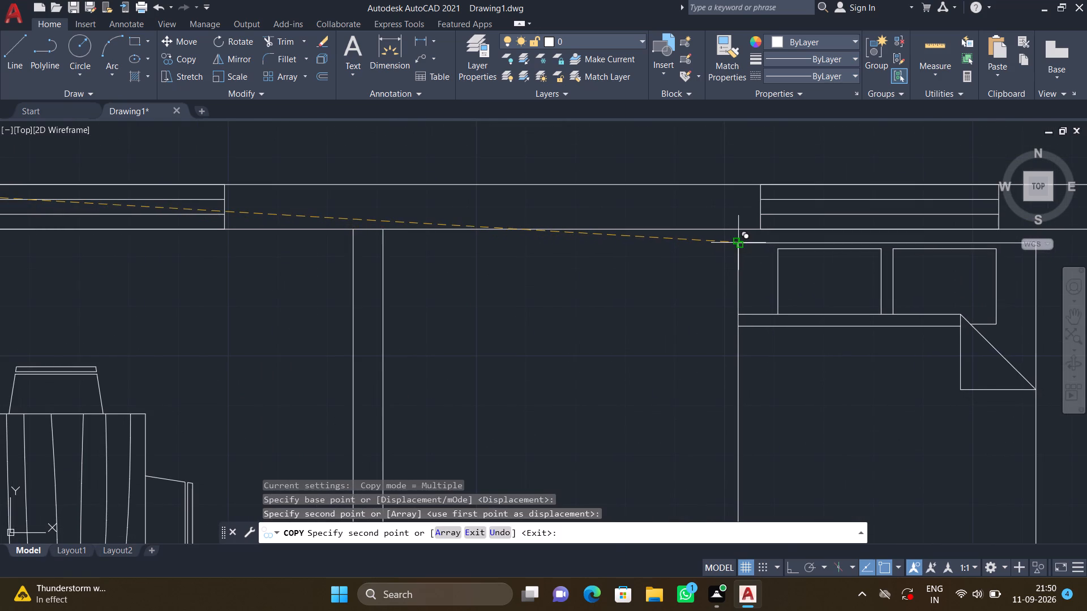
key(Return)
Move the upper-right bedroom's bed slightly left and down from the window wall, using its upper-left corner as base point.
scroll(759, 284, down, 4)
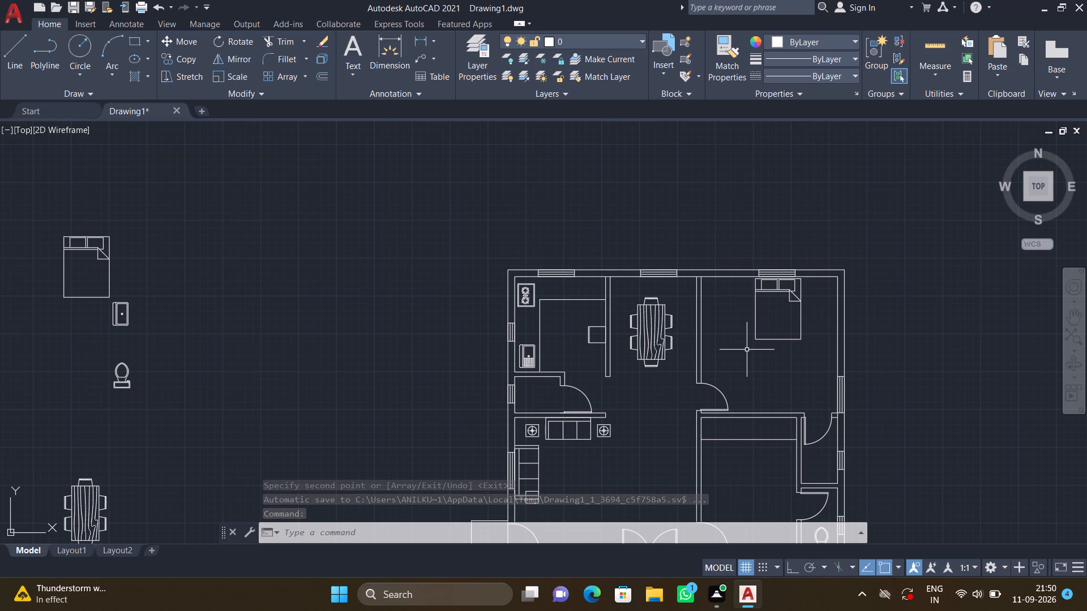
scroll(747, 341, up, 2)
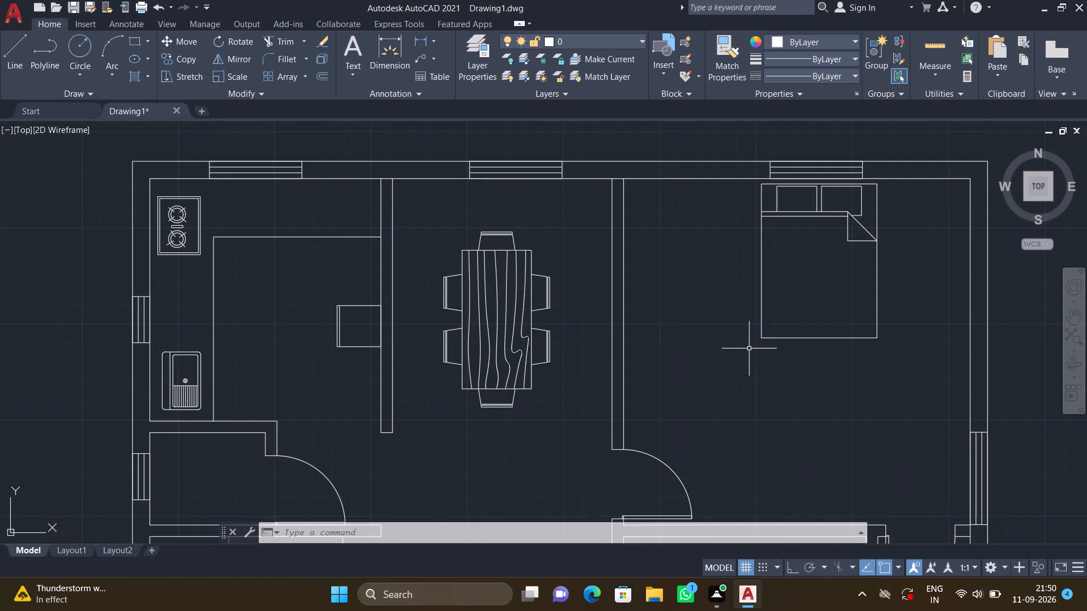
key(m)
key(Return)
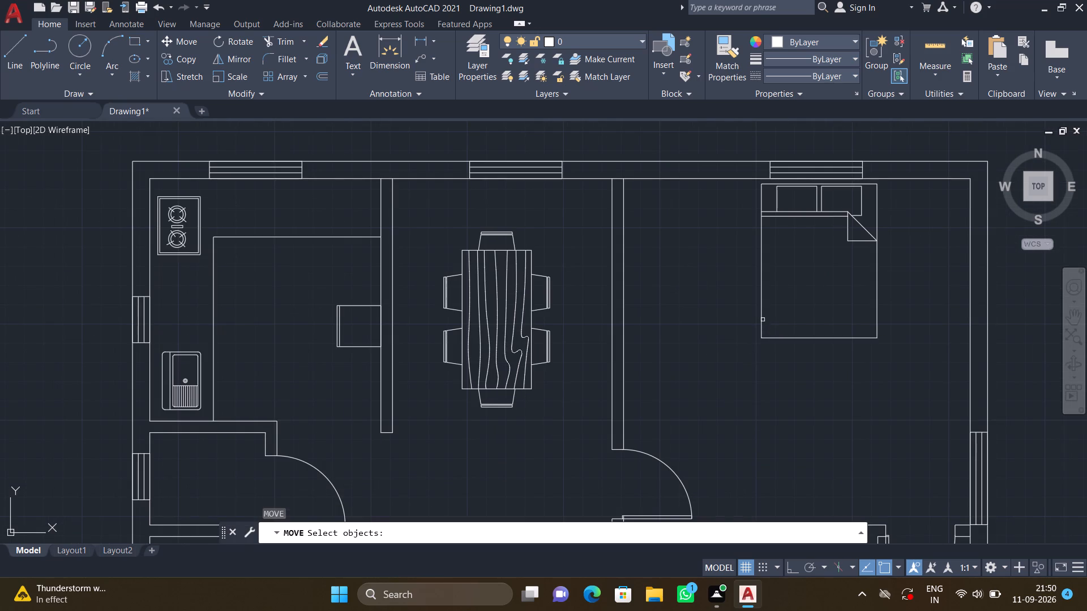
click(760, 316)
key(Return)
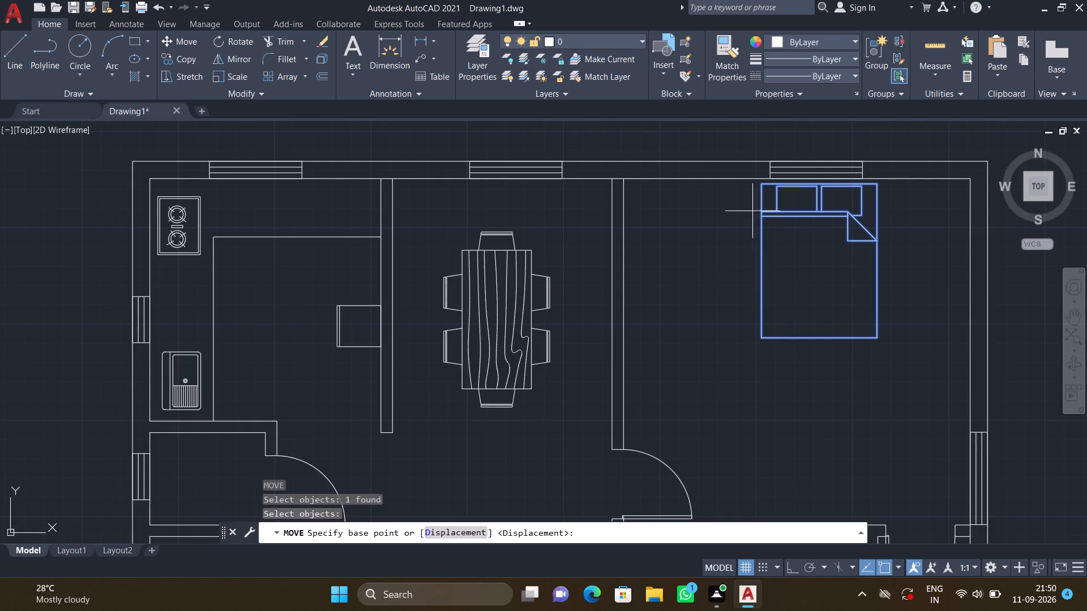
scroll(749, 183, up, 2)
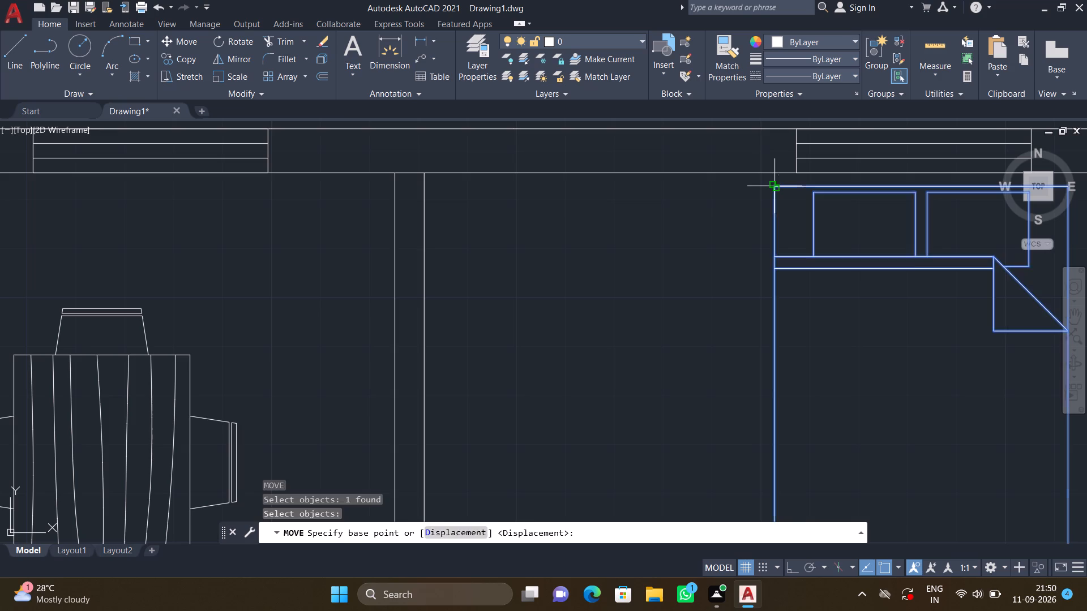
click(774, 186)
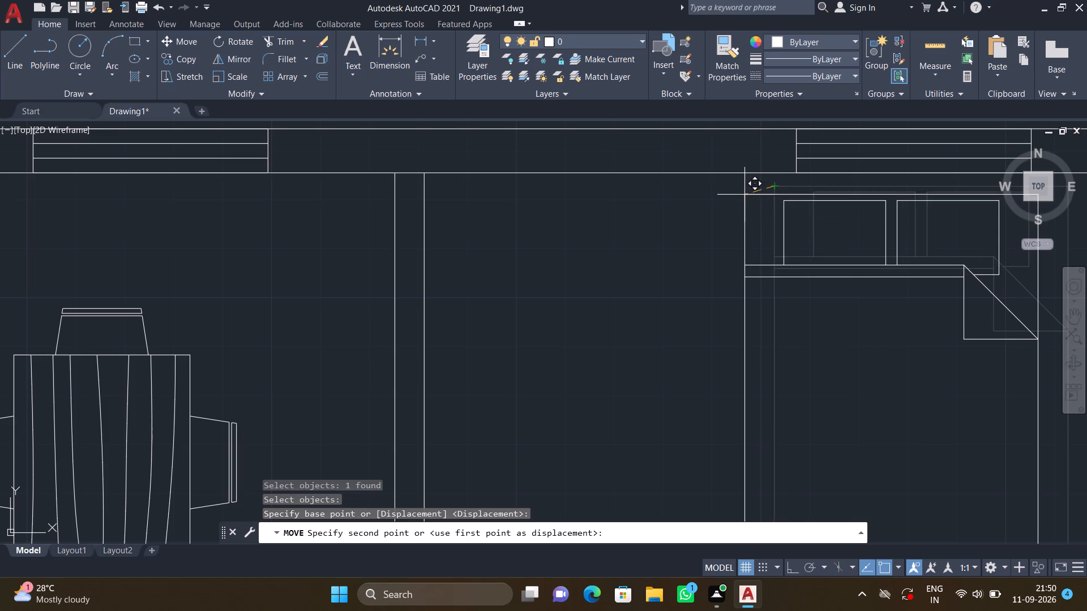
click(744, 195)
scroll(753, 193, down, 3)
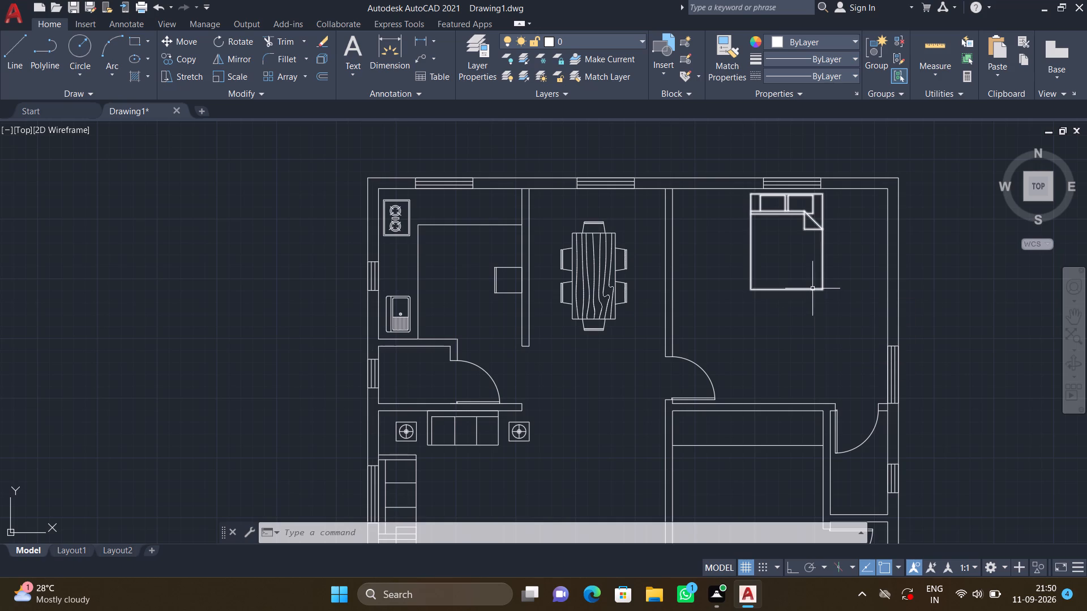
scroll(814, 295, up, 1)
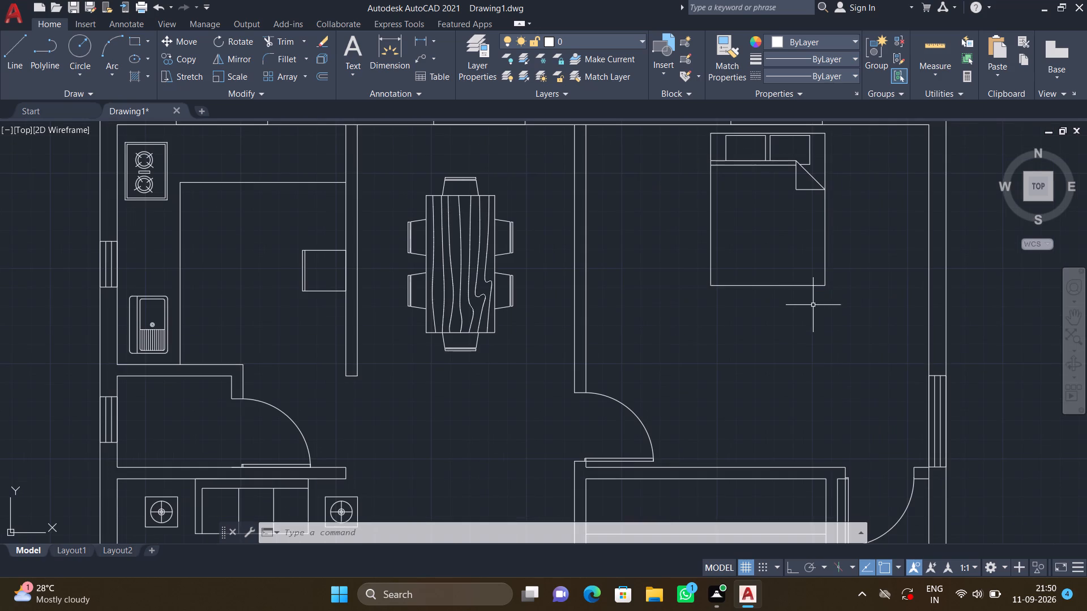
scroll(810, 303, down, 1)
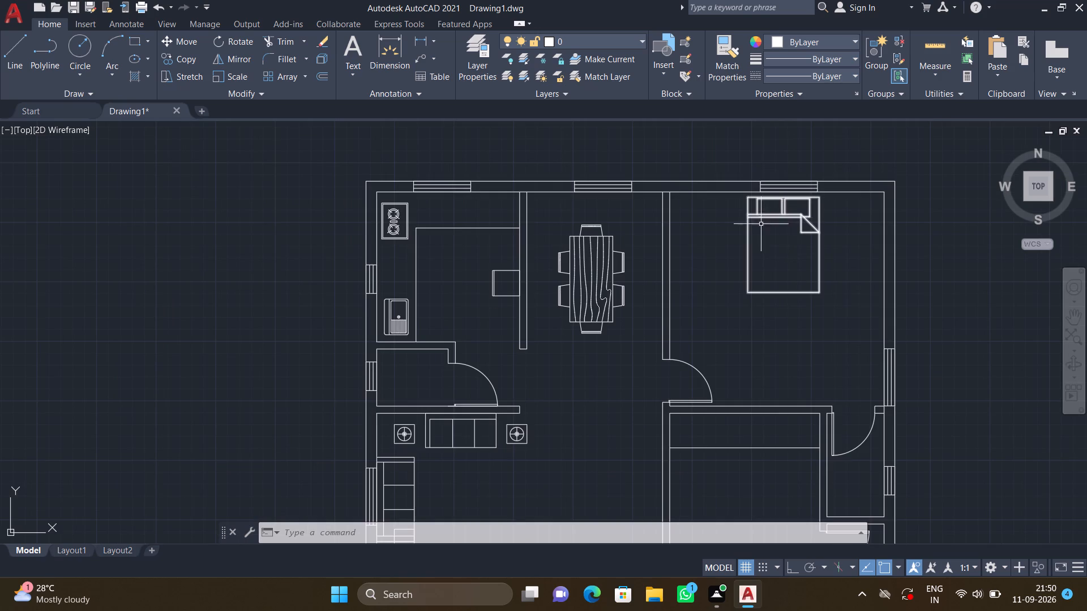
Rotate the spare double bed block outside the plan by 90° counterclockwise about its upper-left corner, with Ortho on.
scroll(758, 216, down, 2)
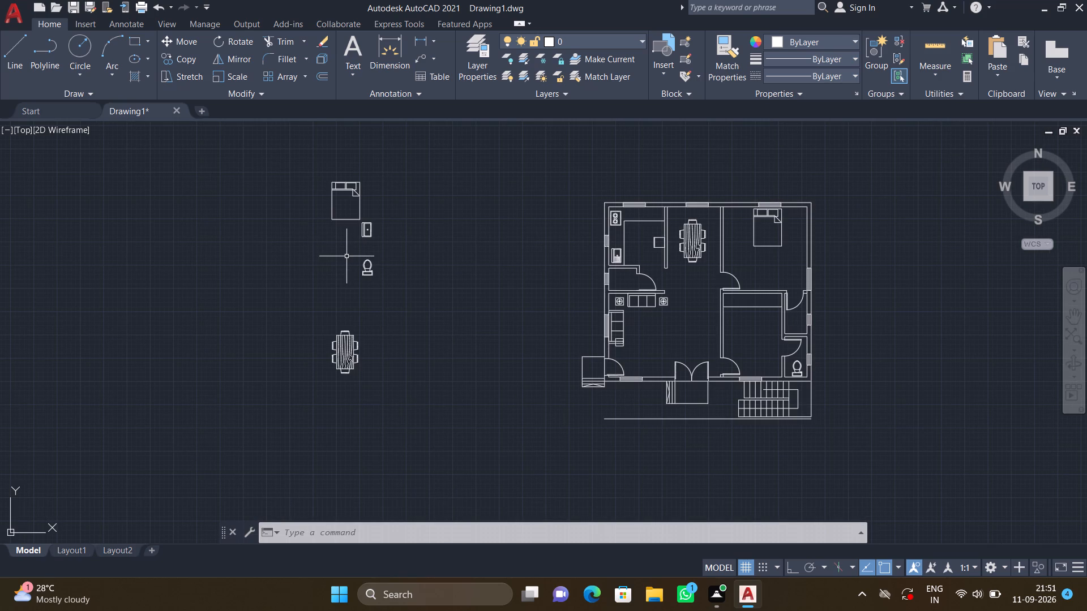
key(F8)
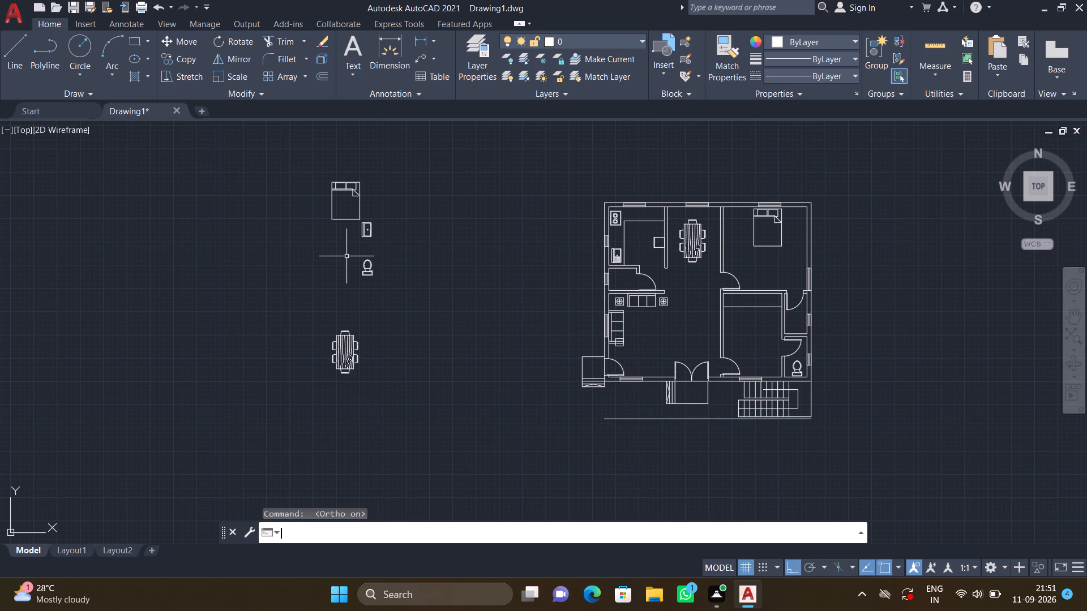
text(RO)
key(Return)
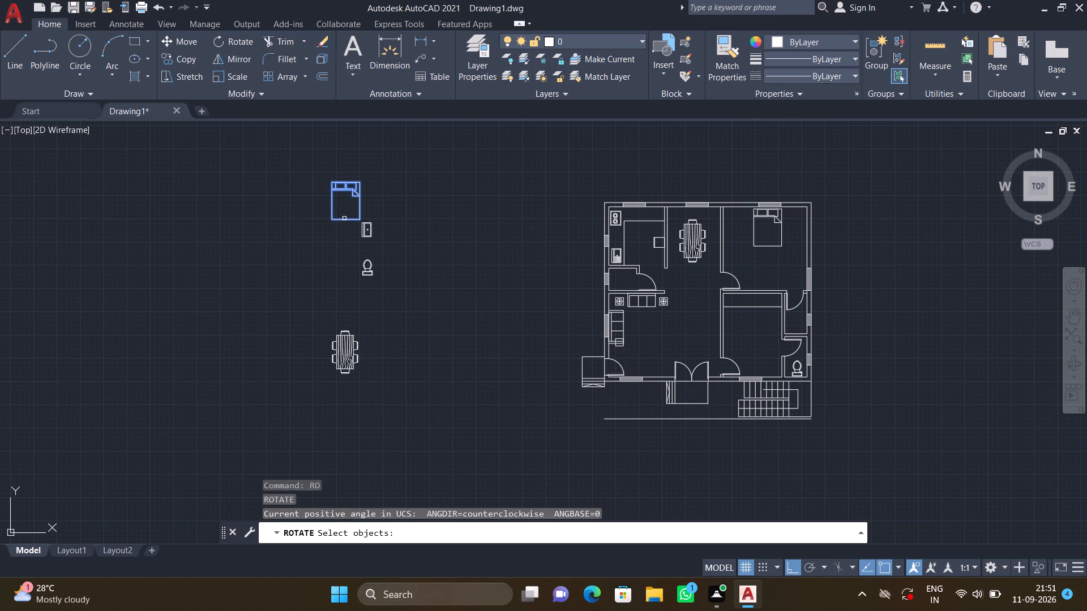
click(344, 218)
key(Return)
click(332, 180)
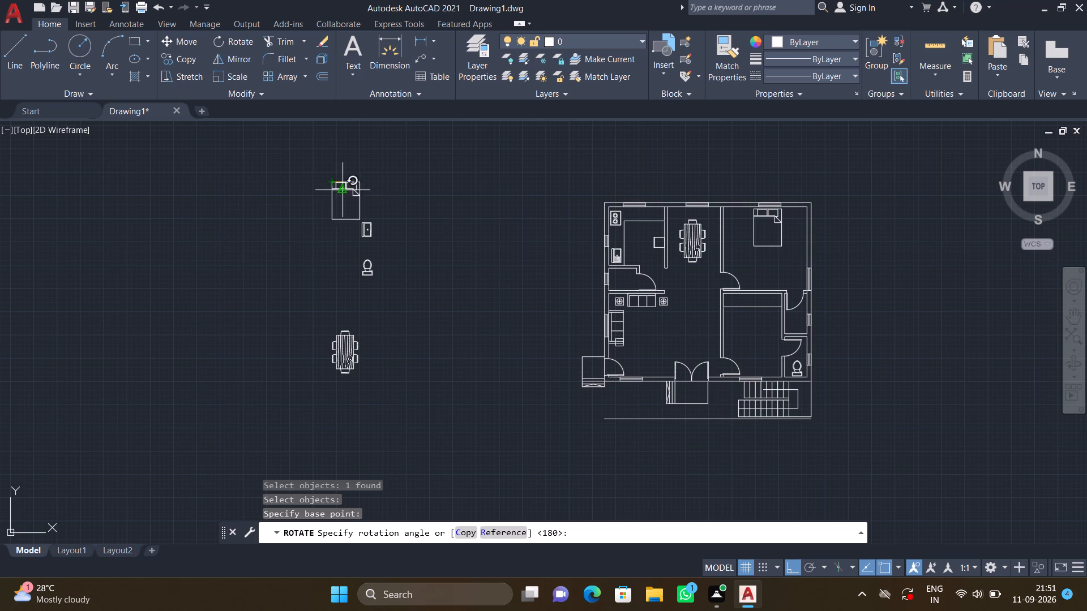
click(329, 153)
Copy the rotated bed by its upper-left corner into the lower-right bedroom, with its headboard just inside the left wall, below the wardrobe strip.
text(CO)
key(Return)
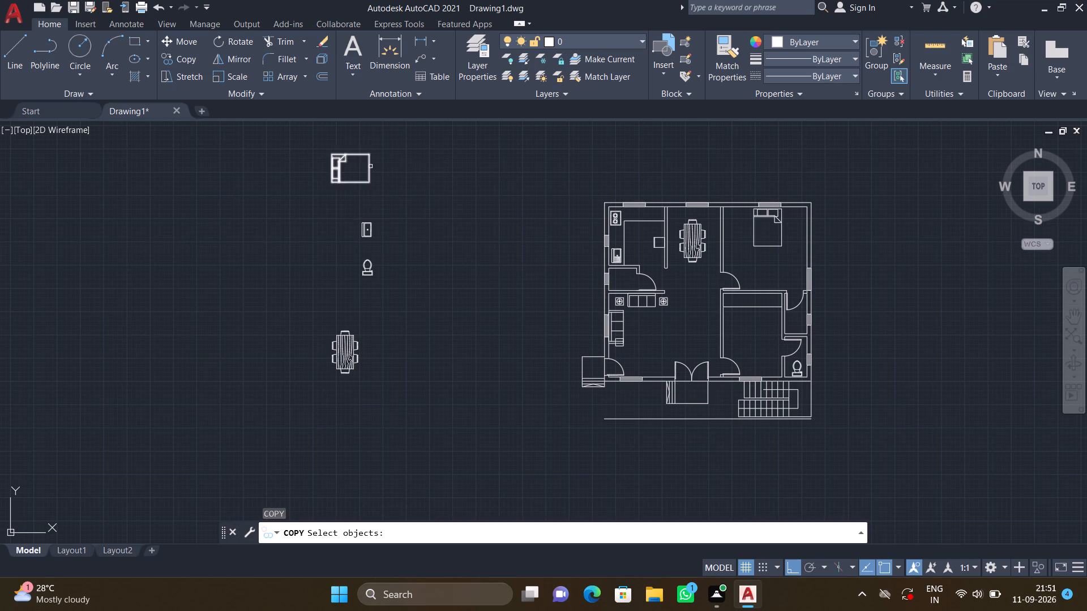
click(370, 166)
key(Return)
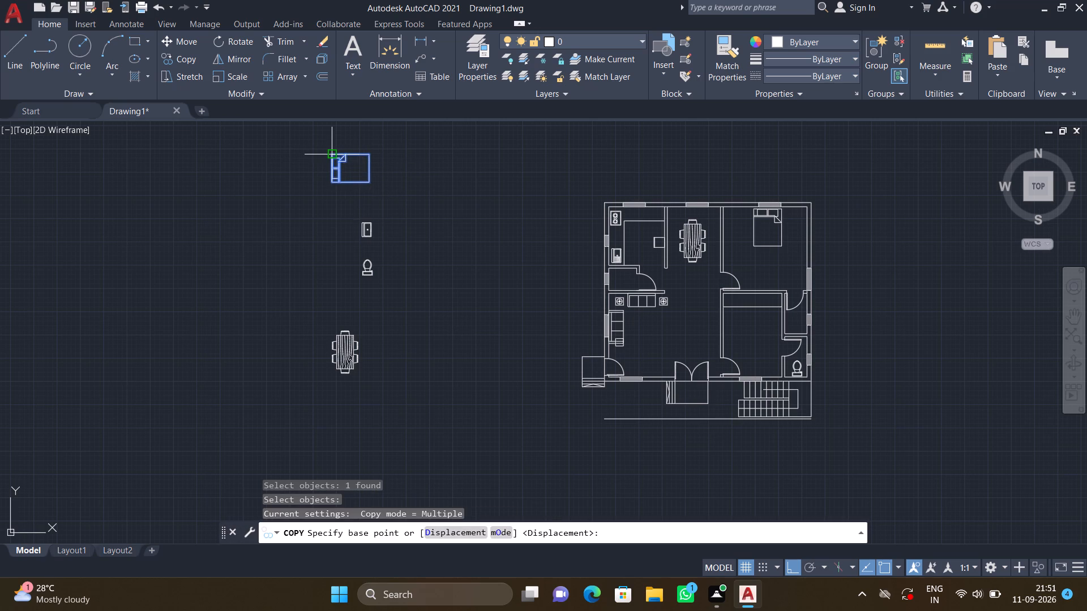
click(329, 150)
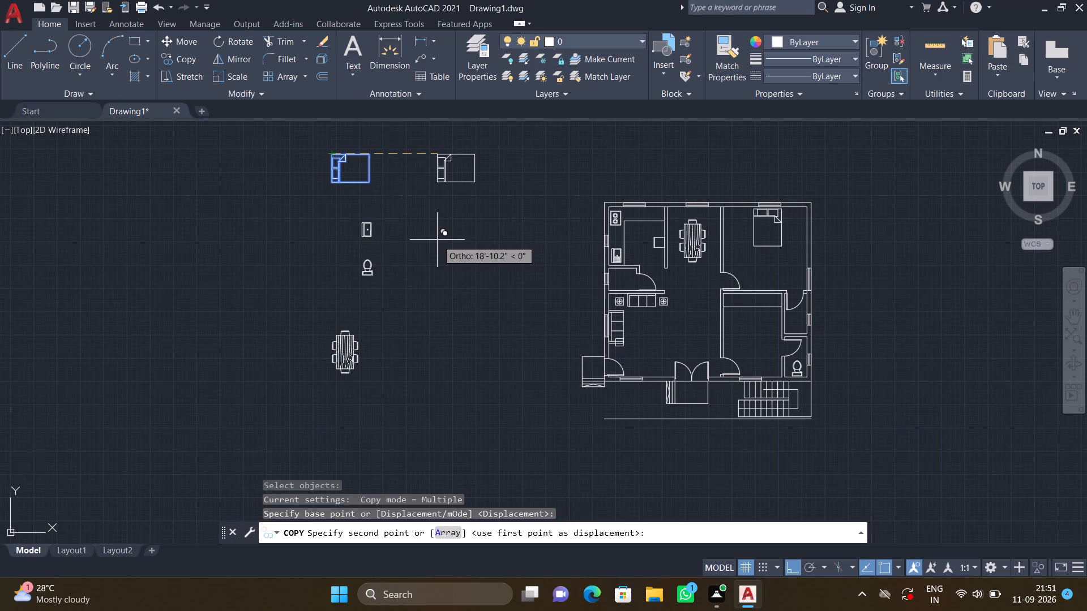
key(F8)
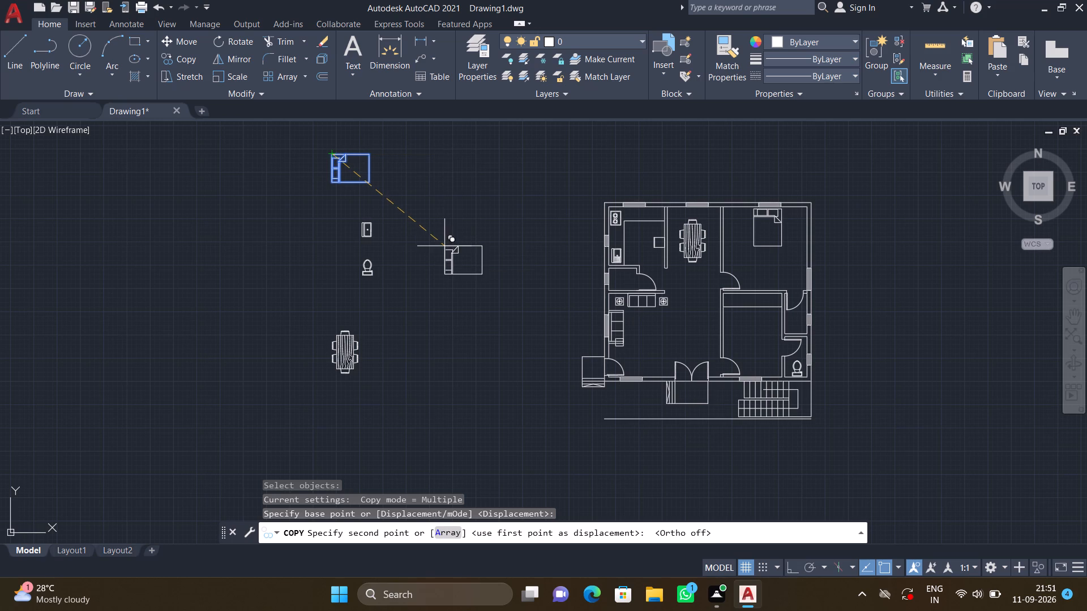
scroll(537, 313, down, 1)
middle_drag(542, 323, 491, 261)
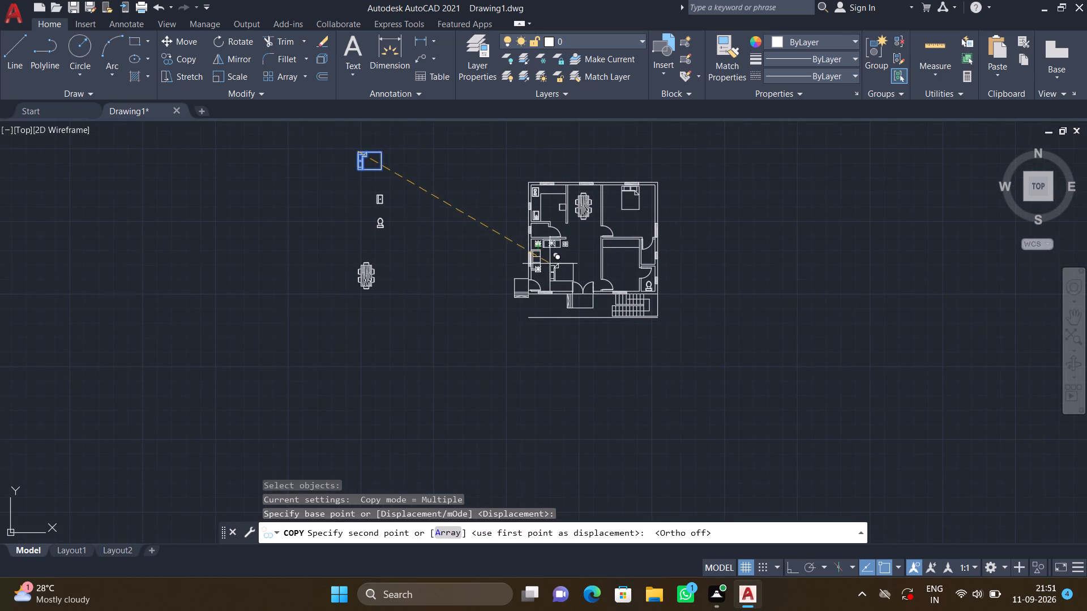
scroll(544, 244, up, 2)
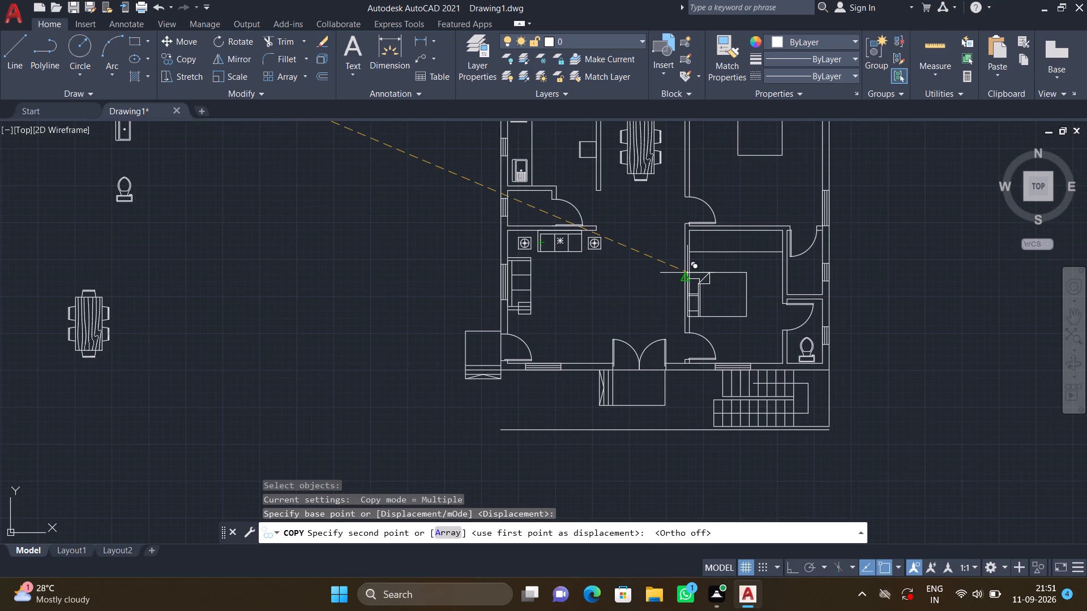
scroll(691, 268, up, 2)
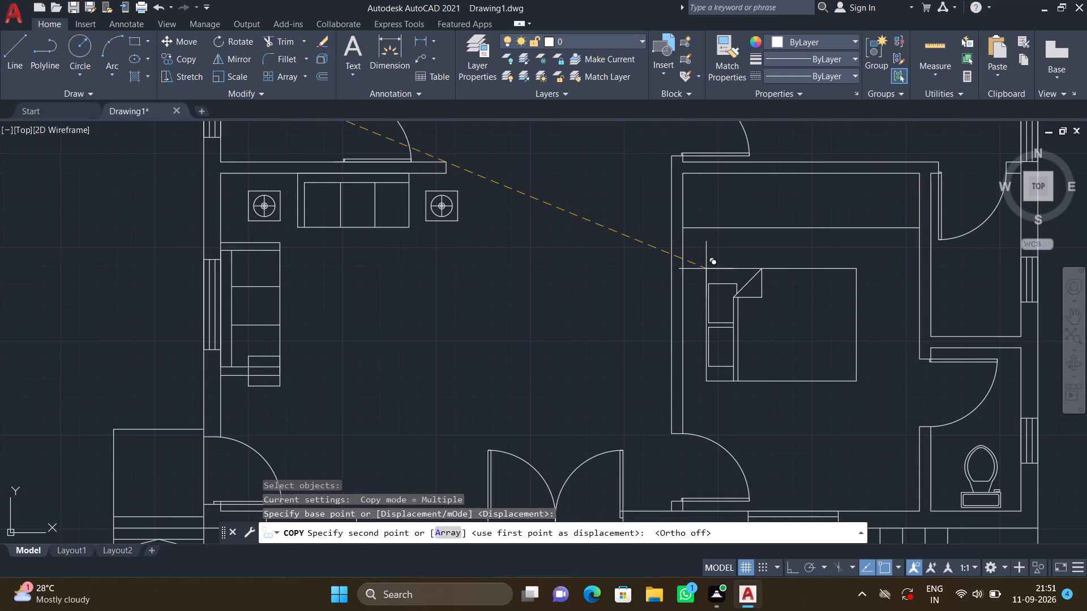
scroll(695, 253, up, 1)
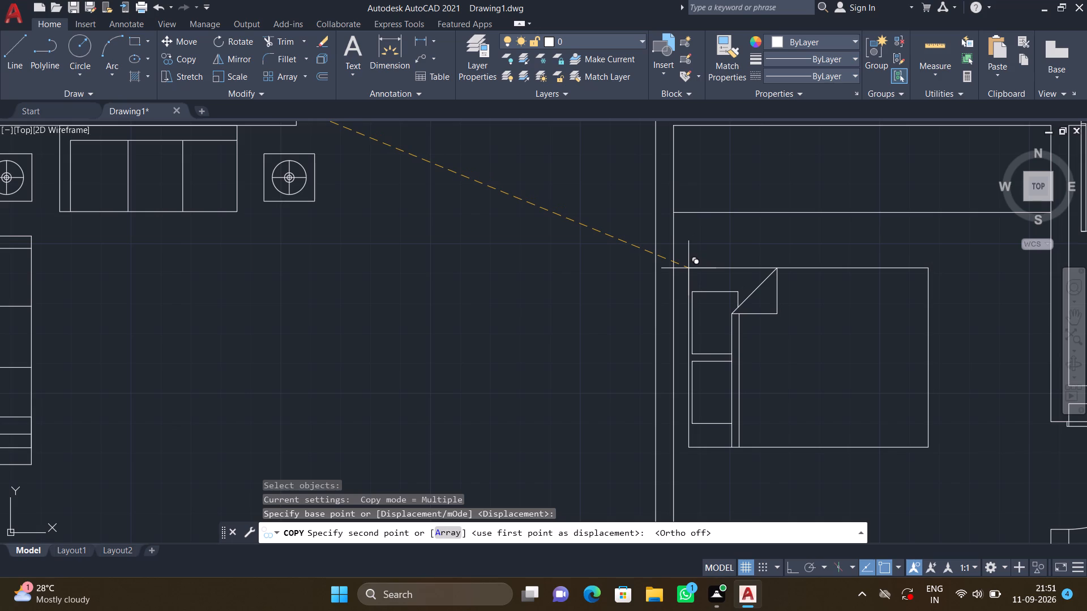
click(688, 268)
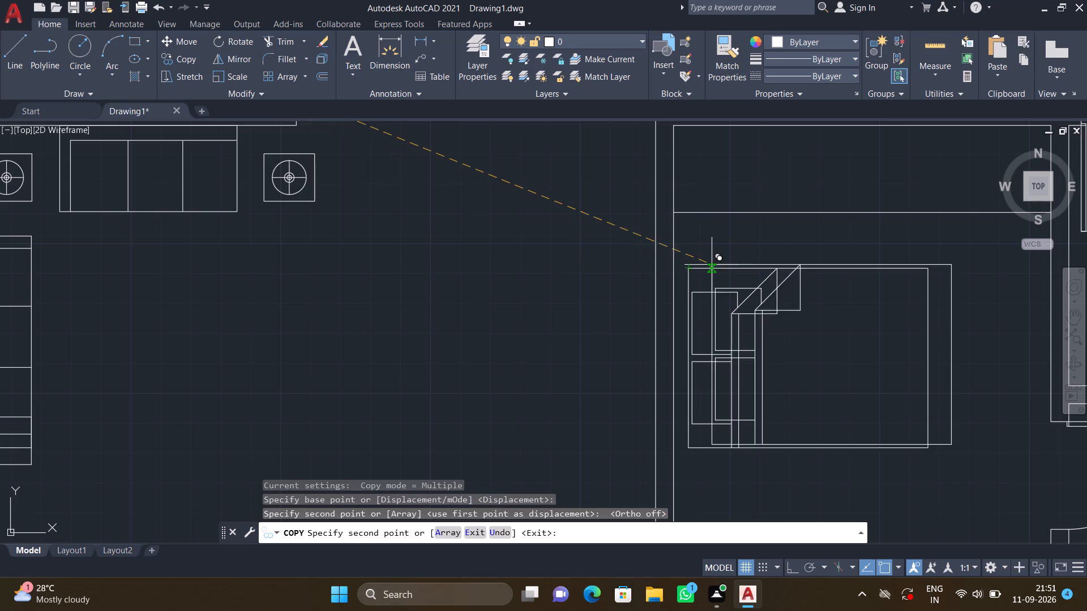
key(Return)
scroll(716, 266, down, 3)
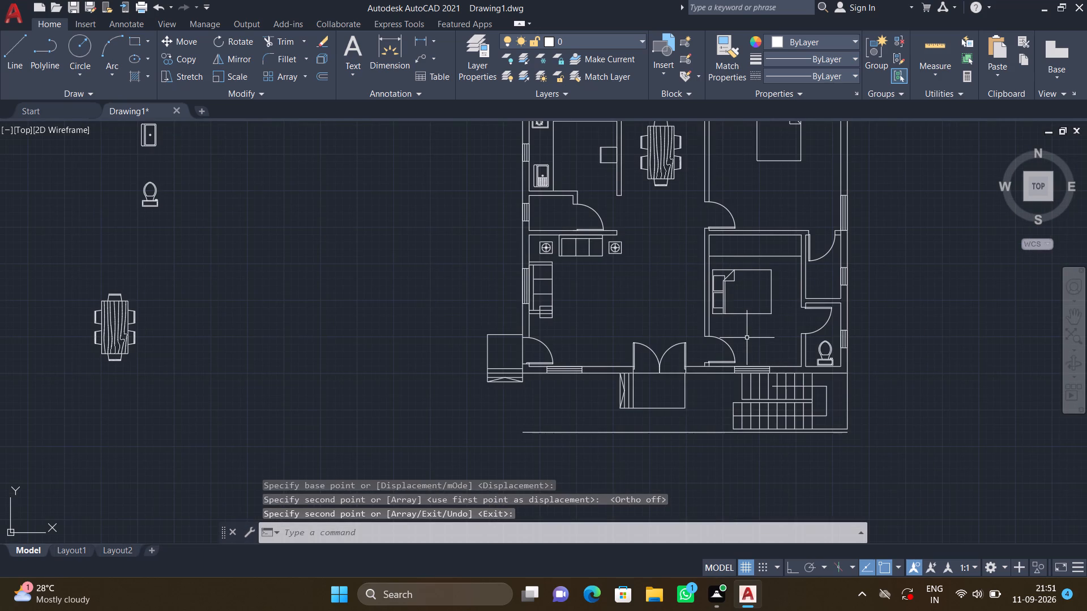
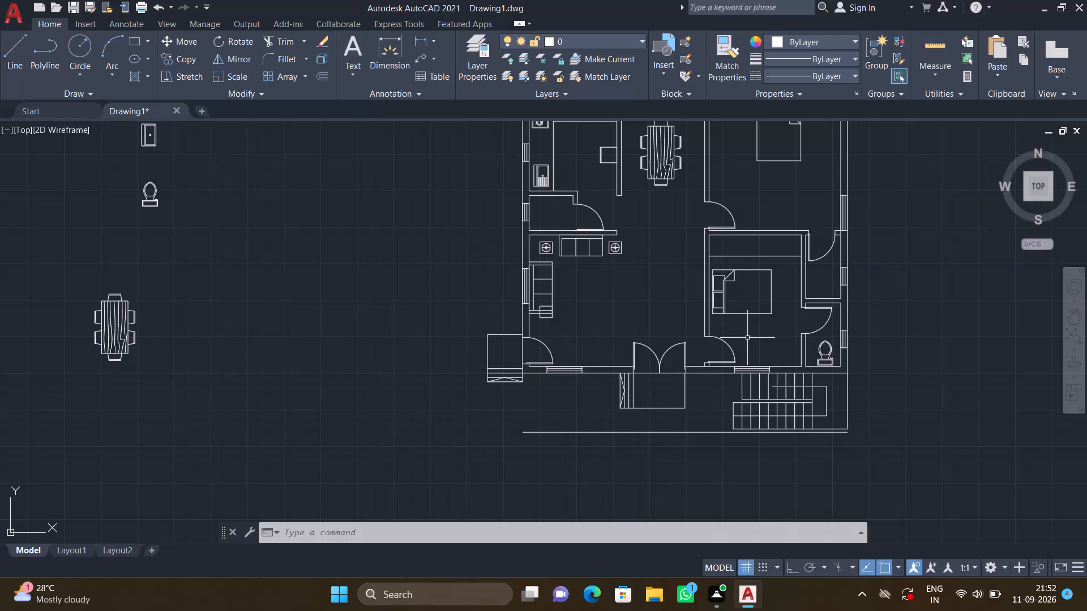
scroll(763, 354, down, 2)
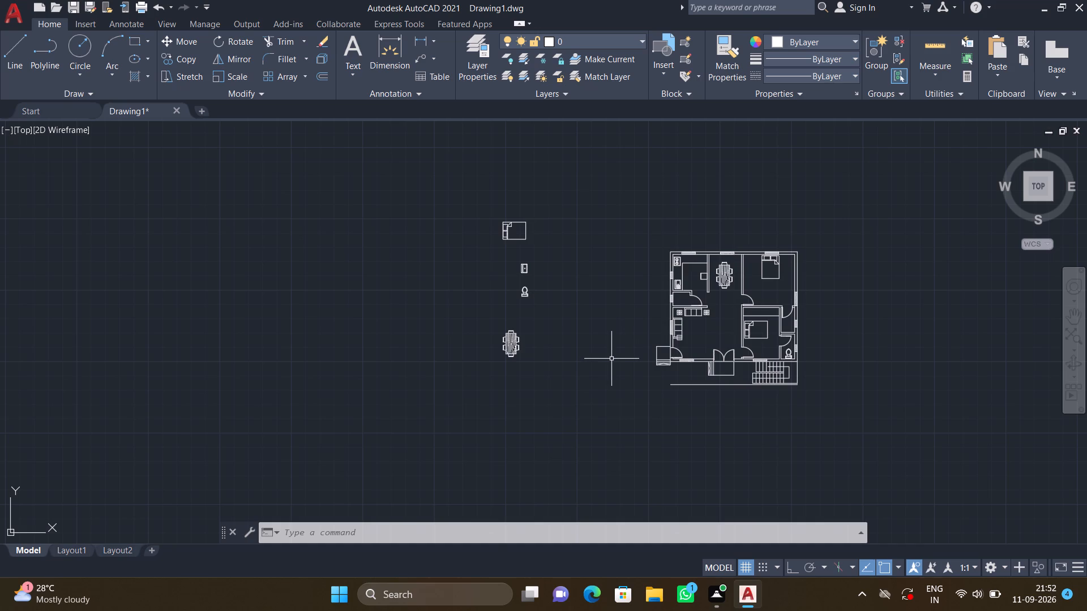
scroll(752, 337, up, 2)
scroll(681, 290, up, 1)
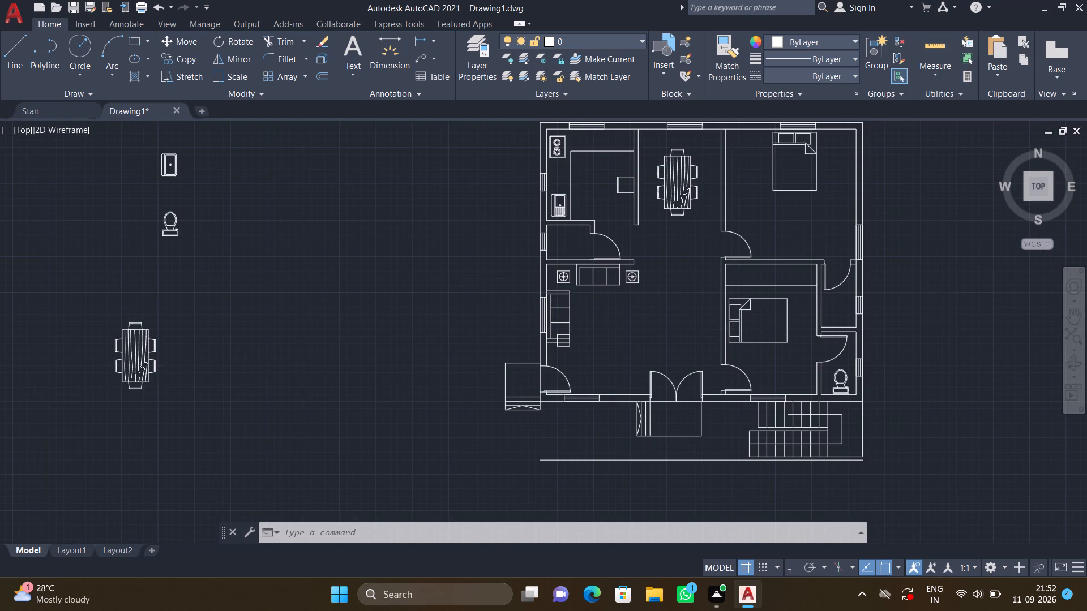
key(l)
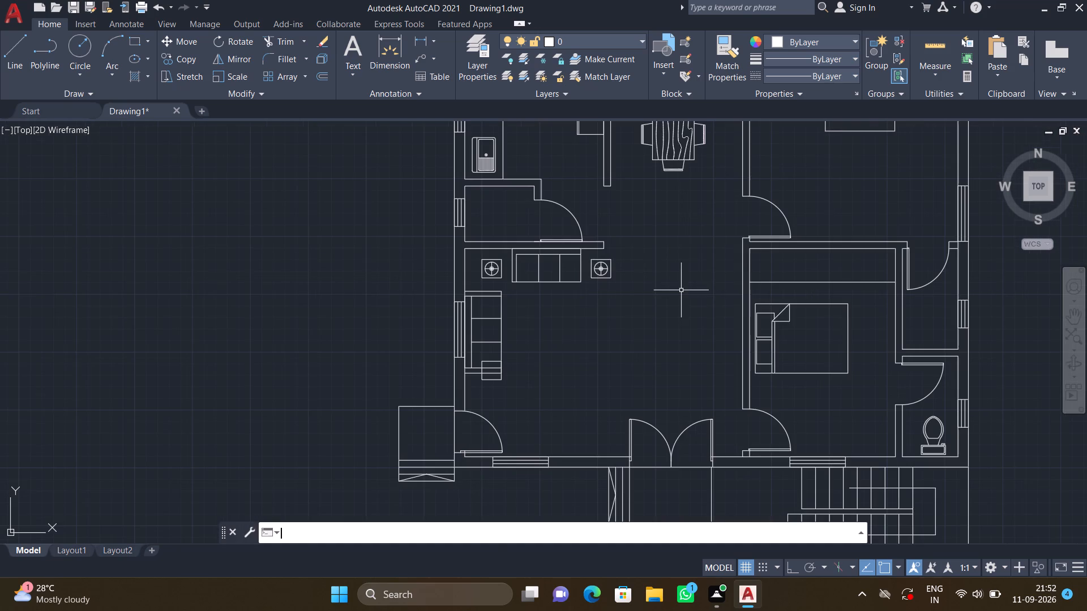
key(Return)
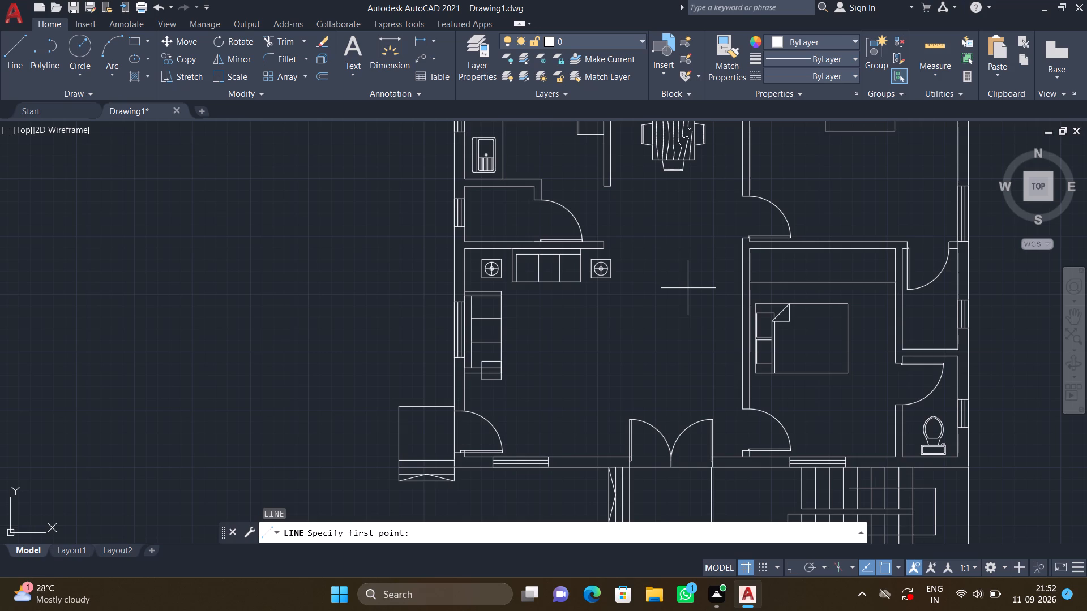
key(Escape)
Draw a narrow vertical rectangle against the living room's right wall, between the two bedroom doors, opposite the sofa.
text(REC)
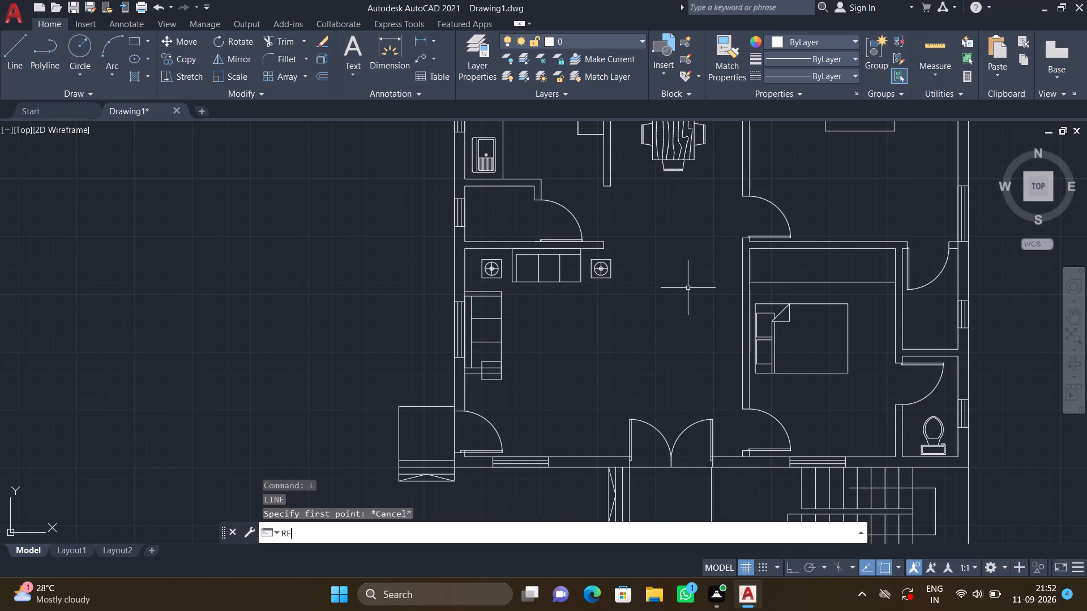
key(Return)
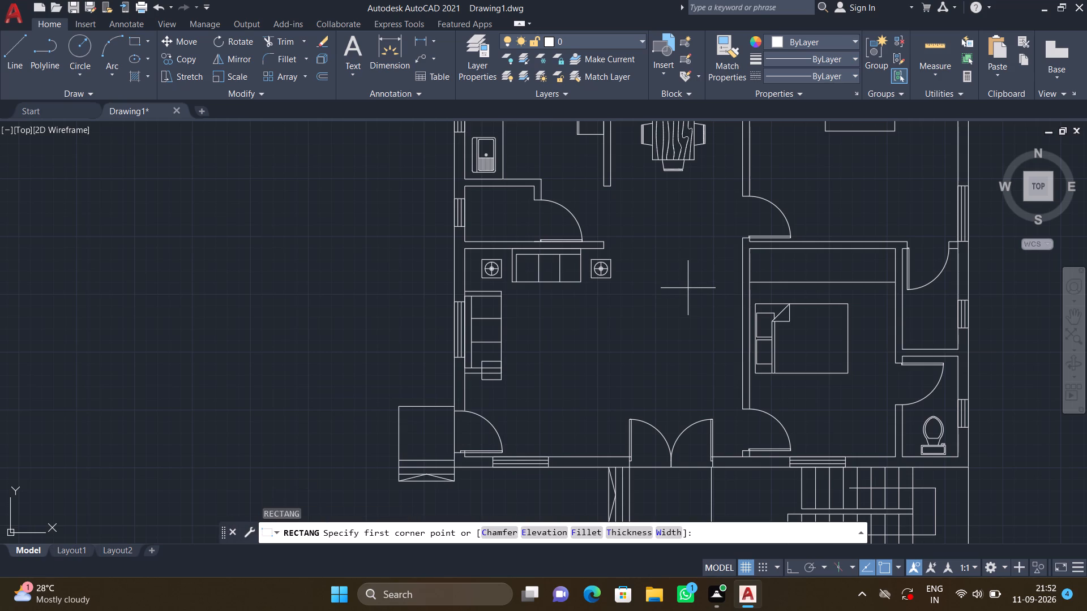
click(744, 267)
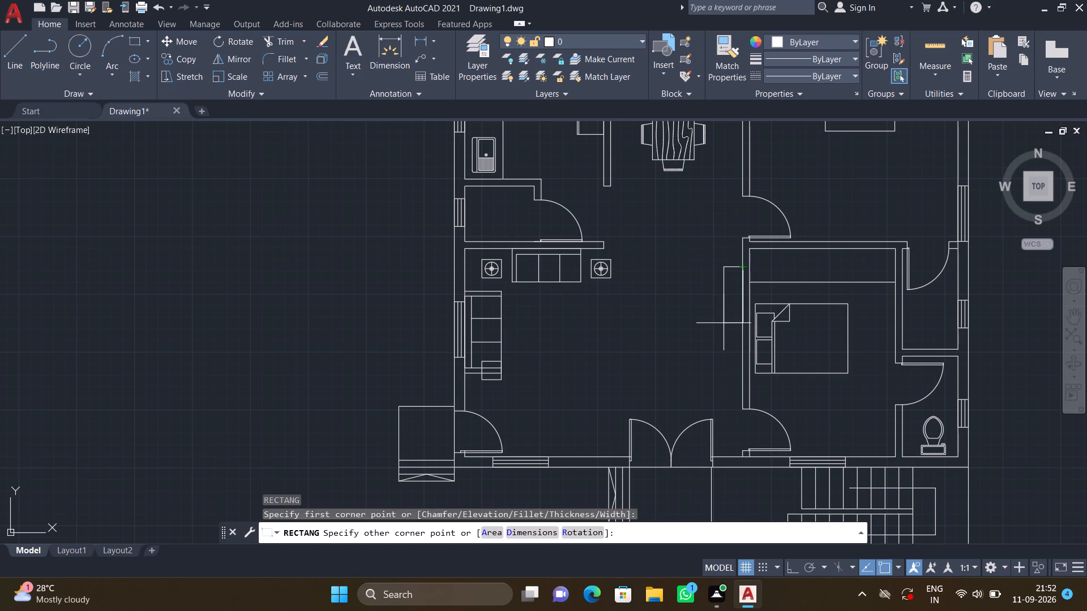
click(726, 396)
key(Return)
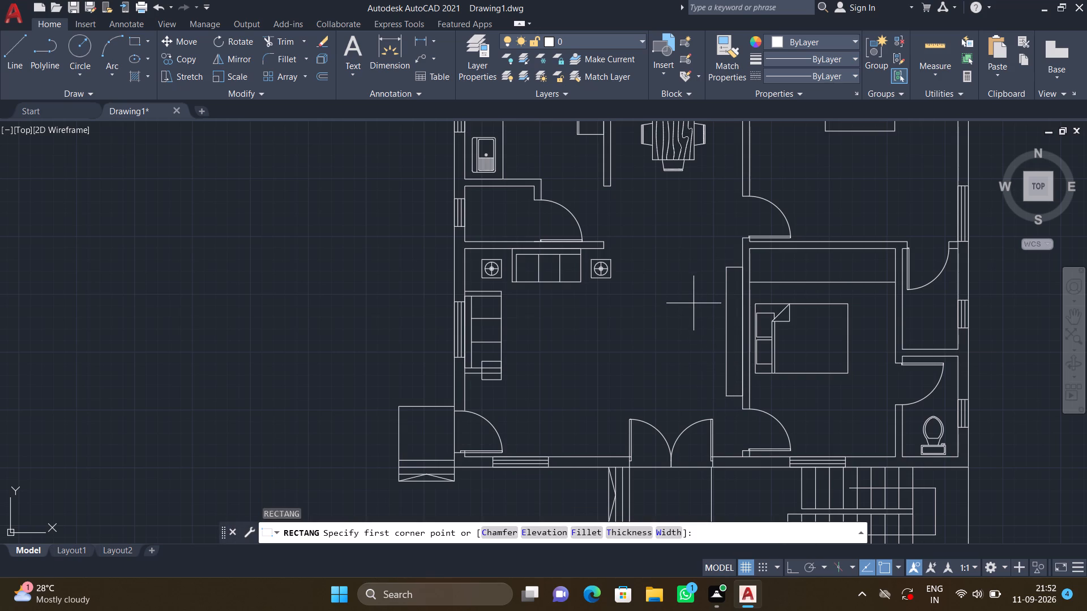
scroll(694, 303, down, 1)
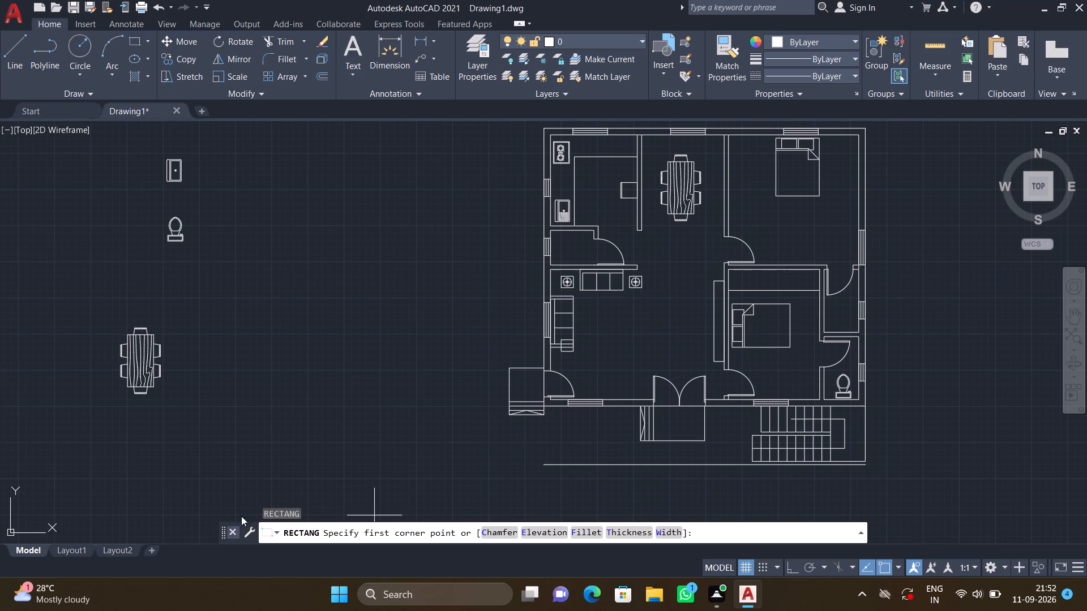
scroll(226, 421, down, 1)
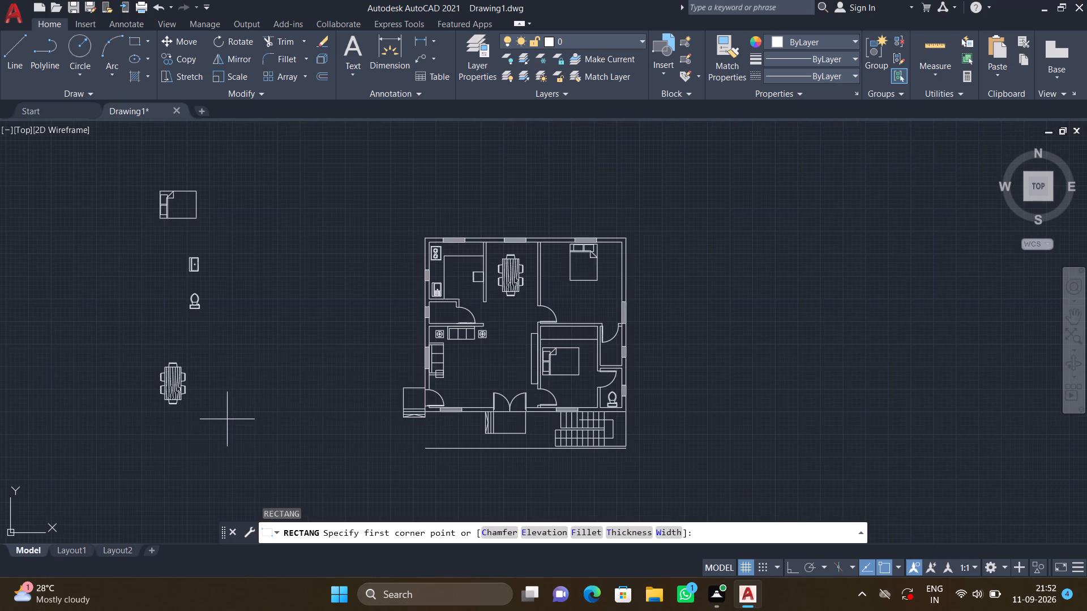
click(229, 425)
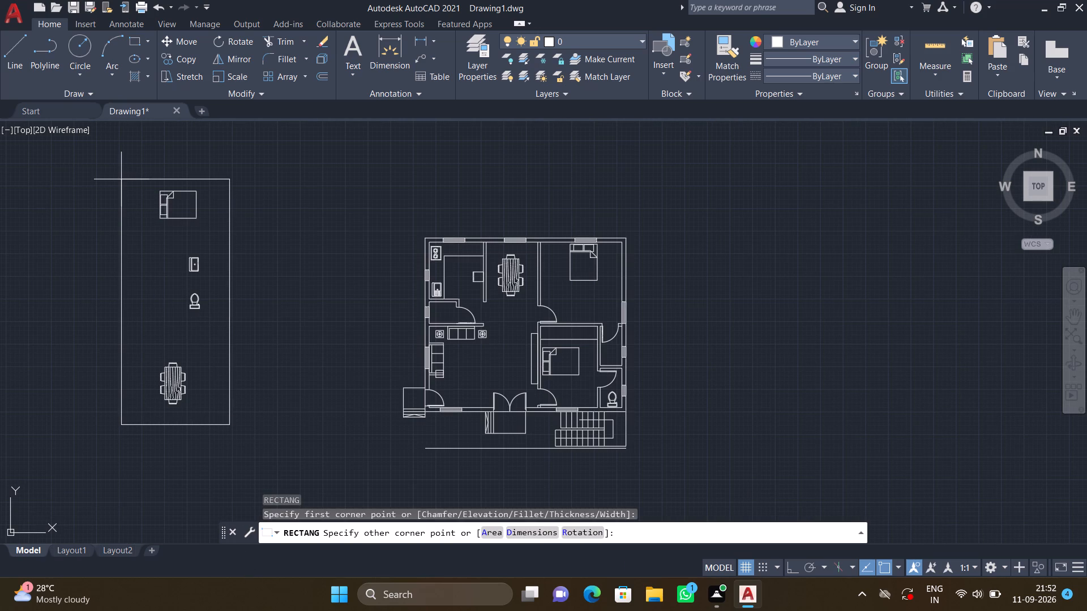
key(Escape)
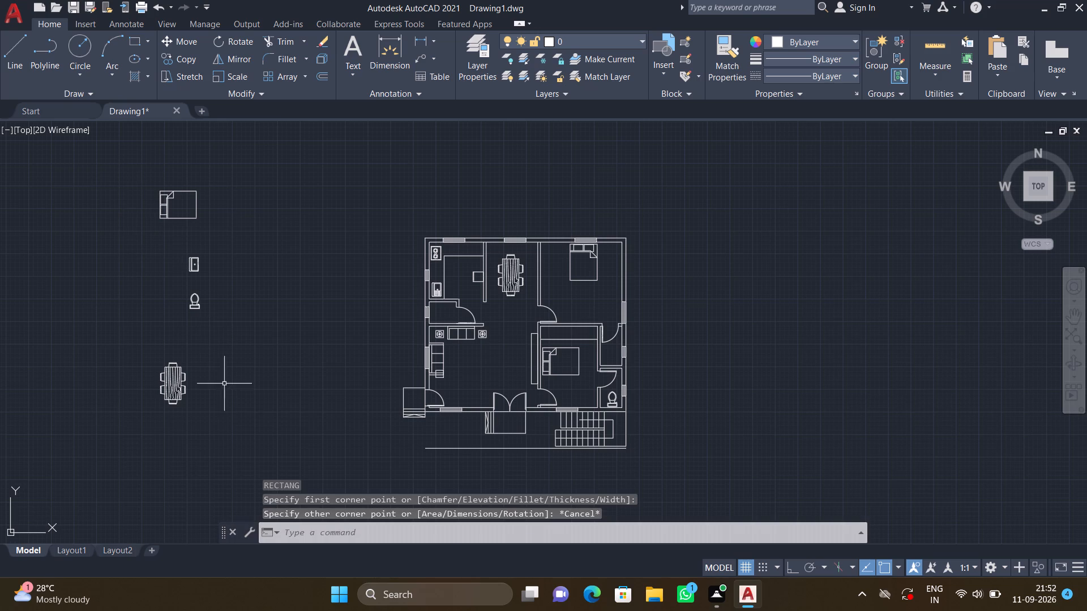
Delete the spare bed, sink, toilet and dining set blocks lying outside the plan.
drag(232, 403, 228, 396)
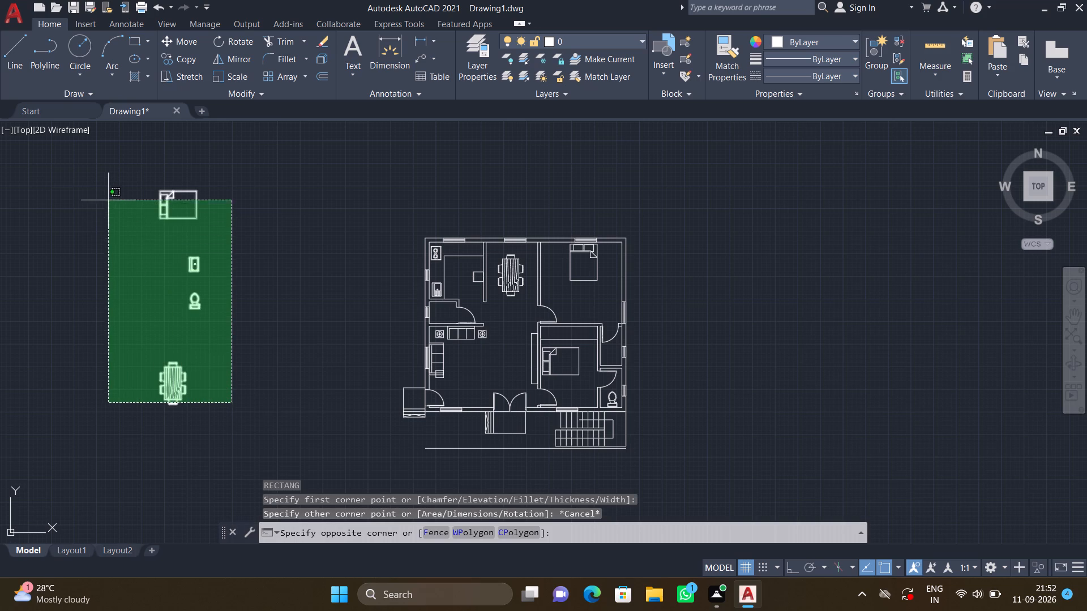
click(104, 174)
key(Delete)
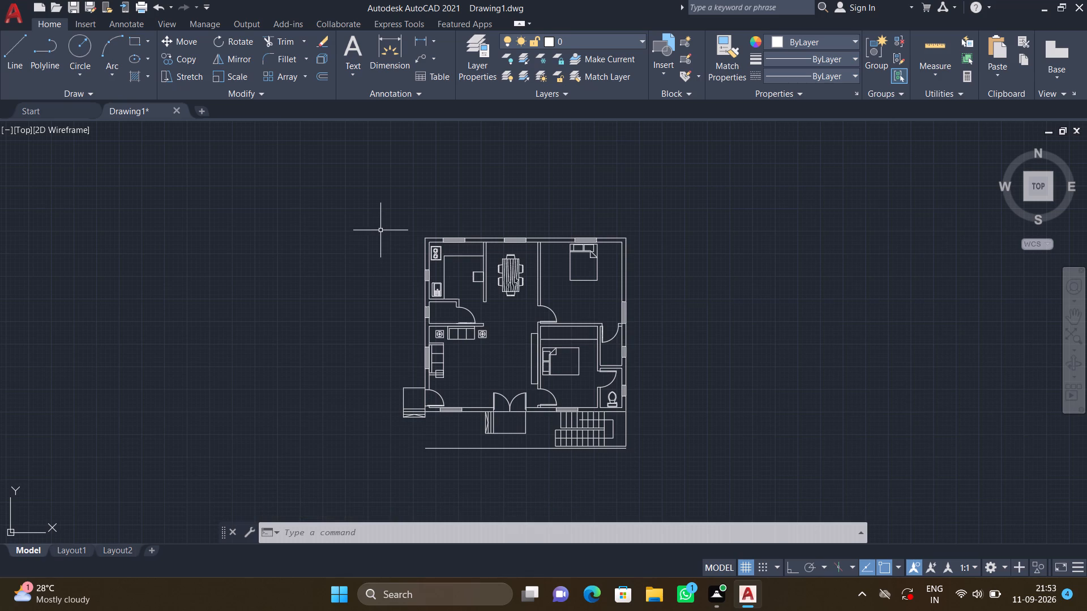
Browse the blocks of House Designer.dwg in DesignCenter for further fixtures.
key(ctrl+2)
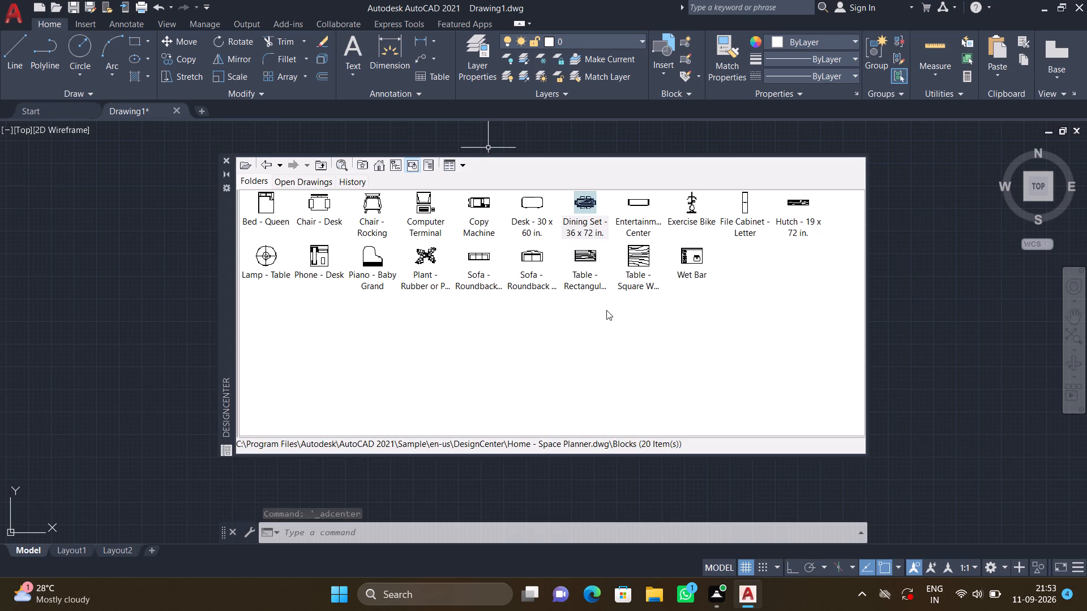
double_click(381, 165)
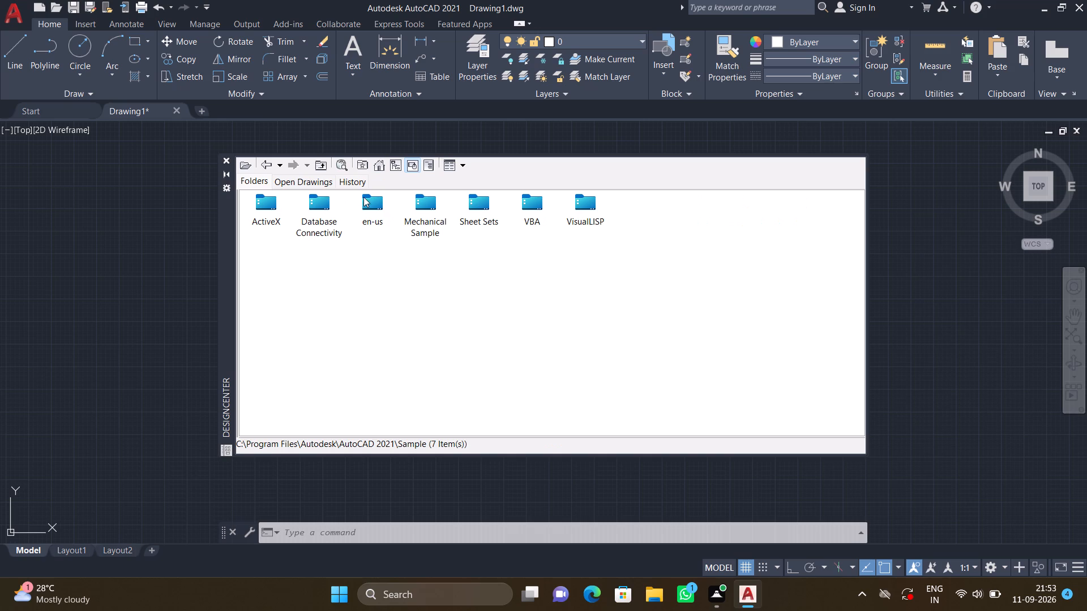
double_click(366, 197)
double_click(266, 205)
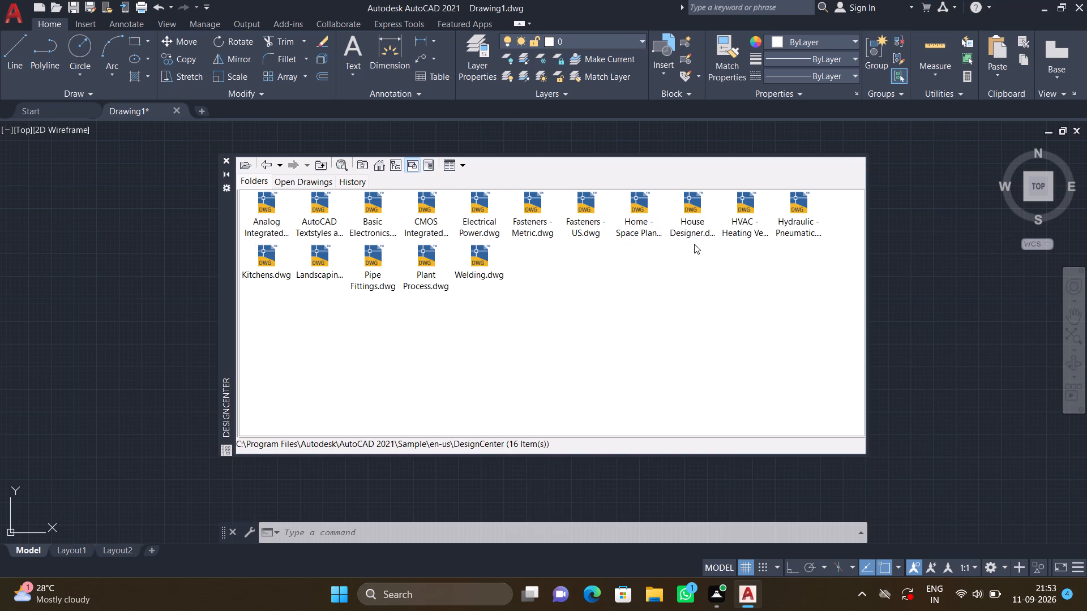
double_click(694, 206)
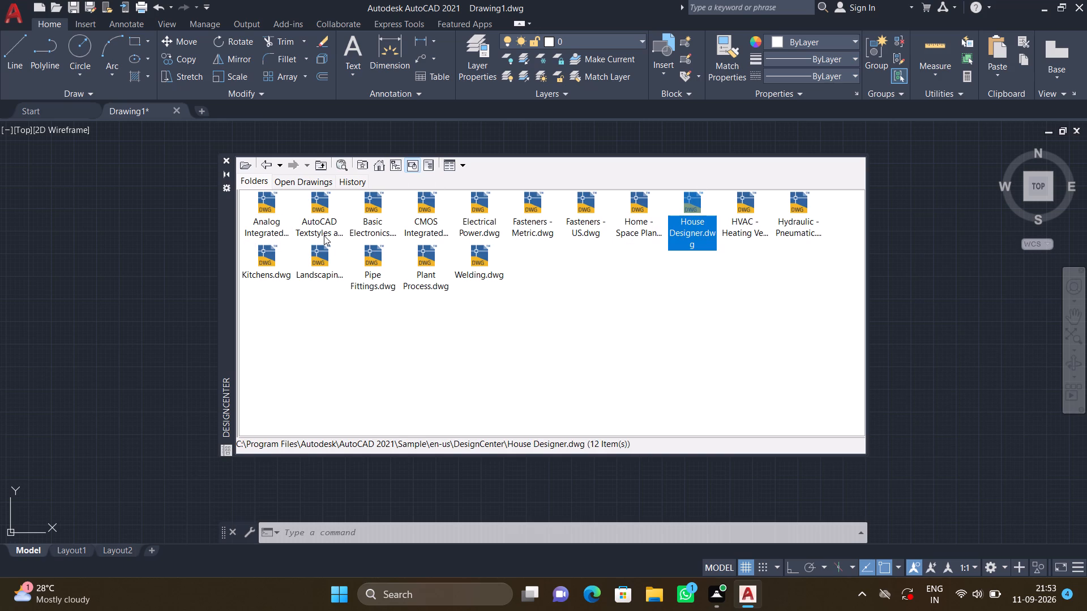
click(272, 209)
click(271, 209)
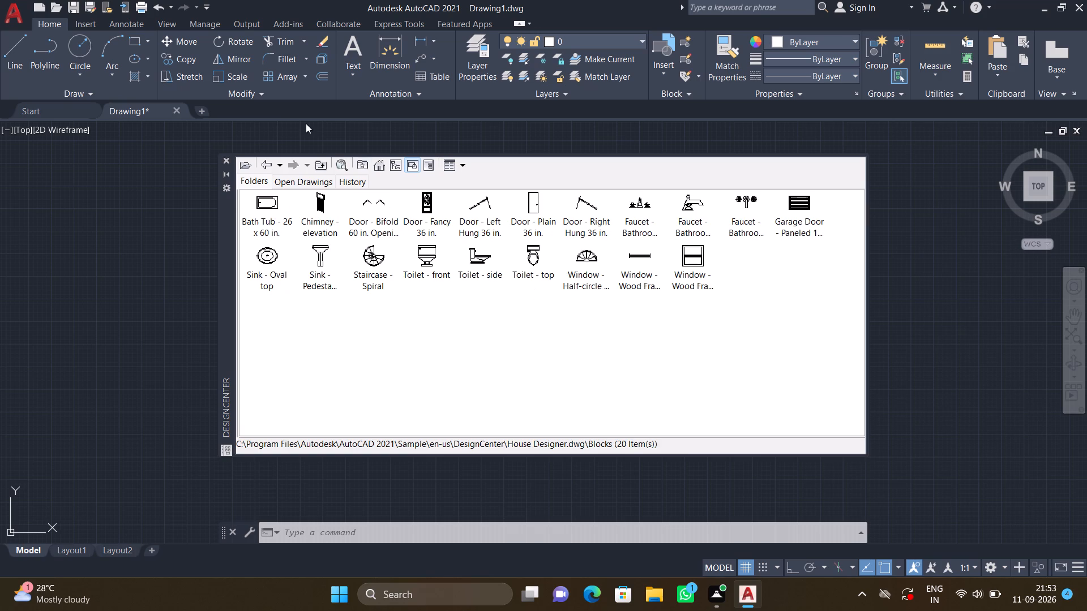
Browse the blocks of Kitchens.dwg in DesignCenter, and close the palette without inserting any.
double_click(376, 164)
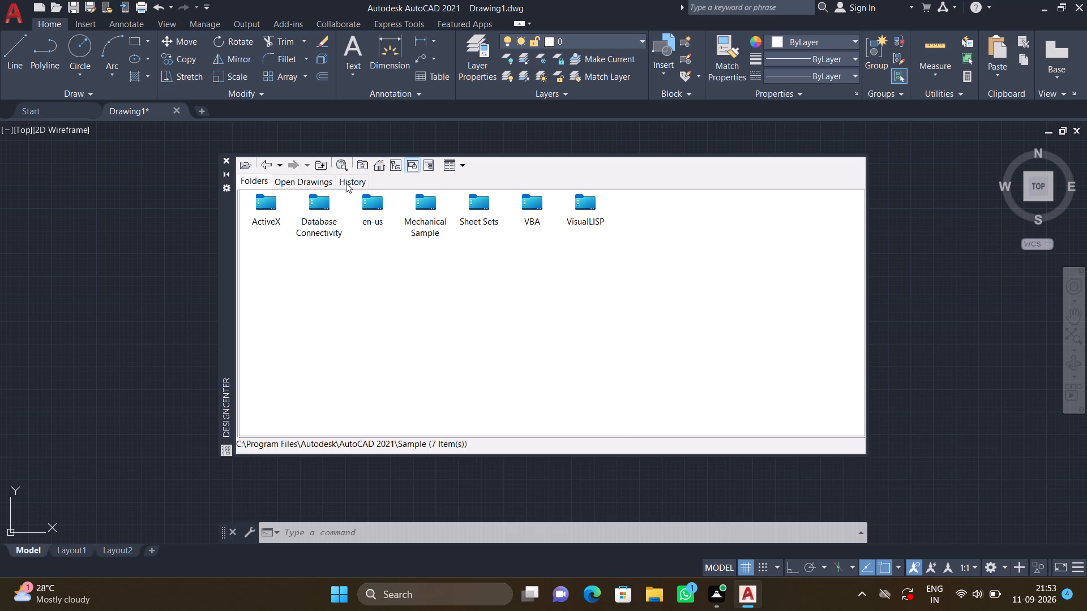
double_click(366, 204)
double_click(368, 206)
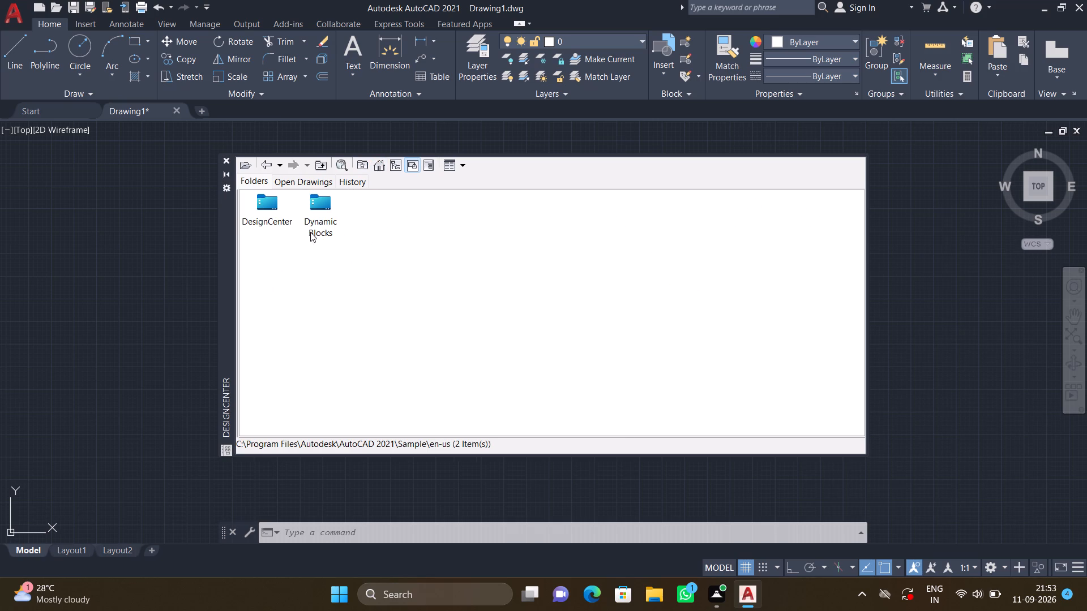
double_click(269, 205)
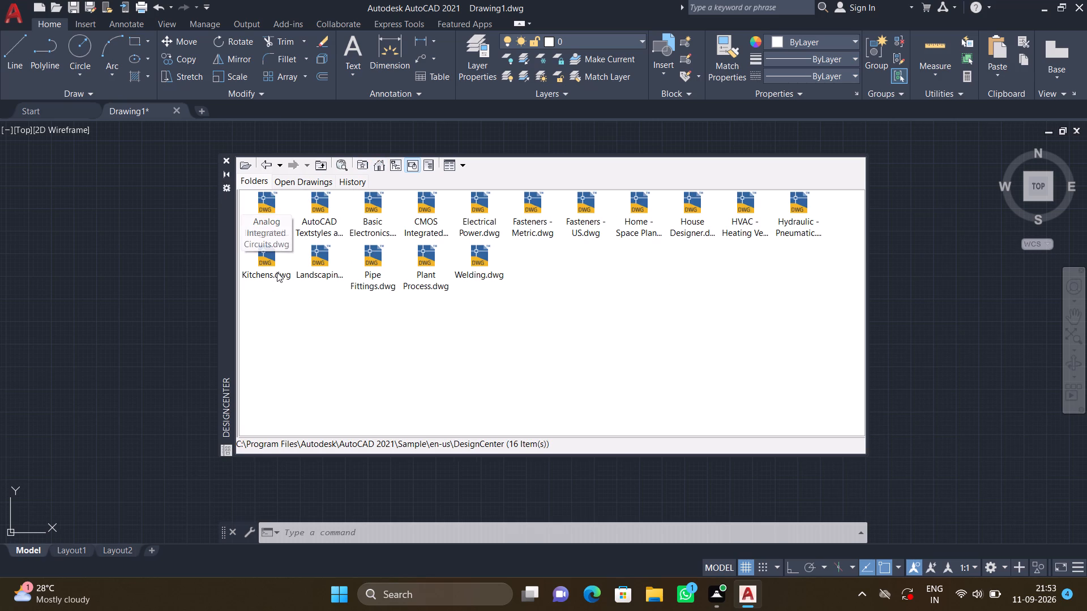
double_click(269, 263)
double_click(271, 261)
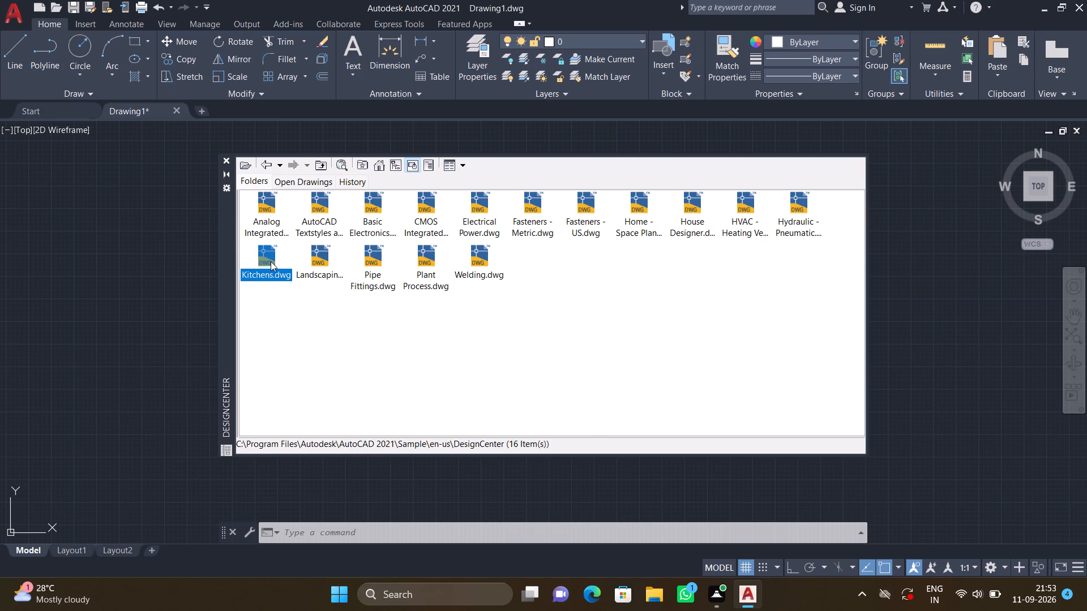
double_click(262, 212)
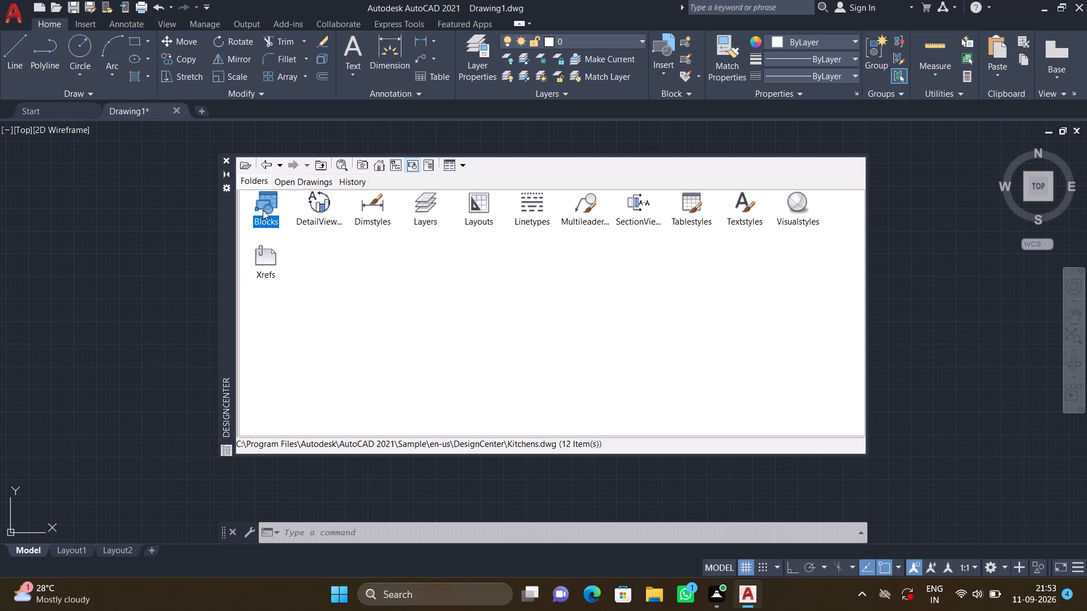
double_click(263, 210)
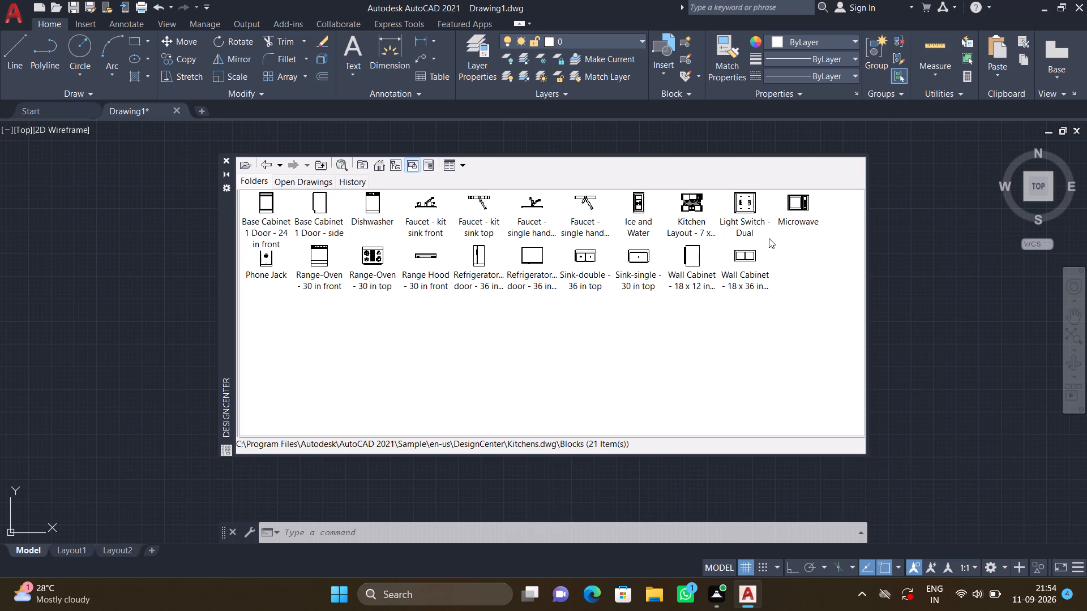
key(Escape)
click(224, 155)
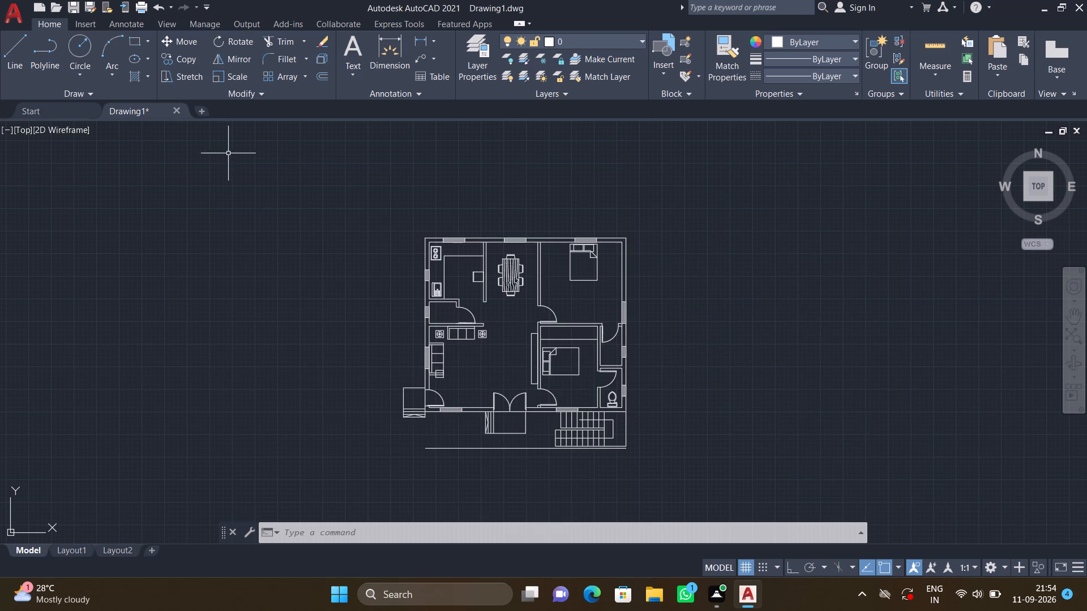
Draw a small upright rectangle in the dining area's upper-left corner, starting from the inner wall corner.
scroll(326, 163, down, 1)
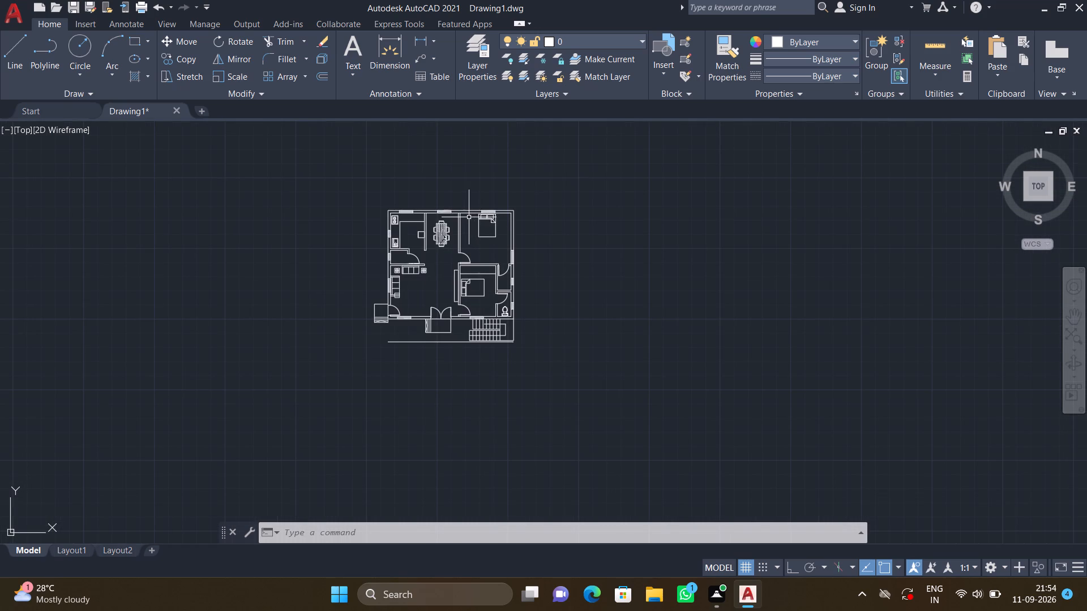
scroll(429, 225, up, 4)
scroll(413, 179, up, 2)
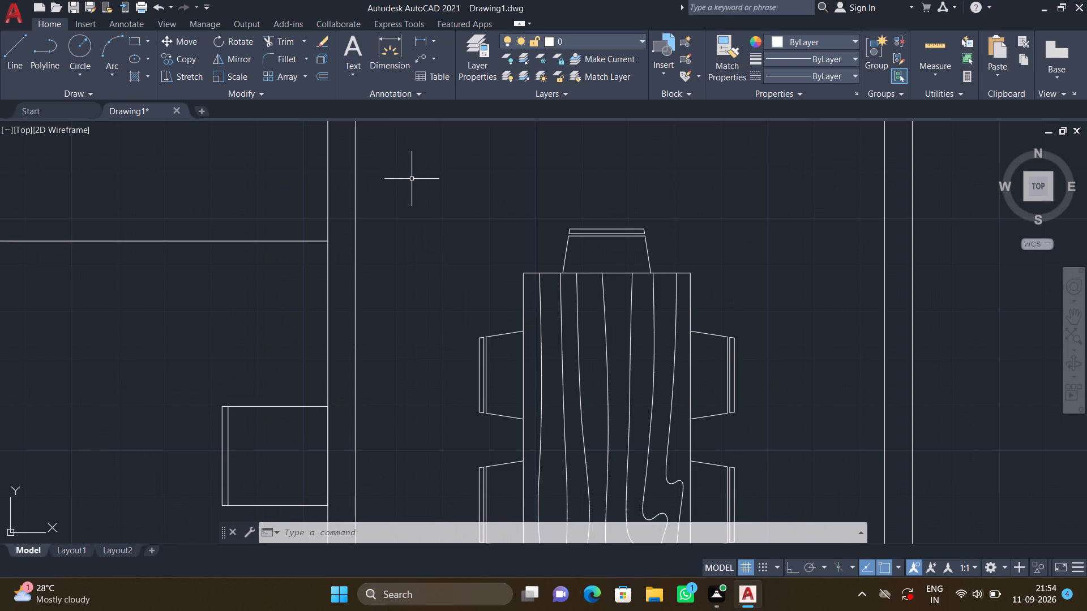
middle_drag(405, 174, 454, 297)
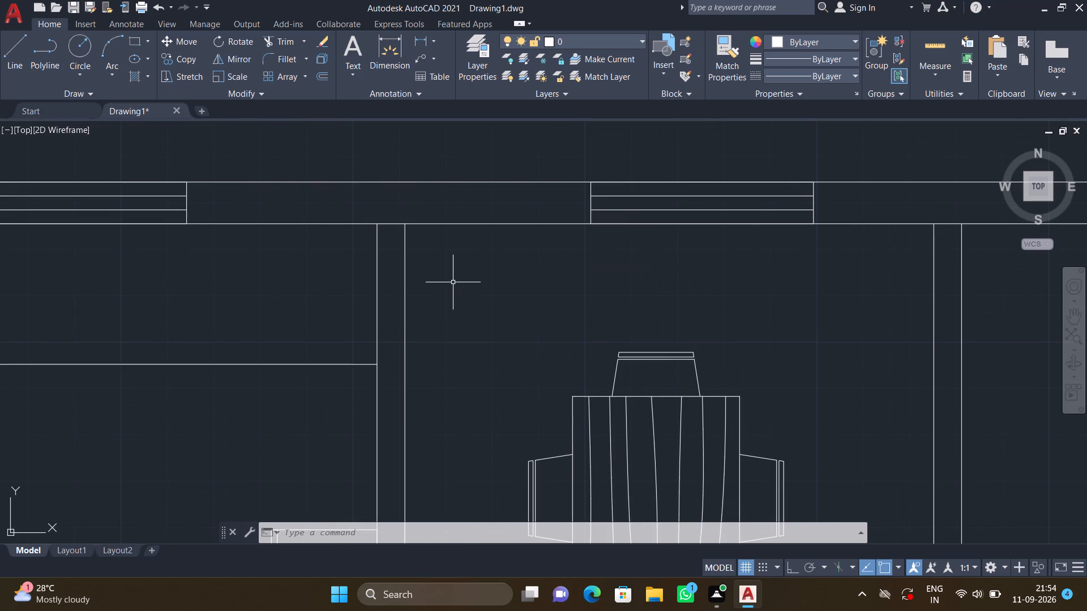
text(RE)
key(c)
key(Return)
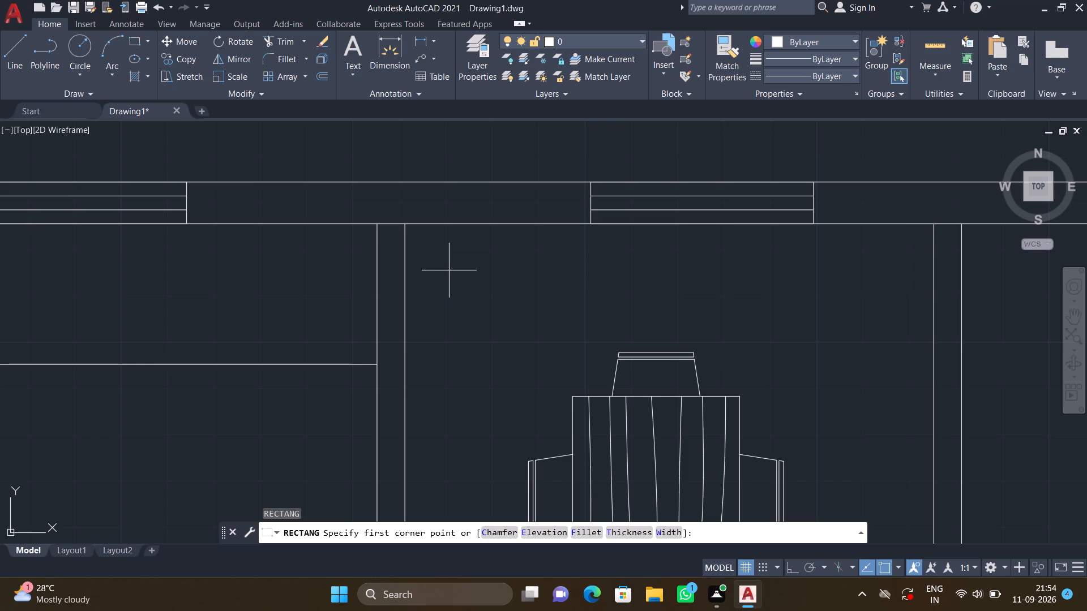
click(405, 226)
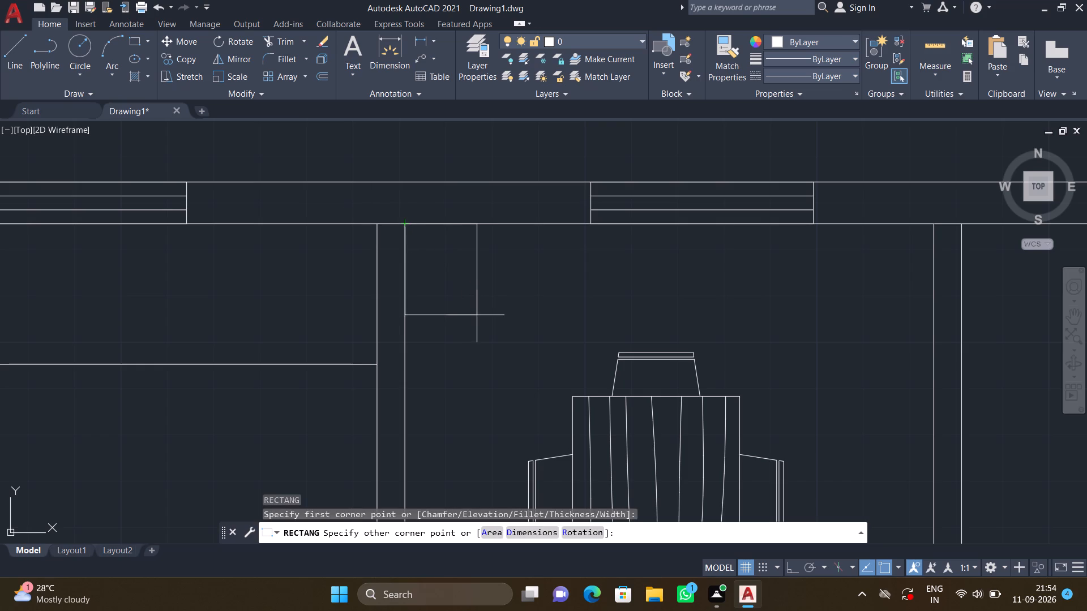
click(515, 357)
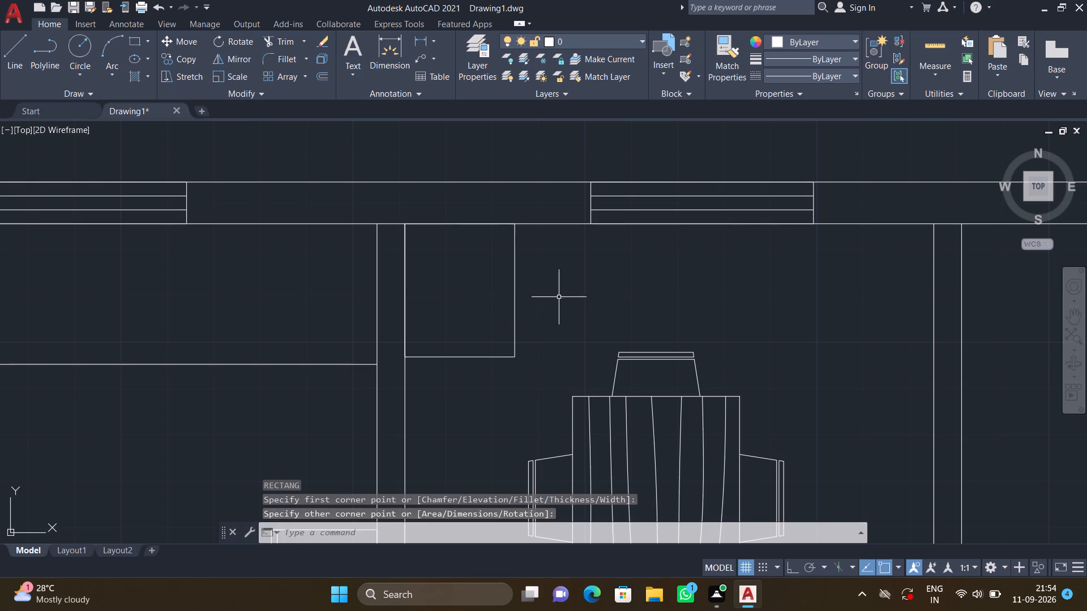
Offset the small rectangle in the dining area's upper-left corner 3" inward.
key(o)
key(Return)
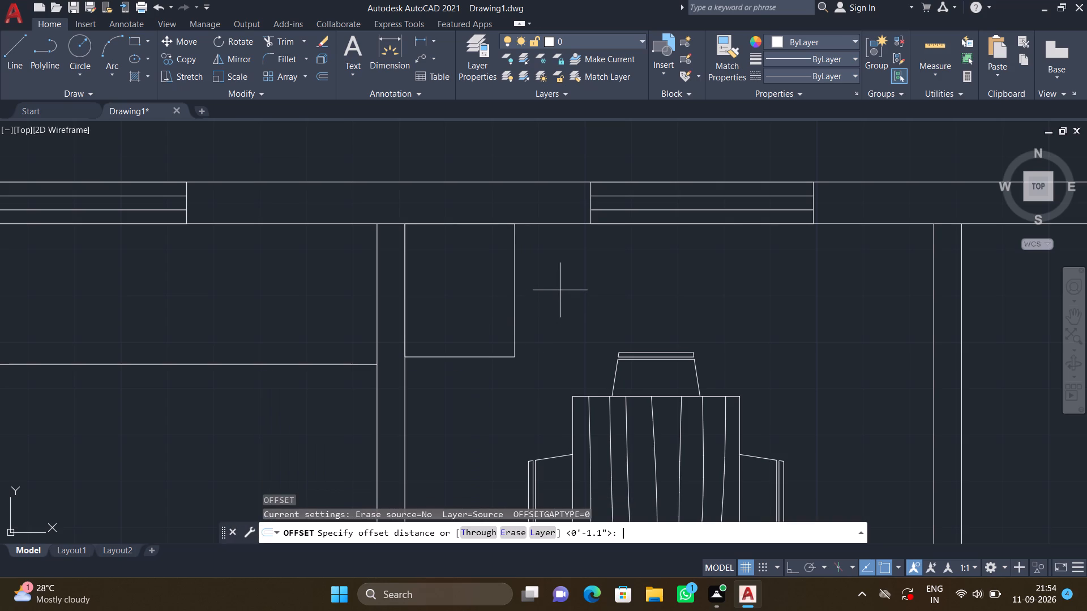
text(3")
key(Return)
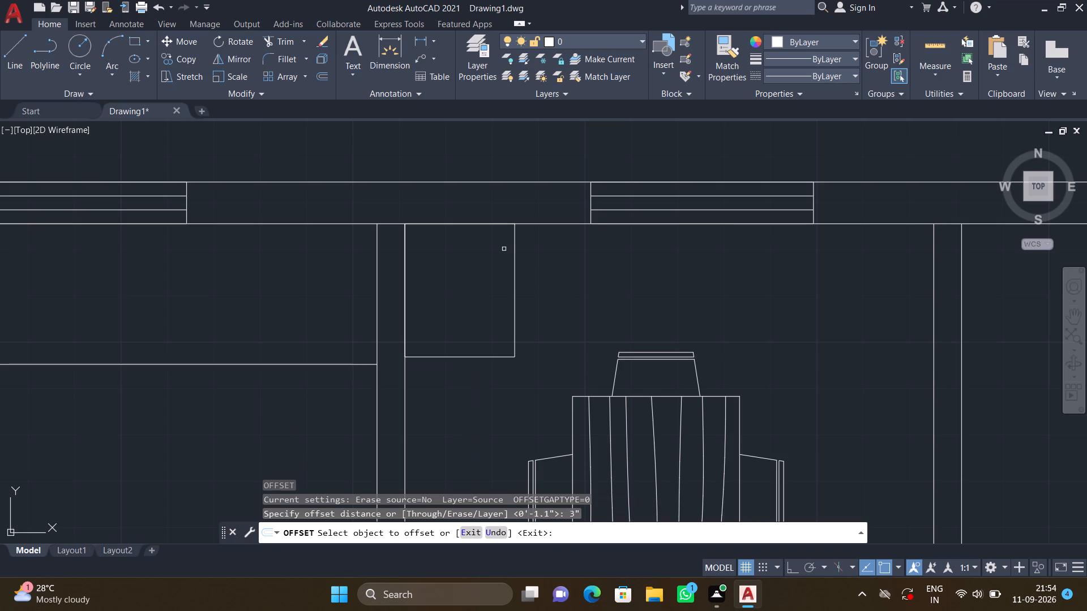
click(467, 223)
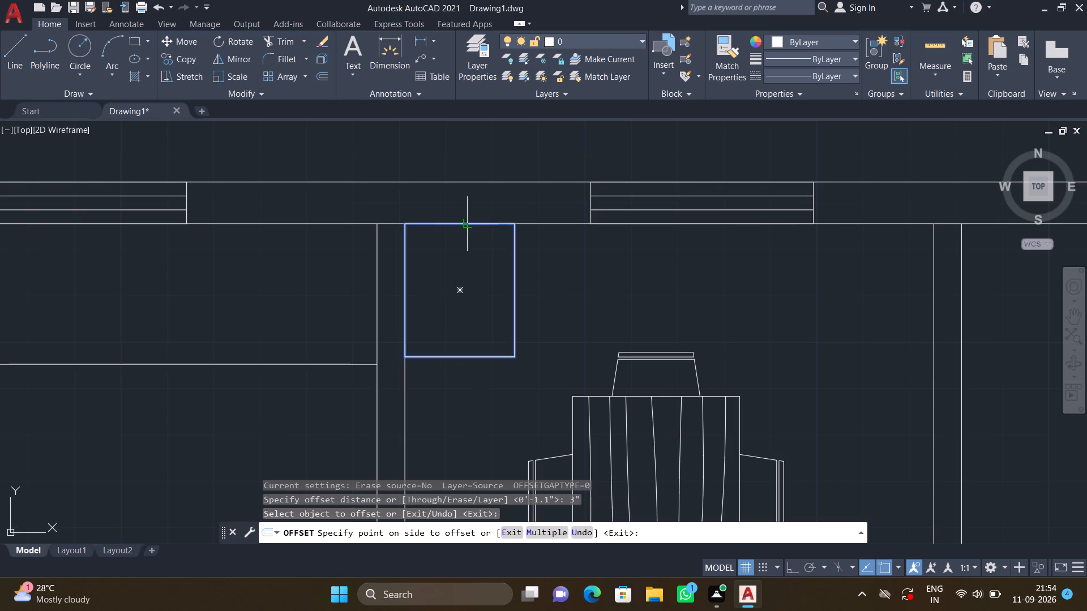
click(470, 244)
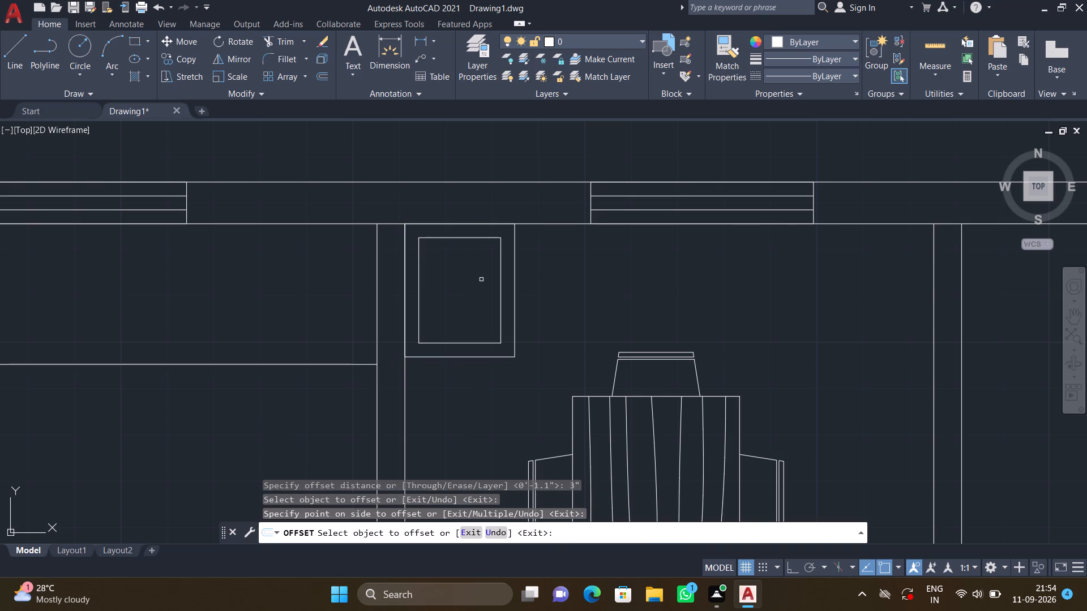
key(Return)
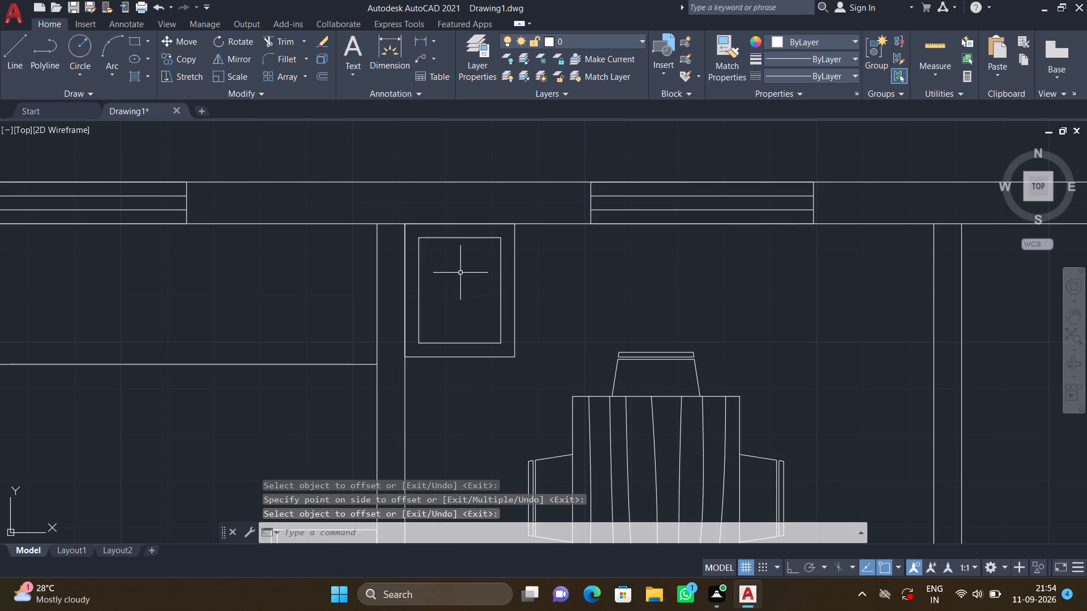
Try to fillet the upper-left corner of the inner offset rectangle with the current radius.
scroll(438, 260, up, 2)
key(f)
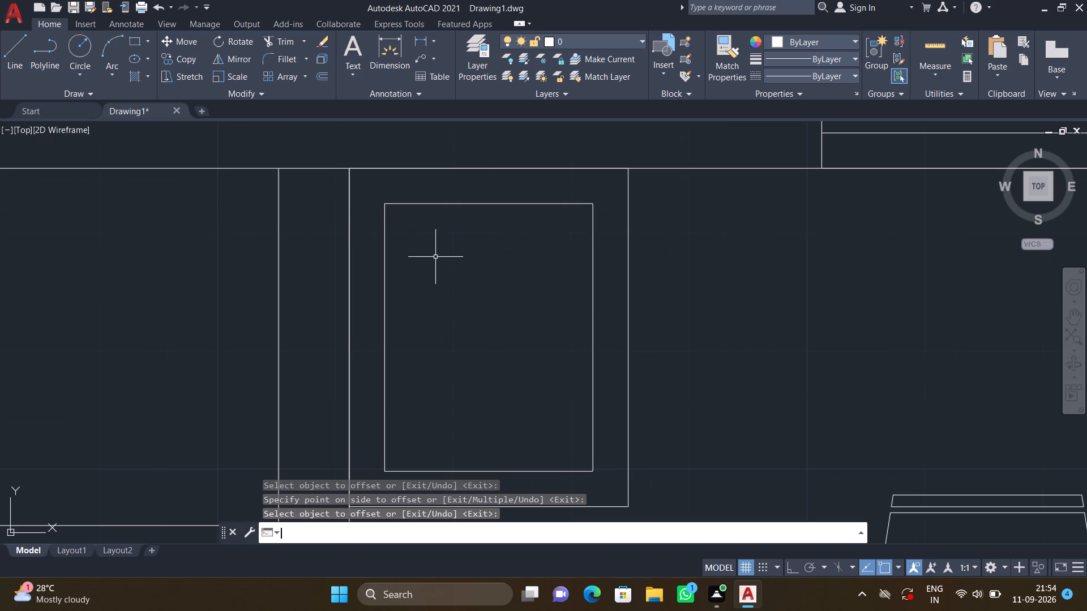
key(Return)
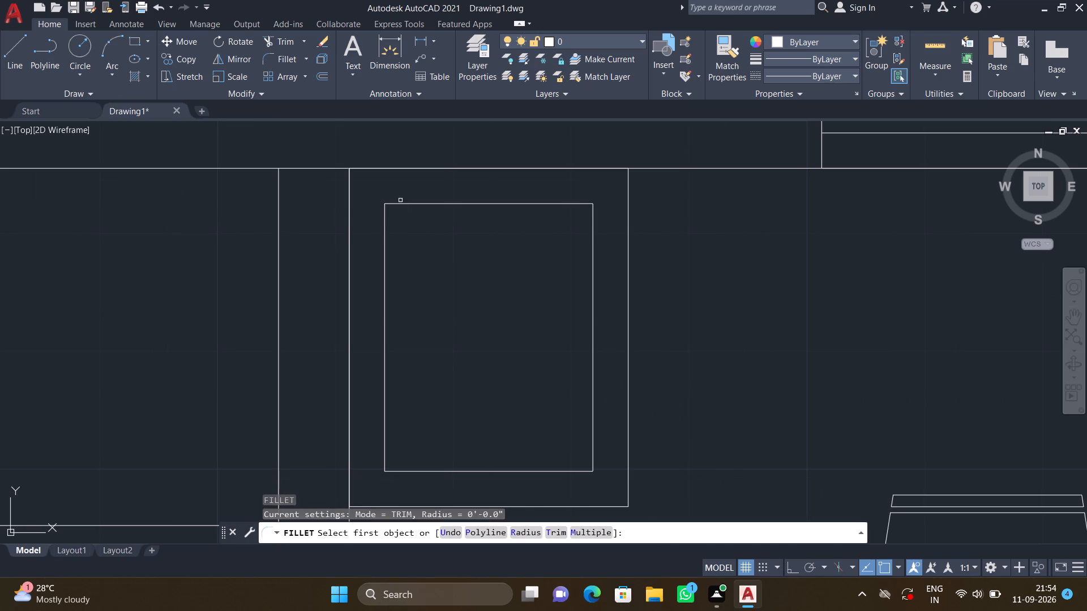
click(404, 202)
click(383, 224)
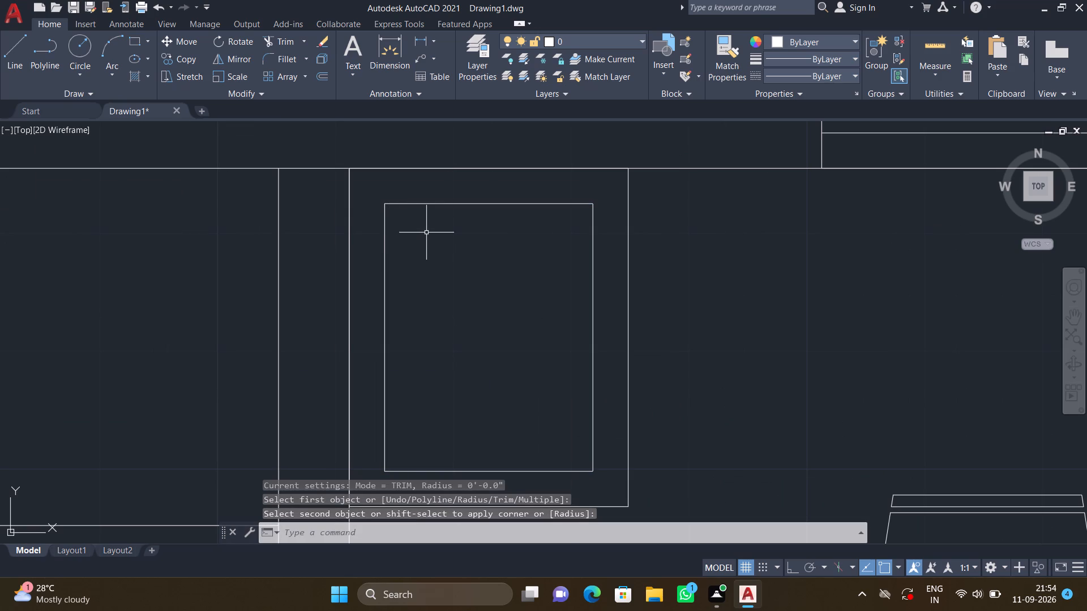
Draw a small circle for the drain inside the inner rectangle, left of its centre.
scroll(427, 216, down, 1)
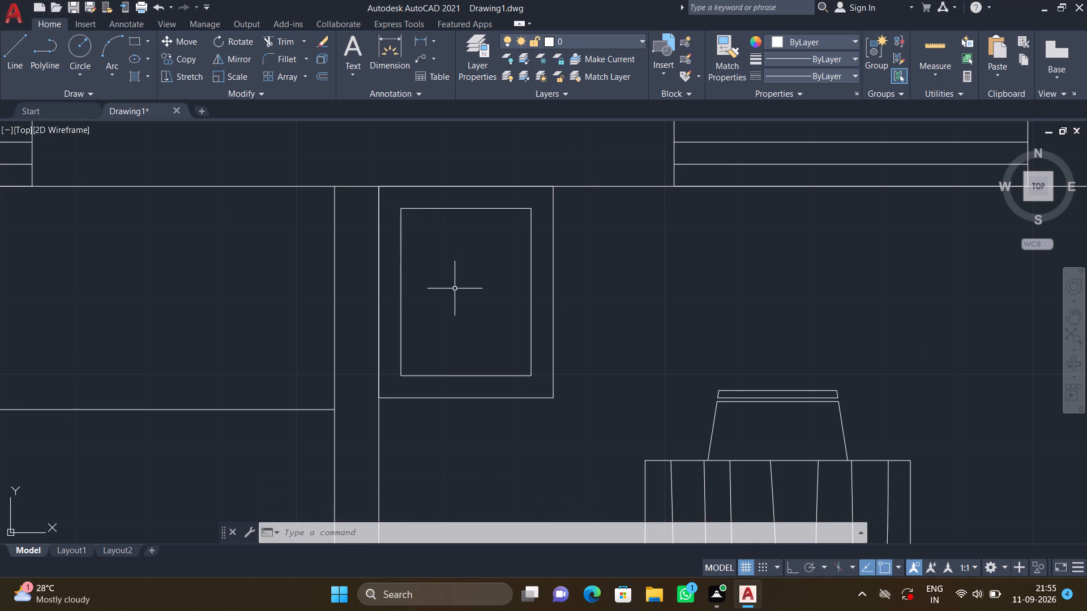
key(c)
key(Return)
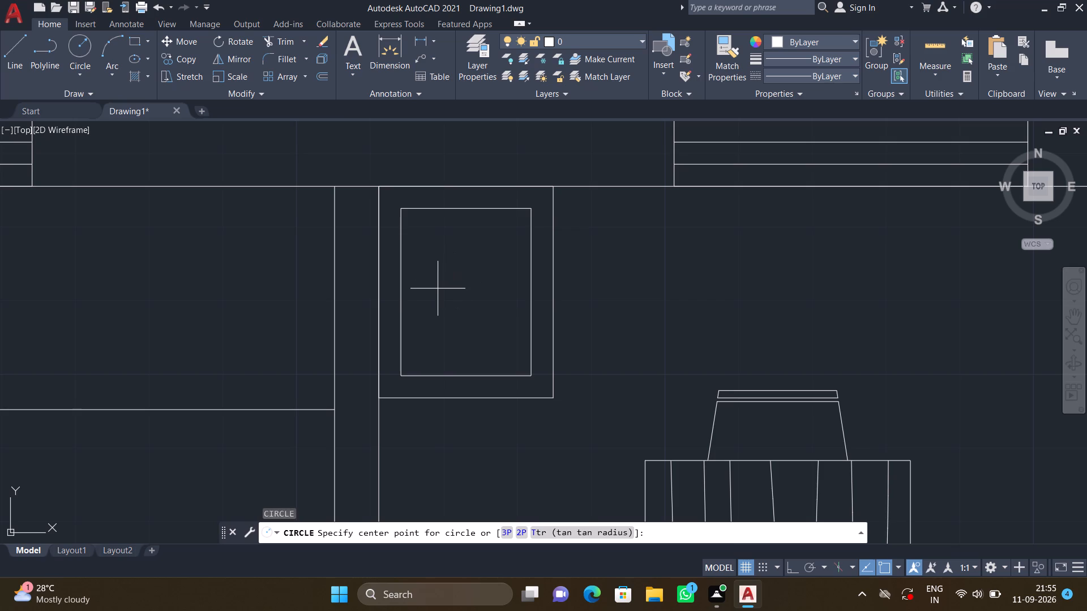
click(436, 290)
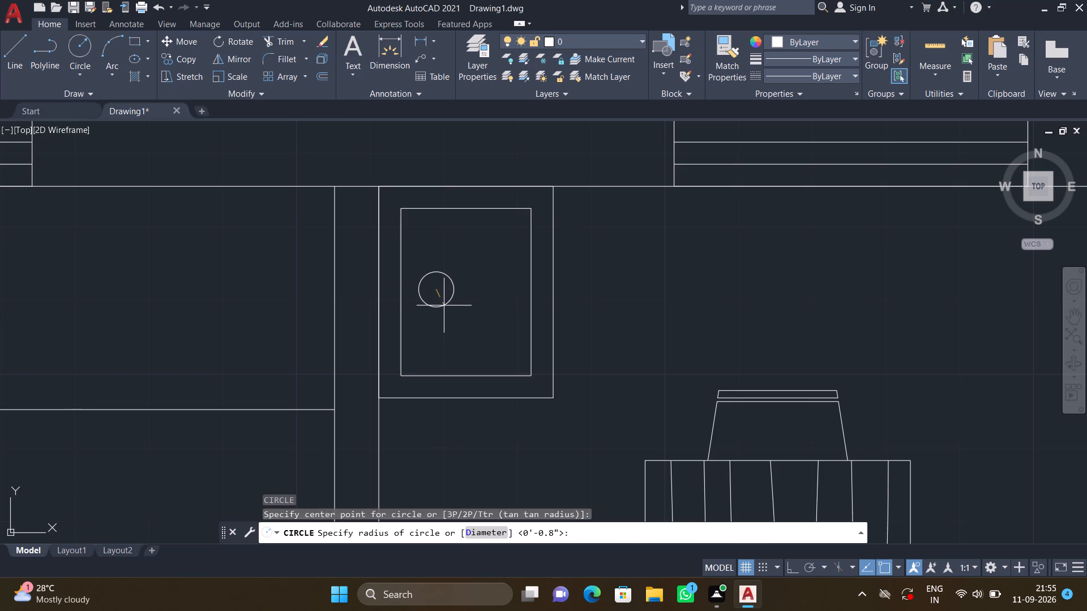
click(442, 303)
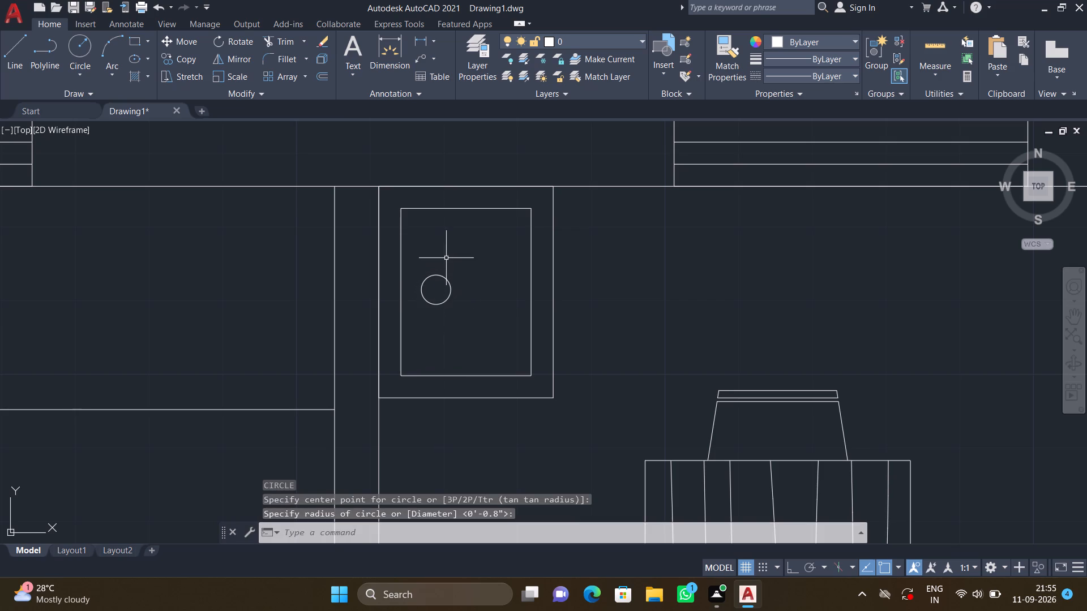
Draw a 9" by 9" square in the empty space to the right of the floor plan.
scroll(467, 227, down, 2)
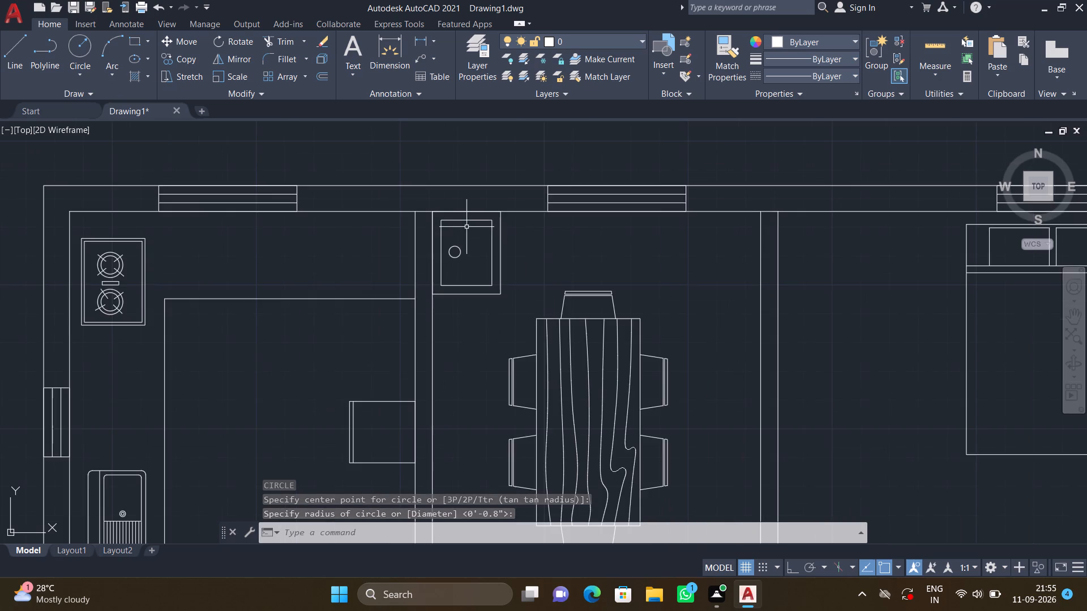
scroll(476, 239, down, 3)
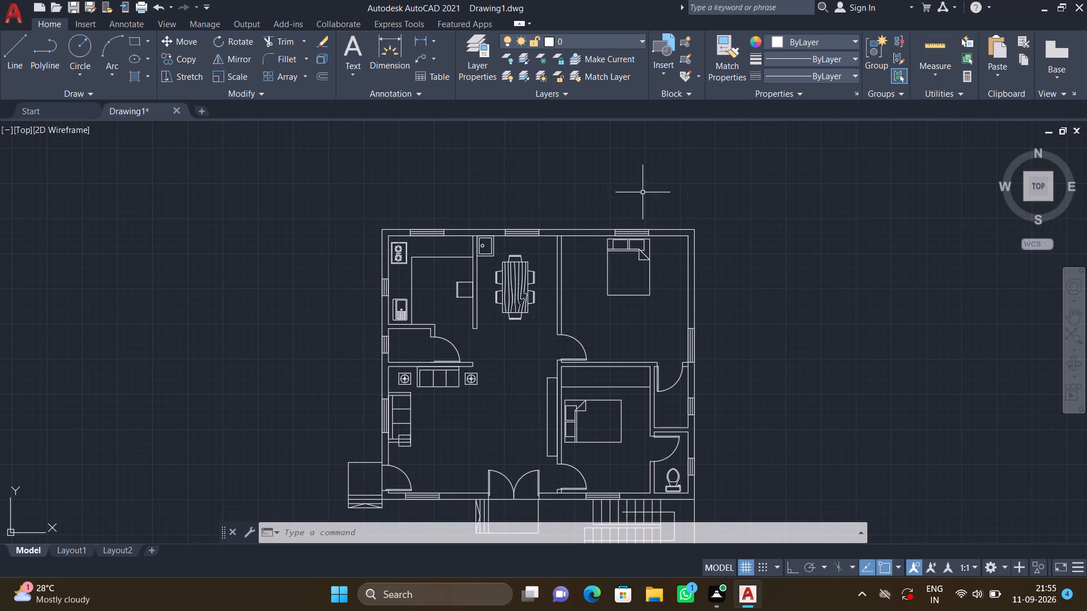
middle_drag(645, 183, 504, 147)
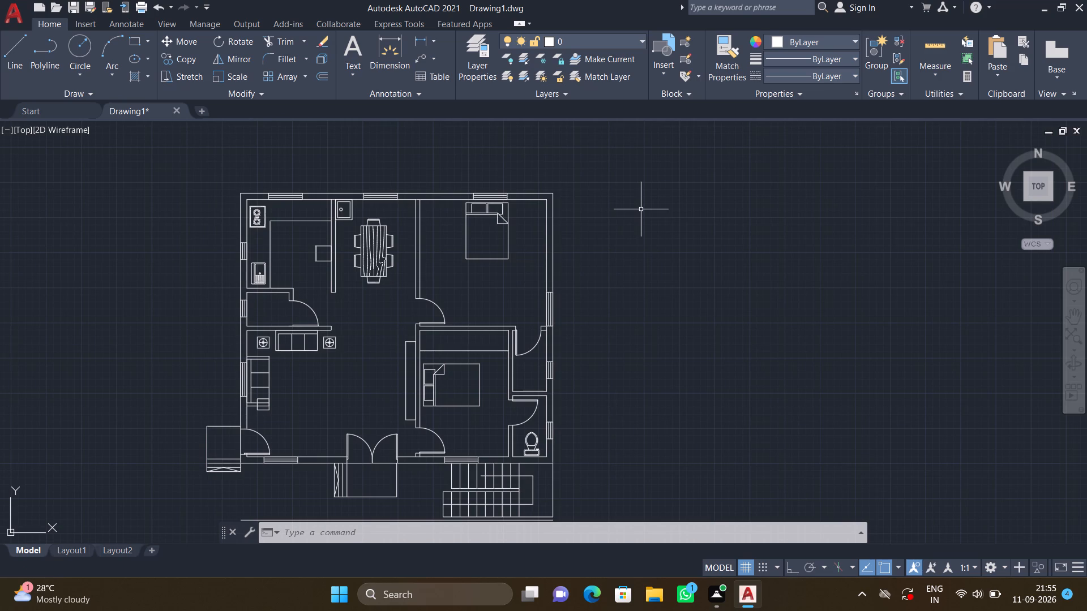
text(REC)
key(Return)
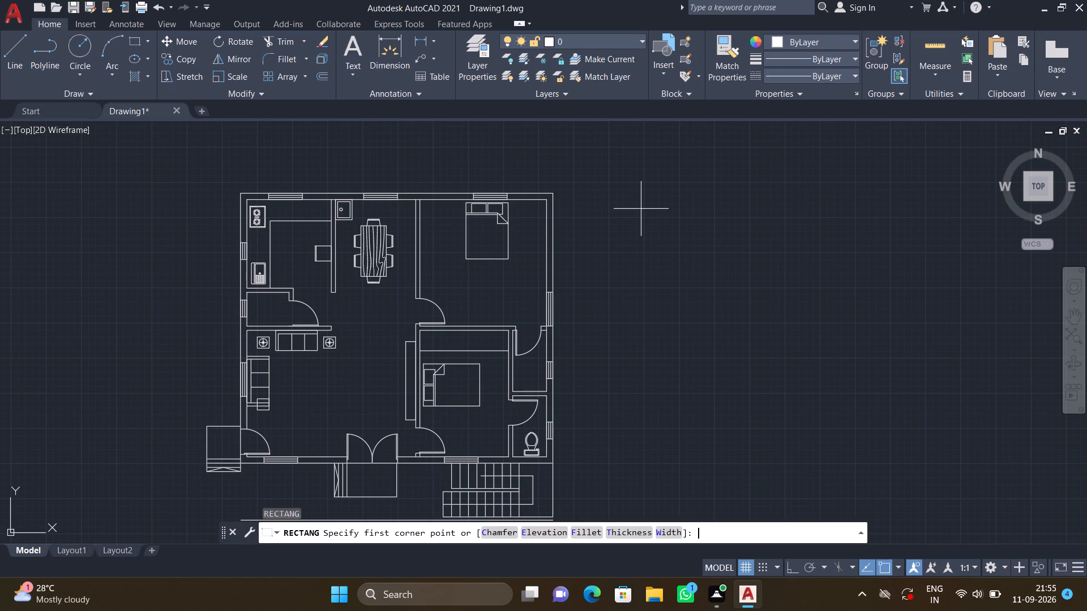
click(654, 218)
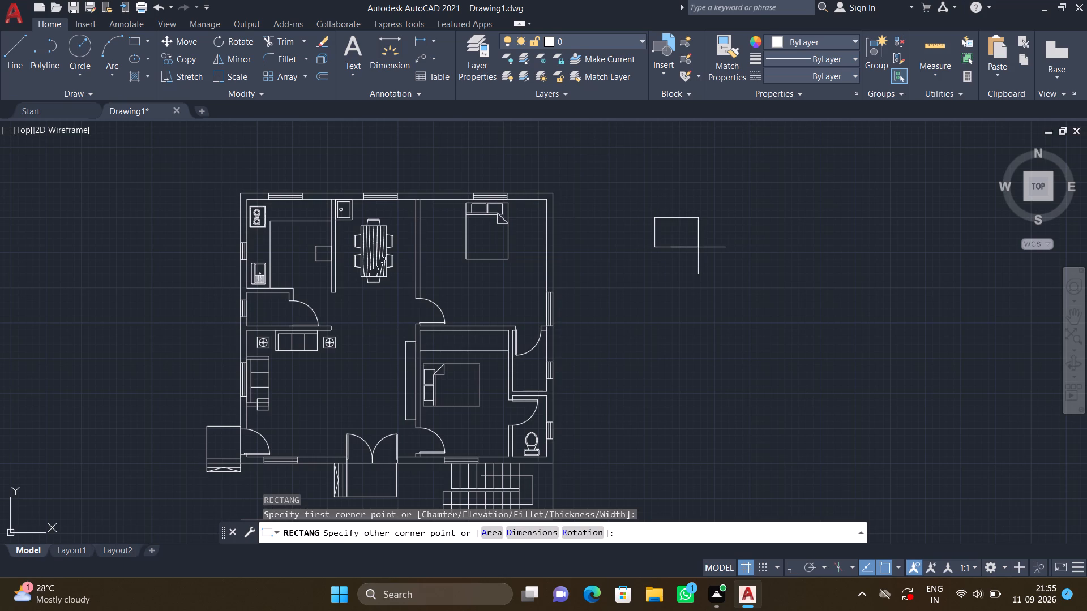
key(d)
key(Return)
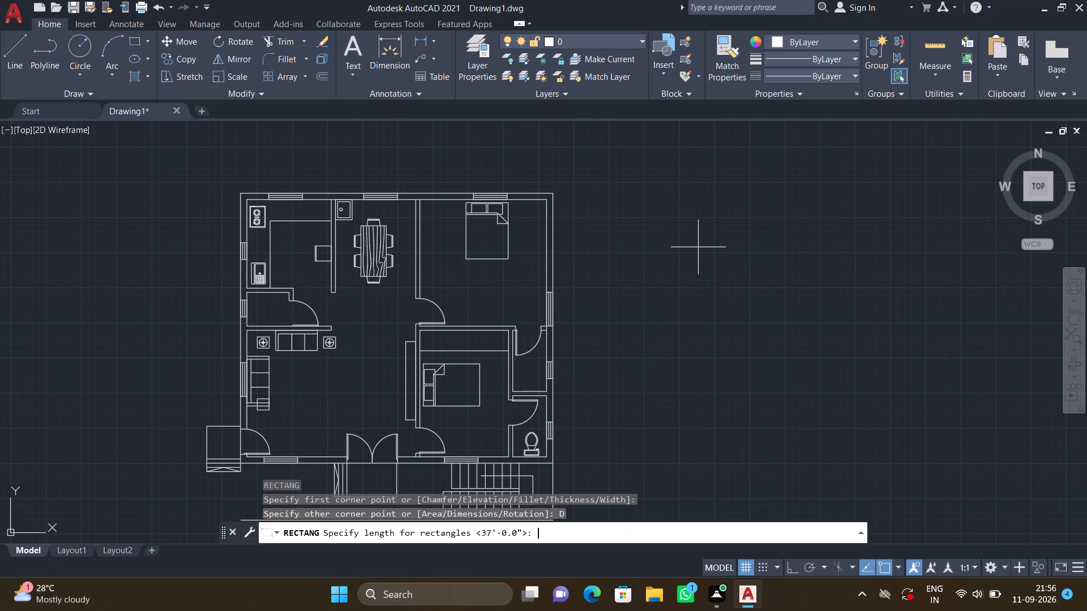
key(9)
key(shift+quotedbl)
key(Return)
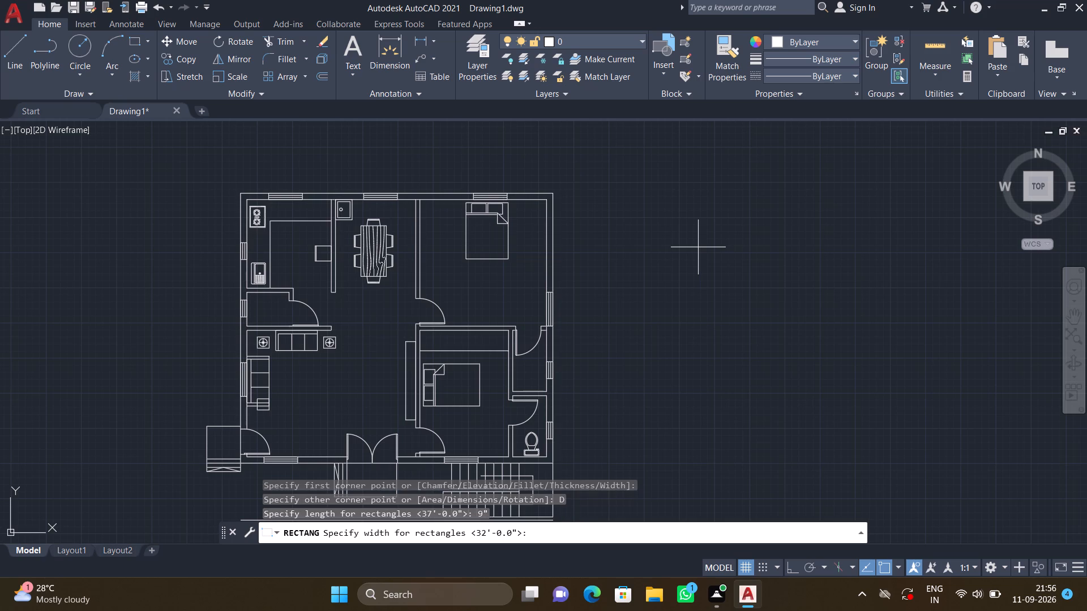
key(9)
key(shift+quotedbl)
key(Return)
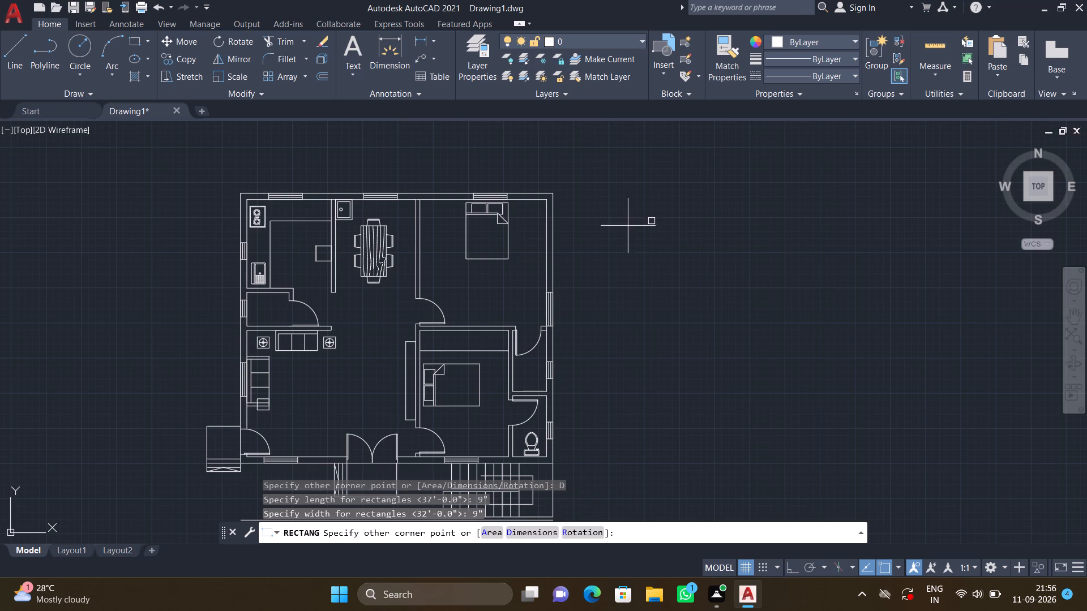
click(663, 221)
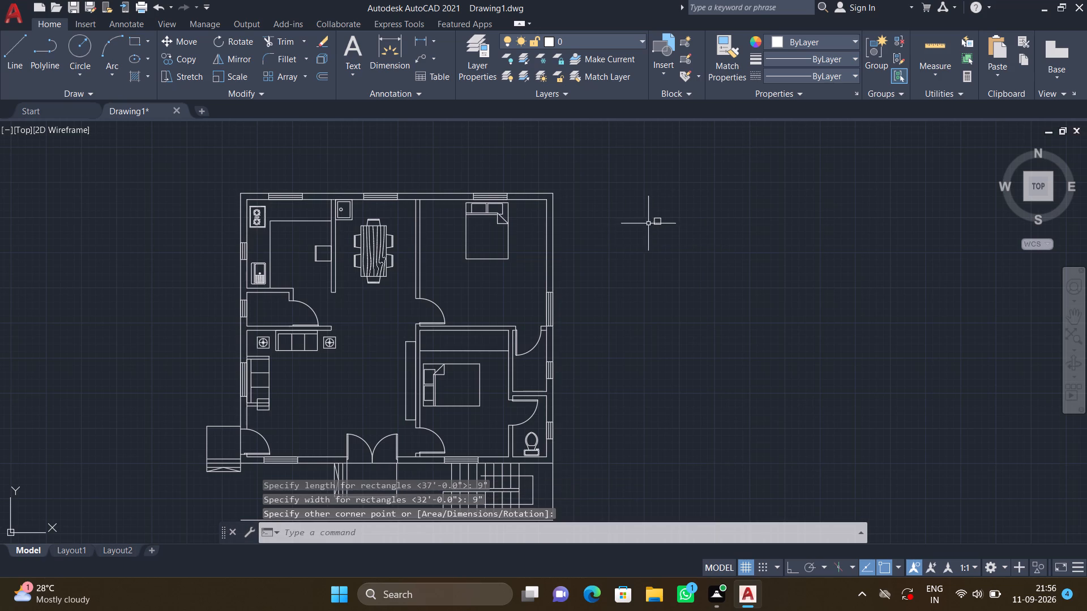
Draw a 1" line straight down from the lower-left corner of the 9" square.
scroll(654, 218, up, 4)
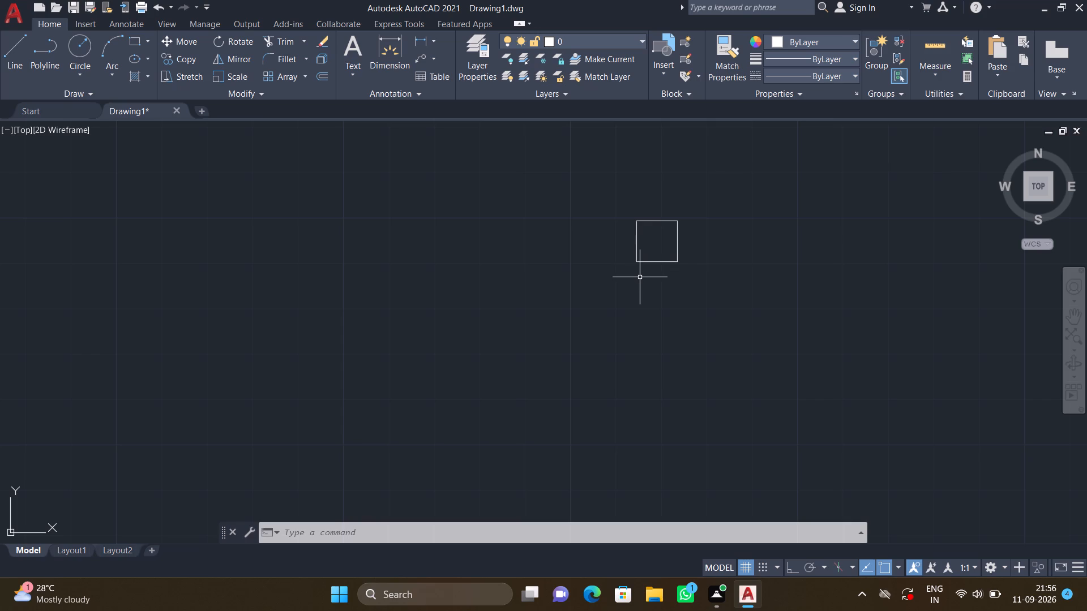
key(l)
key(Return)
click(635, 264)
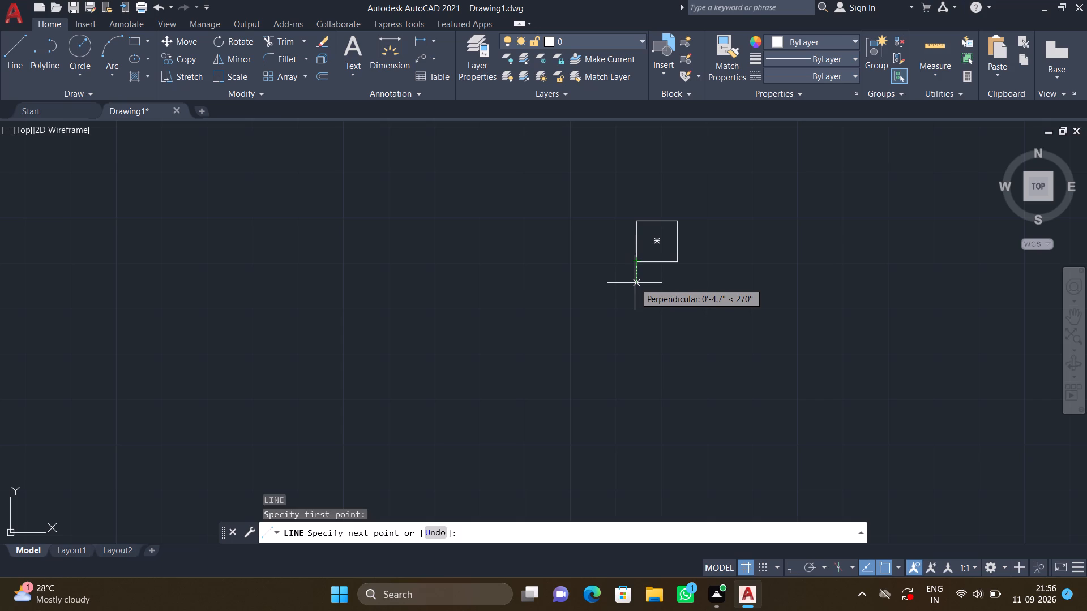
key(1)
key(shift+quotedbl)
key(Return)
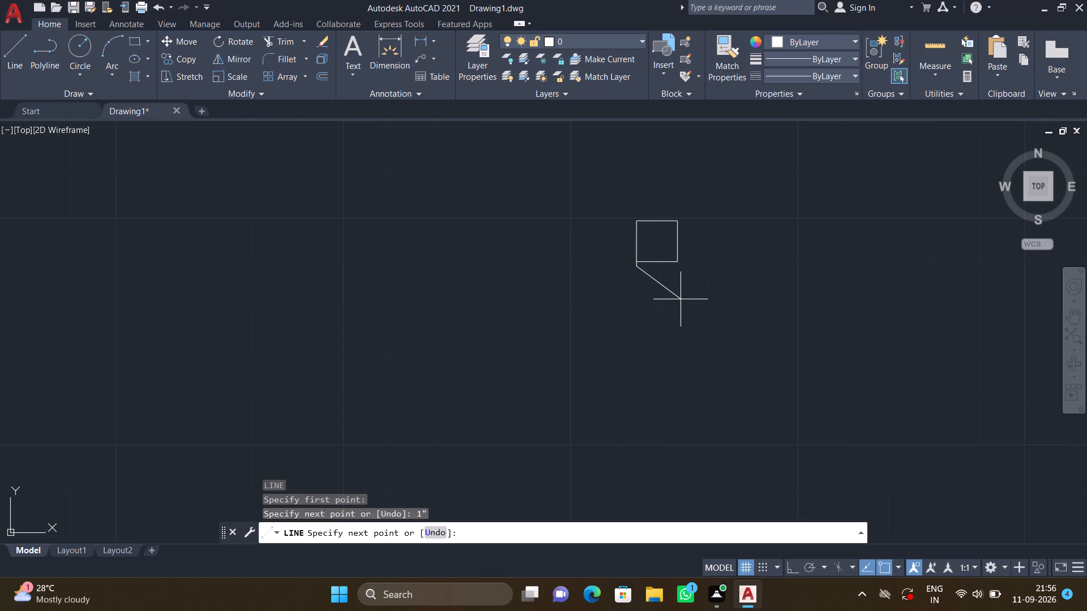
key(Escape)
Turn on Ortho mode.
scroll(634, 270, up, 2)
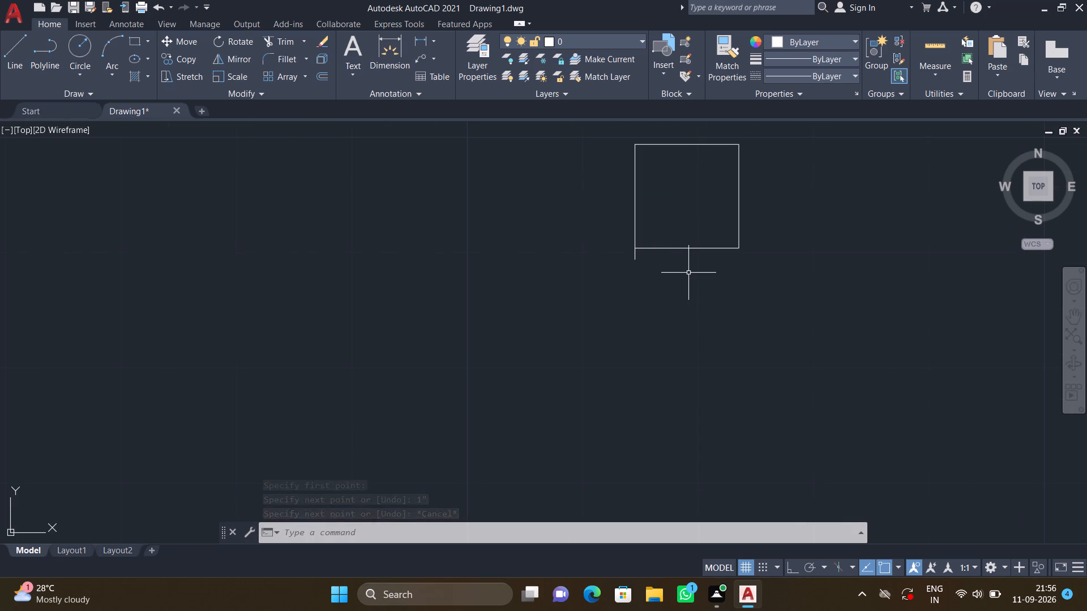
key(F8)
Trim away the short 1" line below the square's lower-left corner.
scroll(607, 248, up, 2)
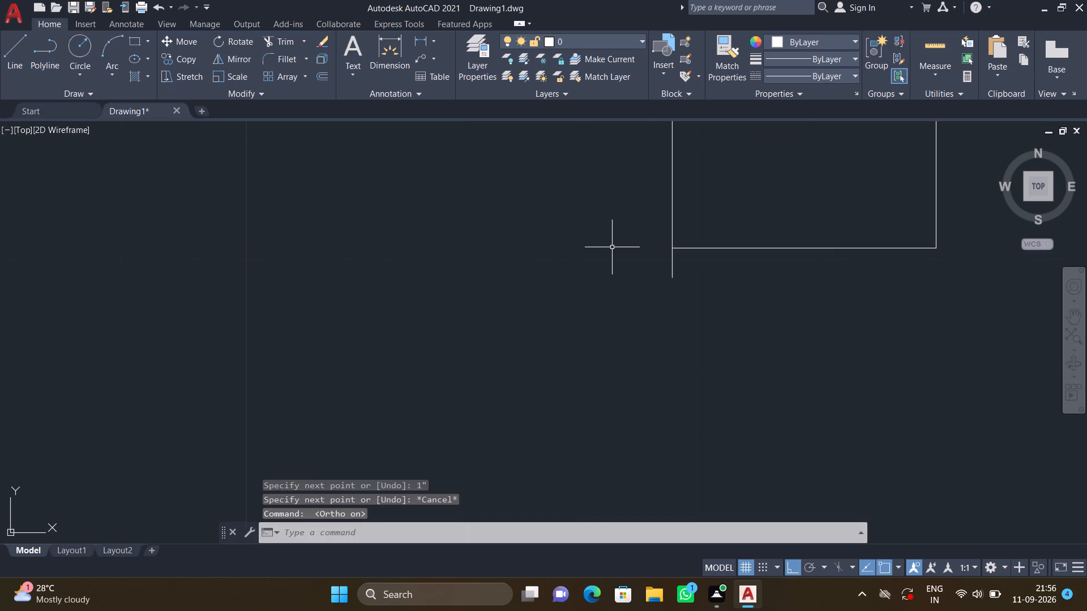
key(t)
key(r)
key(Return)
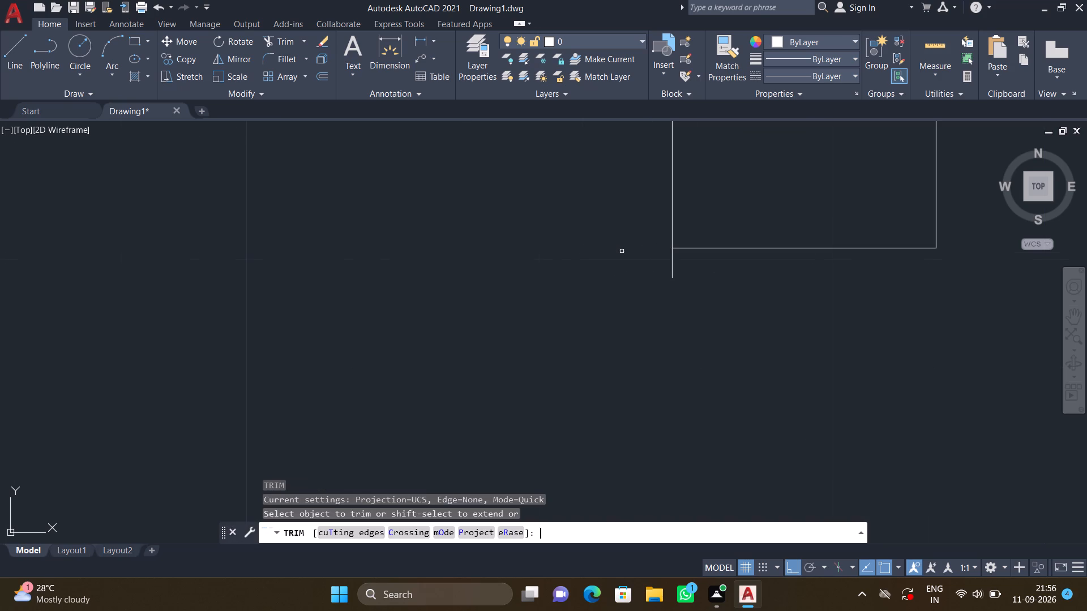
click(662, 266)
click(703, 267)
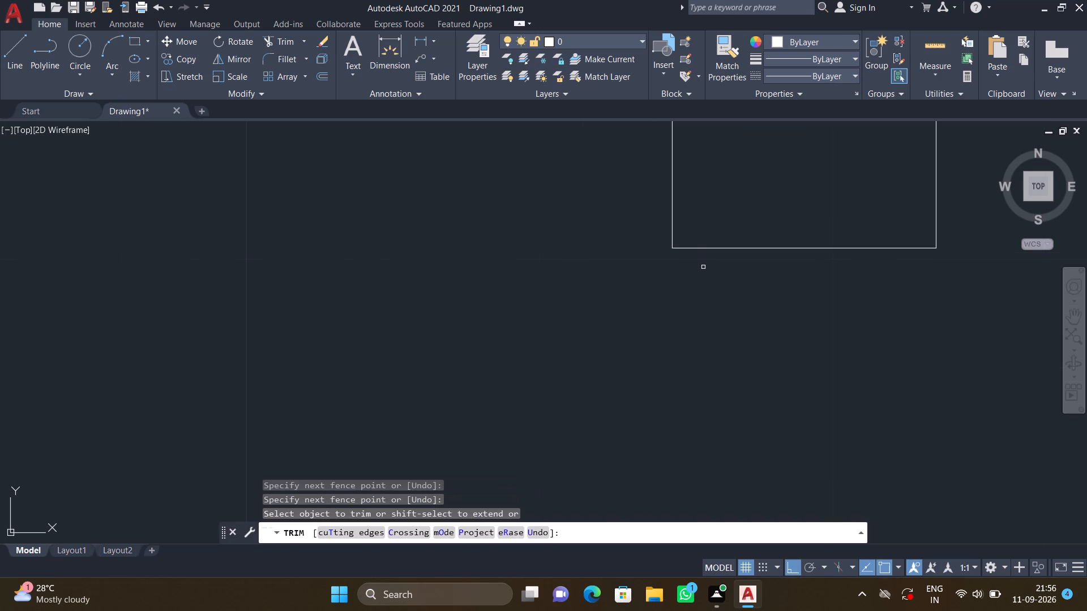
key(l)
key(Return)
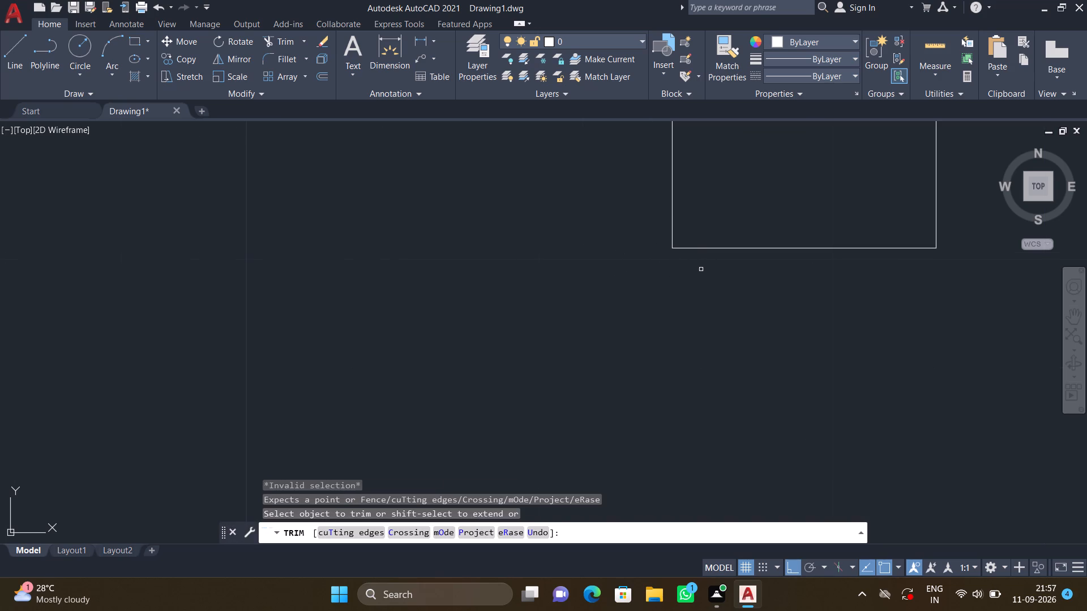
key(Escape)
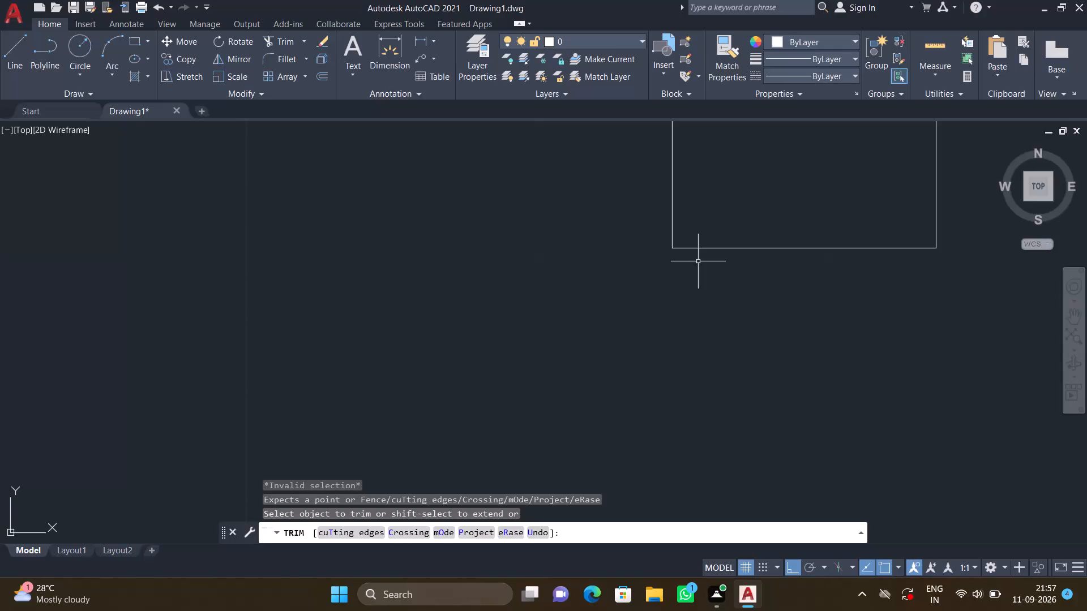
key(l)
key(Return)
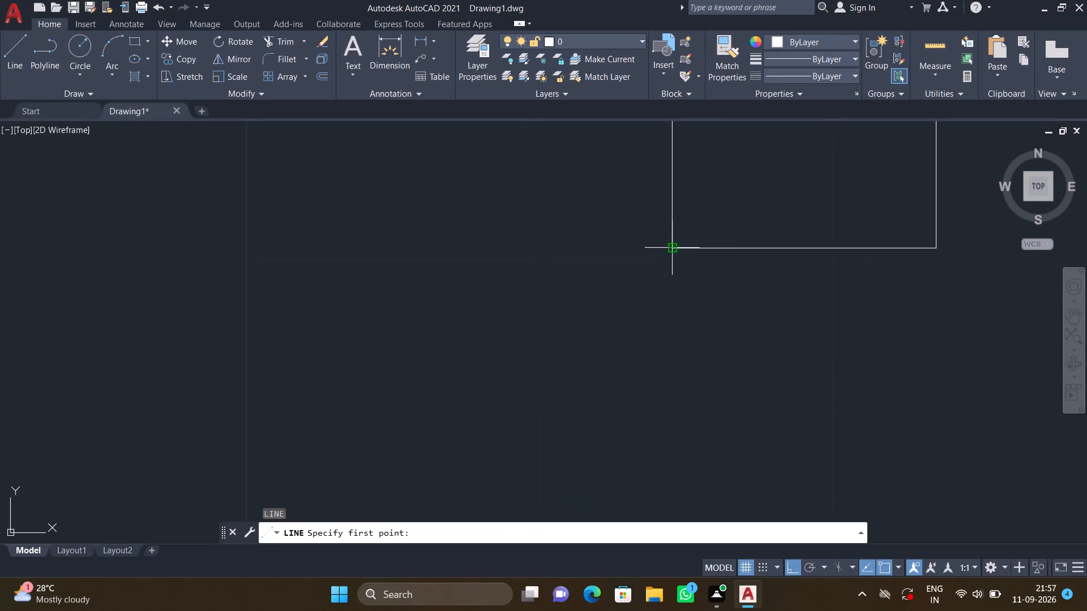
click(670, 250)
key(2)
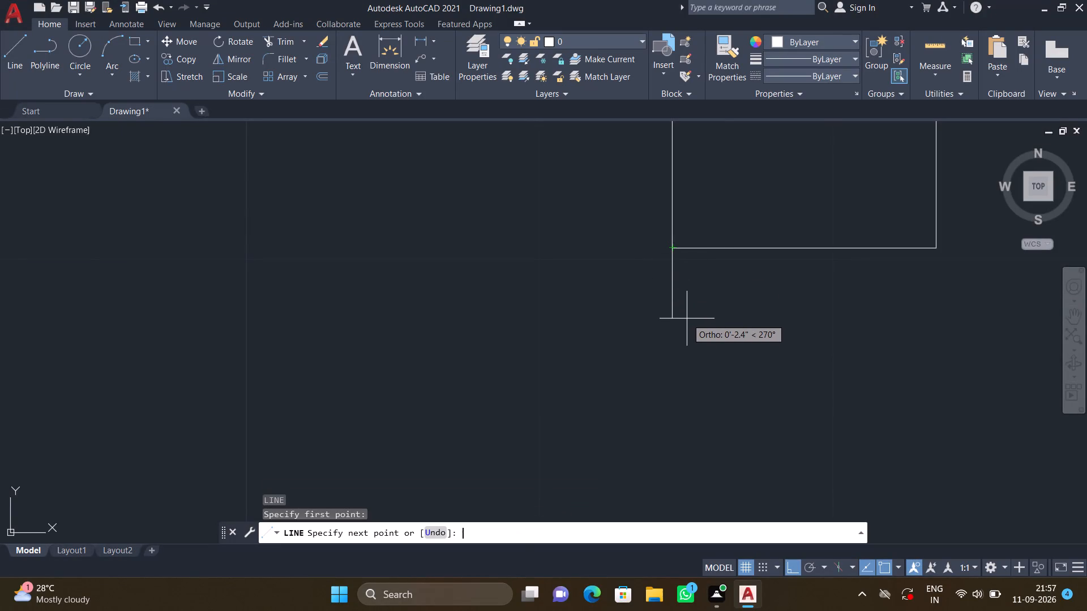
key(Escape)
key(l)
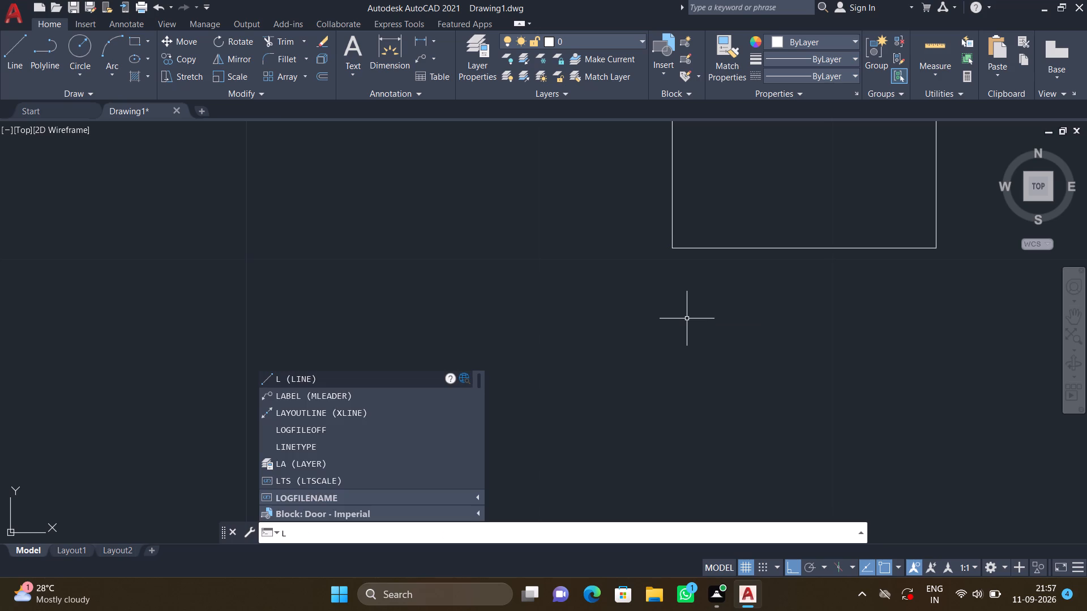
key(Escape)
Draw lines from the square's lower-left corner 3" down, across to align with its right edge, and up to its lower-right corner.
key(l)
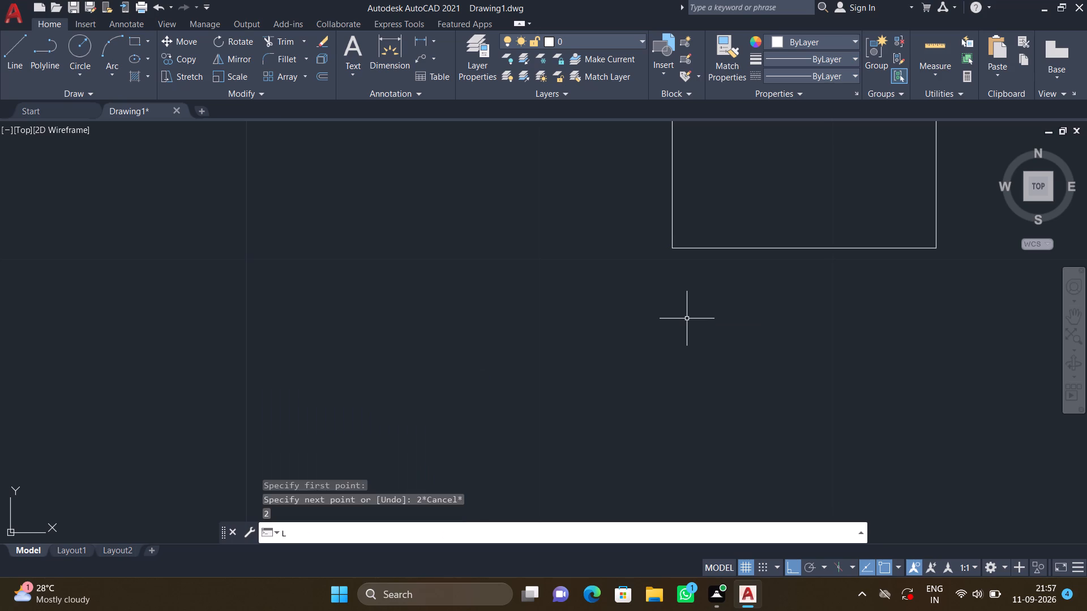
key(Return)
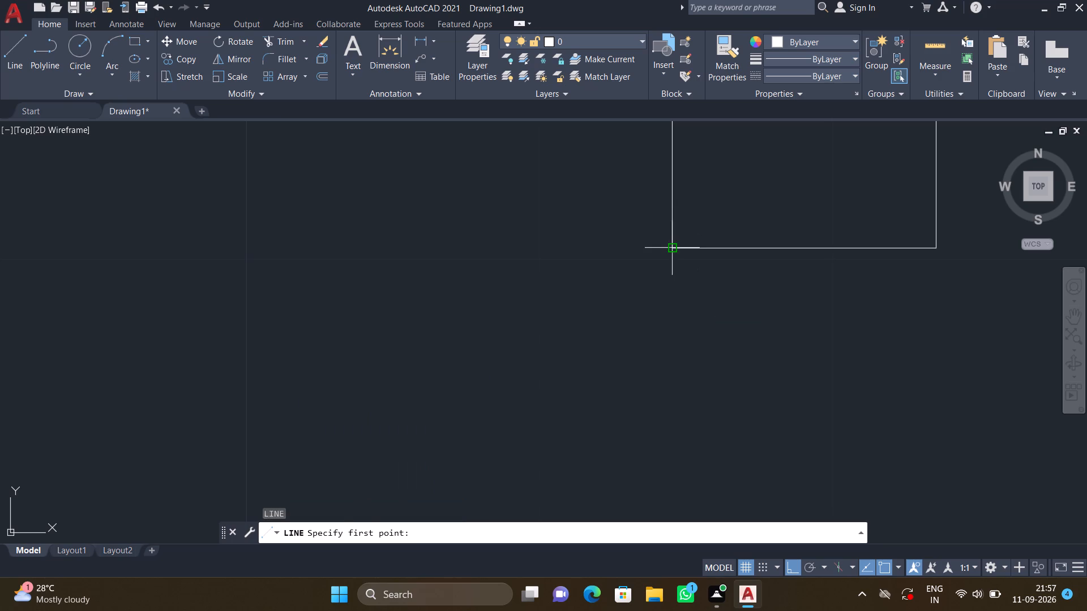
click(670, 249)
key(3)
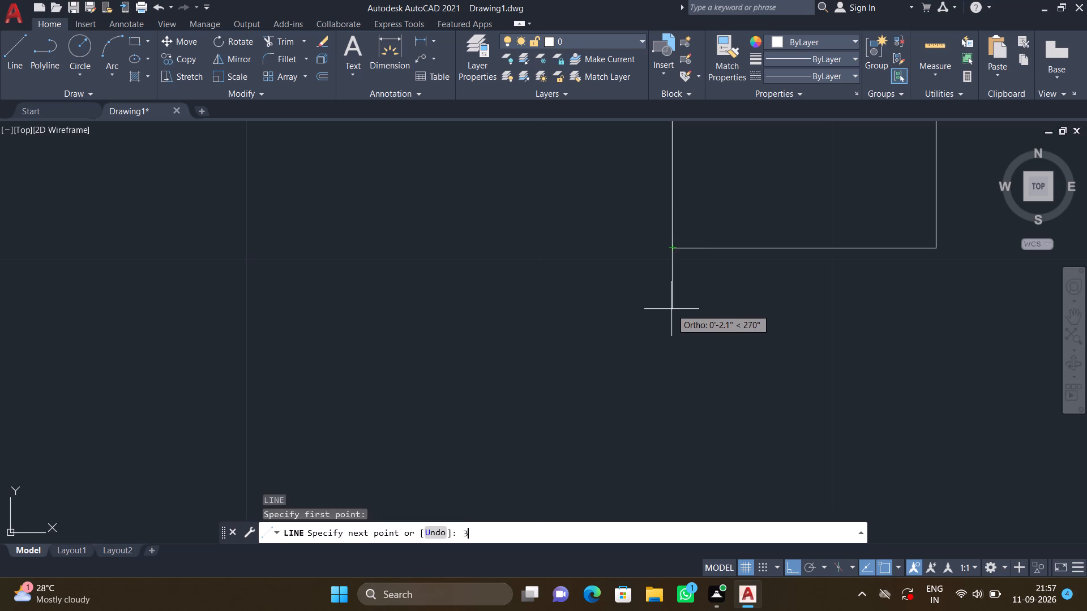
key(shift+quotedbl)
key(Return)
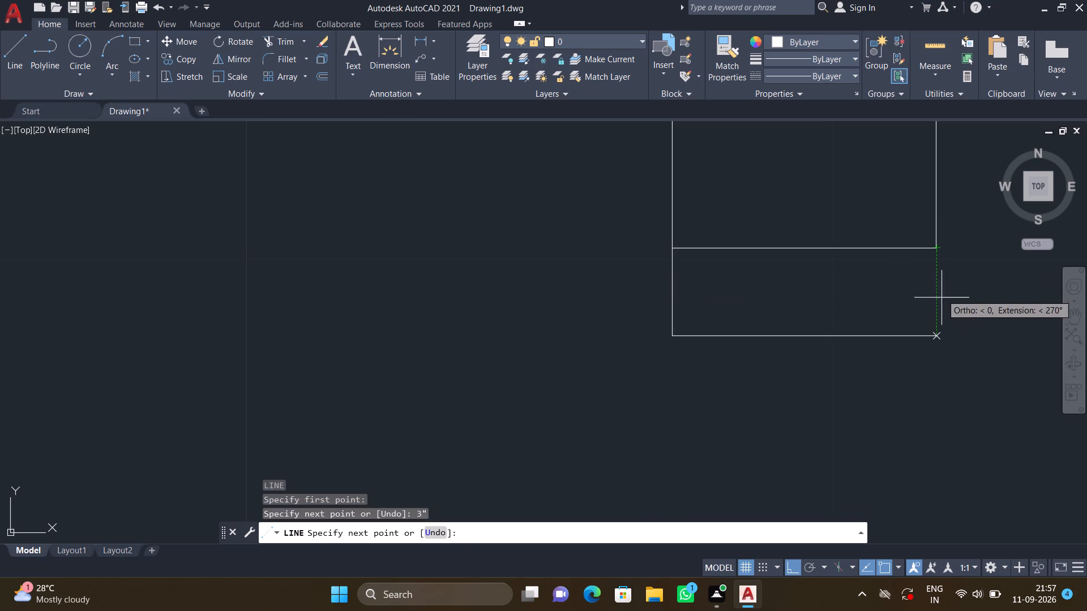
click(936, 335)
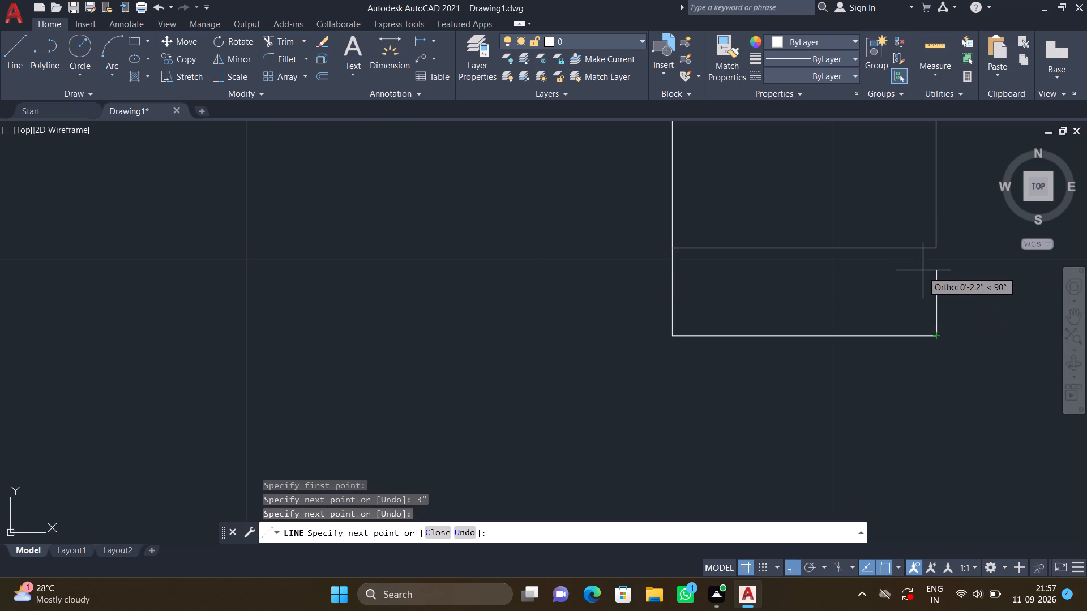
click(936, 248)
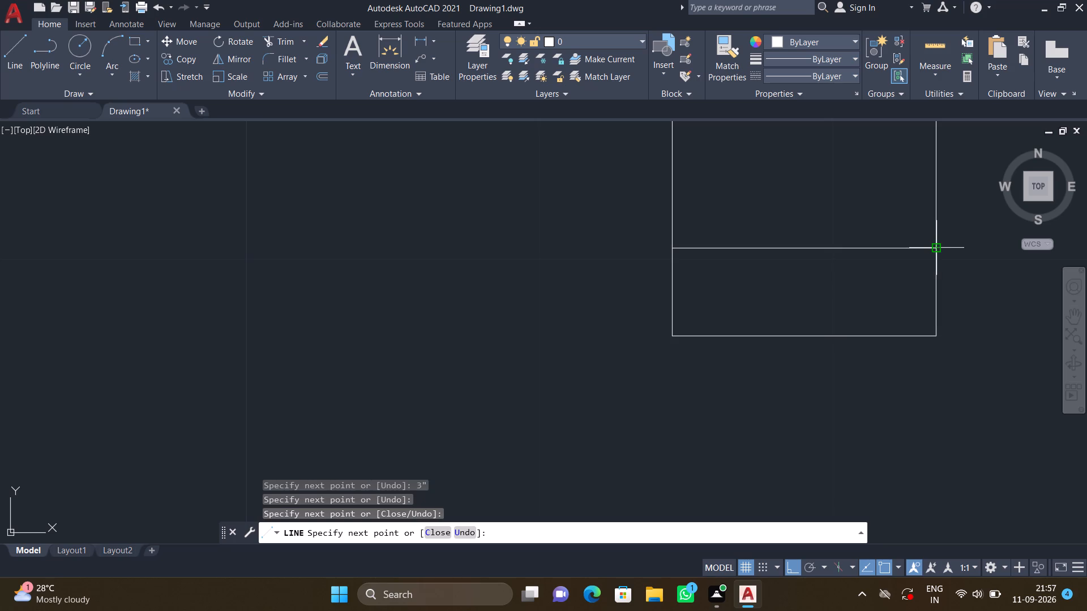
key(Return)
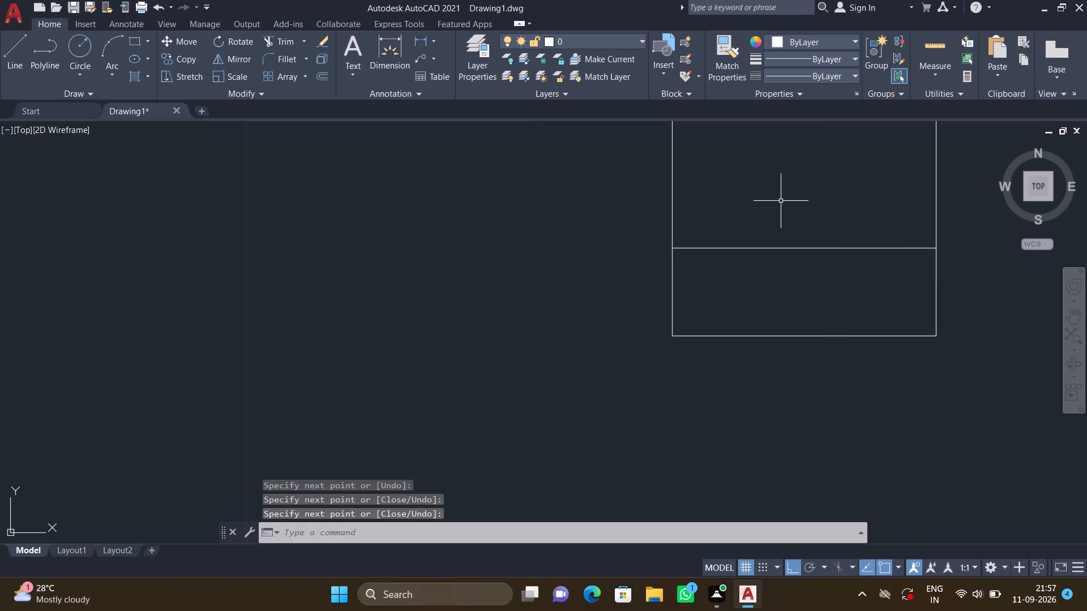
Trim away the square's original bottom edge so the outline forms a single 9" by 12" rectangle.
text(TR)
key(Return)
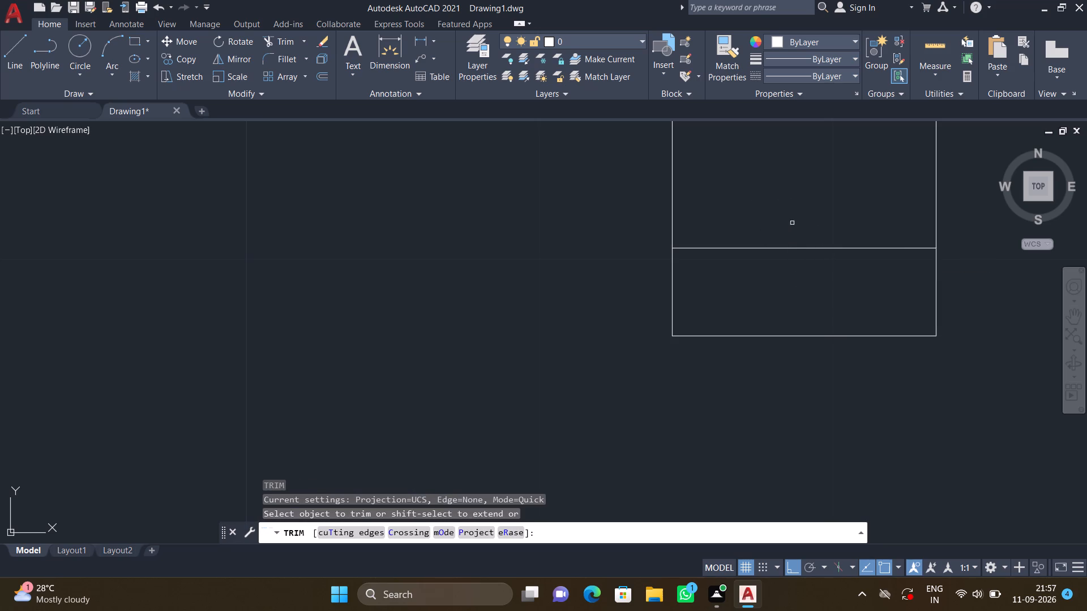
click(797, 229)
click(790, 276)
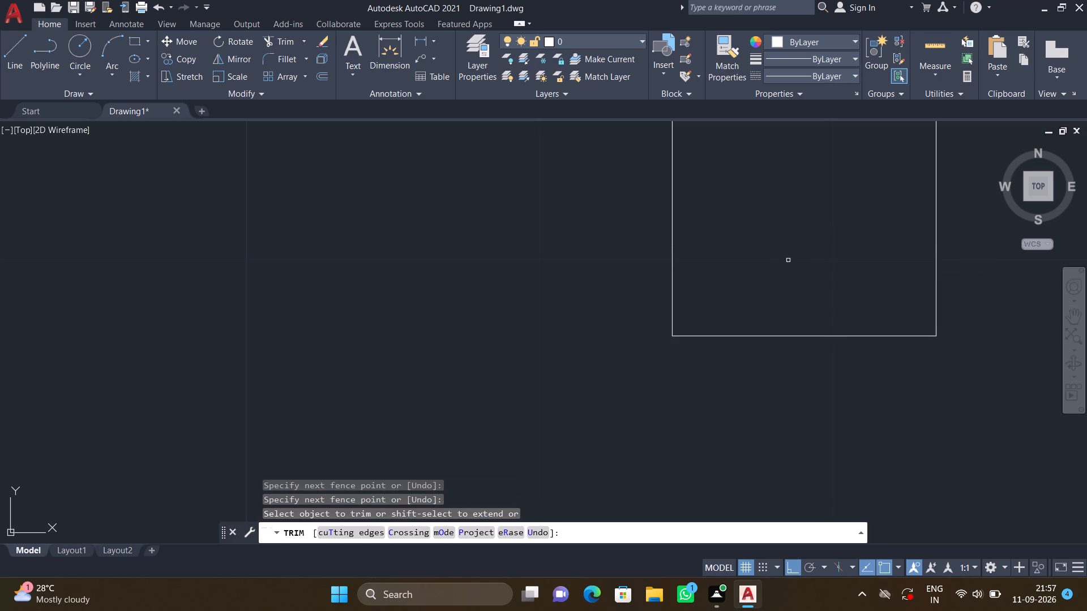
key(Return)
Copy the whole 9" by 12" rectangle from its upper-left corner to empty space straight below the original.
scroll(788, 255, down, 3)
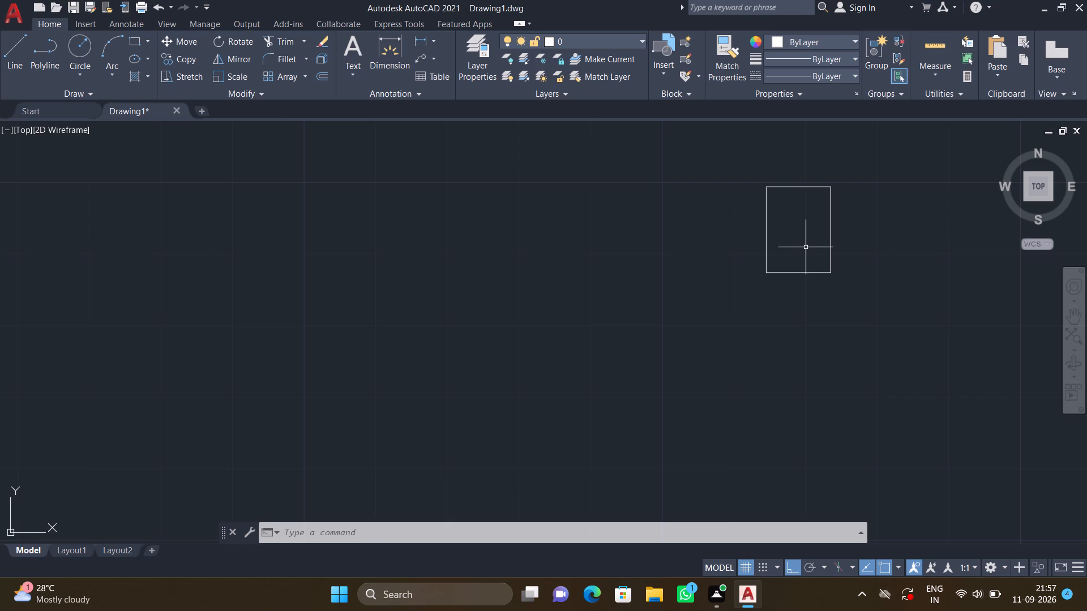
scroll(806, 247, down, 1)
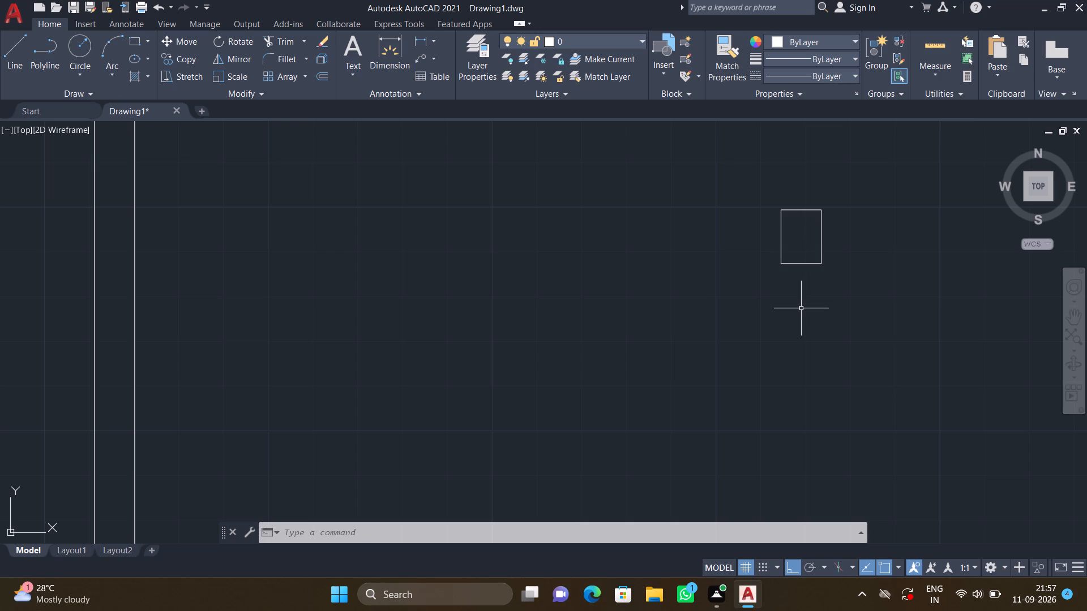
text(CO)
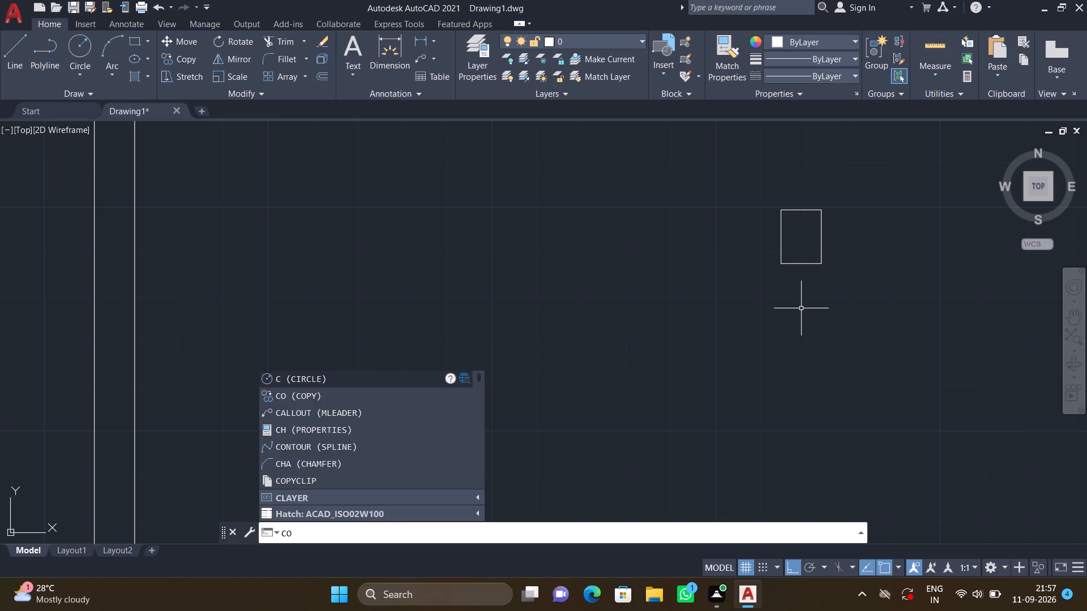
key(Return)
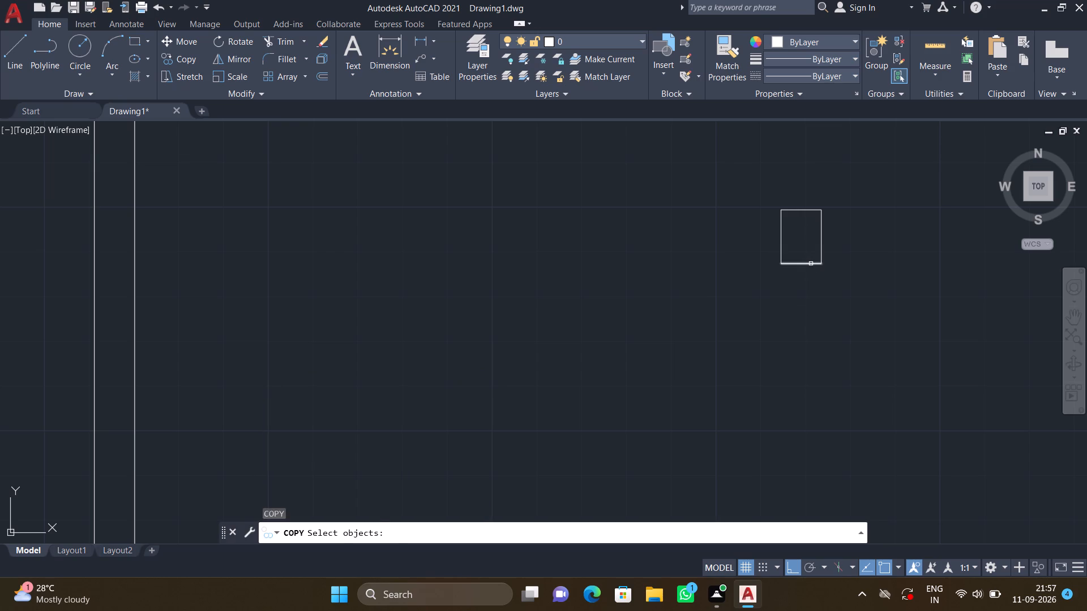
click(811, 264)
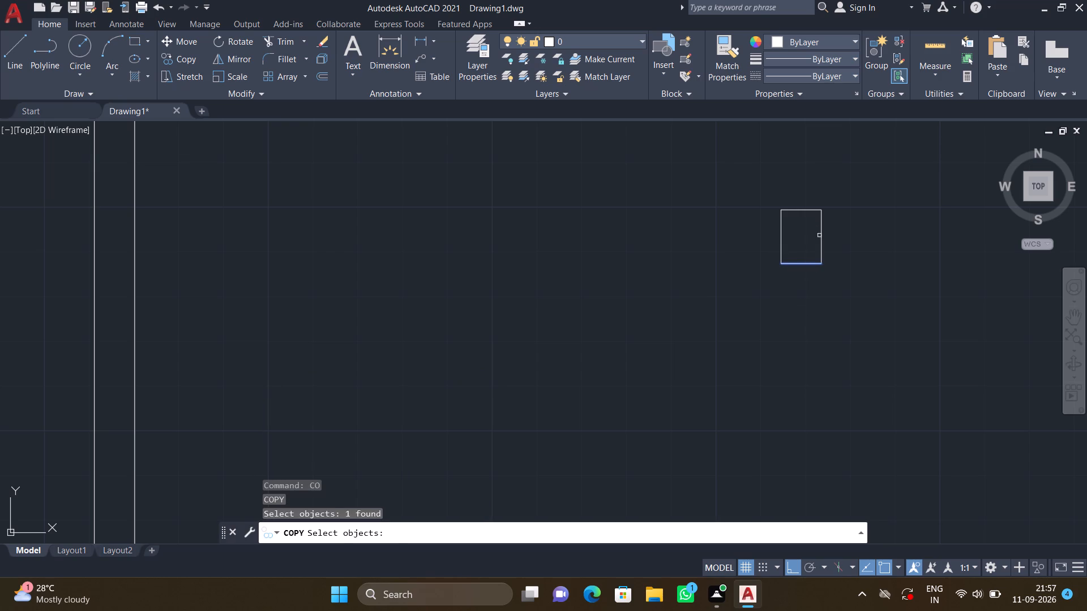
click(822, 240)
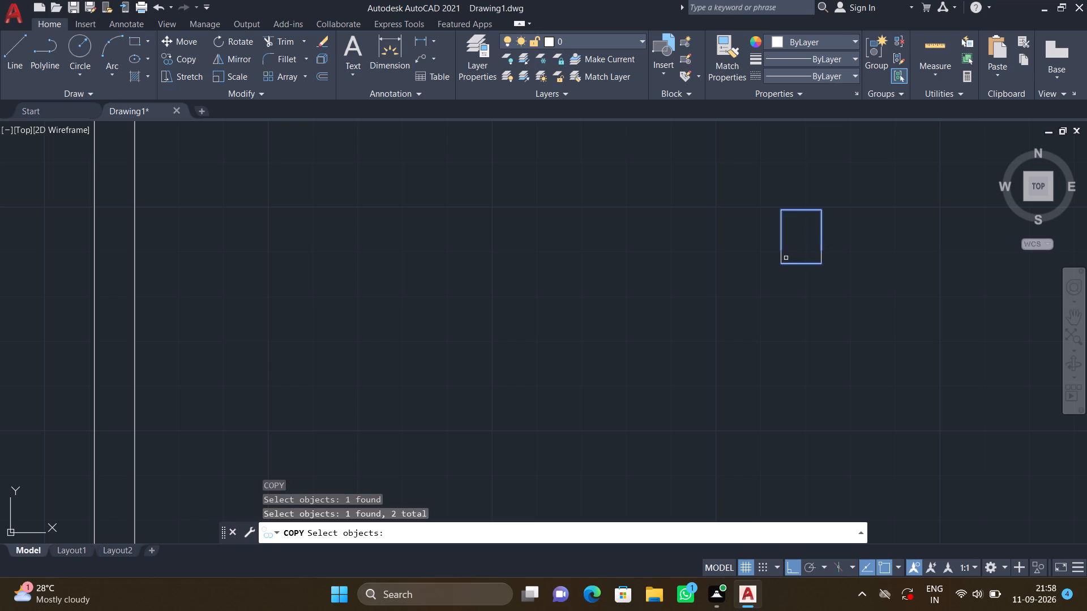
click(780, 257)
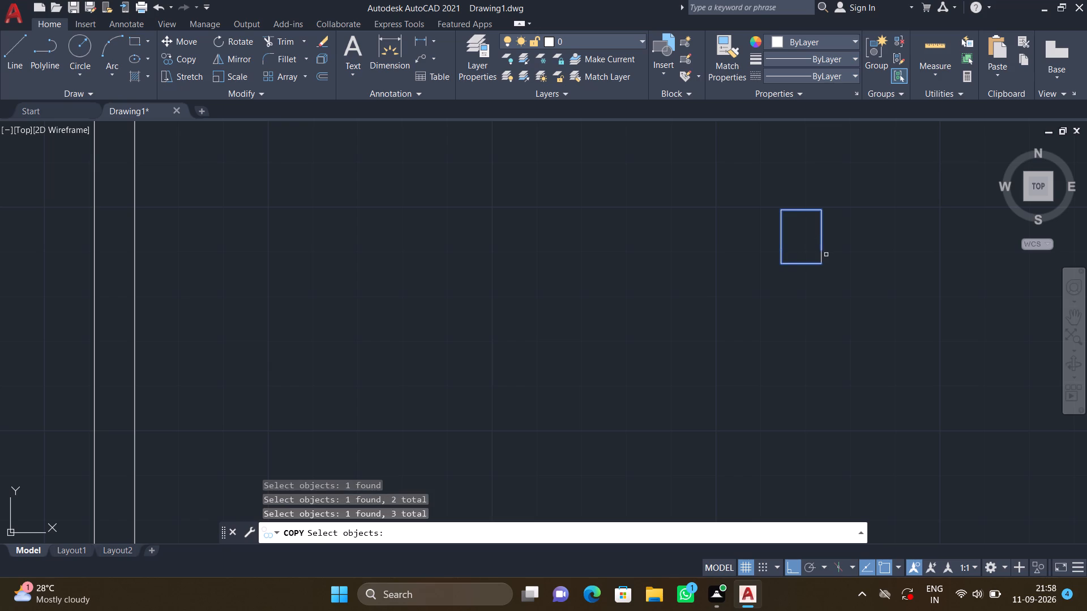
click(820, 255)
key(Return)
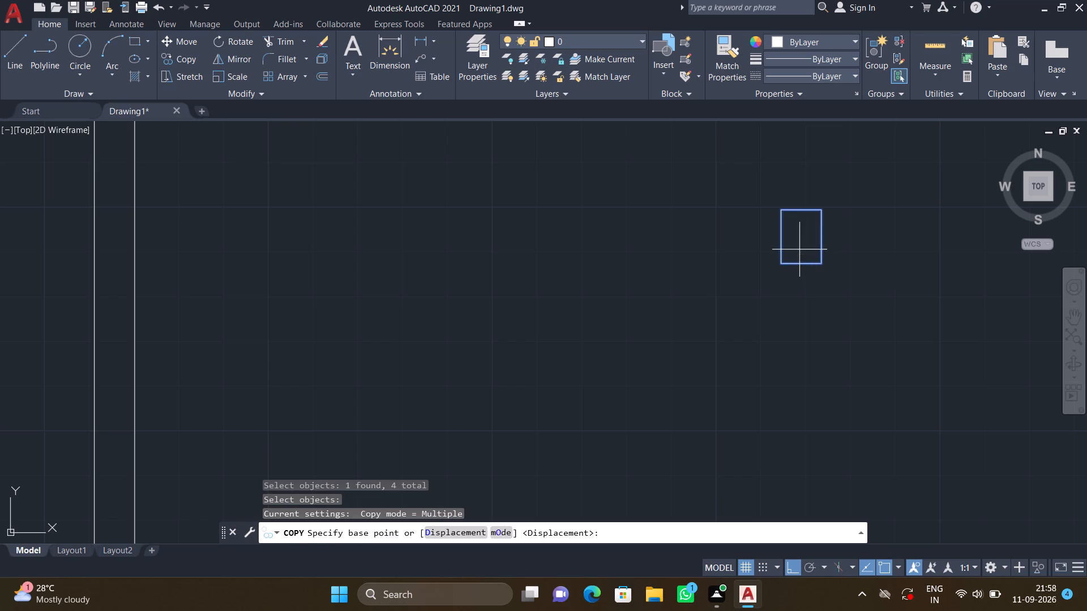
click(782, 212)
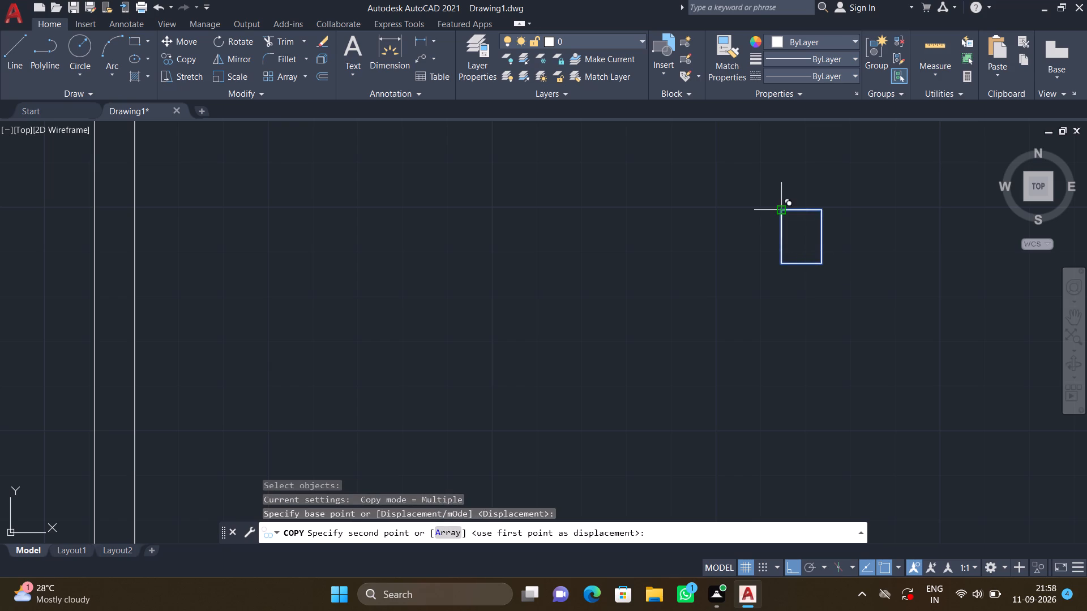
click(684, 397)
key(Return)
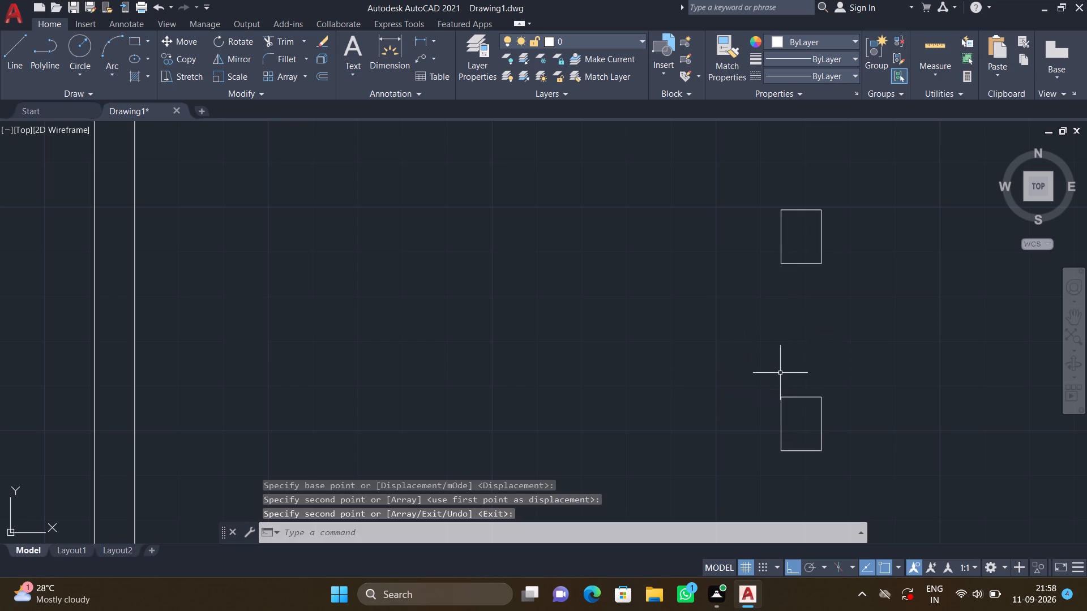
Rotate the lower rectangle 90° clockwise about its upper-left corner so that it lies horizontally.
text(RO)
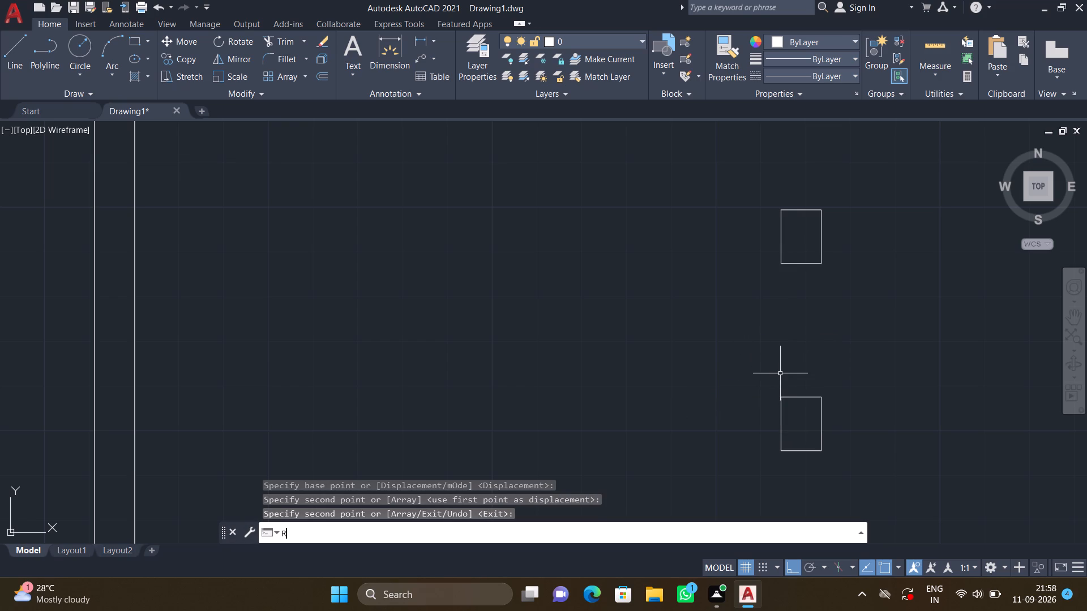
key(Return)
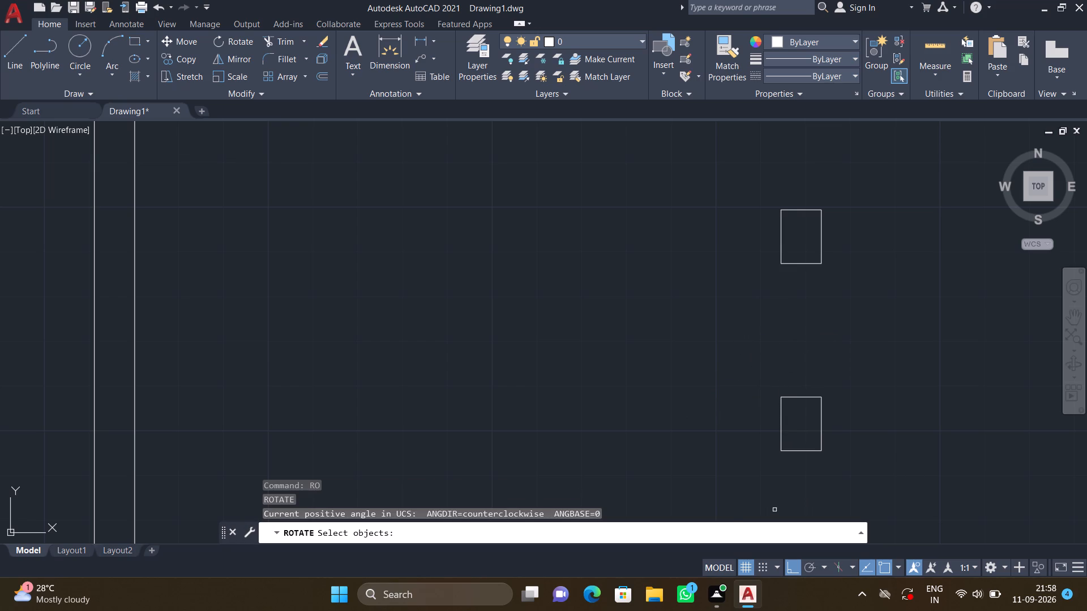
drag(844, 478, 834, 465)
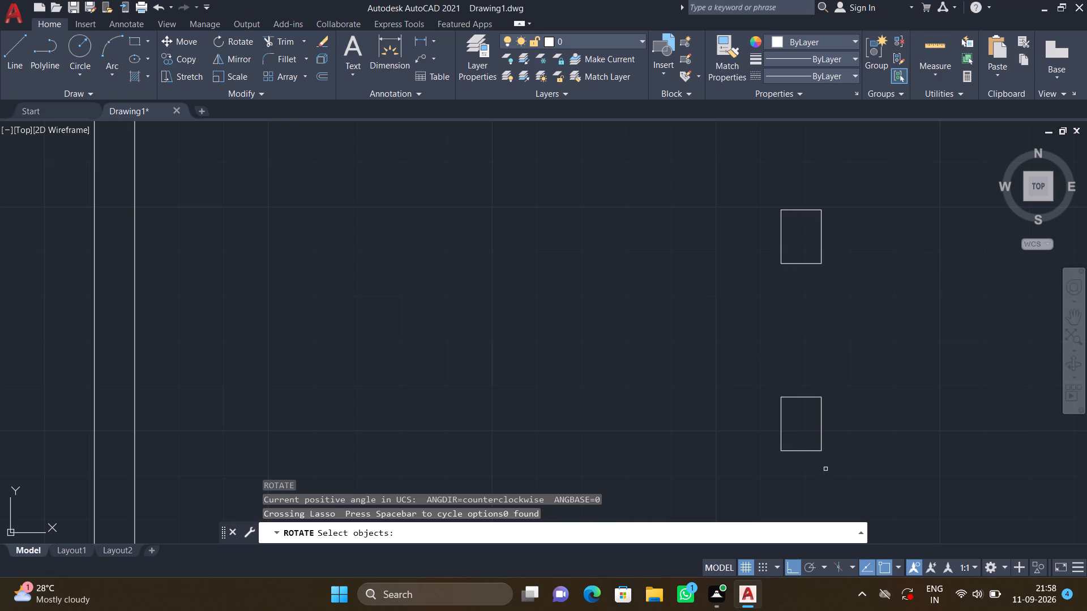
click(832, 487)
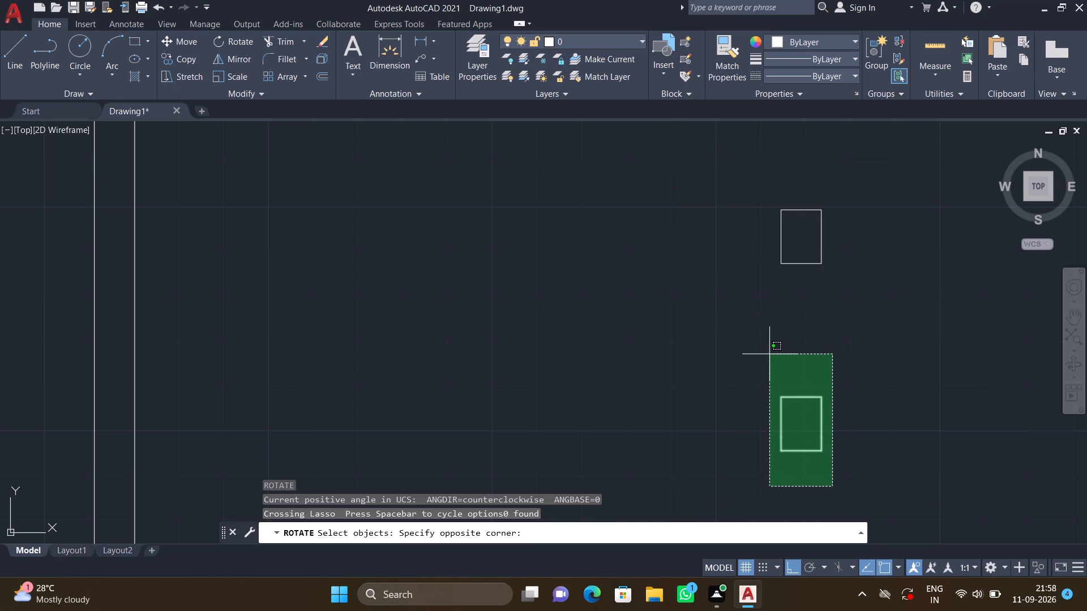
click(771, 366)
key(Return)
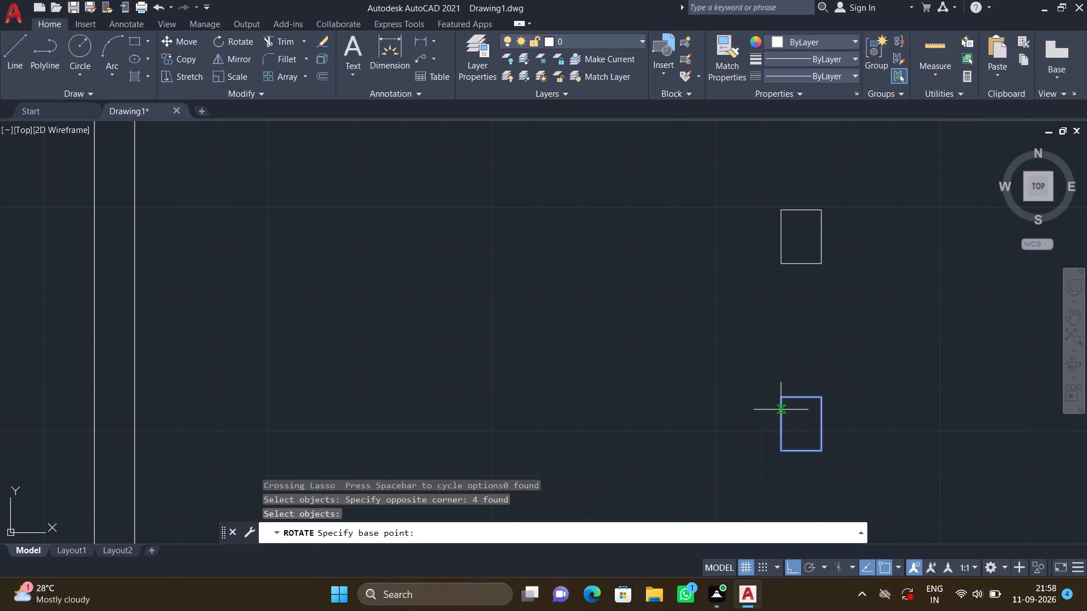
click(780, 399)
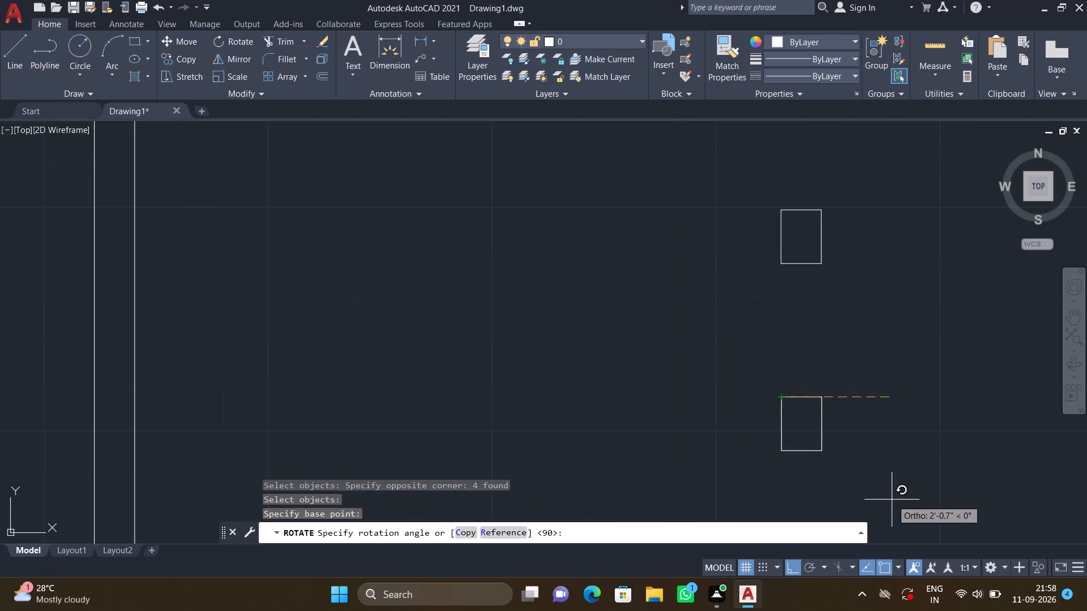
click(798, 469)
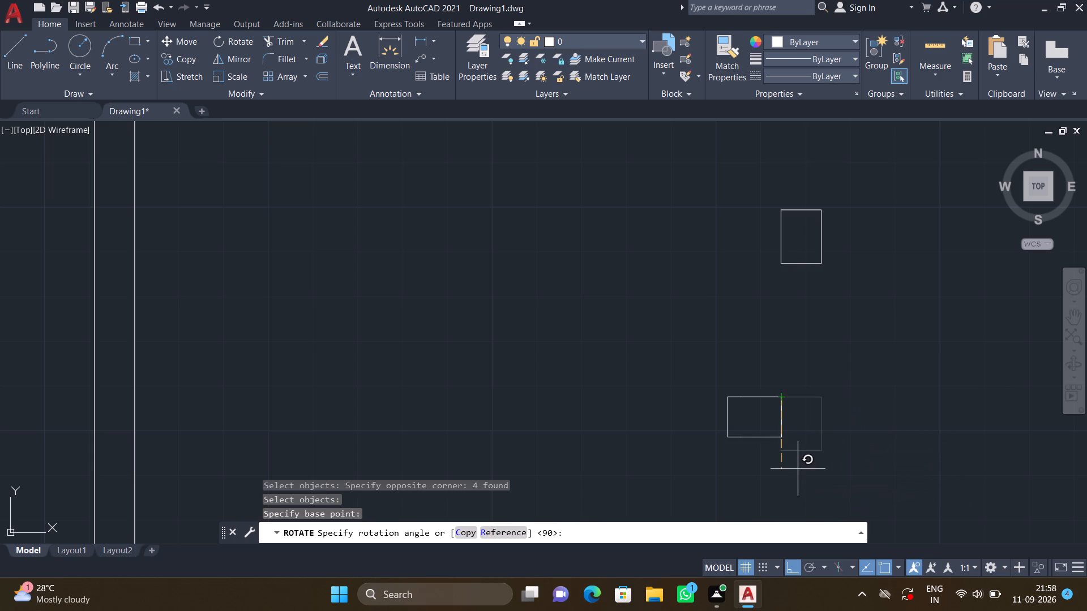
Fill both 9" by 12" rectangles beside the plan, the upright and the horizontal one, with a SOLID hatch.
scroll(767, 341, down, 2)
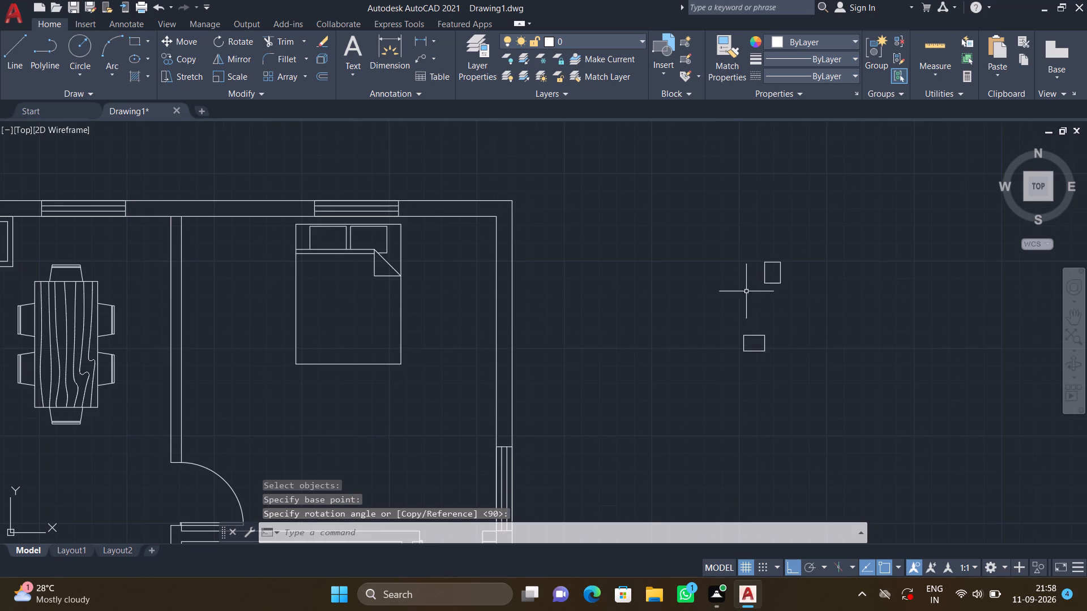
middle_drag(744, 312, 547, 121)
middle_drag(563, 182, 528, 307)
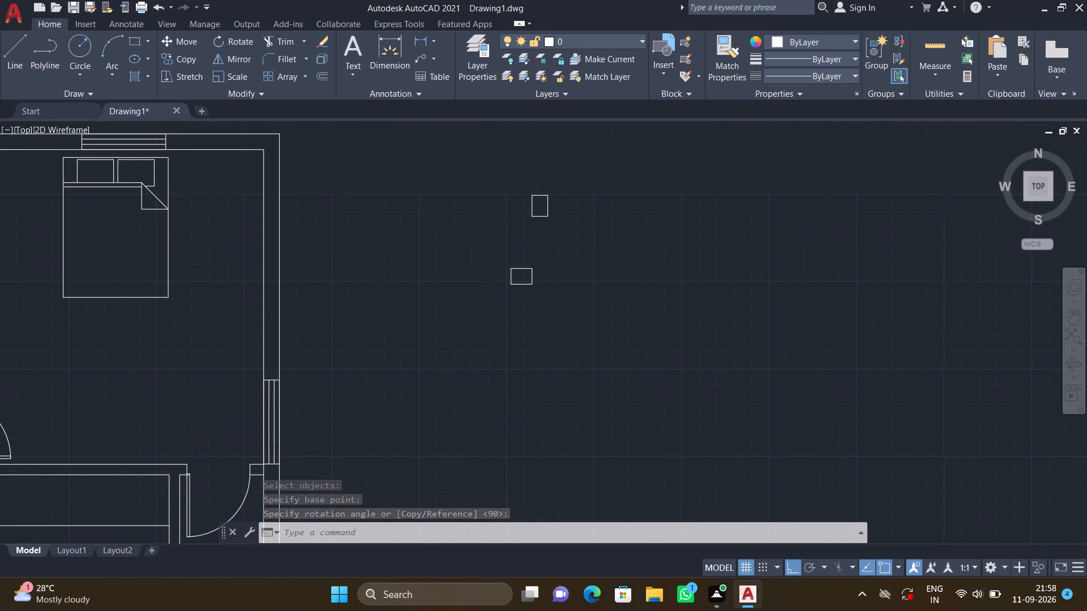
key(h)
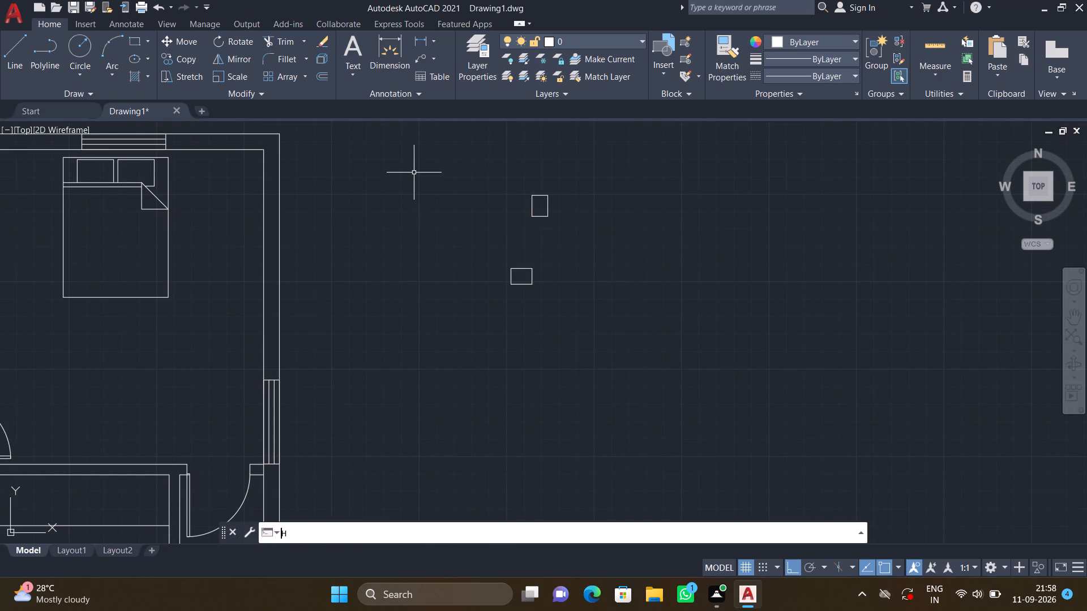
key(Return)
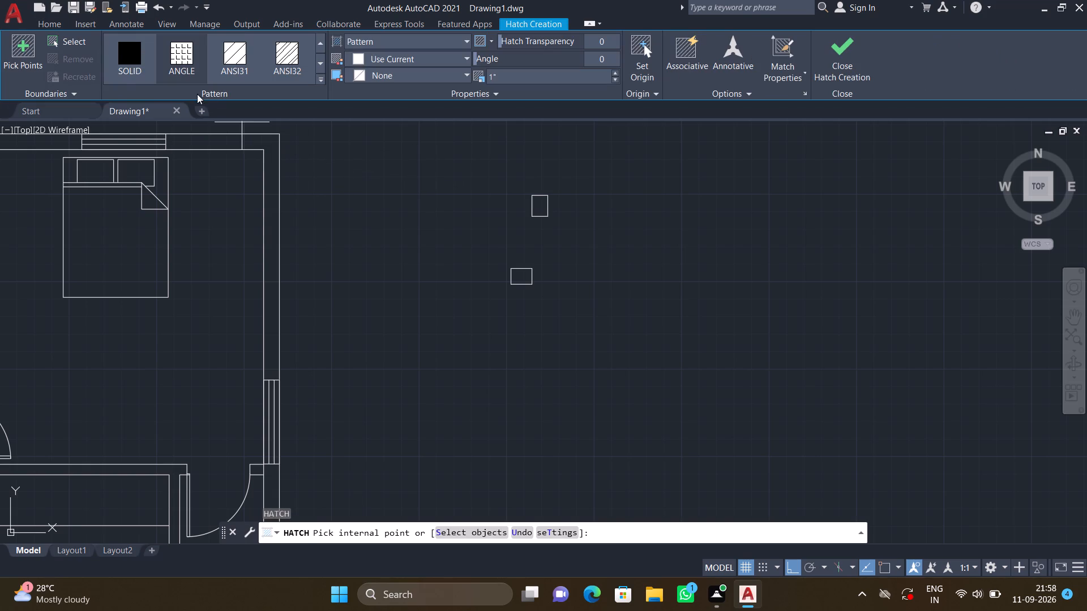
click(139, 59)
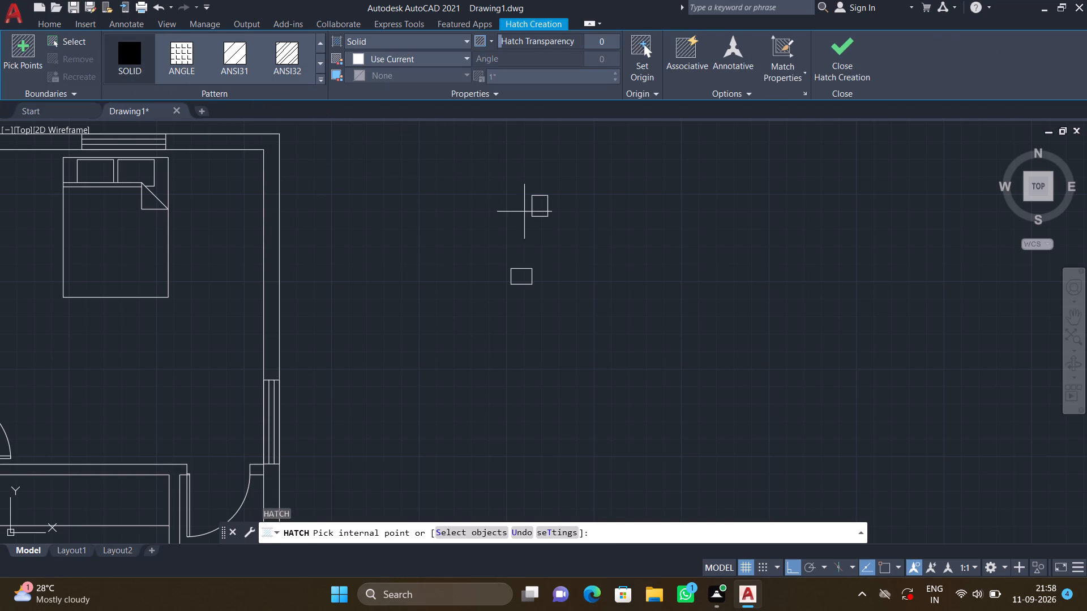
scroll(536, 209, up, 2)
click(538, 206)
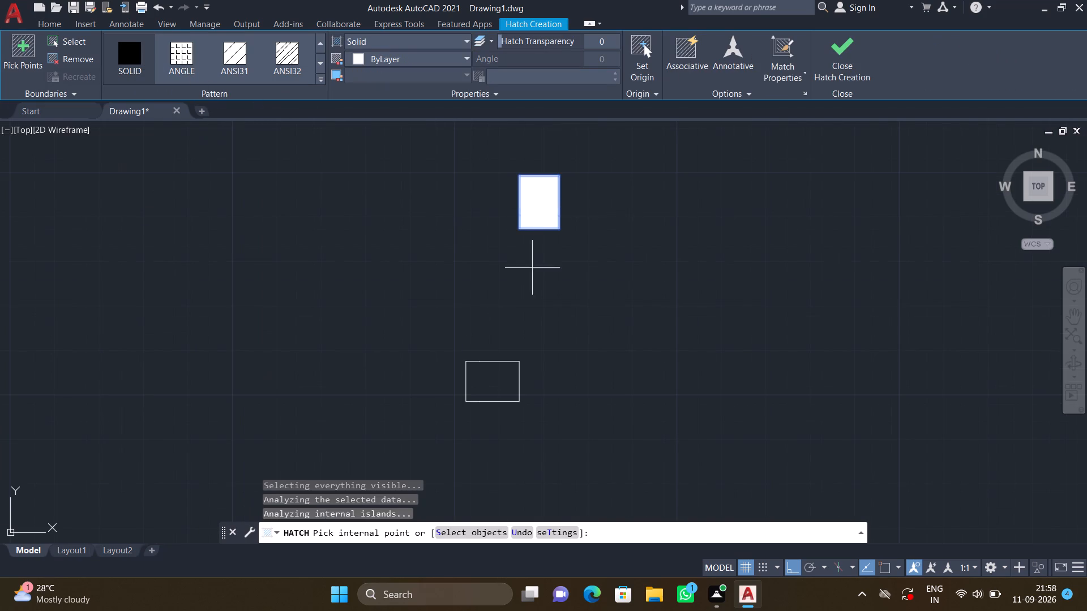
click(491, 393)
key(Return)
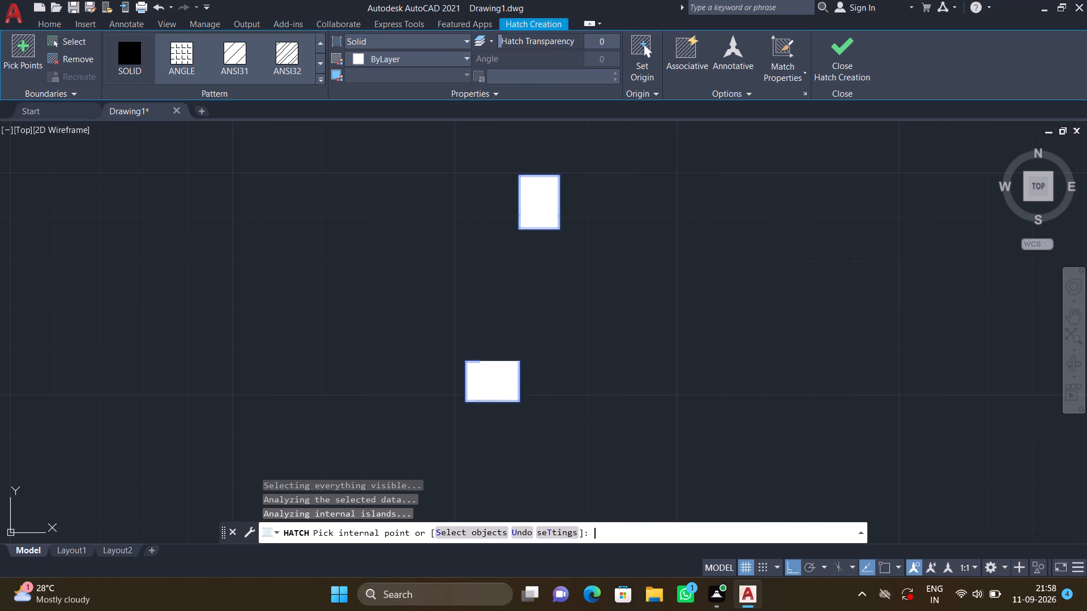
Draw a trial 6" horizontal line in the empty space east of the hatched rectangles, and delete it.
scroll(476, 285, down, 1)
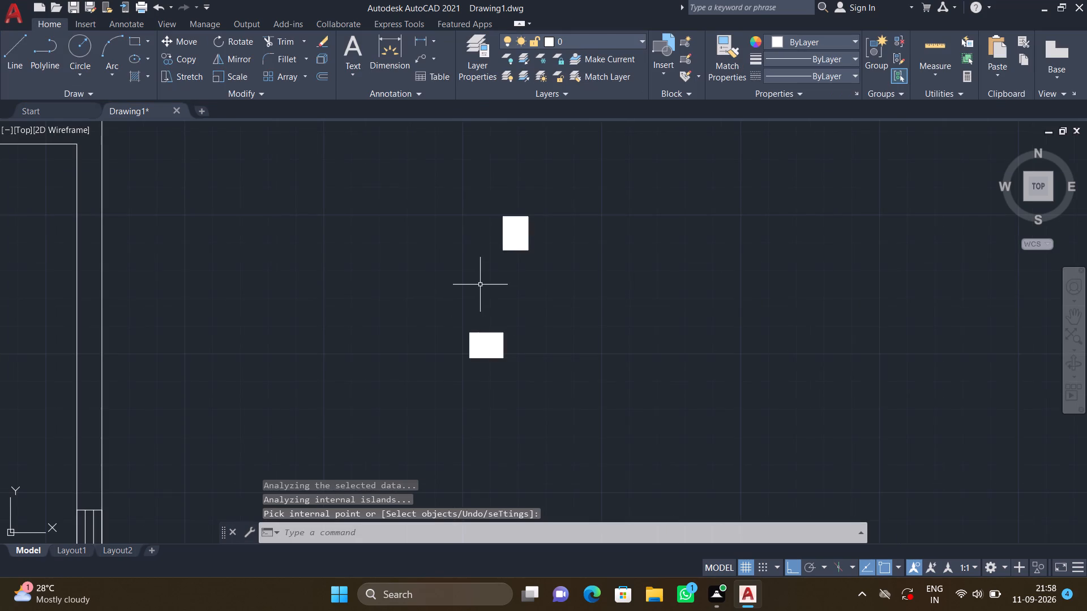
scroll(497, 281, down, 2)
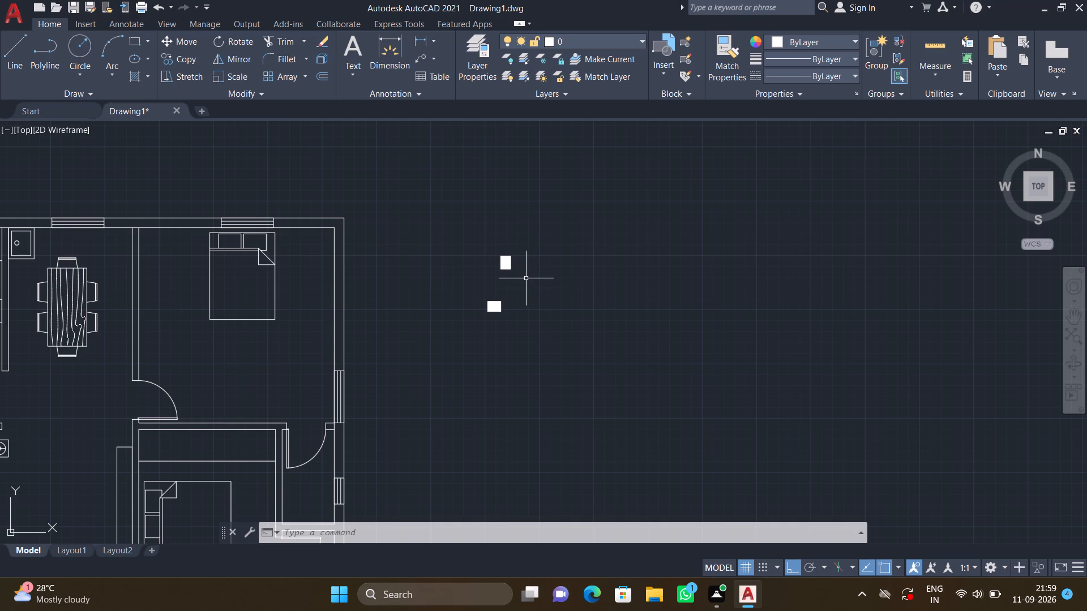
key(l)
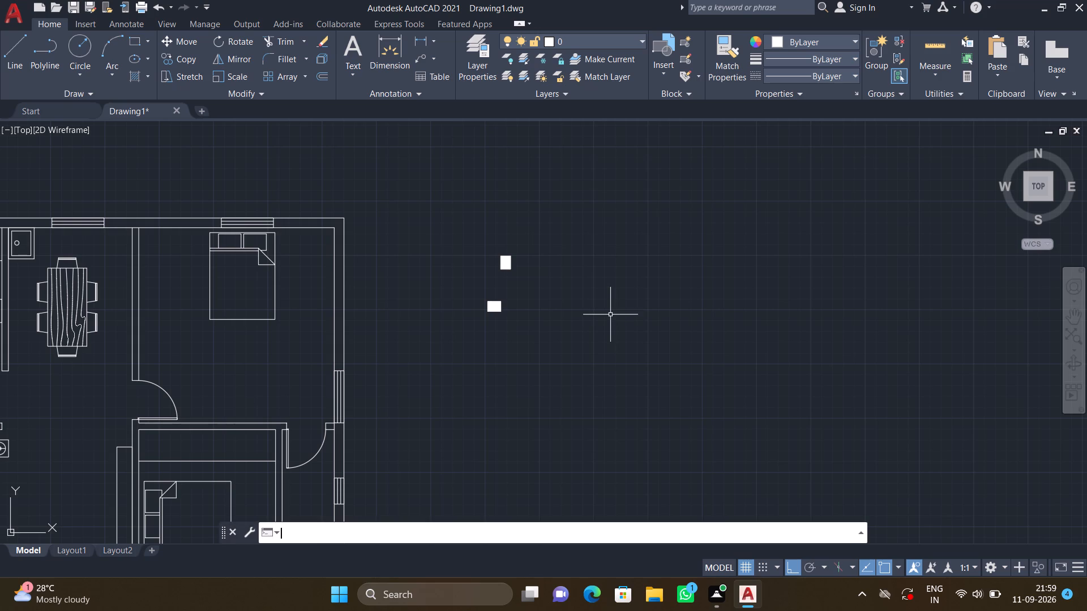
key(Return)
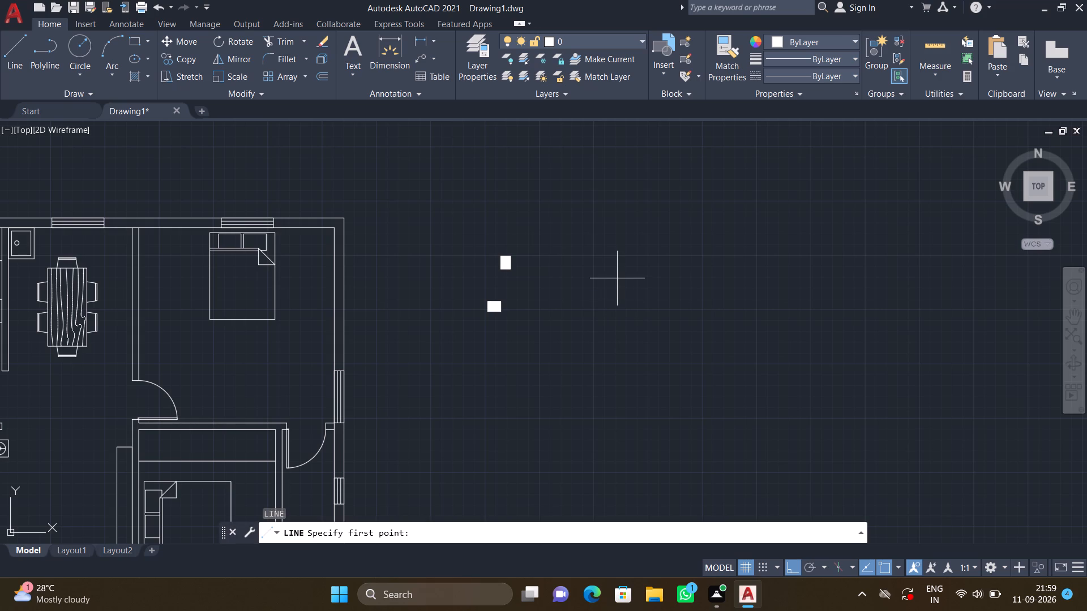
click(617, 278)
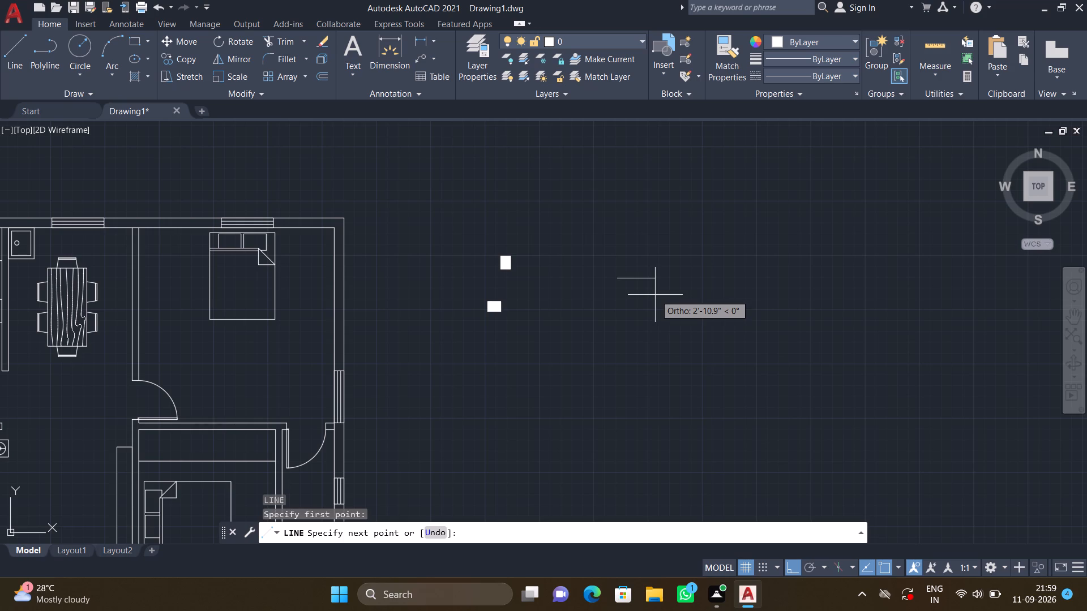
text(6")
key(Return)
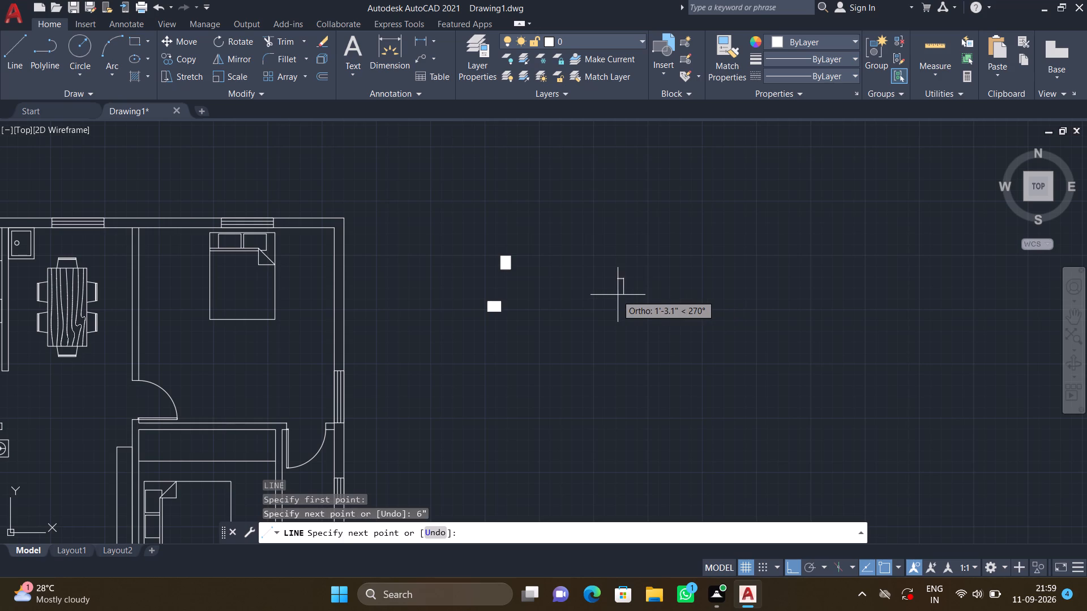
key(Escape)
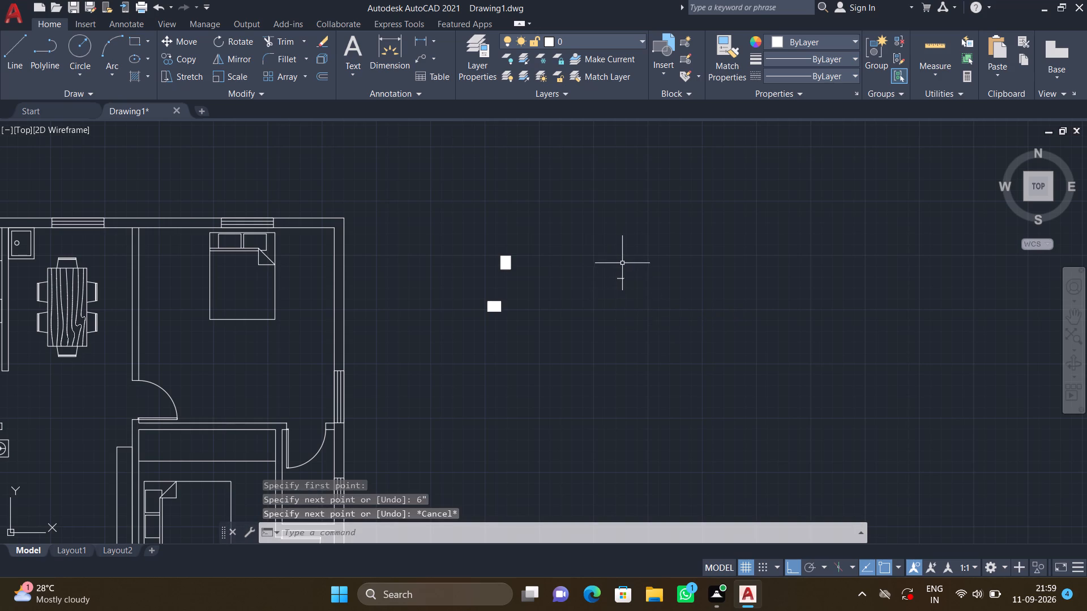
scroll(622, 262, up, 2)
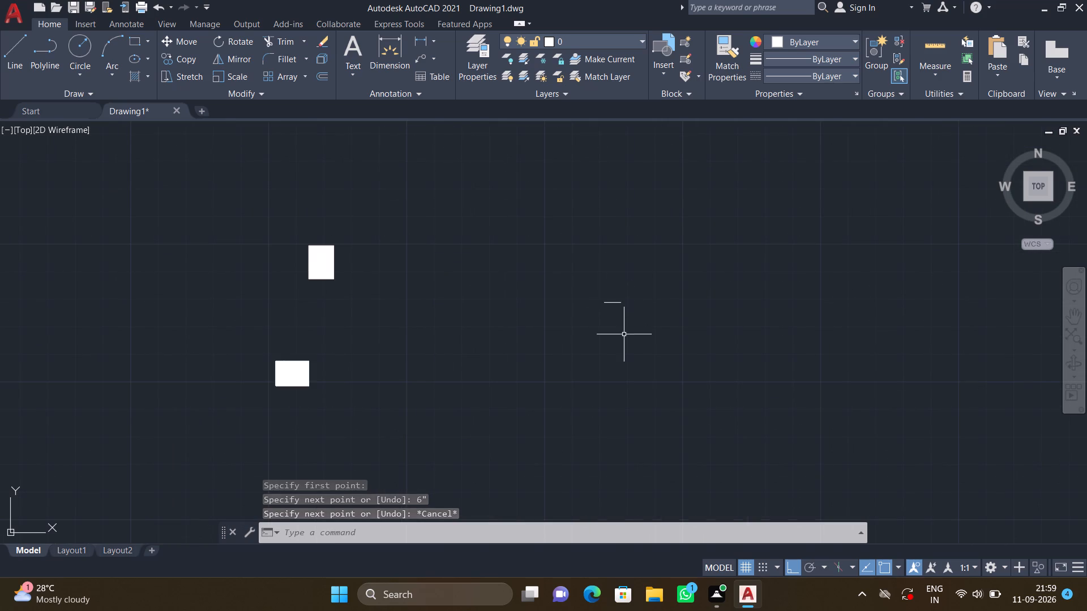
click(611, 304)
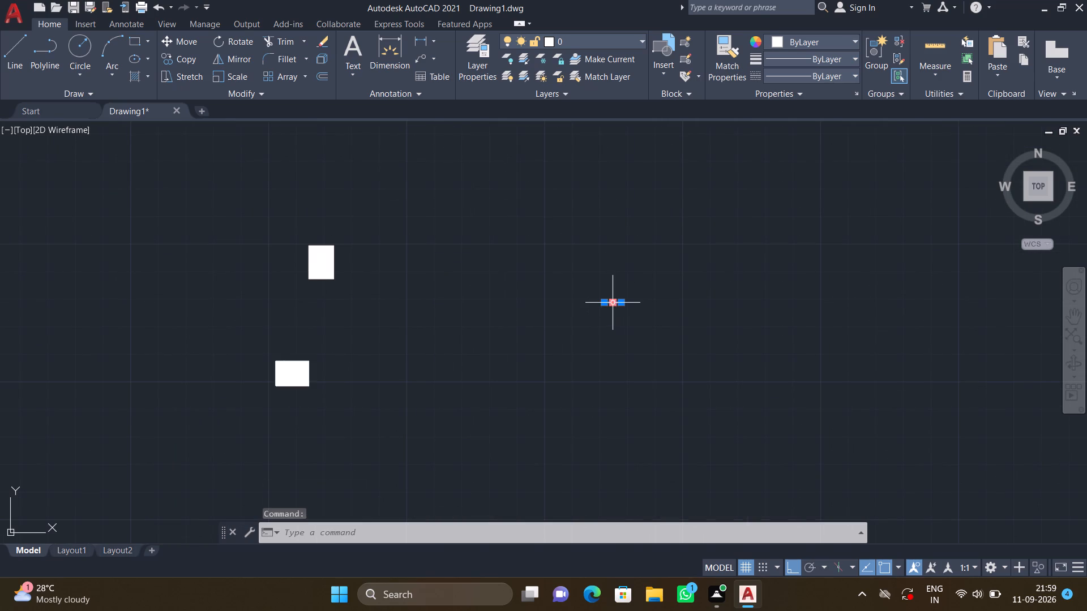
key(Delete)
Draw an upright rectangle 6" wide and 12" high from lines in the empty space east of the hatched rectangles.
key(l)
key(Return)
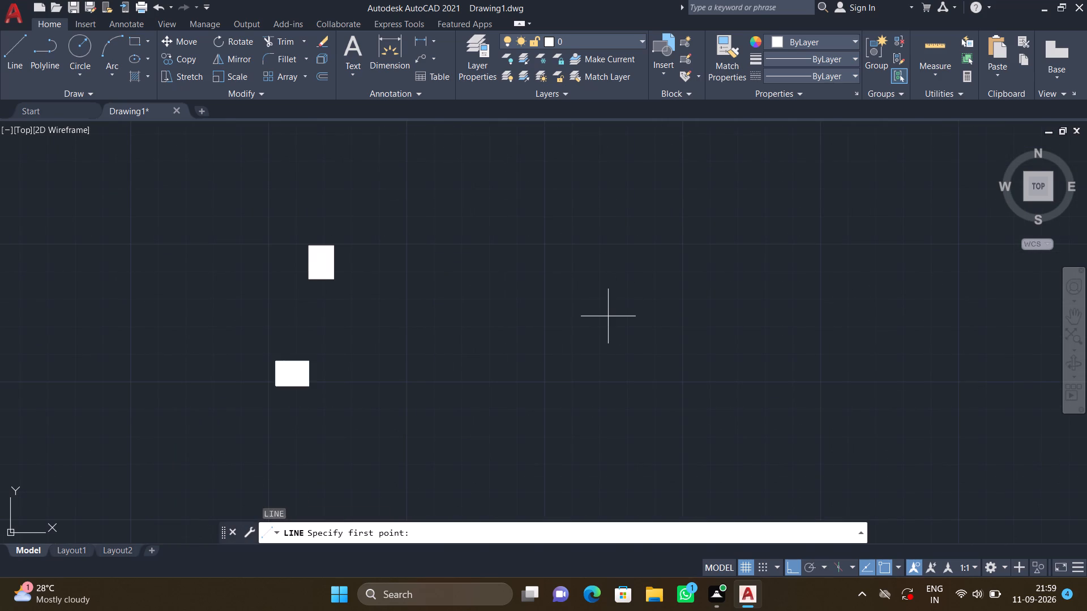
click(608, 316)
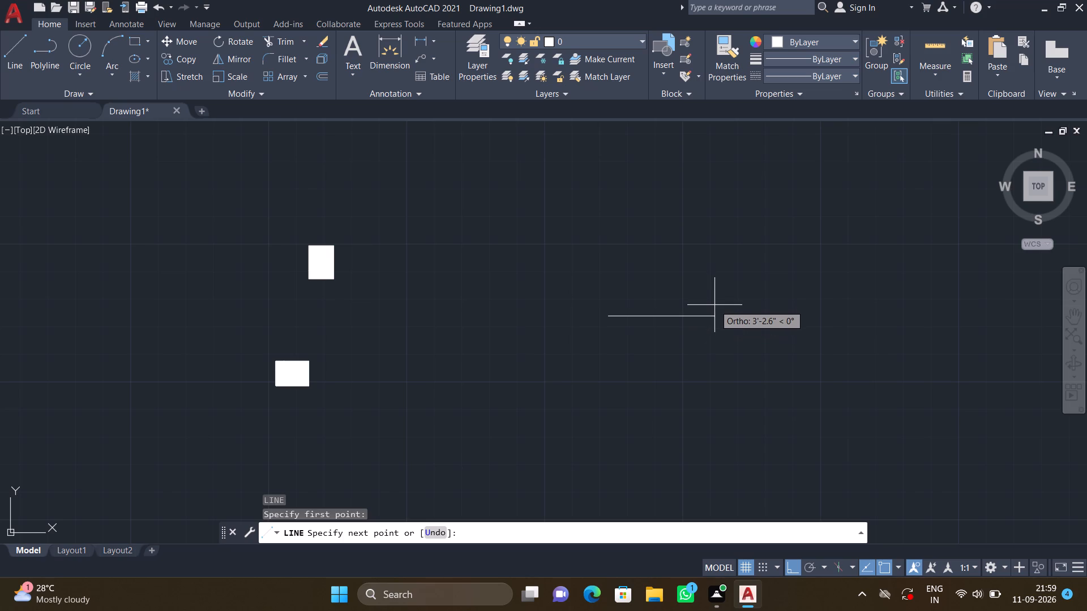
key(6)
key(shift+quotedbl)
key(Return)
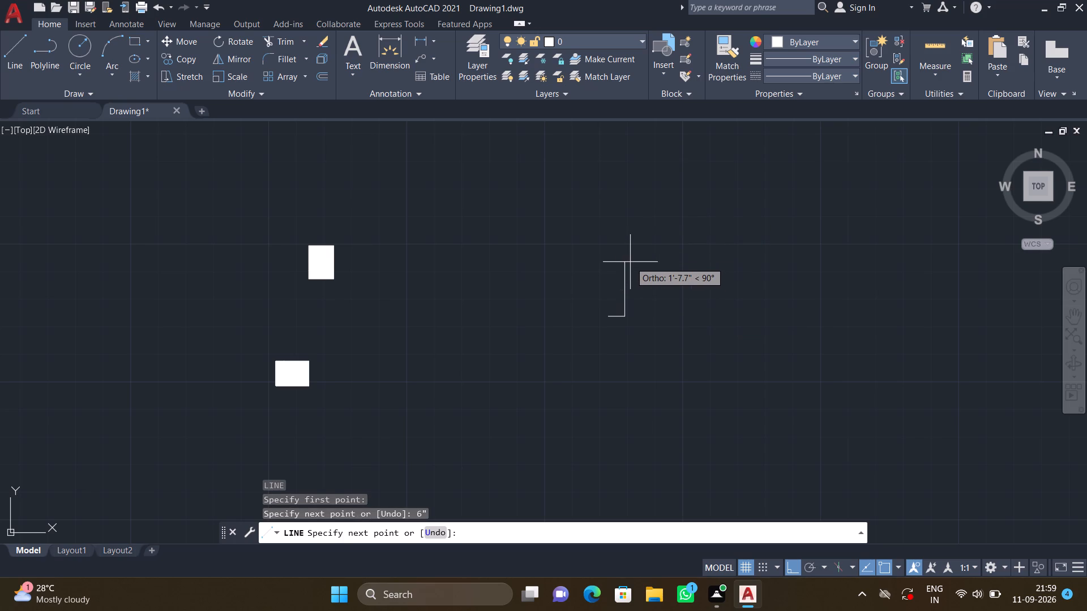
text(12")
key(Return)
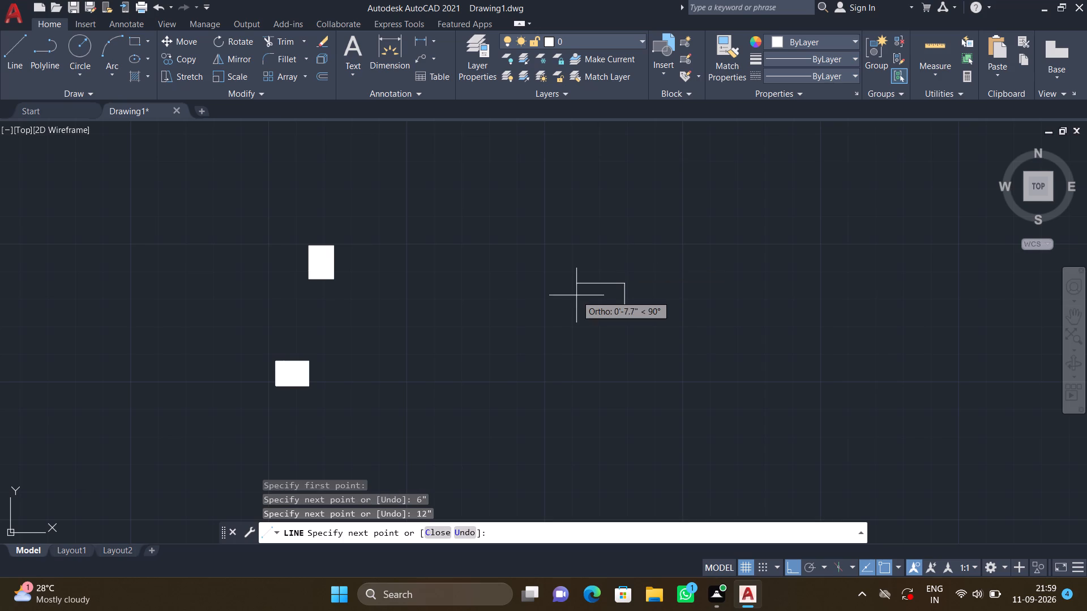
text(6")
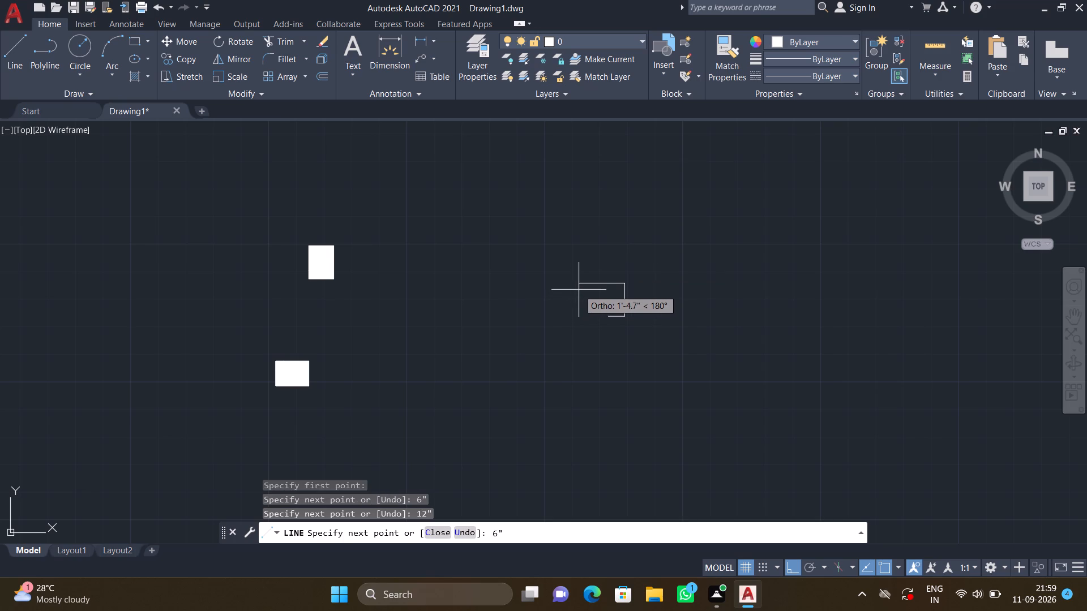
key(Return)
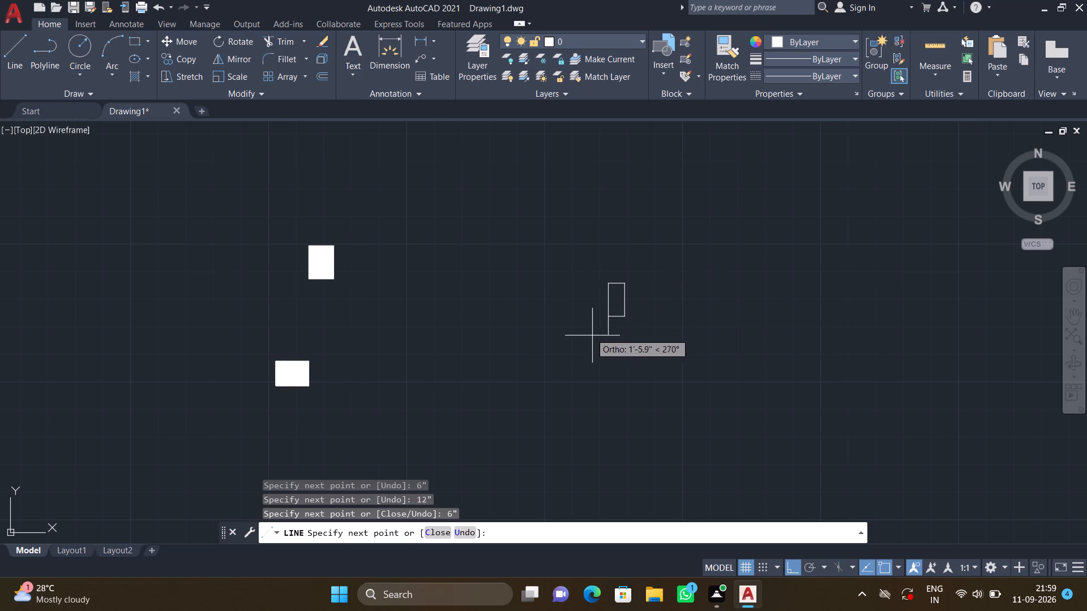
text(12')
key(Return)
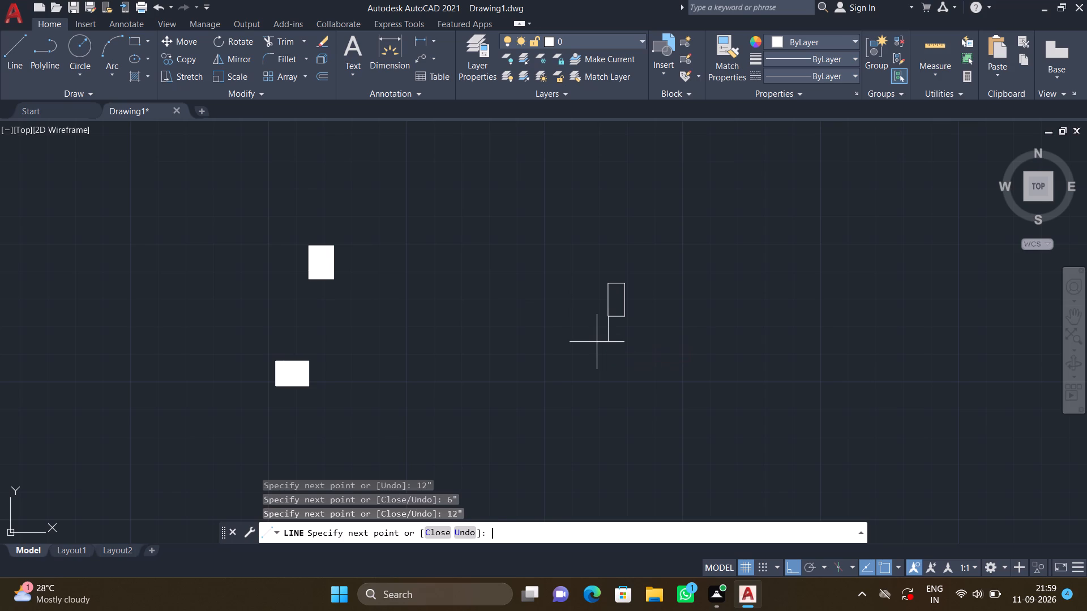
key(Return)
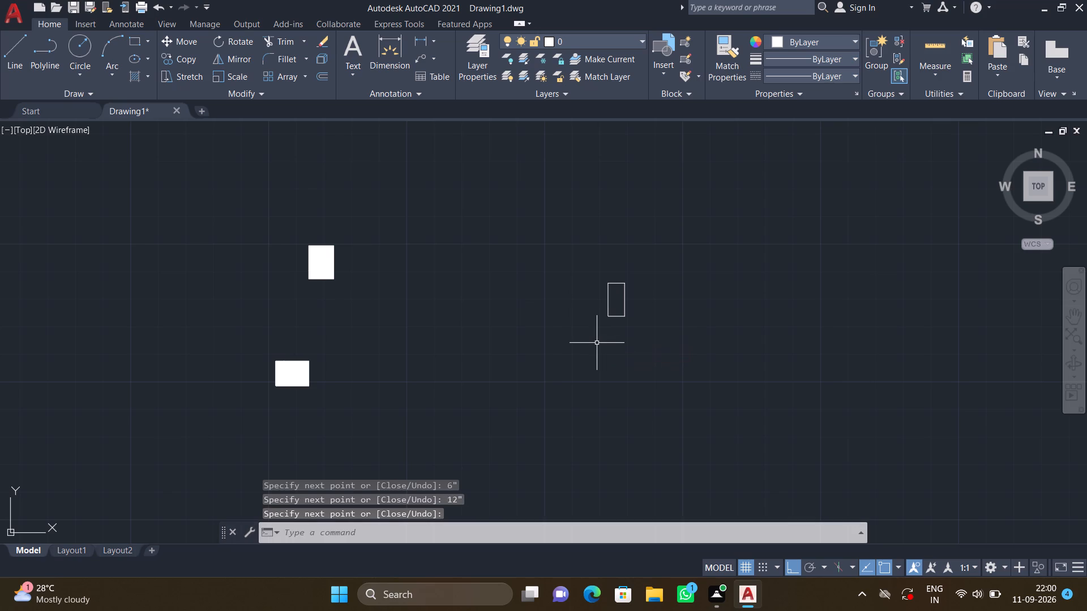
Copy the whole 6" by 12" rectangle from its upper-left corner to about 1'-8" straight below the original.
scroll(612, 329, up, 2)
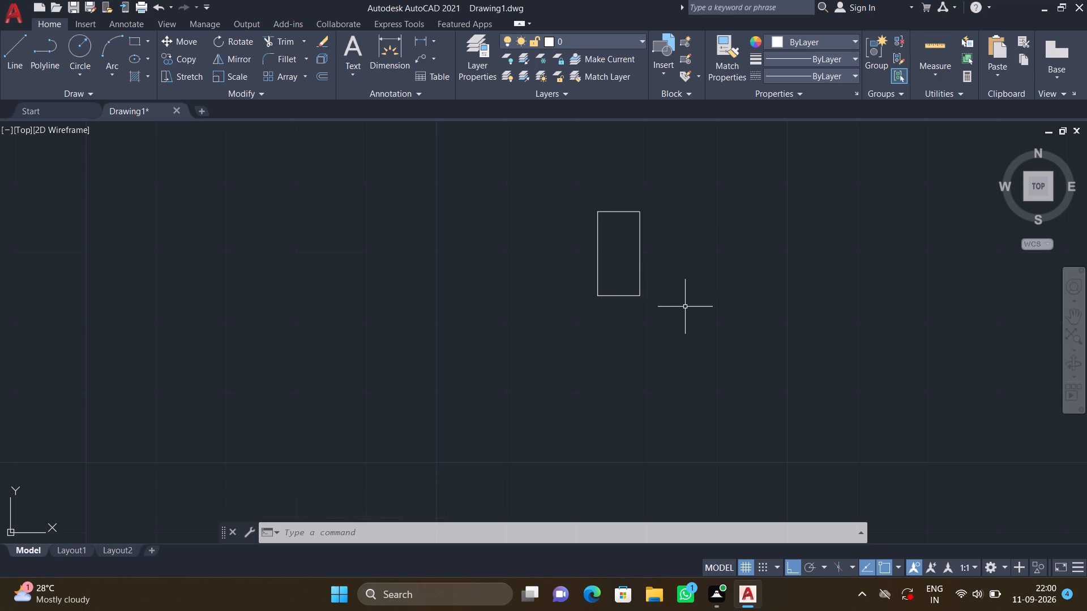
text(CO)
key(Return)
click(639, 268)
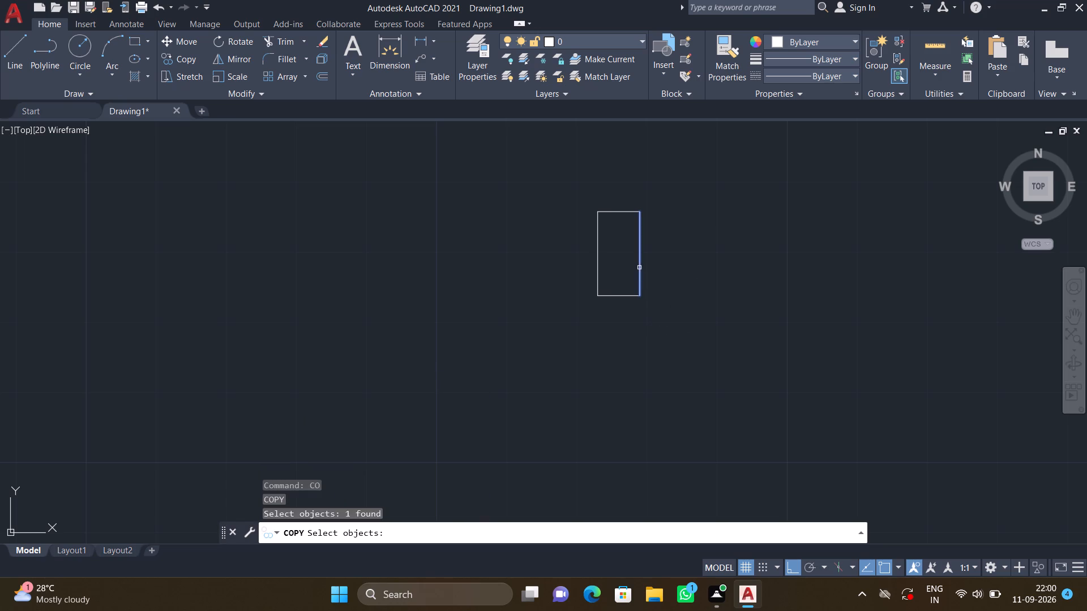
key(Escape)
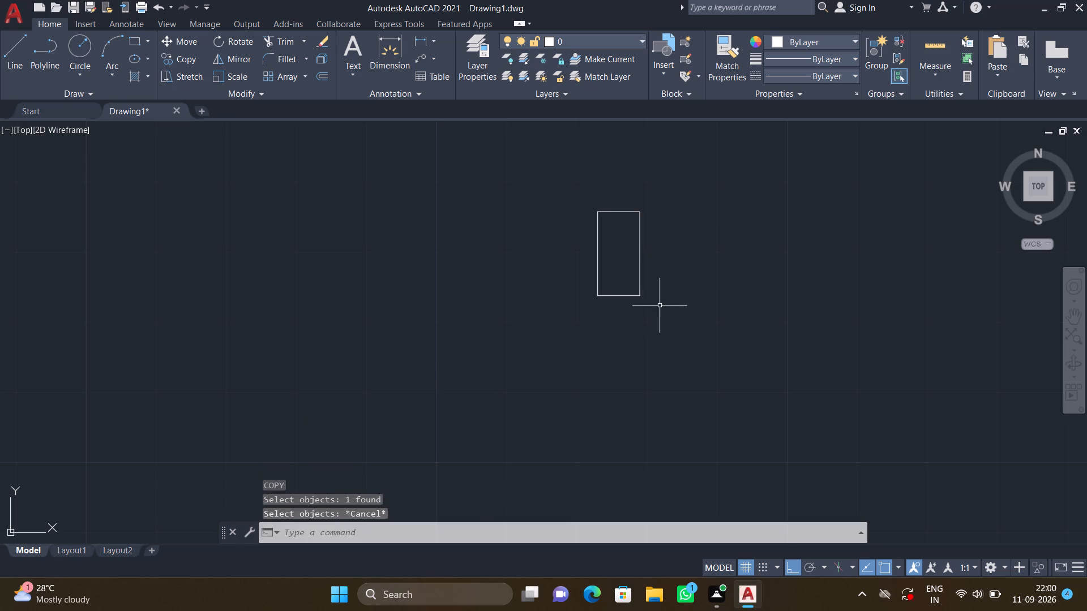
click(660, 305)
click(592, 206)
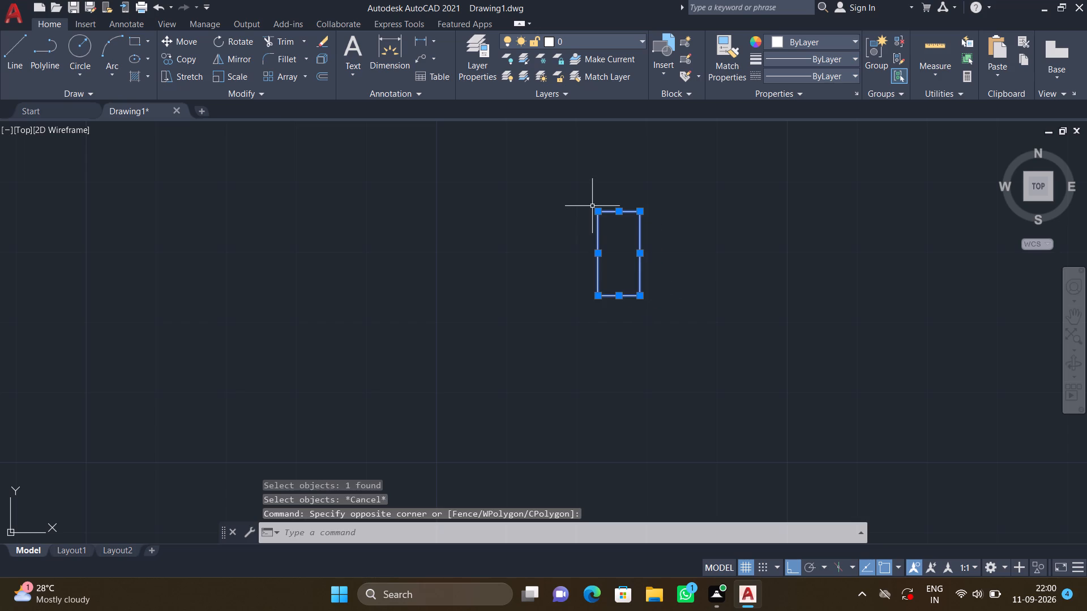
key(Return)
click(594, 211)
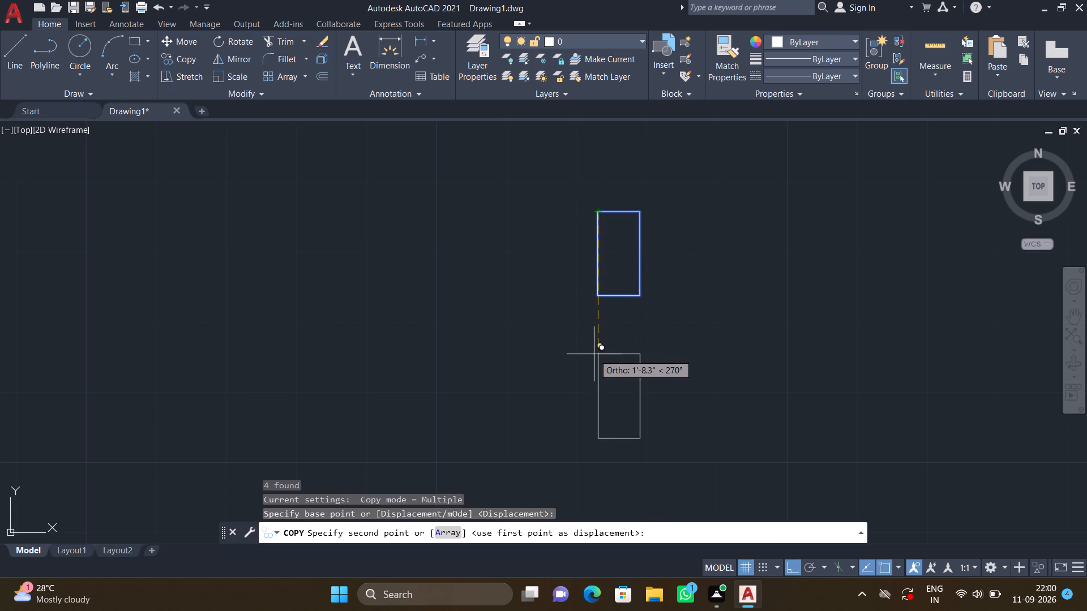
click(594, 354)
key(Return)
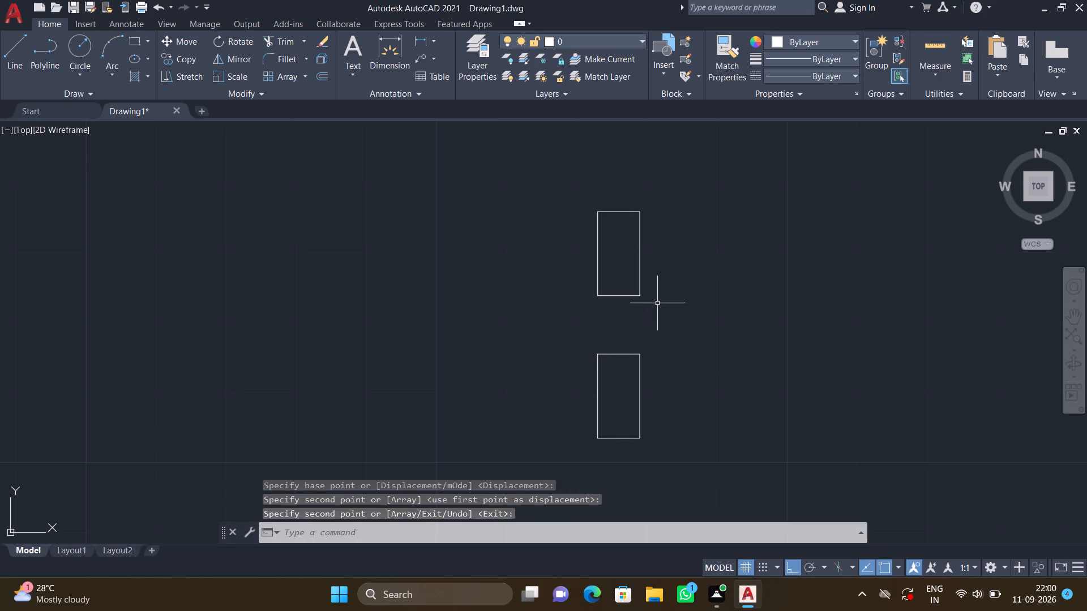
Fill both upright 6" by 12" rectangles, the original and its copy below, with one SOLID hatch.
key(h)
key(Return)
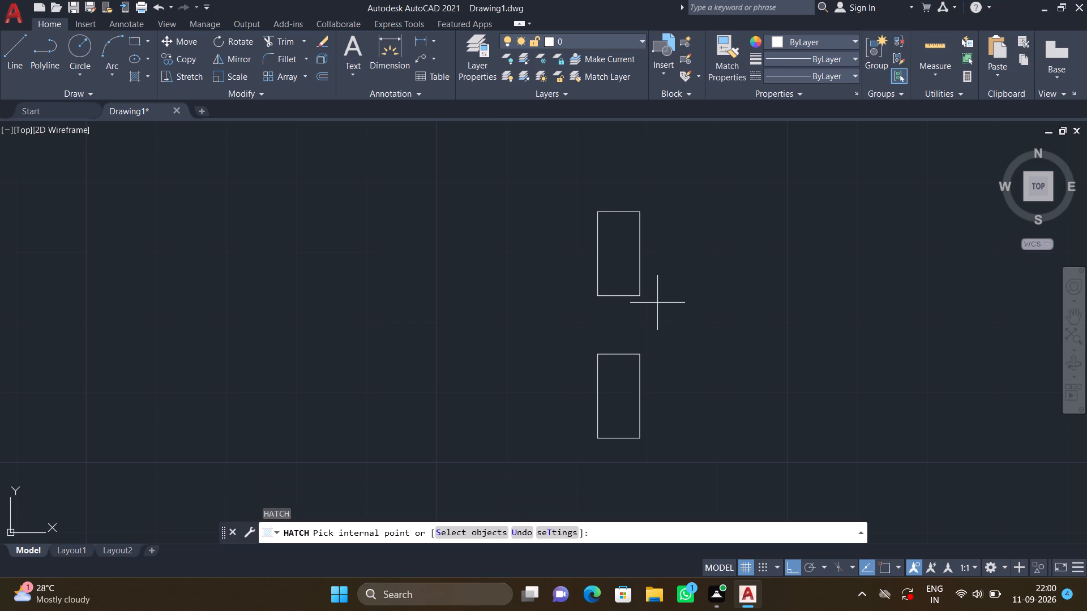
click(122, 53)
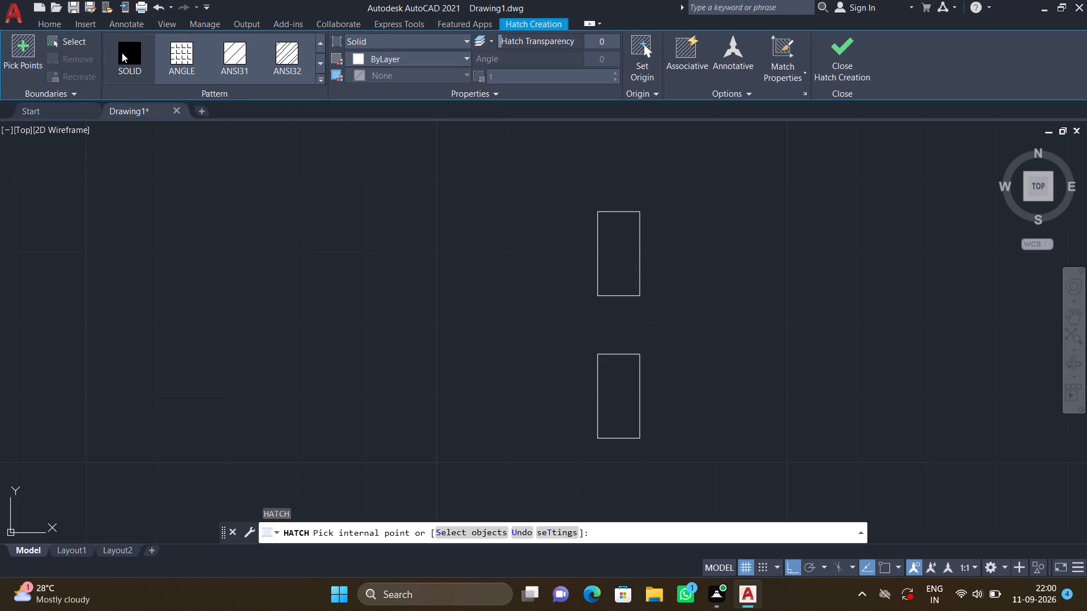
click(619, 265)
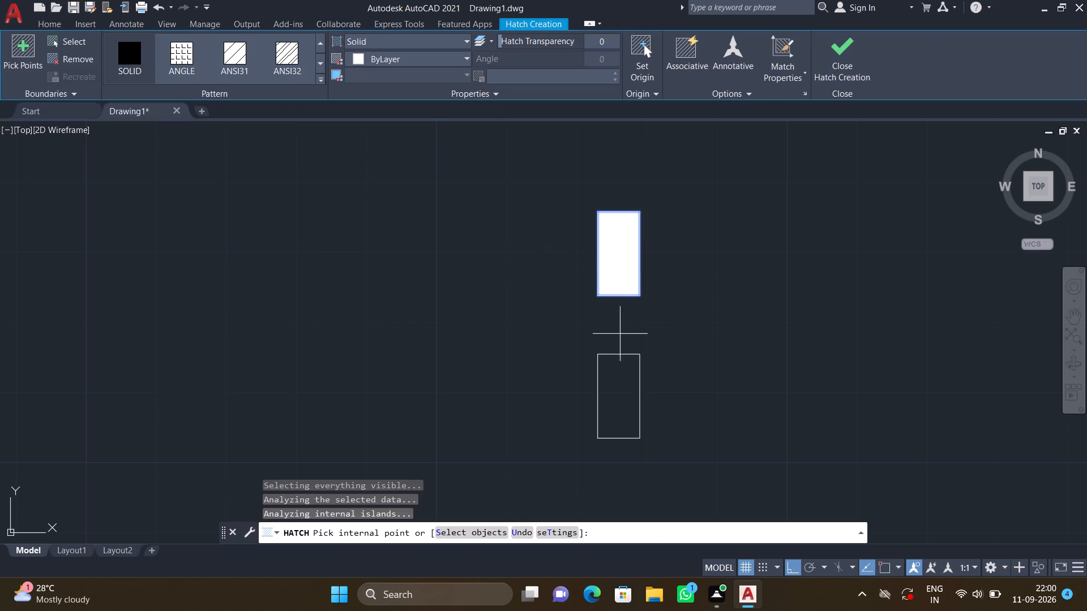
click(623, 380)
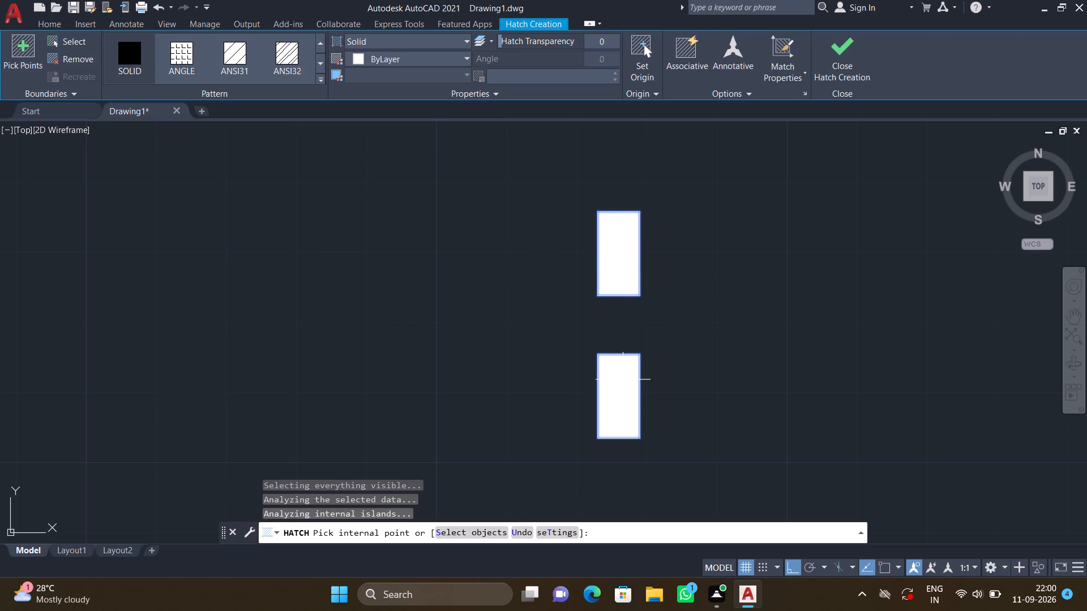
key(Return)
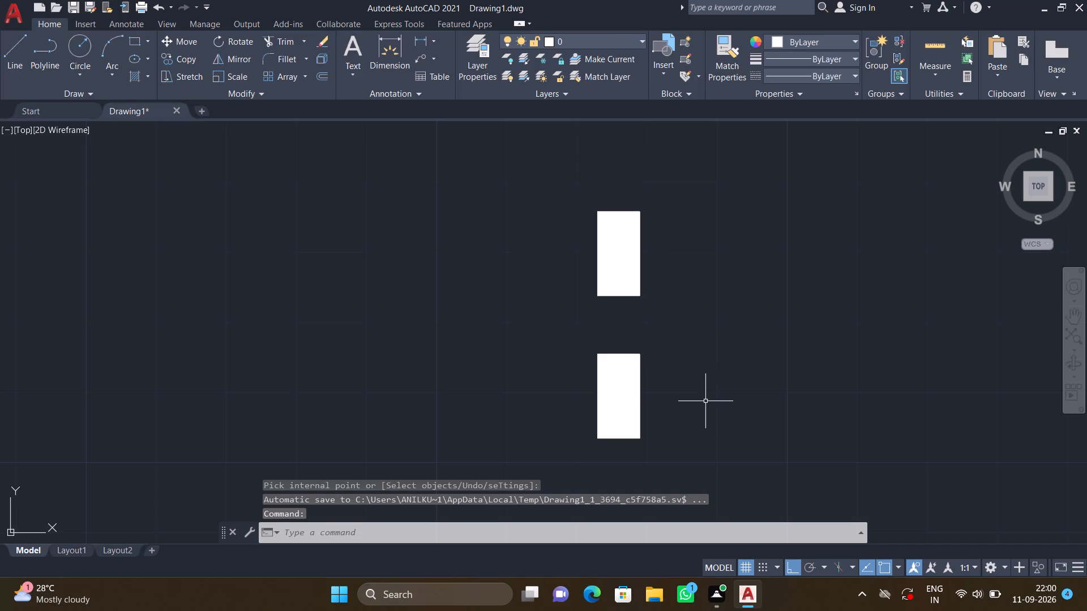
Rotate the lower 6" by 12" rectangle together with its hatch 90° counterclockwise about its upper-left corner.
text(RO)
key(Return)
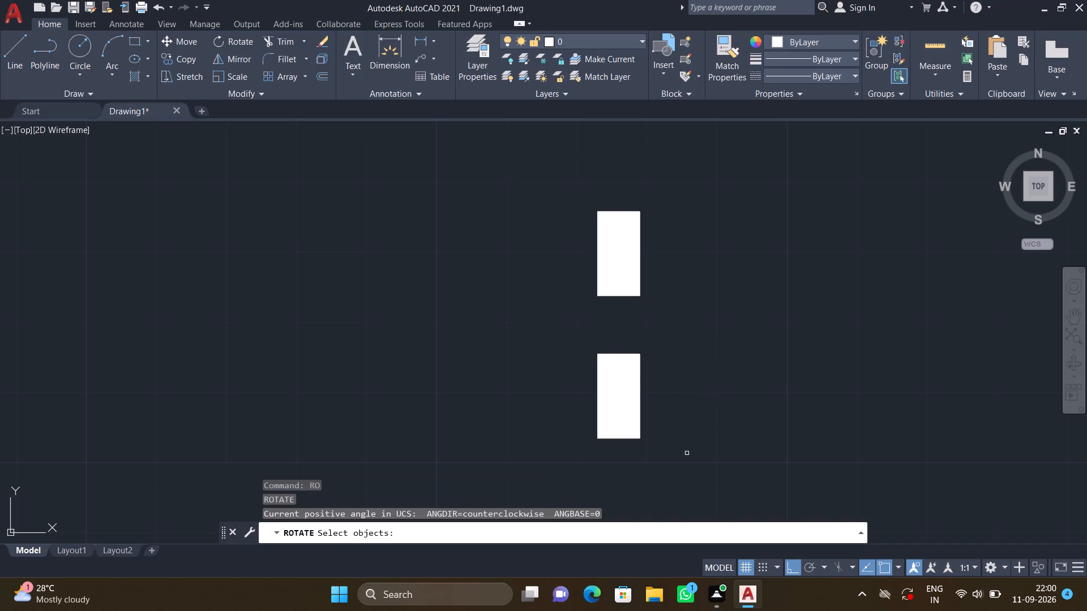
click(676, 456)
click(572, 341)
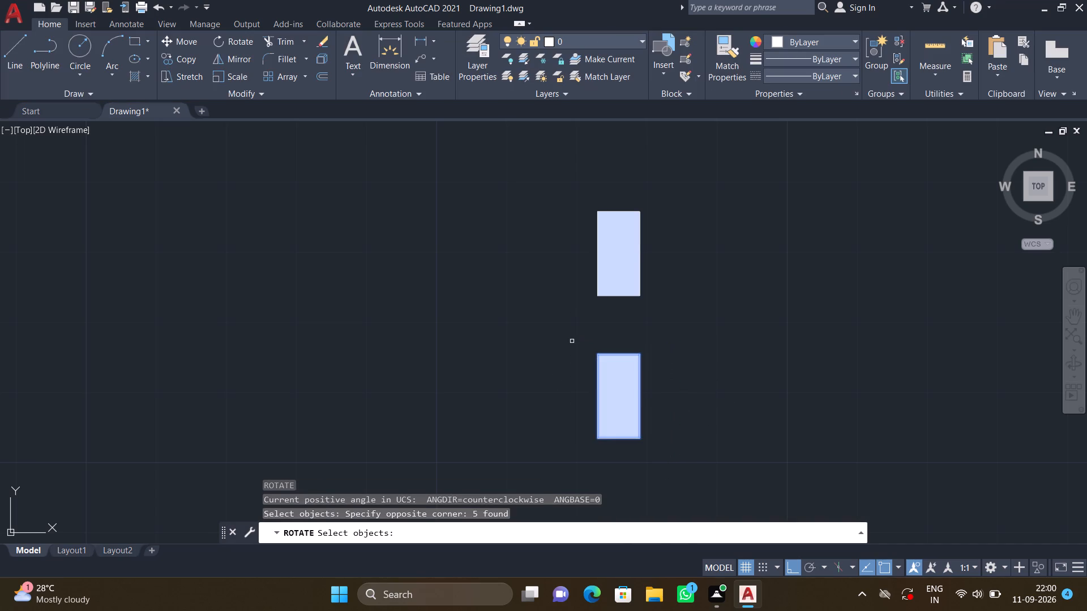
key(Return)
click(596, 348)
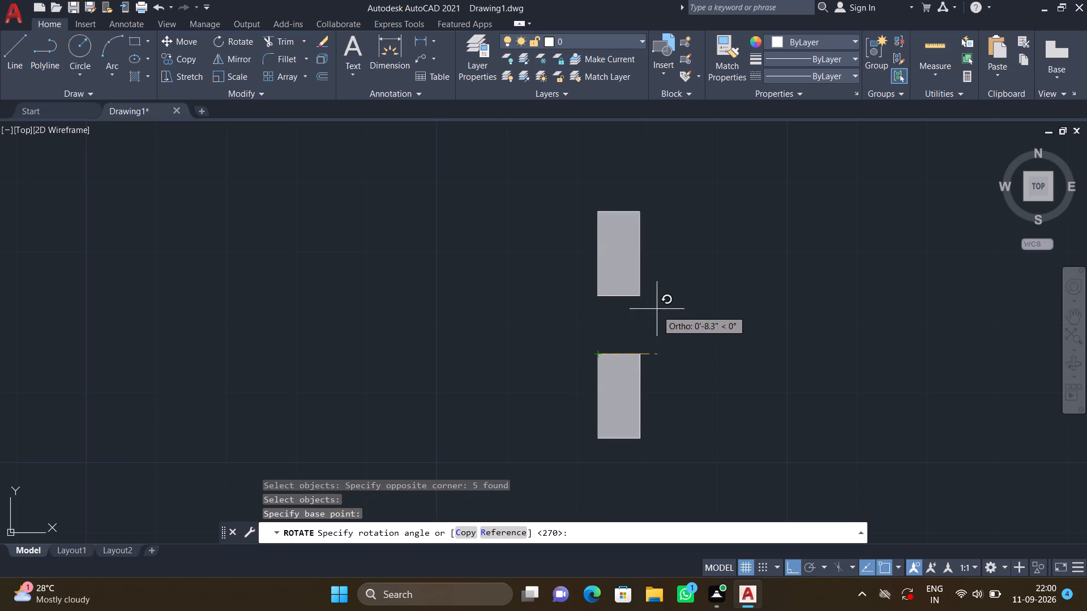
click(680, 250)
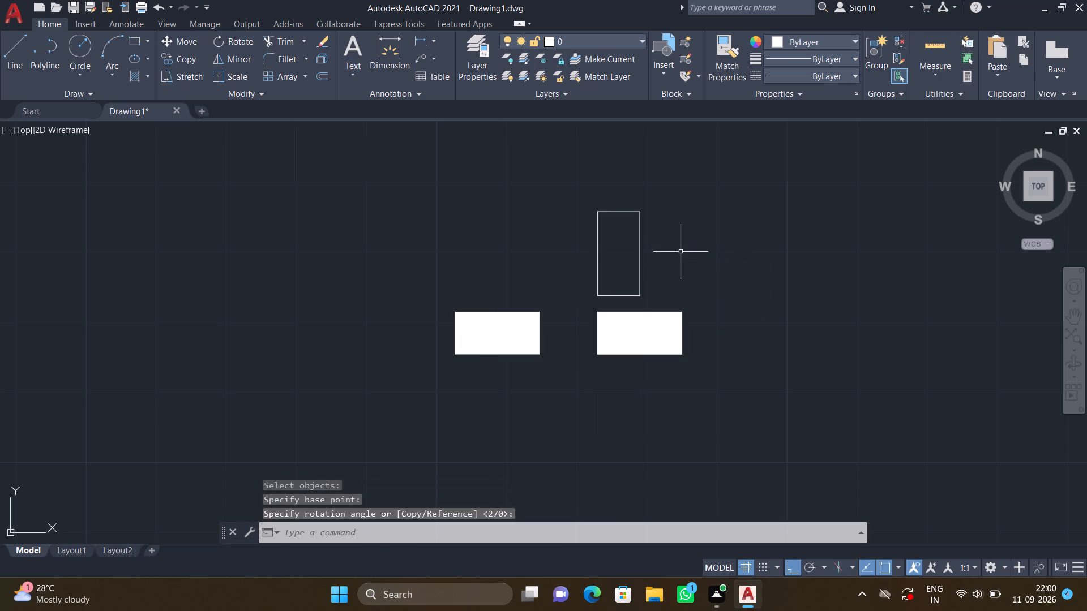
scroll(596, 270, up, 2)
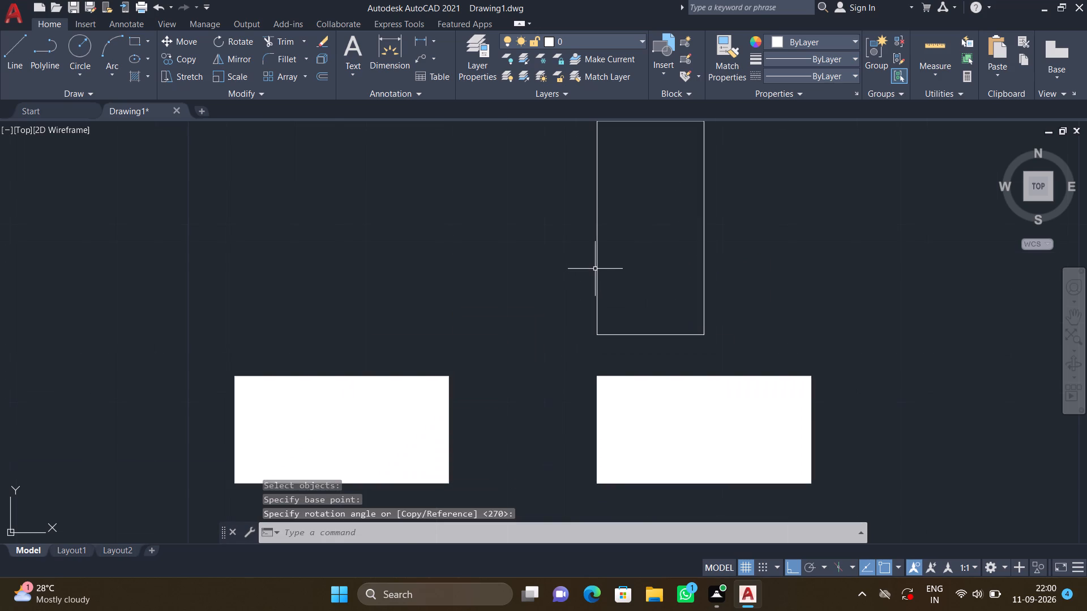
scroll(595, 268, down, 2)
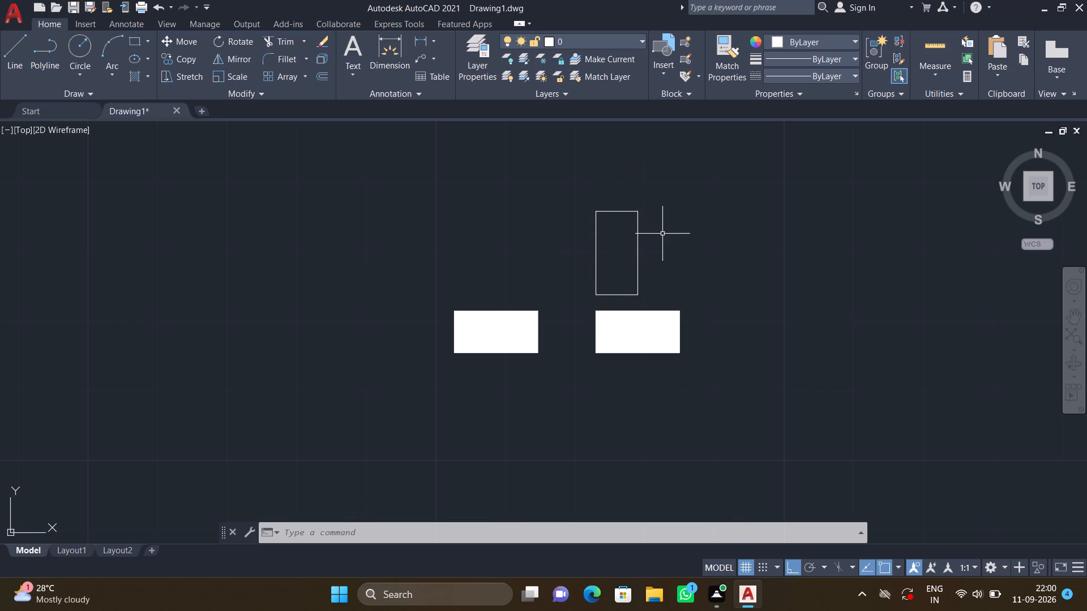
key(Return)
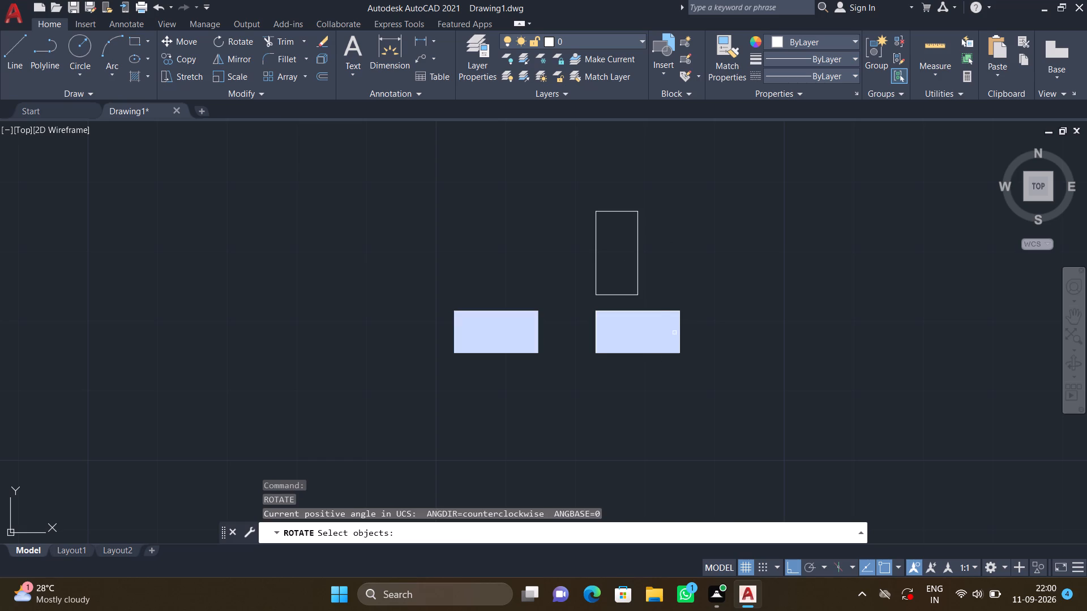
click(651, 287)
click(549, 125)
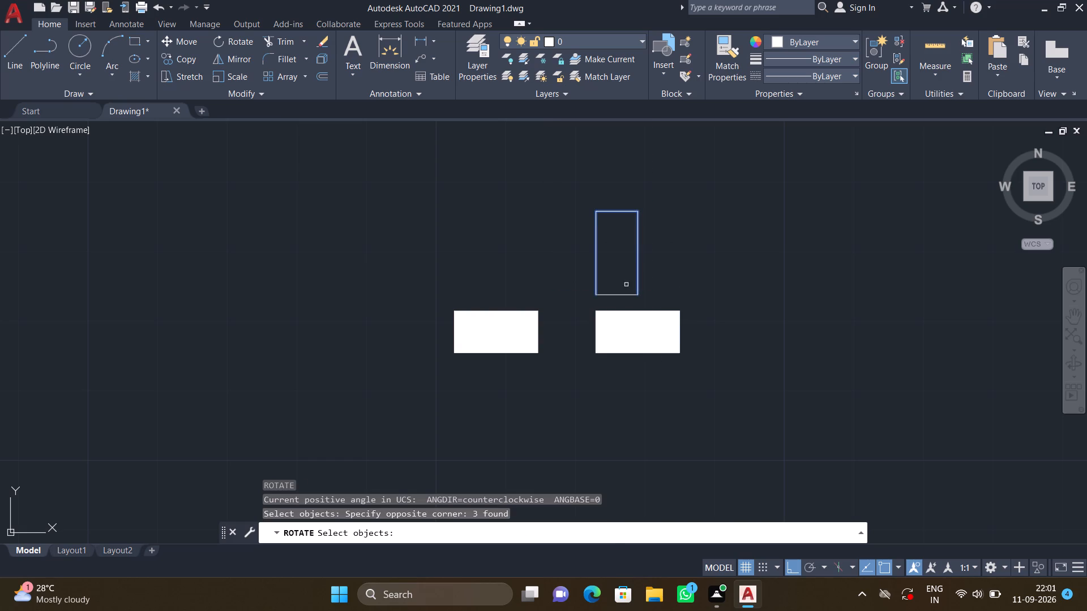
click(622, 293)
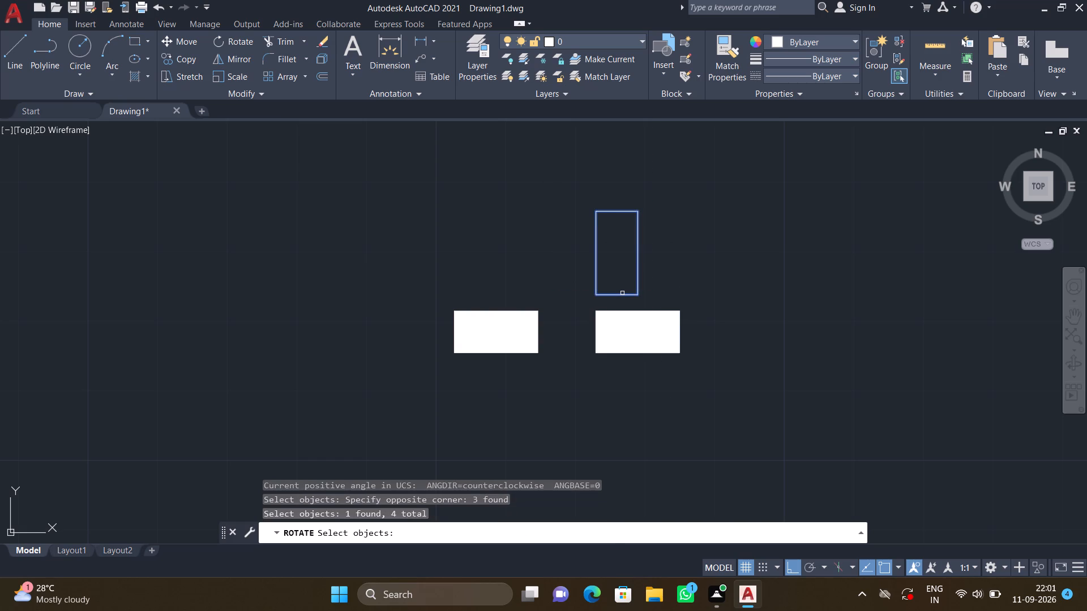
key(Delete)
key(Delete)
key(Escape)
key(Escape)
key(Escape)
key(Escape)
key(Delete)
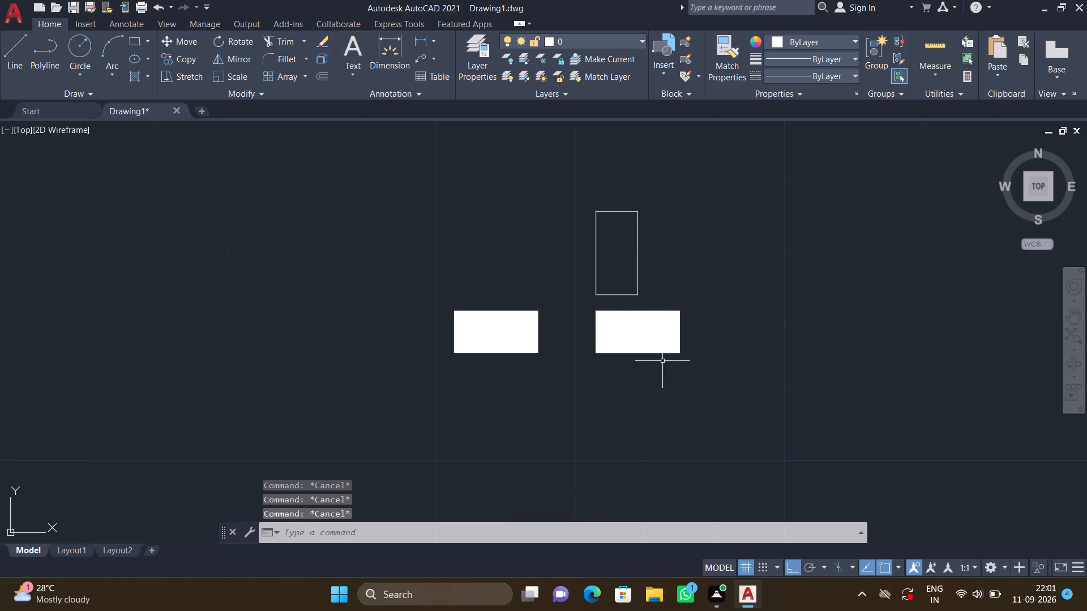
Fill the empty upright 6" by 12" rectangle above the horizontal one with a SOLID hatch.
scroll(587, 243, up, 2)
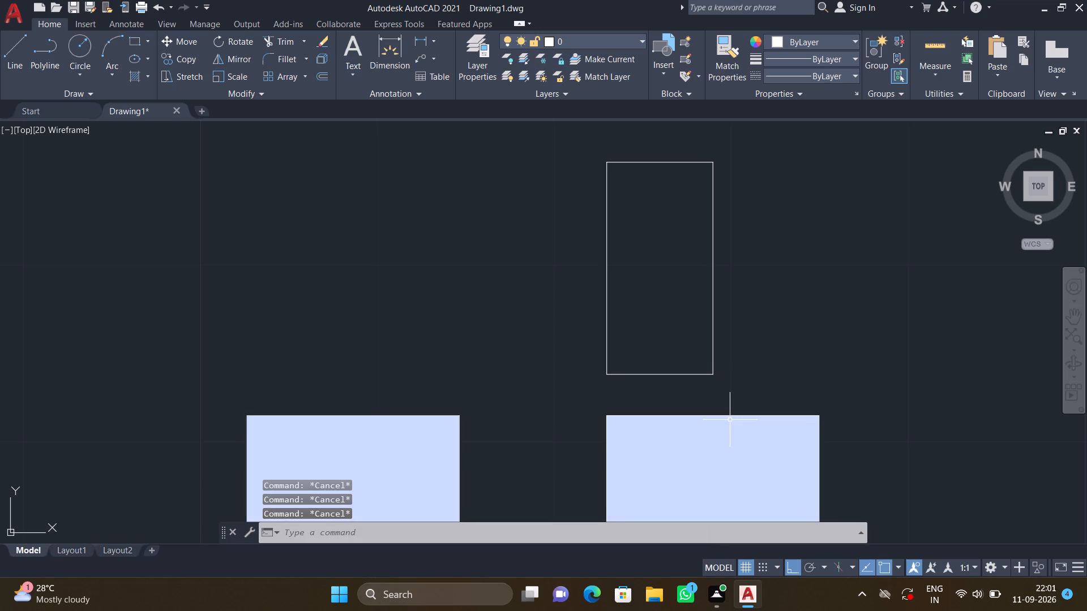
scroll(695, 323, down, 1)
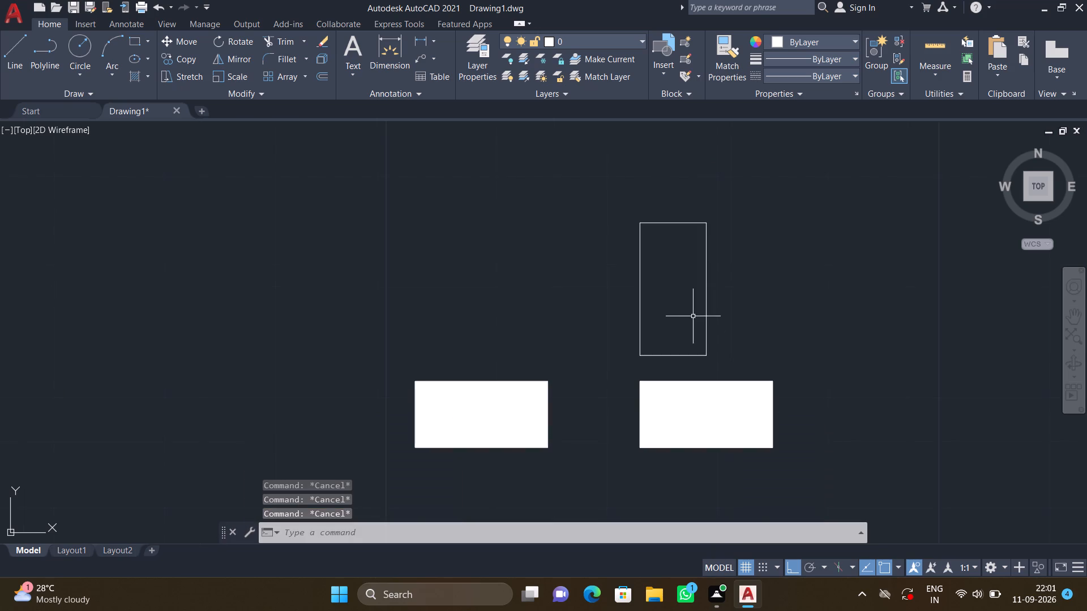
scroll(649, 212, down, 2)
middle_drag(628, 194, 472, 190)
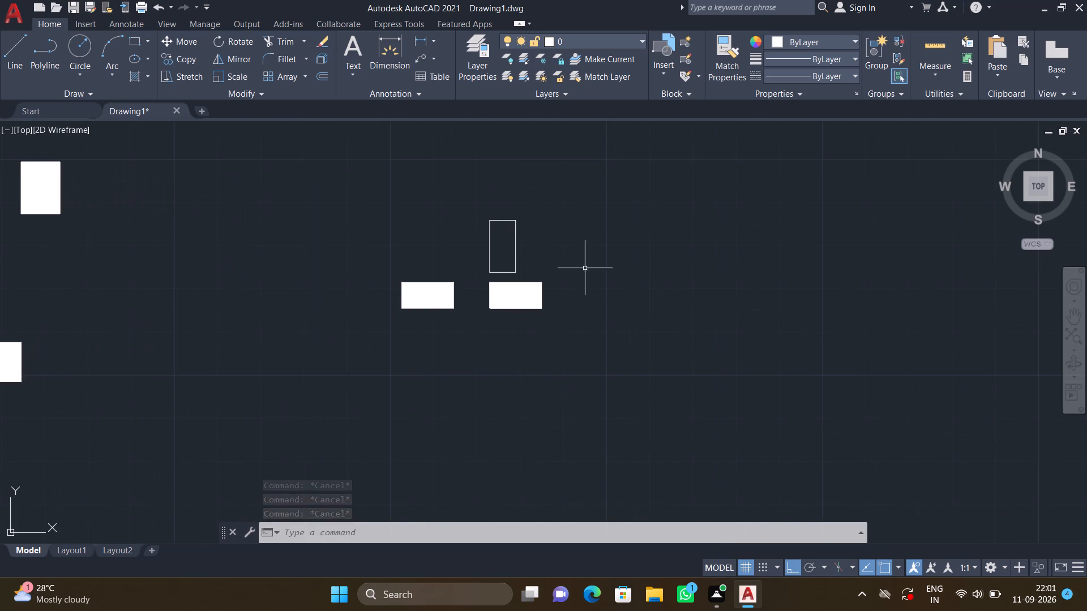
scroll(486, 217, up, 1)
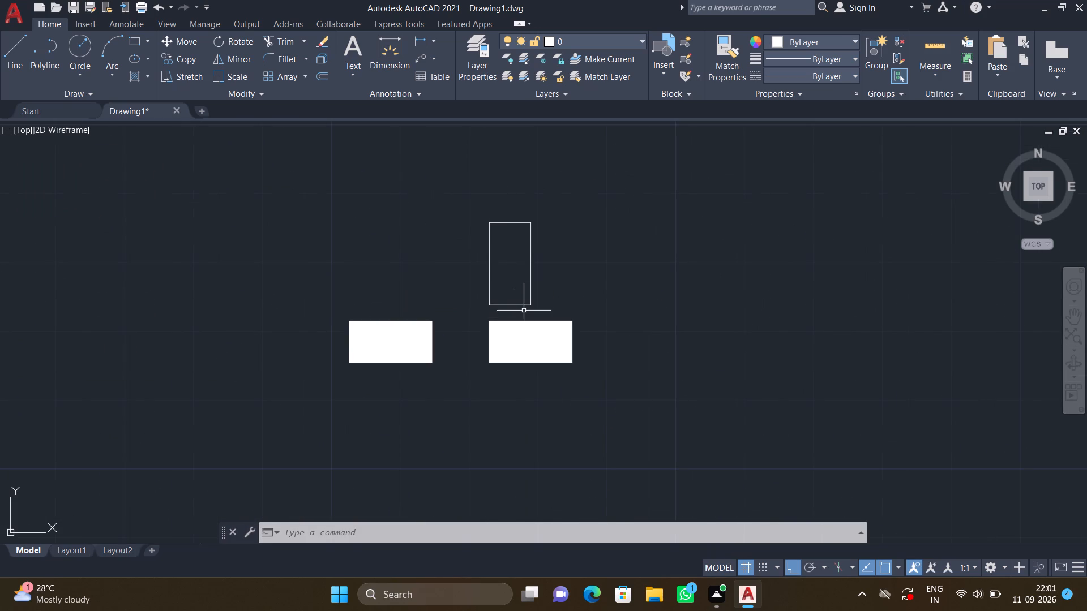
key(h)
key(Return)
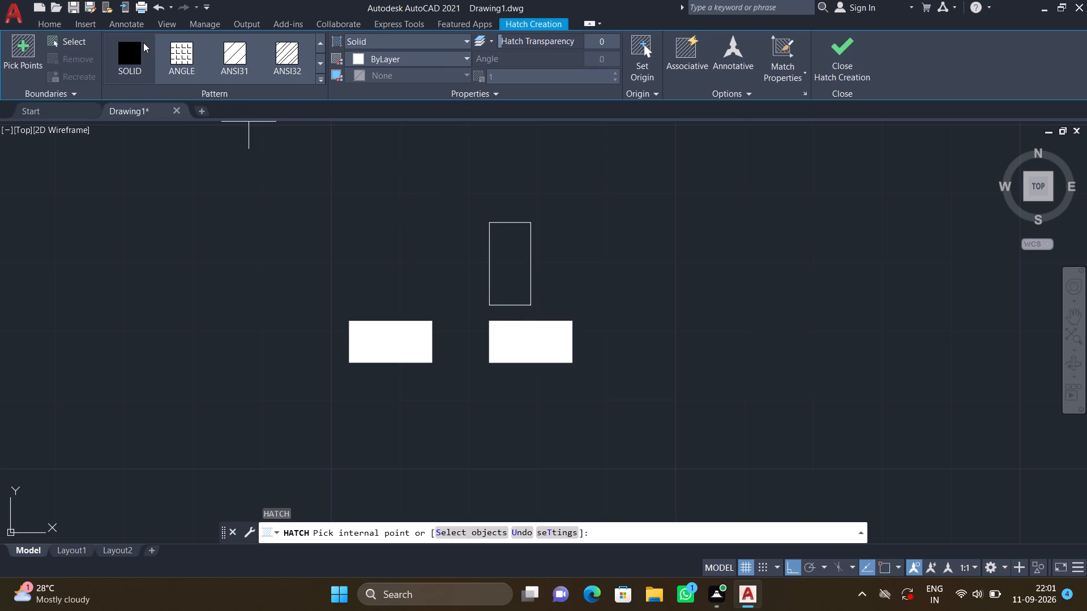
click(132, 51)
click(508, 261)
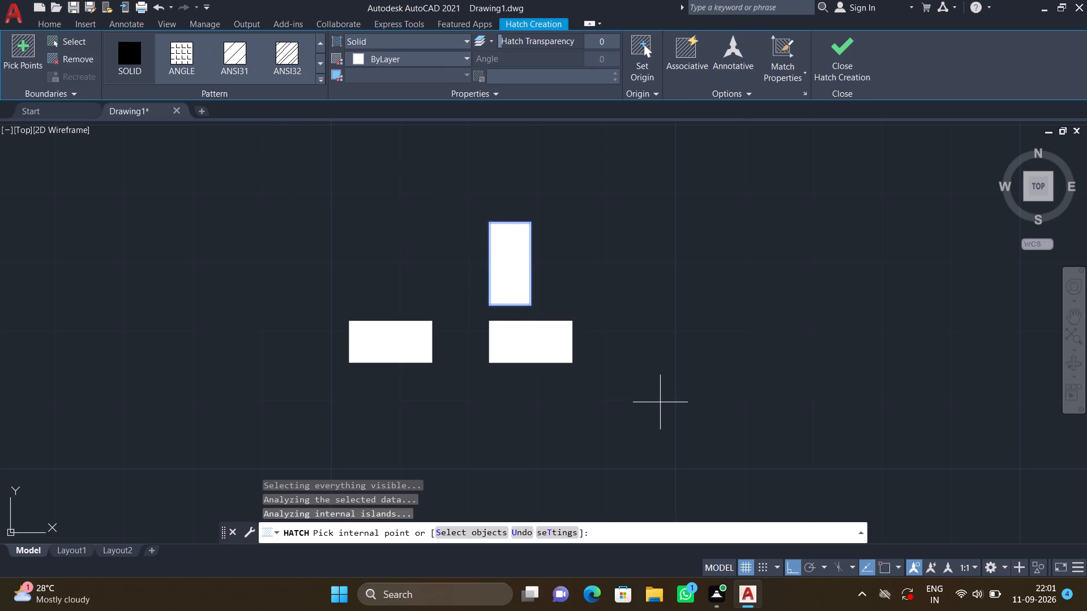
key(Return)
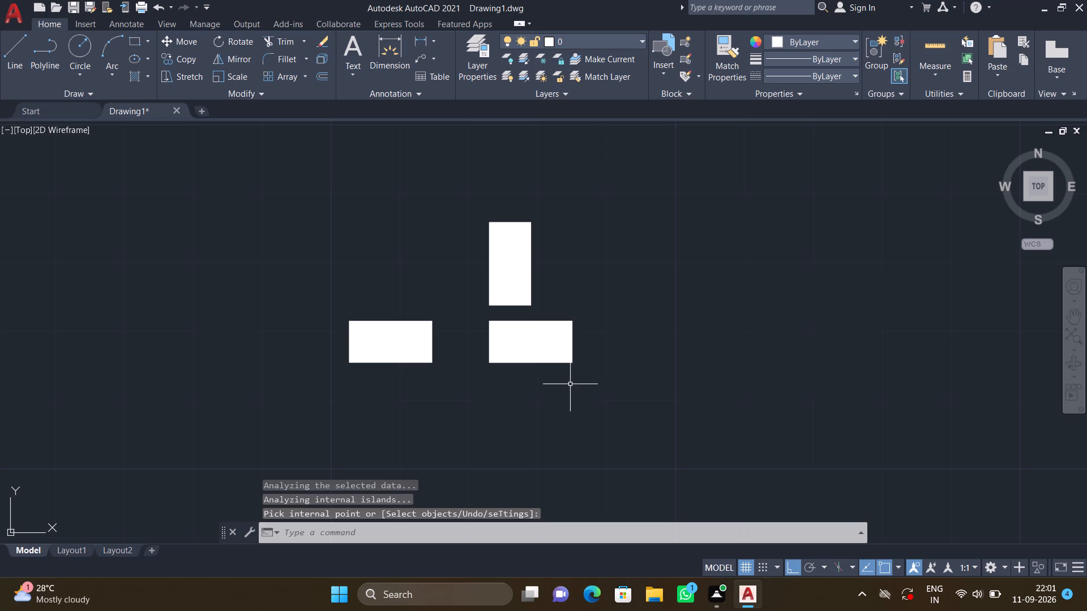
Delete the rotated hatch that fills the horizontal 6" by 12" rectangle and the stray area west of it.
scroll(567, 372, up, 2)
click(551, 319)
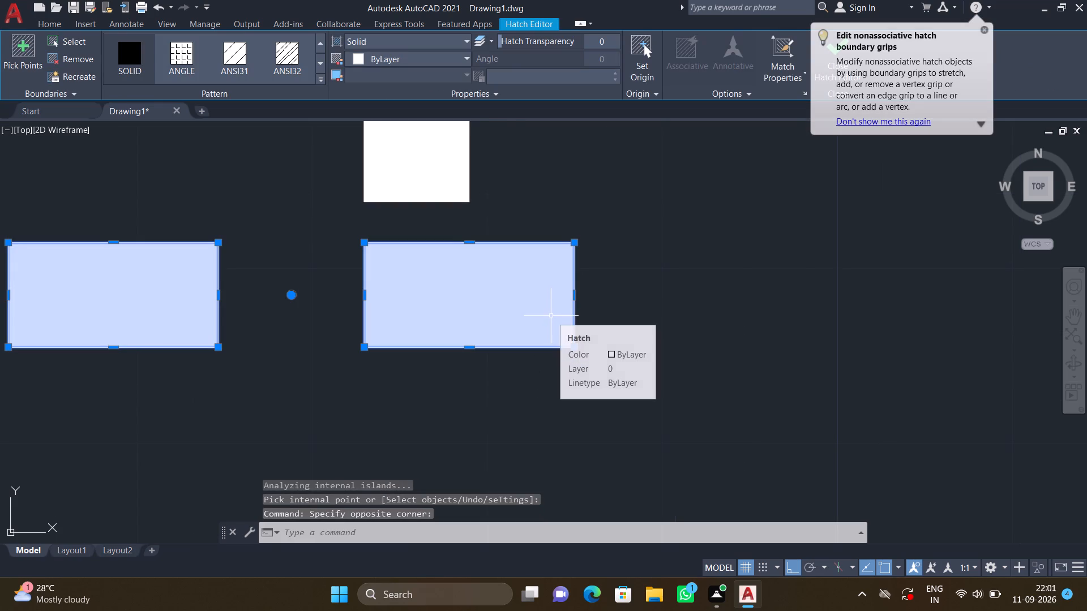
key(Delete)
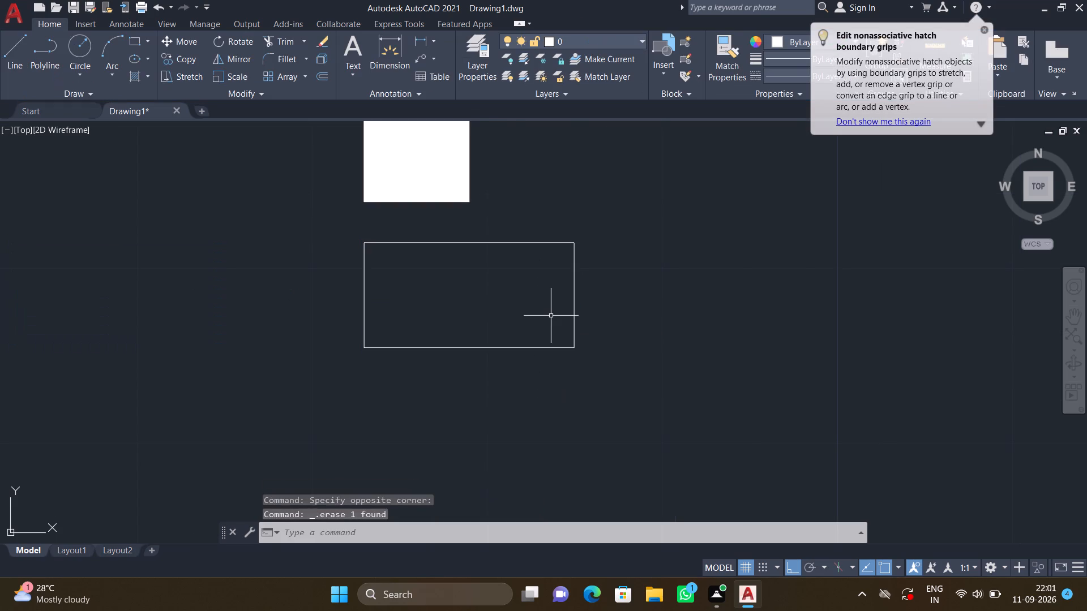
Fill the horizontal 6" by 12" rectangle below the upright one with a new SOLID hatch.
scroll(528, 269, down, 2)
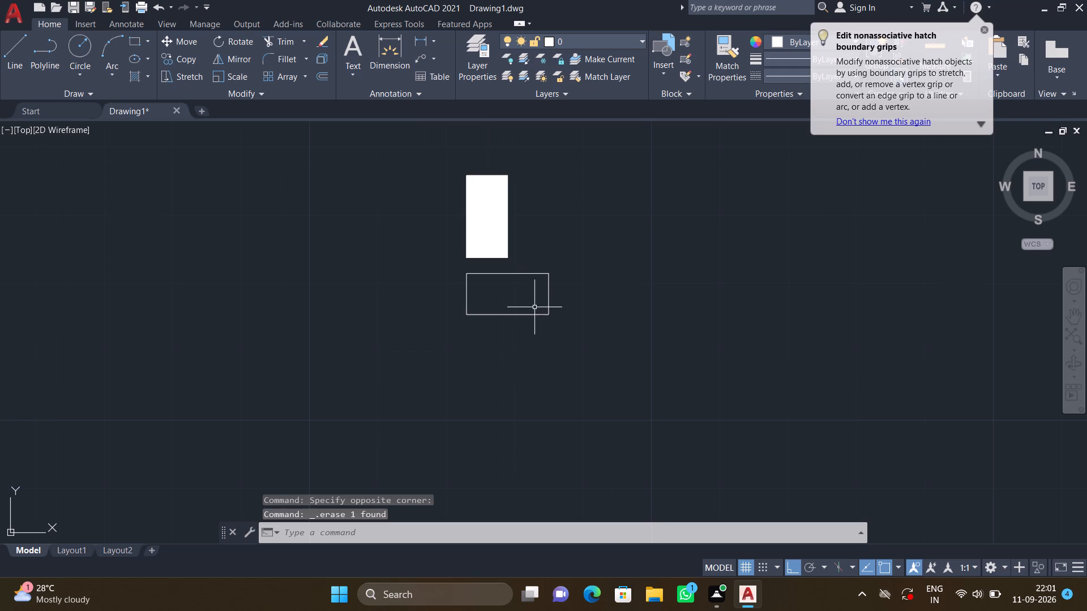
key(h)
key(Return)
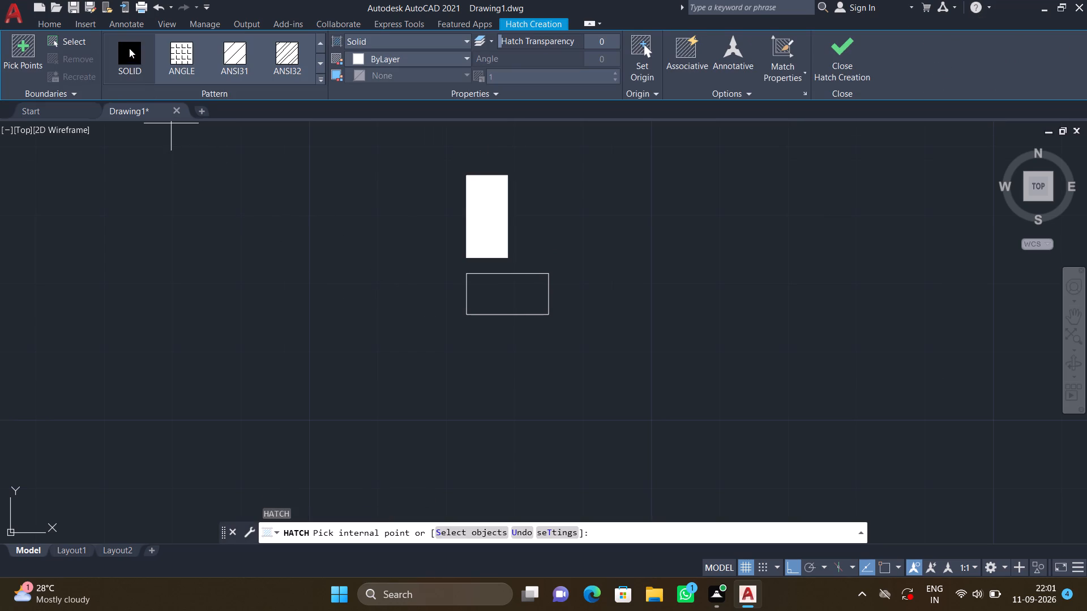
click(129, 48)
click(502, 286)
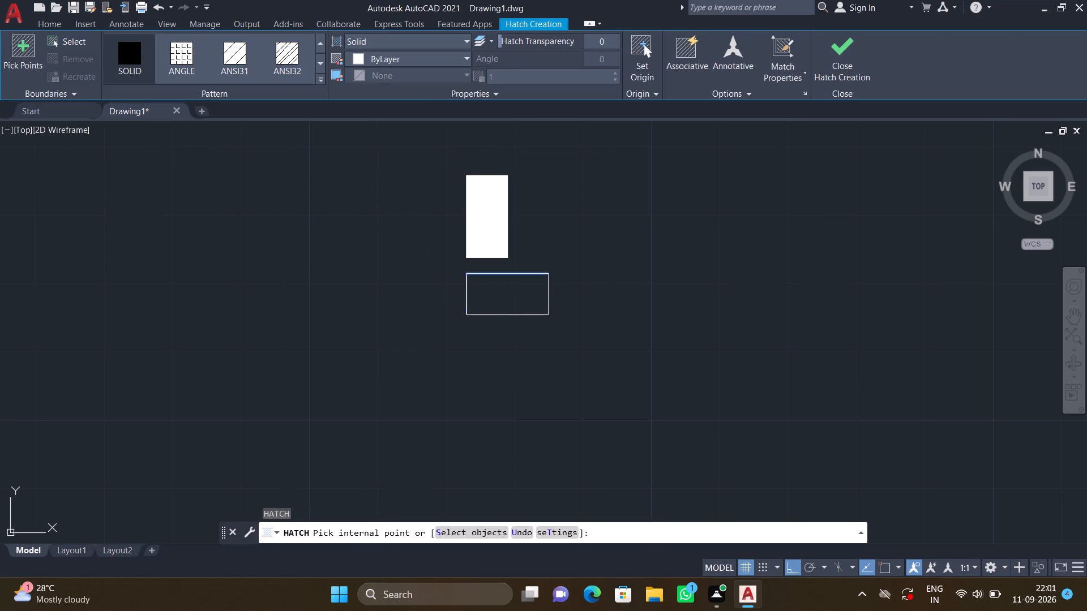
key(Return)
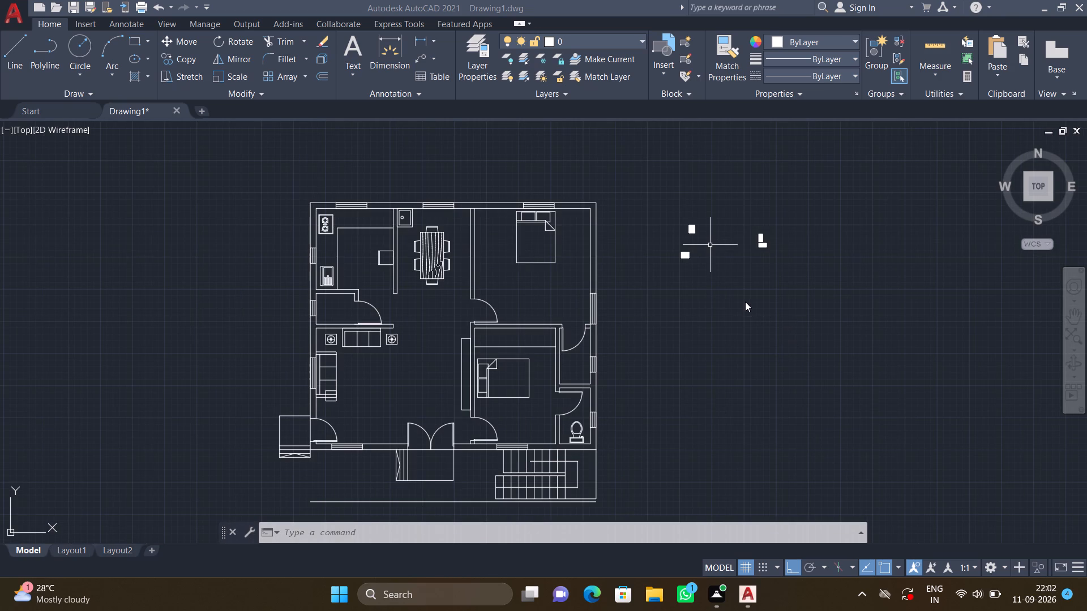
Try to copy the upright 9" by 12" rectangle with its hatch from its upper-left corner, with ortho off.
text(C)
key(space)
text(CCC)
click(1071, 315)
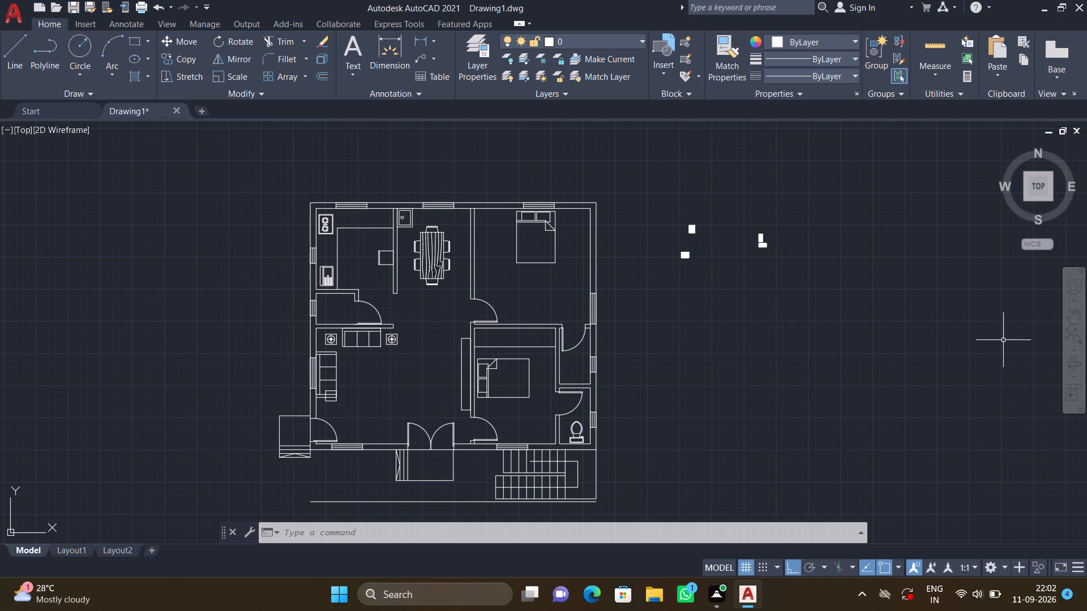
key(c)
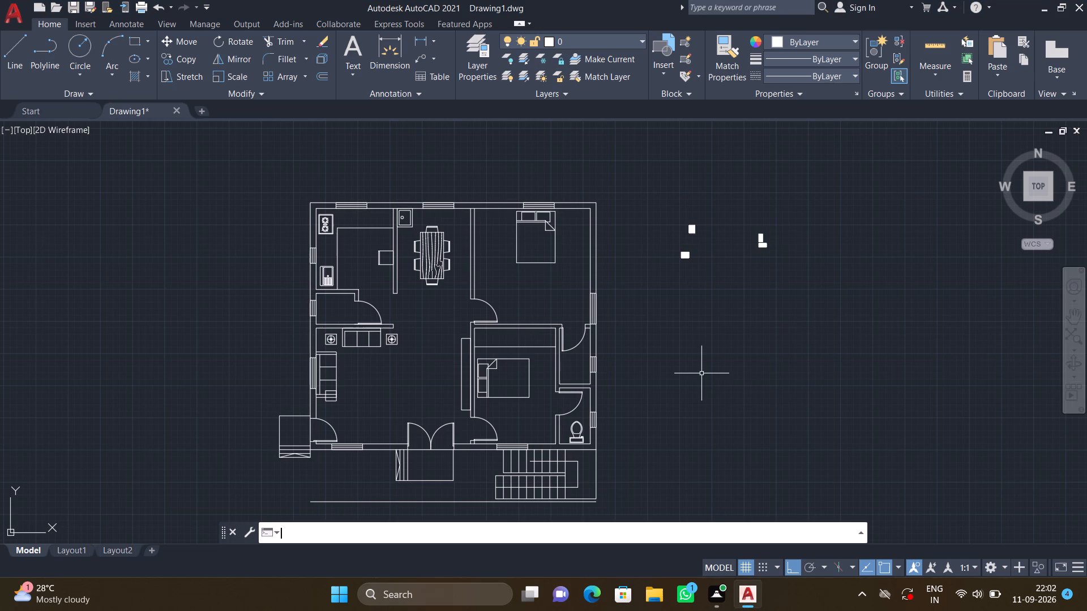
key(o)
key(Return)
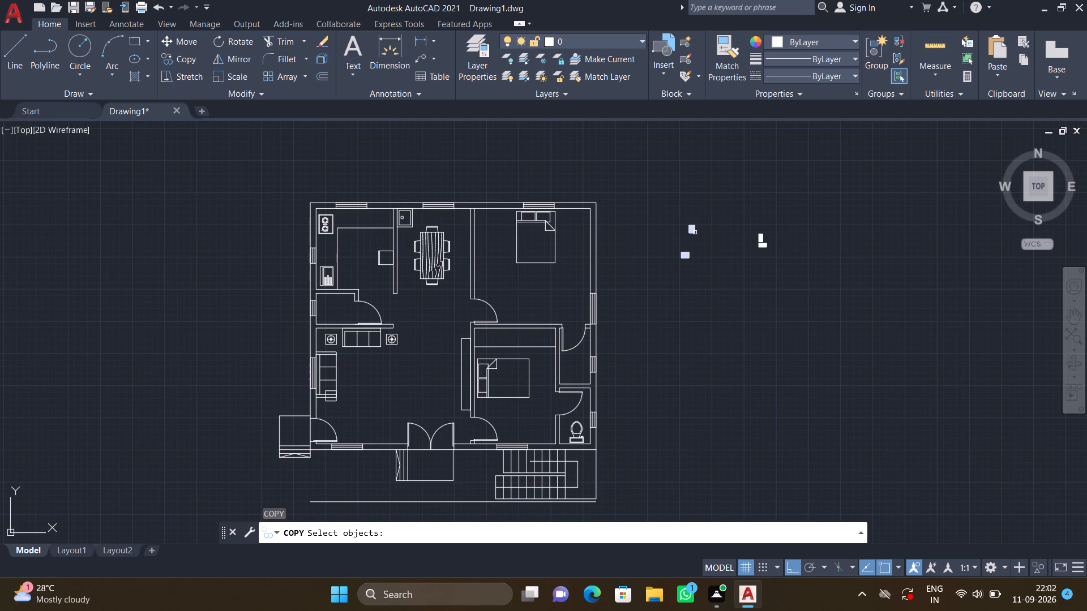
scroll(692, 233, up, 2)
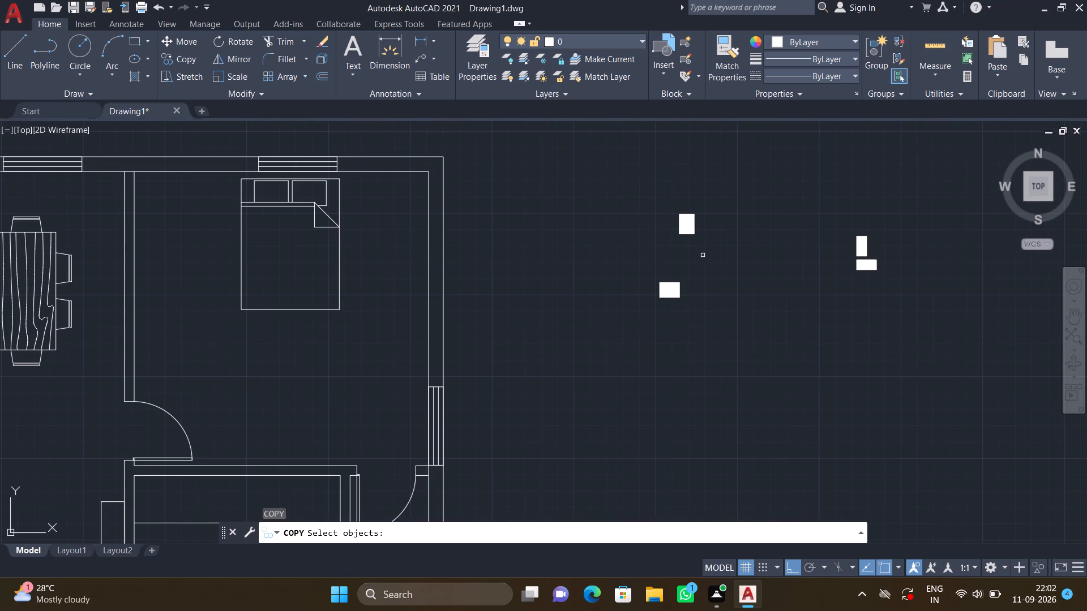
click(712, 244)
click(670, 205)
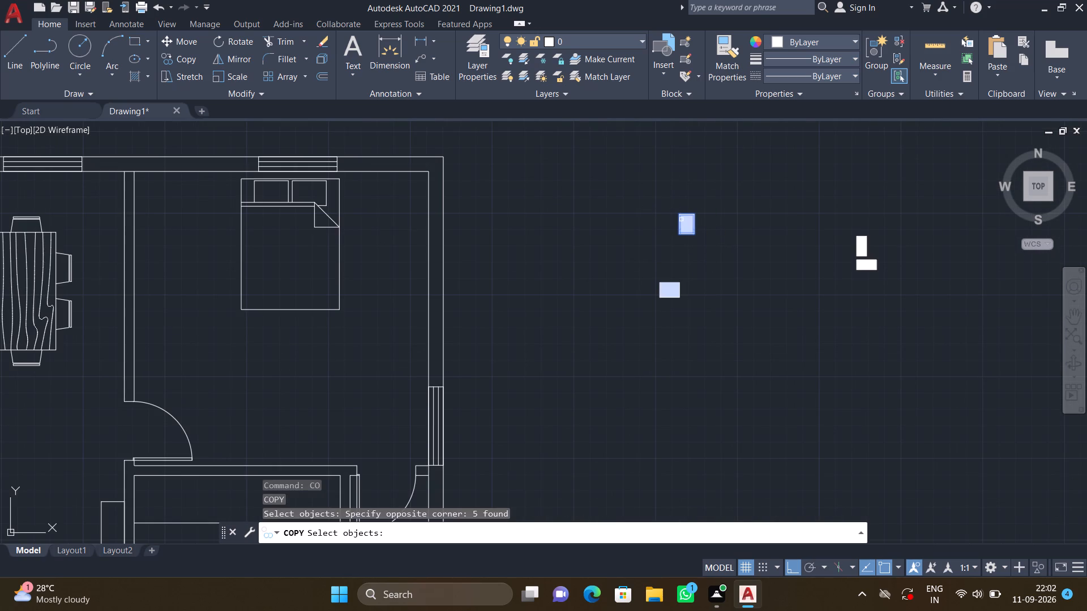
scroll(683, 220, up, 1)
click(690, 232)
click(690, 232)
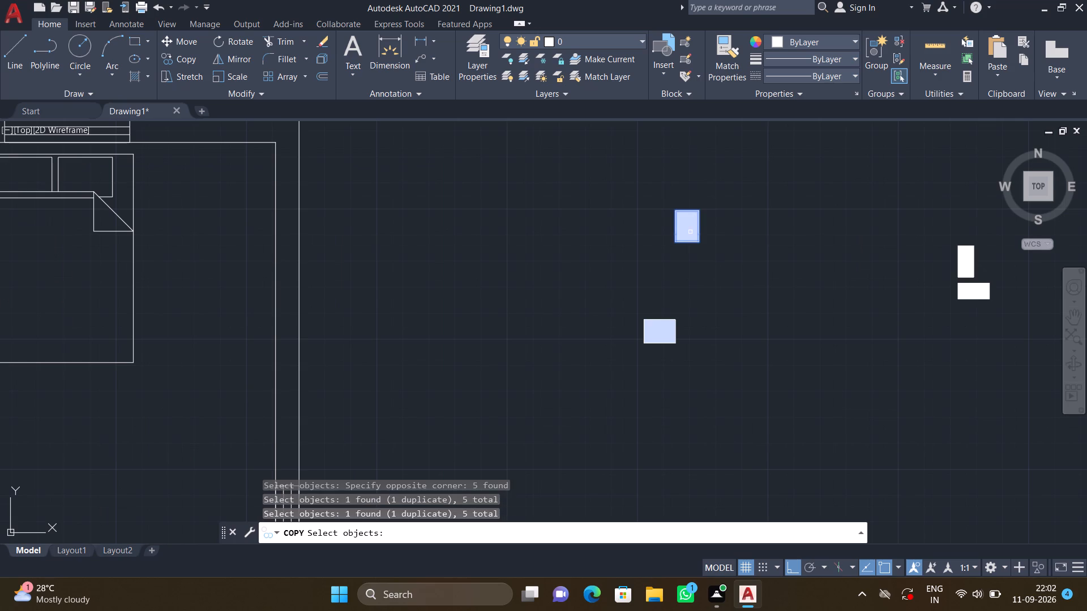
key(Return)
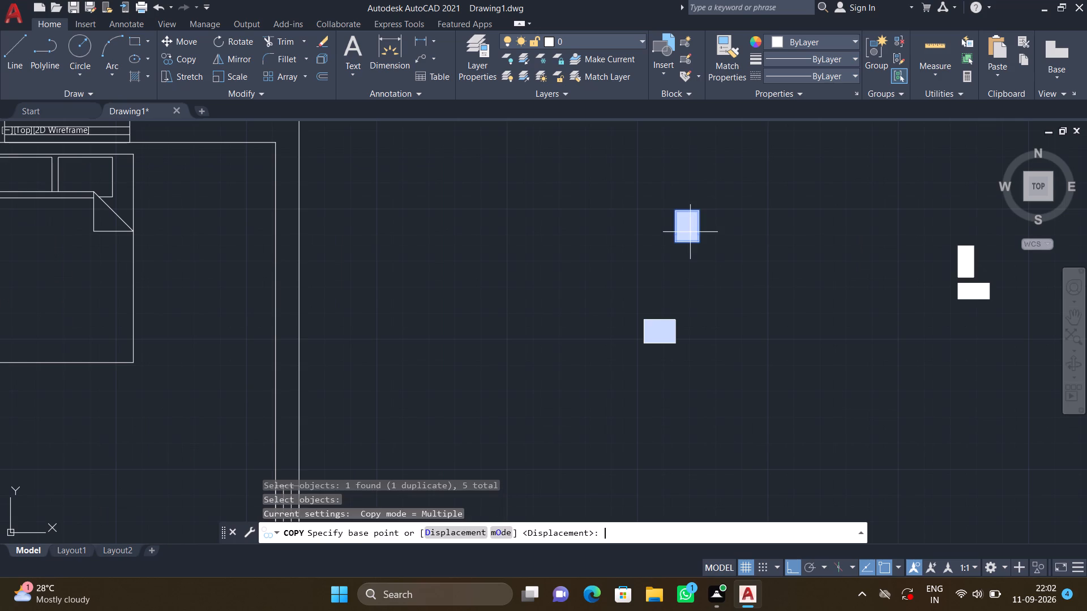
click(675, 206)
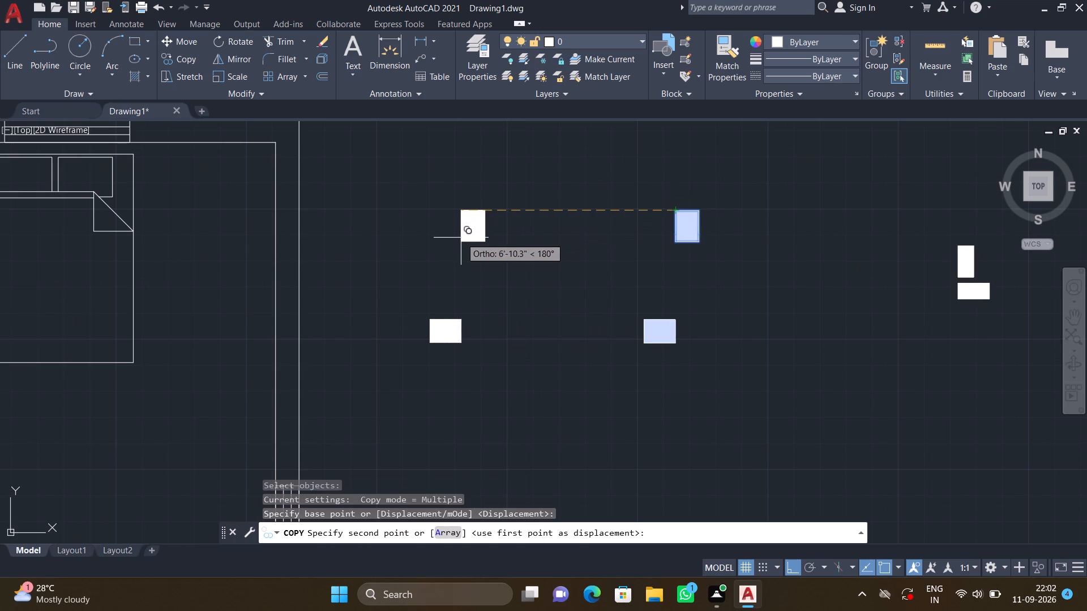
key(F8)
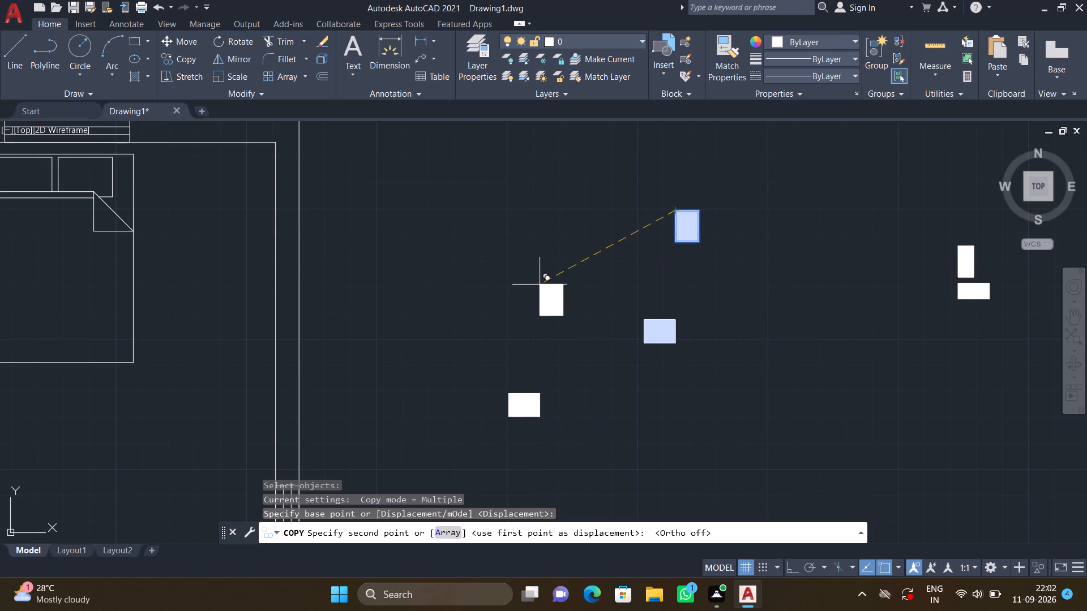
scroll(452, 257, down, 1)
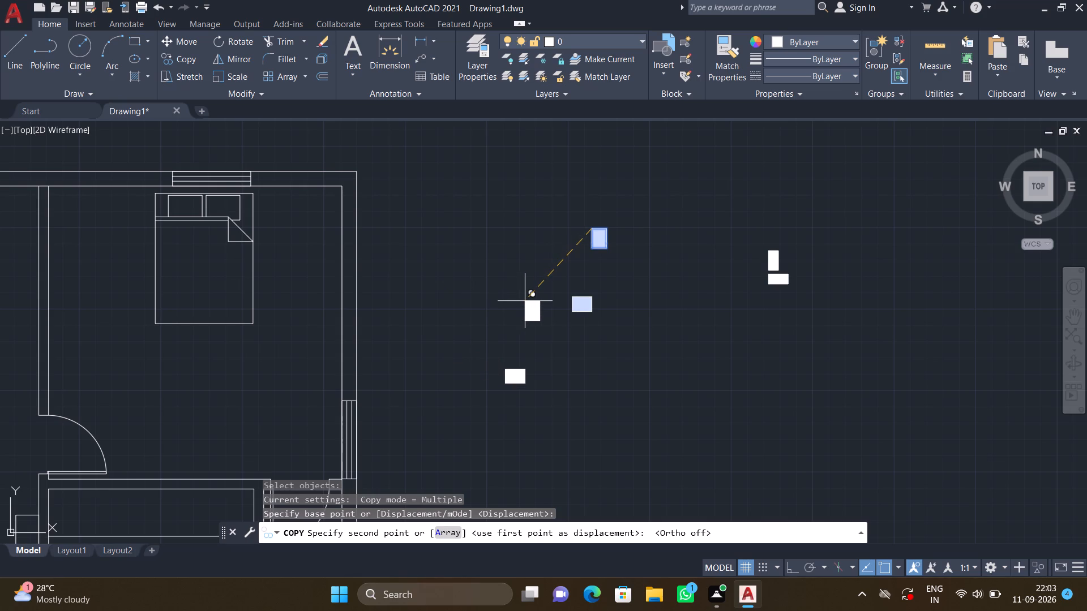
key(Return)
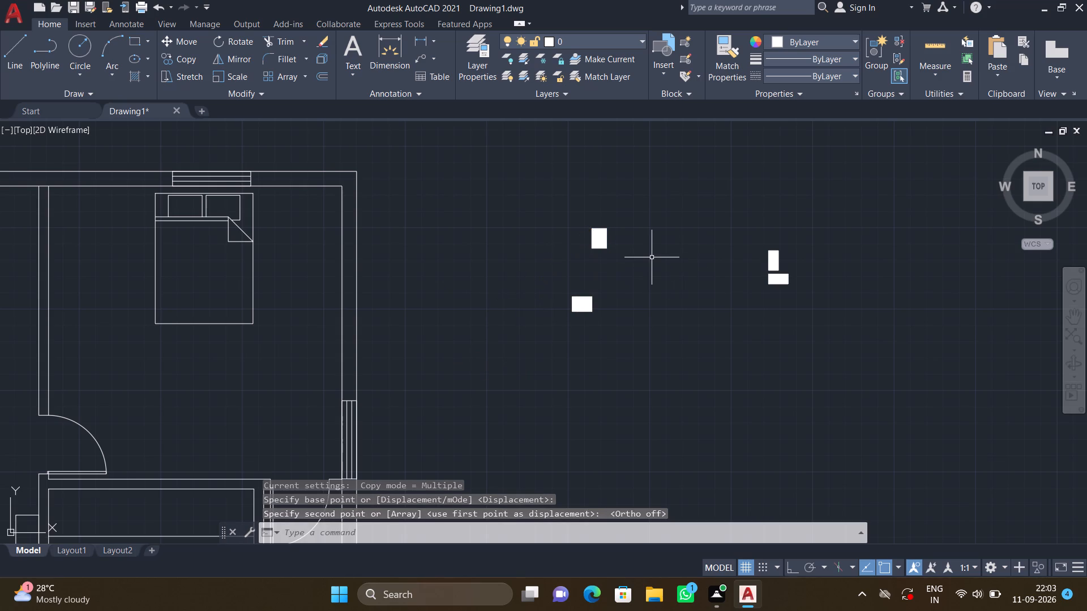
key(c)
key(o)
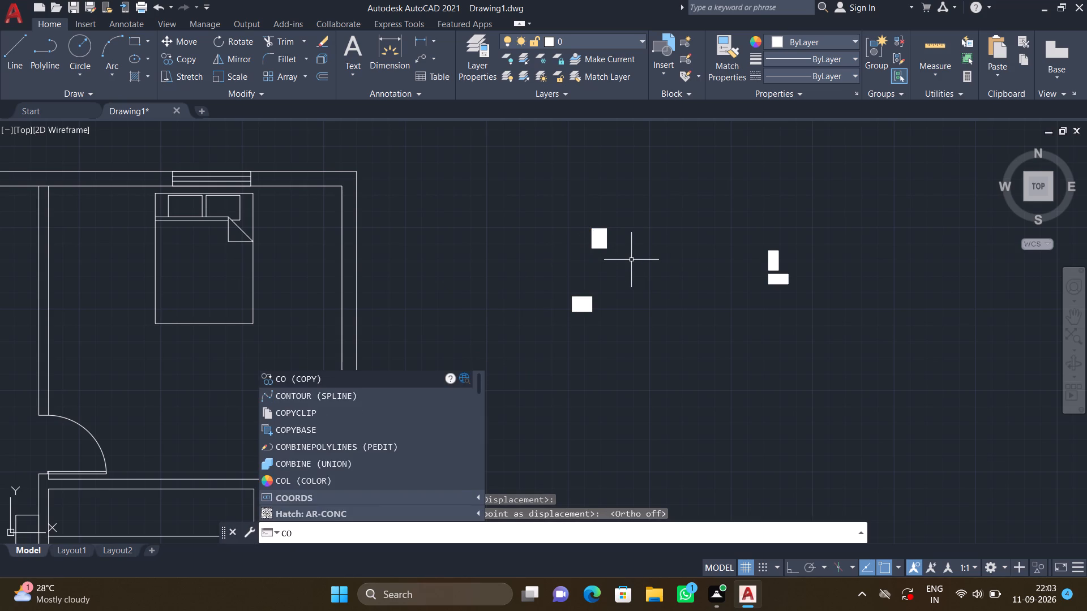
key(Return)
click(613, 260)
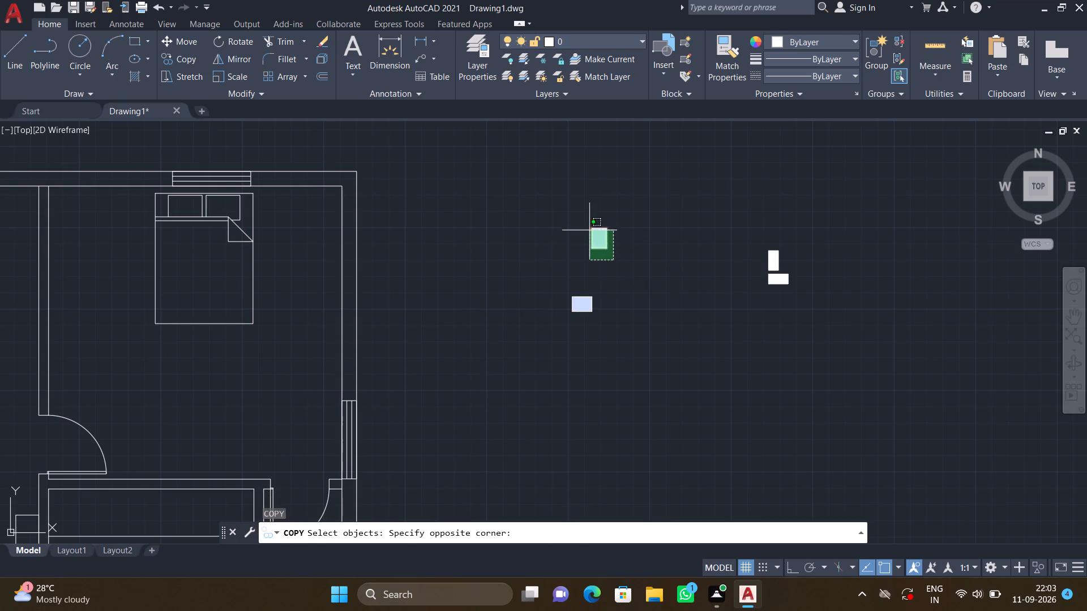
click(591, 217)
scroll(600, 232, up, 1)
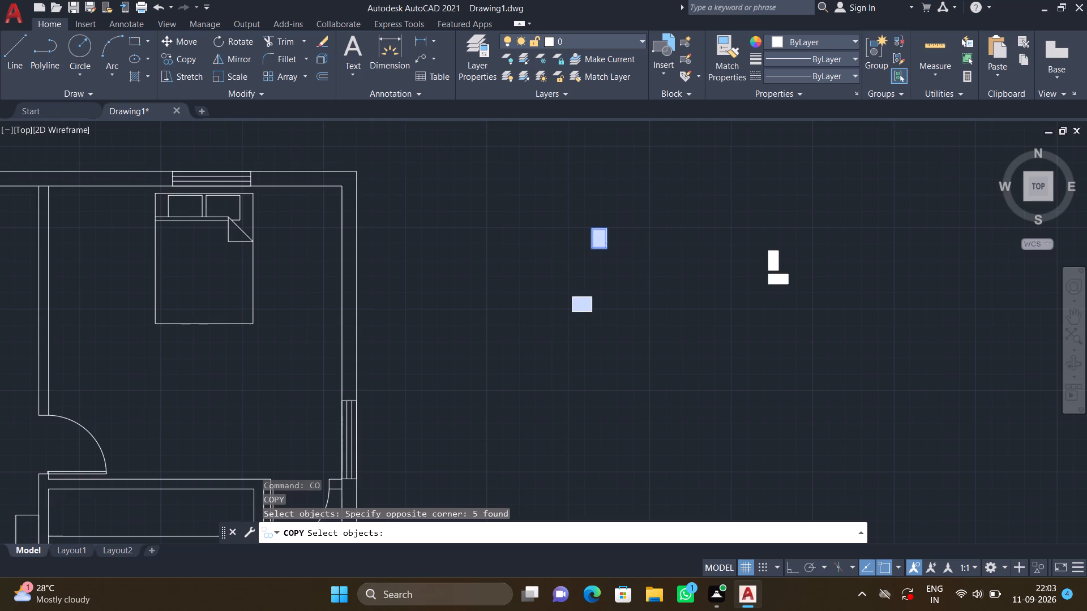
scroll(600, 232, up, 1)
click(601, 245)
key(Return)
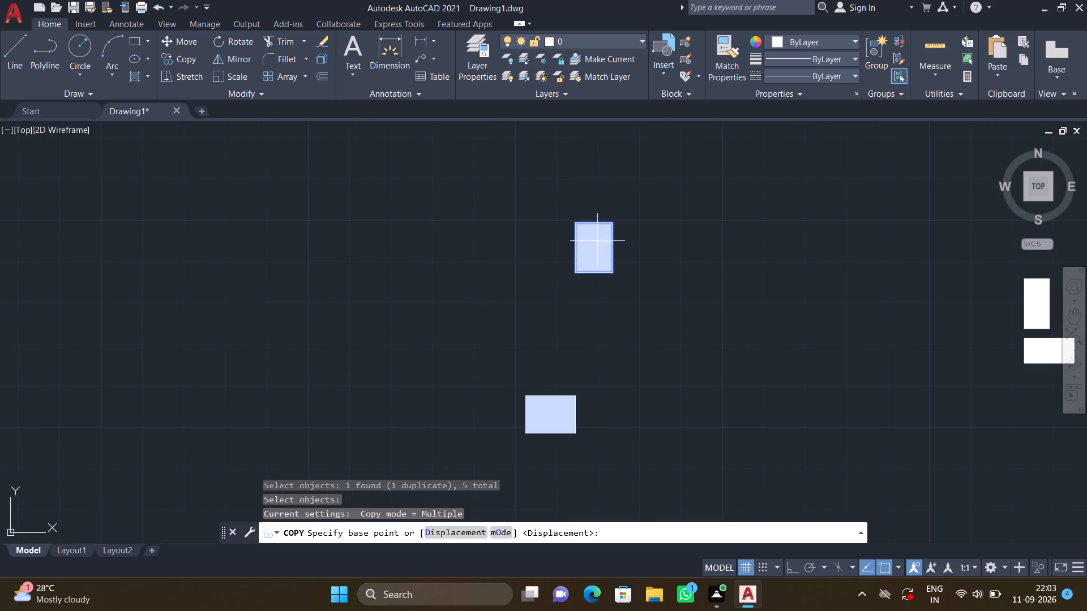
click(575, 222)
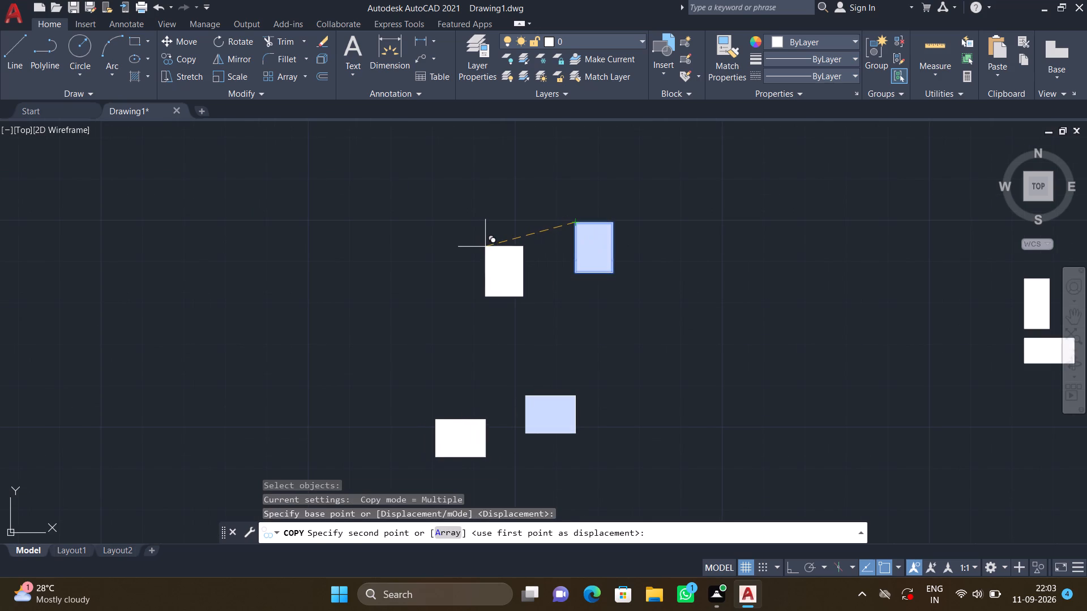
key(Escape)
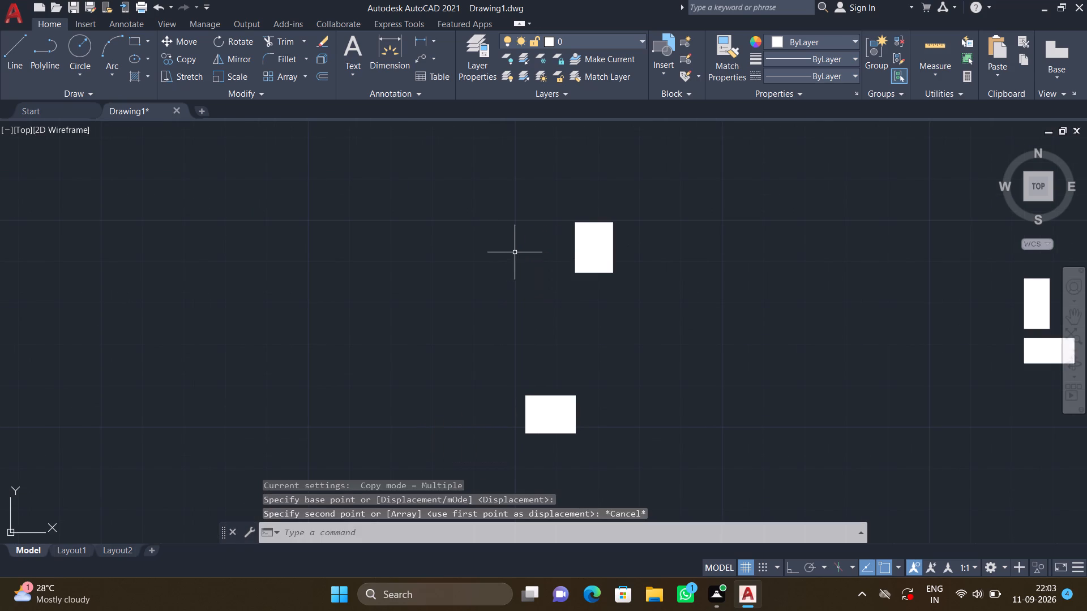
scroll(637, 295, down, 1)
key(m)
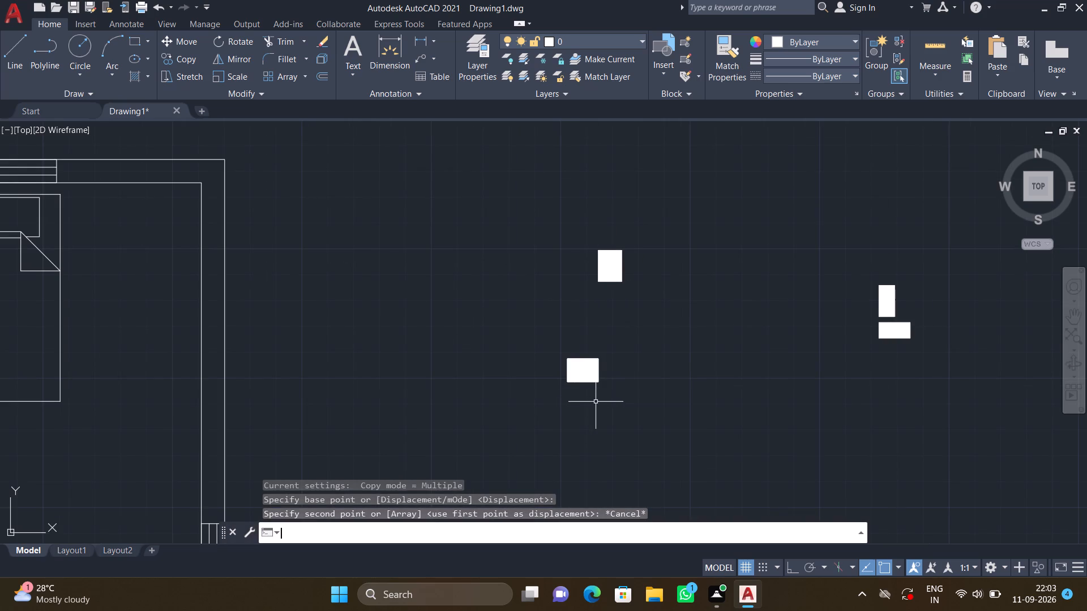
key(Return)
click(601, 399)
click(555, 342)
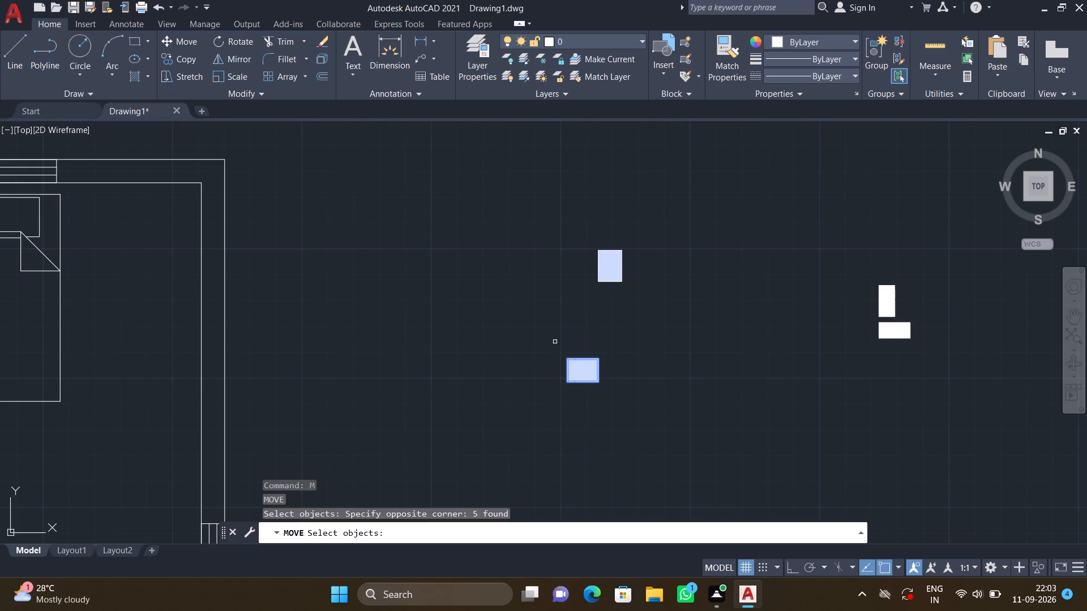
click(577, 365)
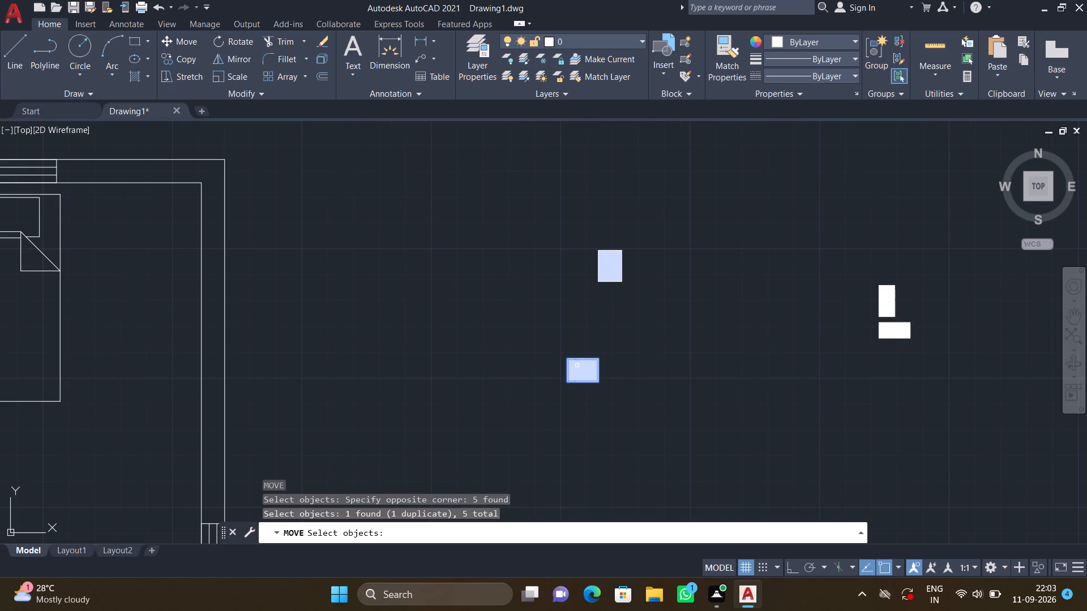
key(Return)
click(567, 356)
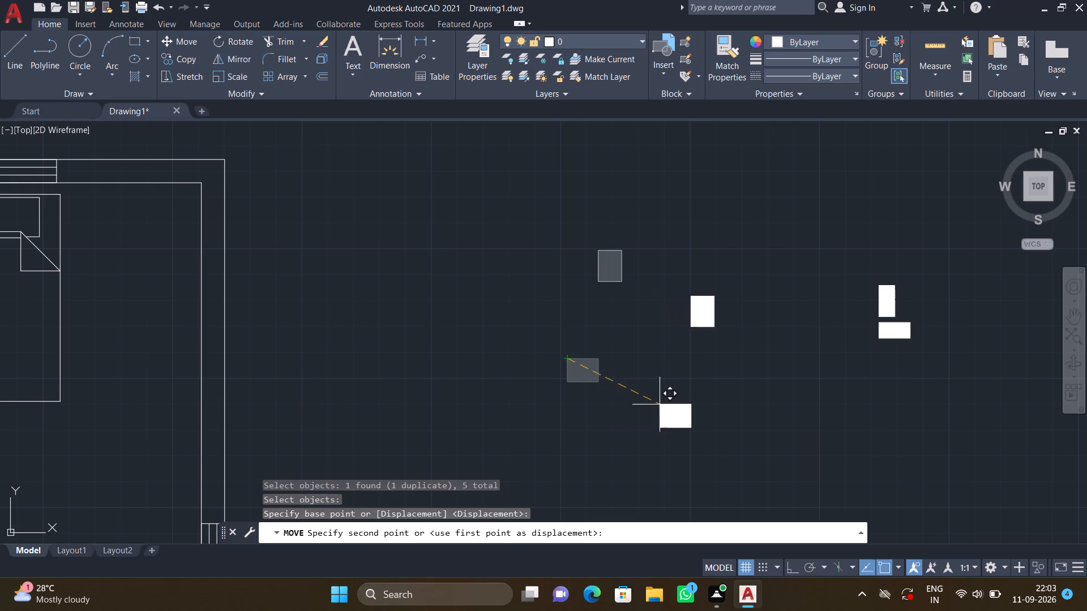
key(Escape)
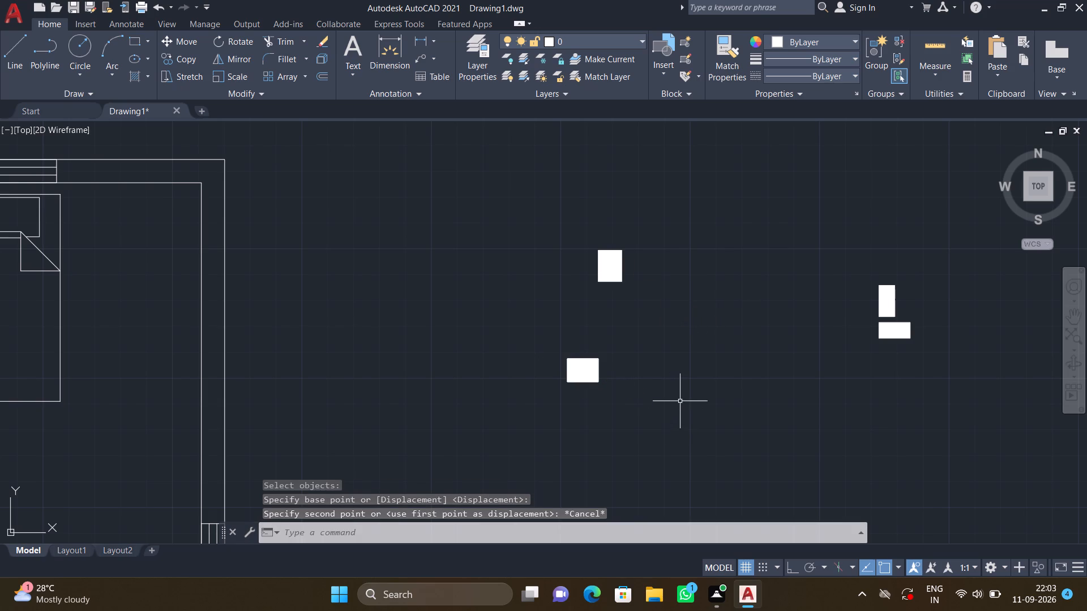
Delete the horizontal 9" by 12" rectangle together with the linked SOLID hatches that fill it and the upright one.
scroll(640, 335, down, 1)
middle_drag(624, 416, 605, 345)
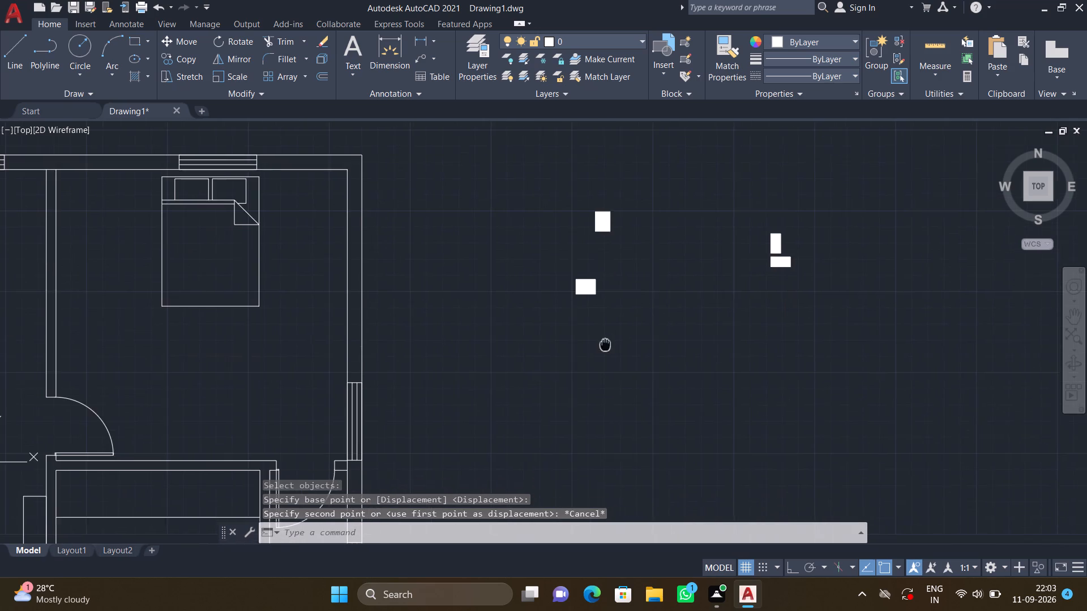
scroll(605, 340, down, 1)
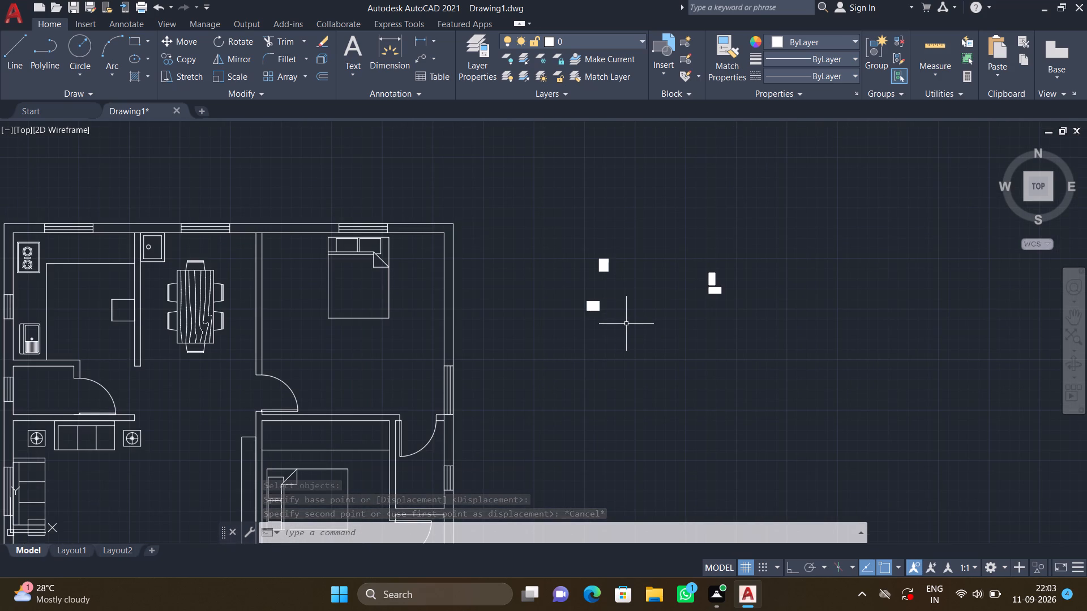
click(620, 325)
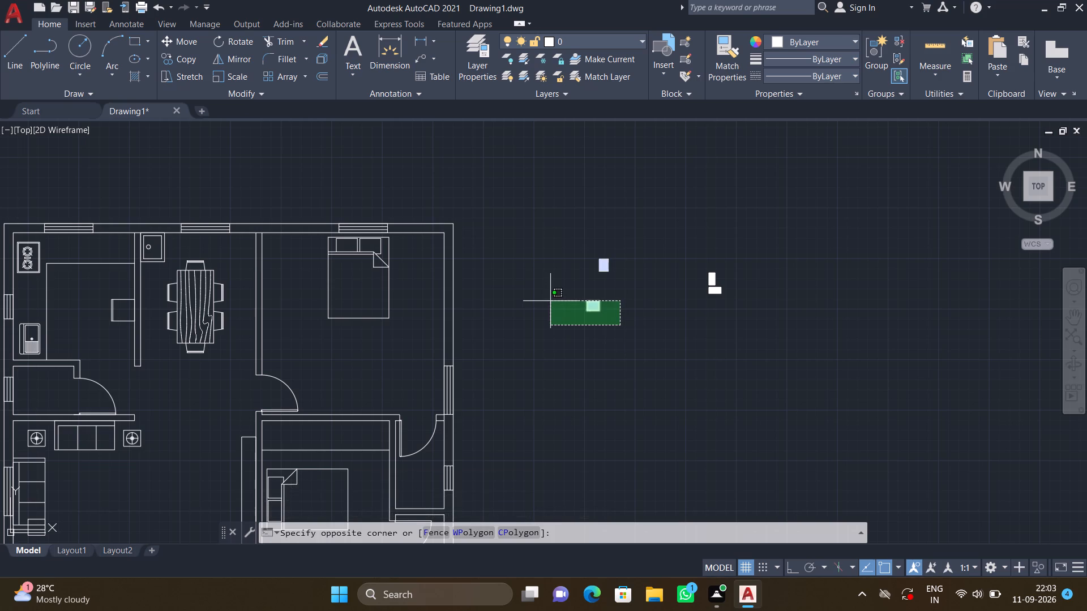
click(547, 298)
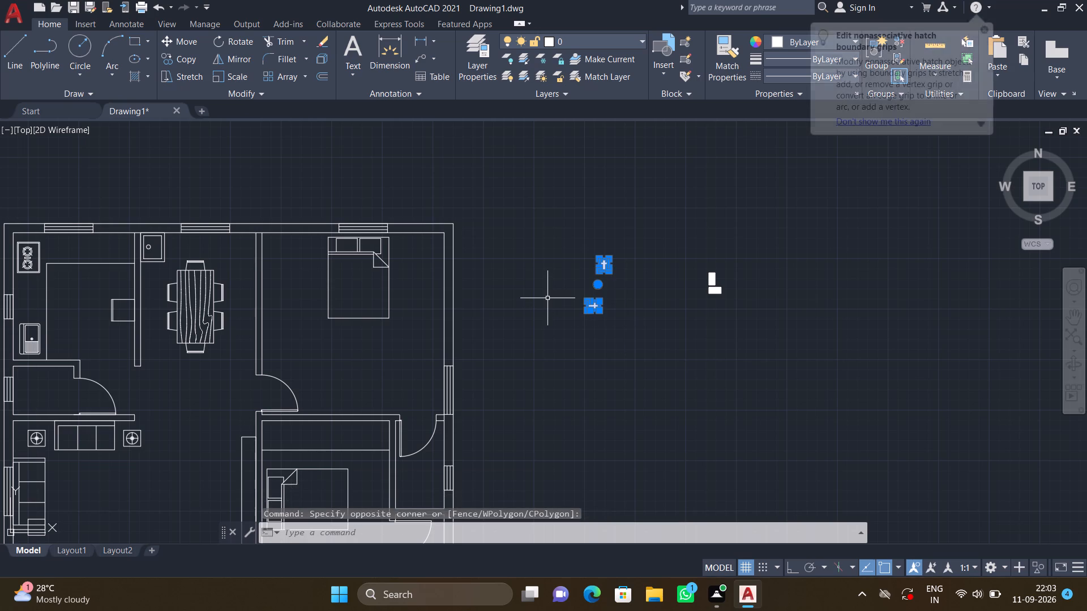
key(Delete)
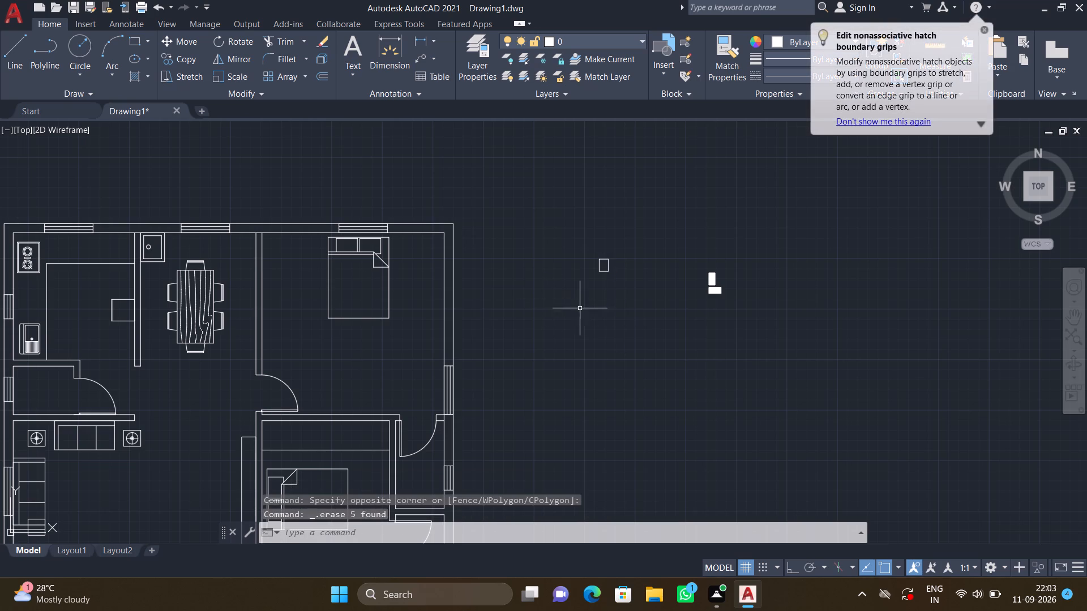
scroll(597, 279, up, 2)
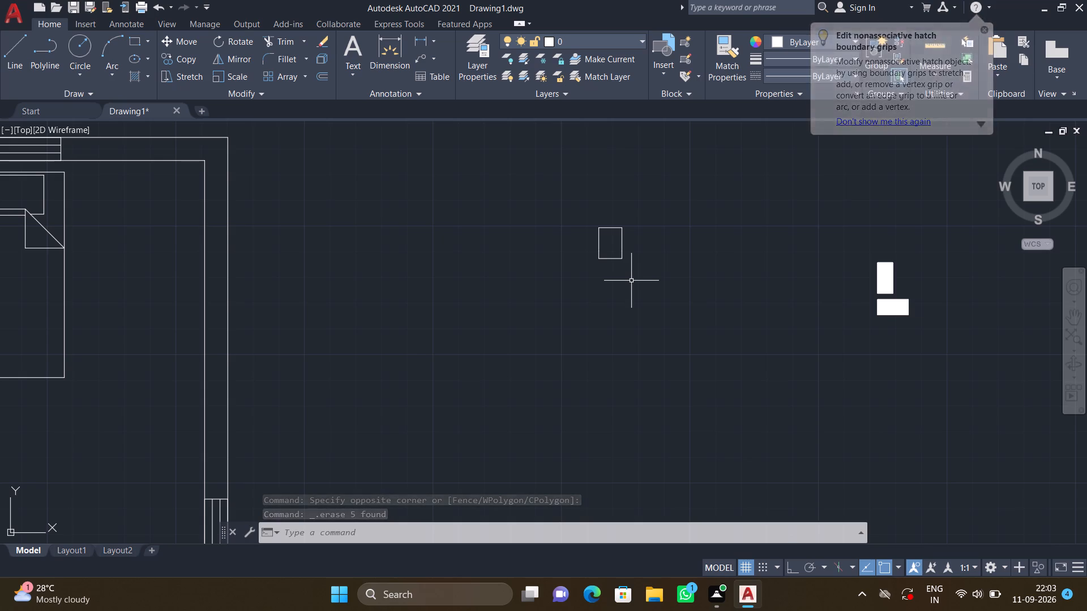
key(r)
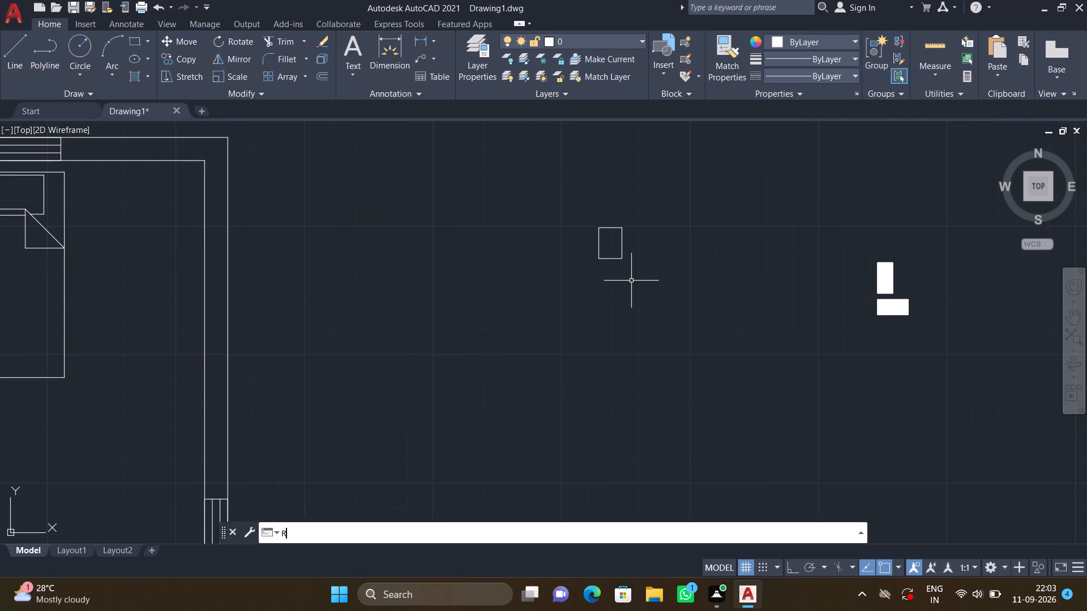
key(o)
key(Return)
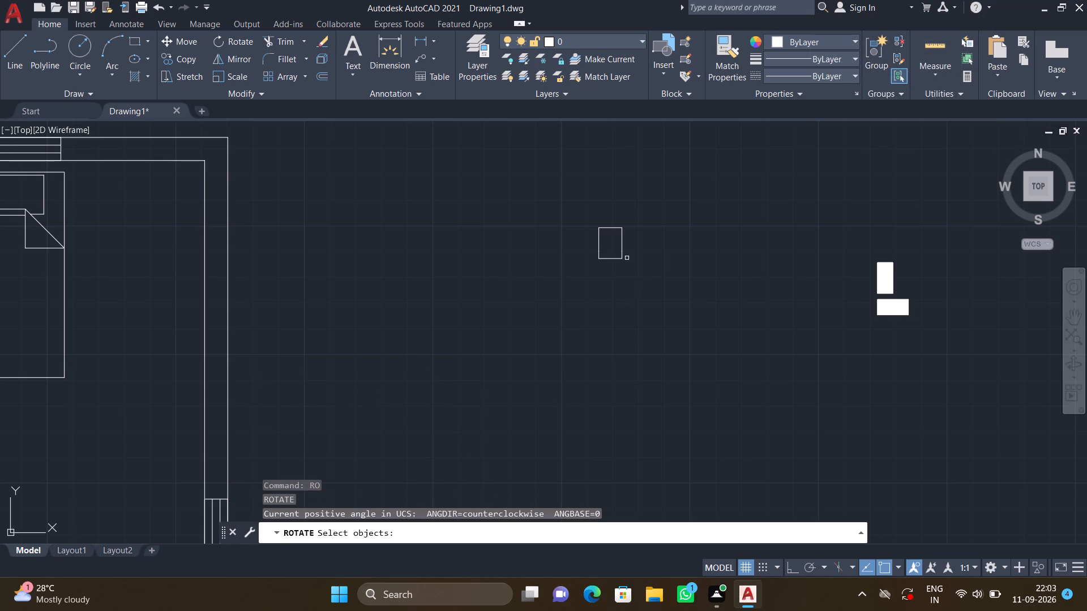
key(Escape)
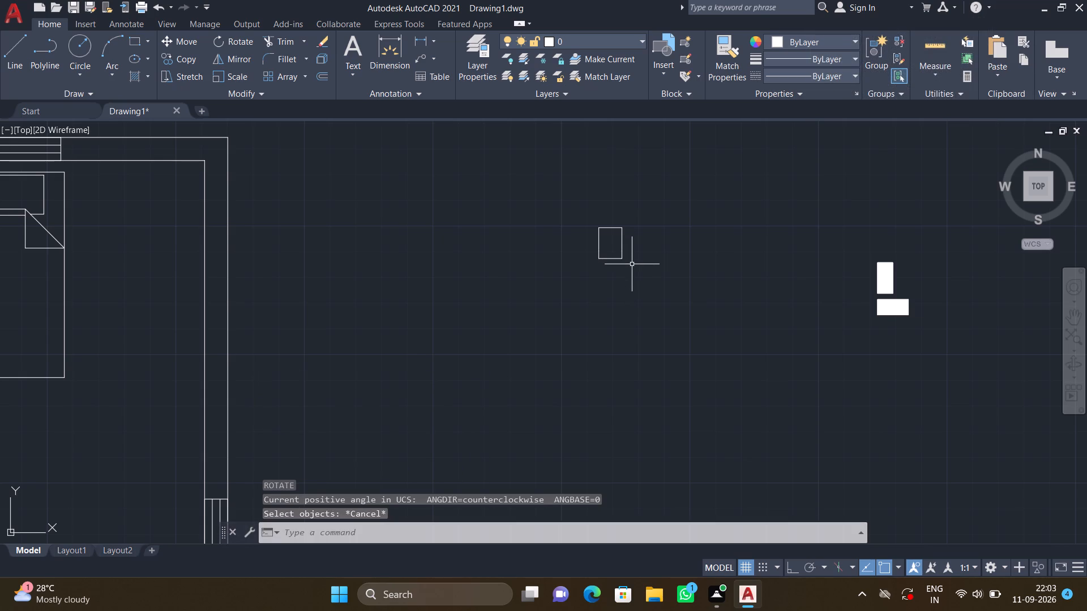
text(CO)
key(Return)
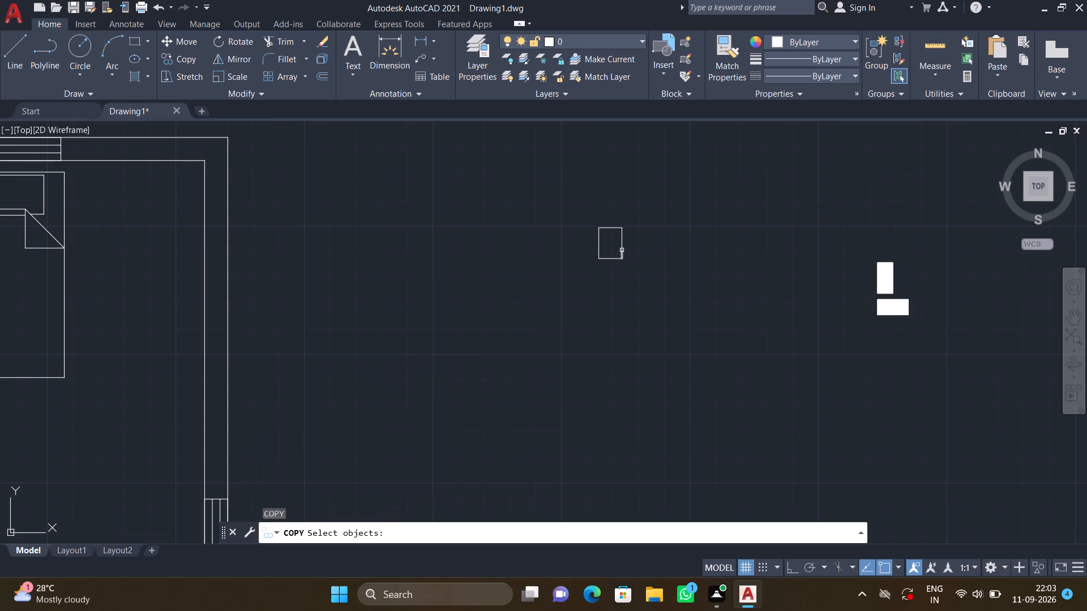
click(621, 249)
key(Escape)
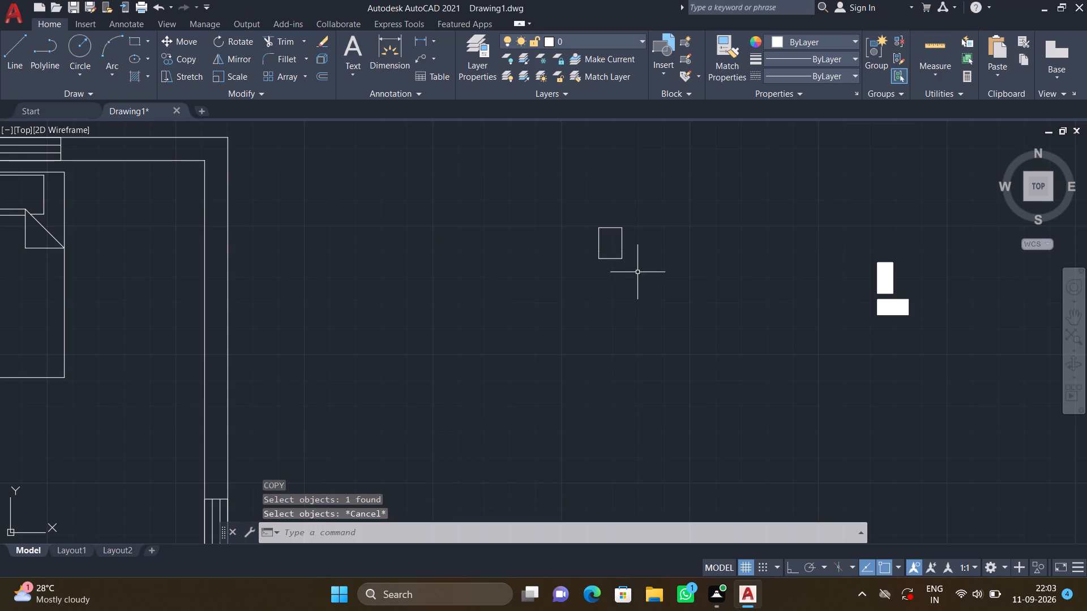
Copy the empty upright 9" by 12" rectangle from its upper-left corner to the open space below it.
click(639, 273)
click(588, 222)
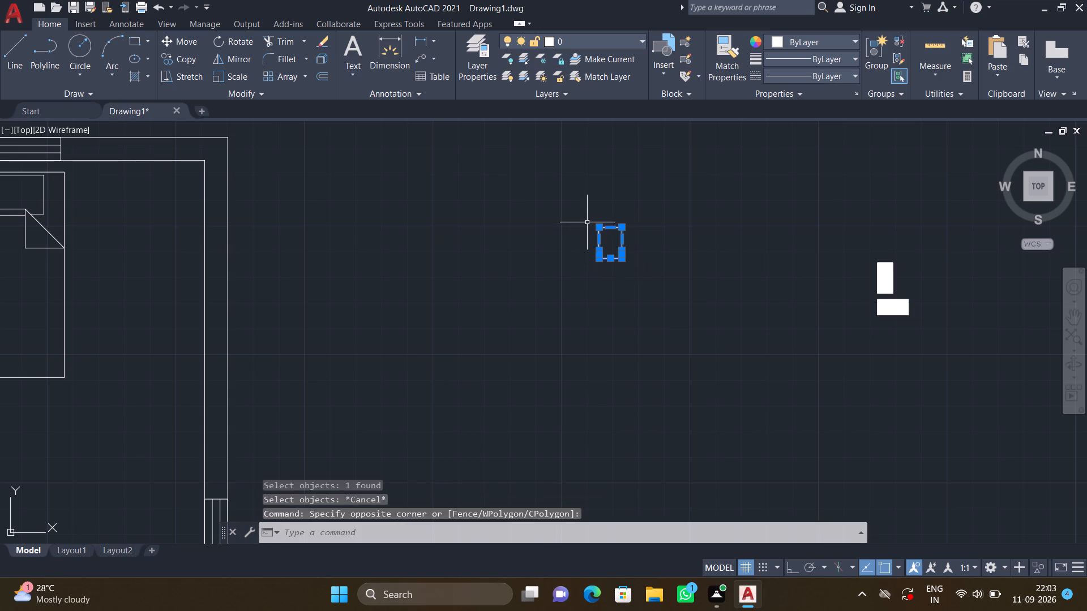
key(Return)
click(599, 228)
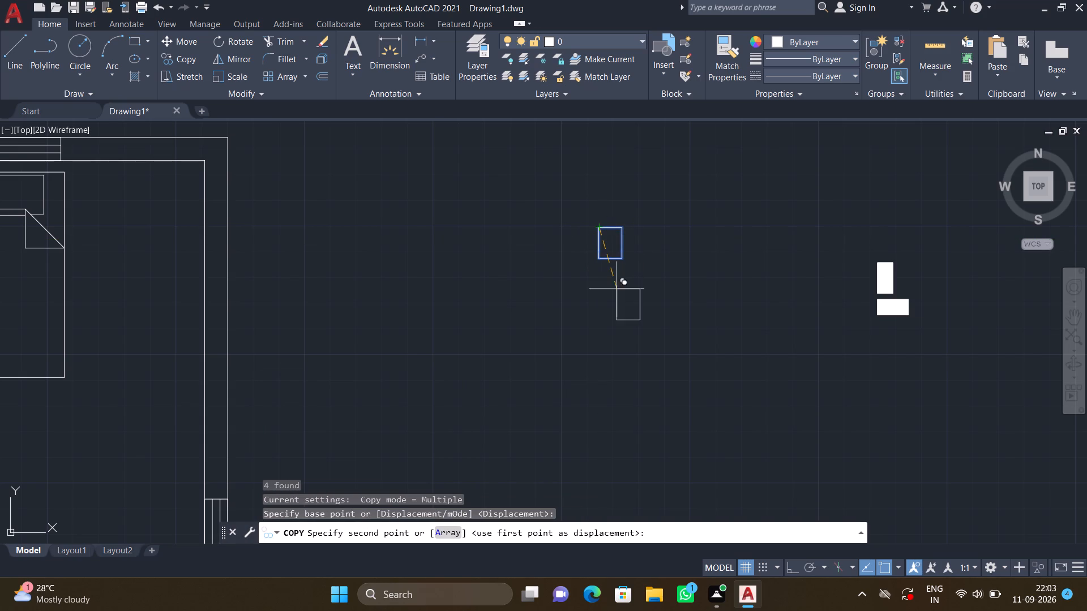
click(640, 369)
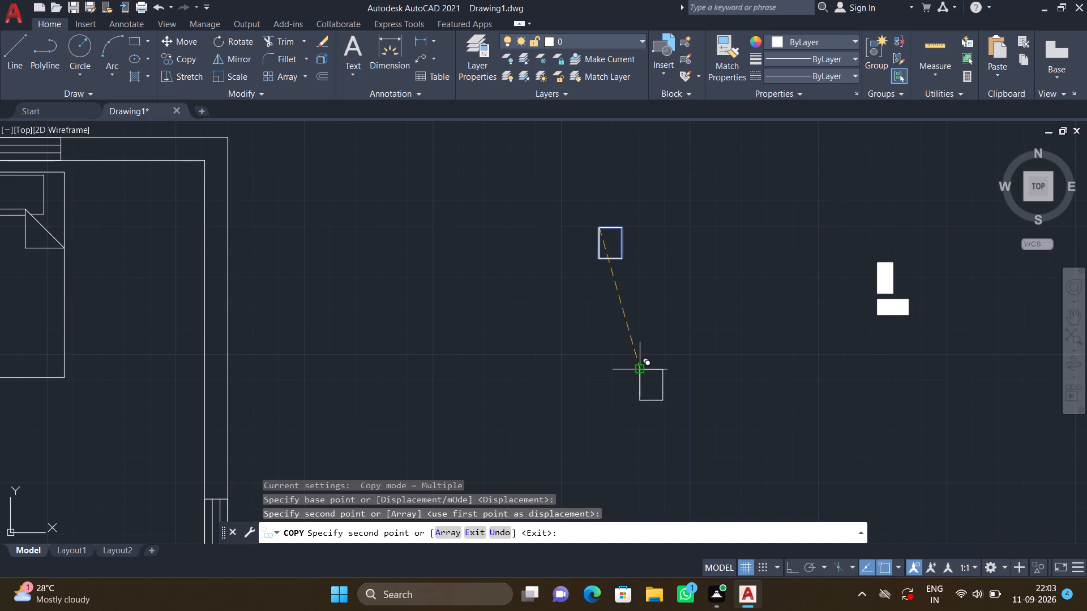
key(Return)
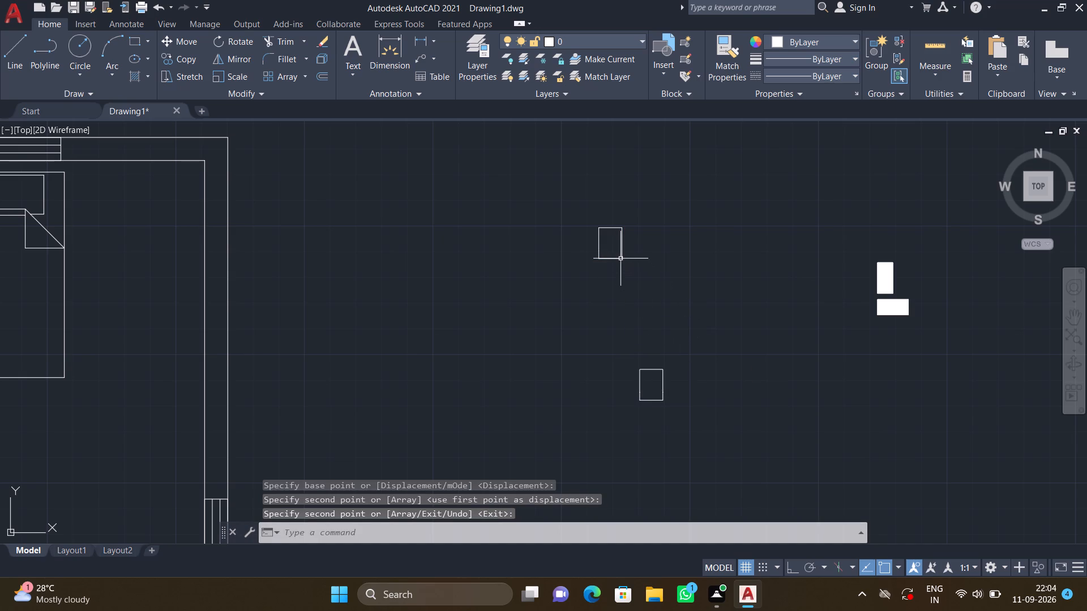
Rotate the lower 9" by 12" rectangle 90° clockwise about its upper-left corner, with ortho on.
text(RO)
key(Return)
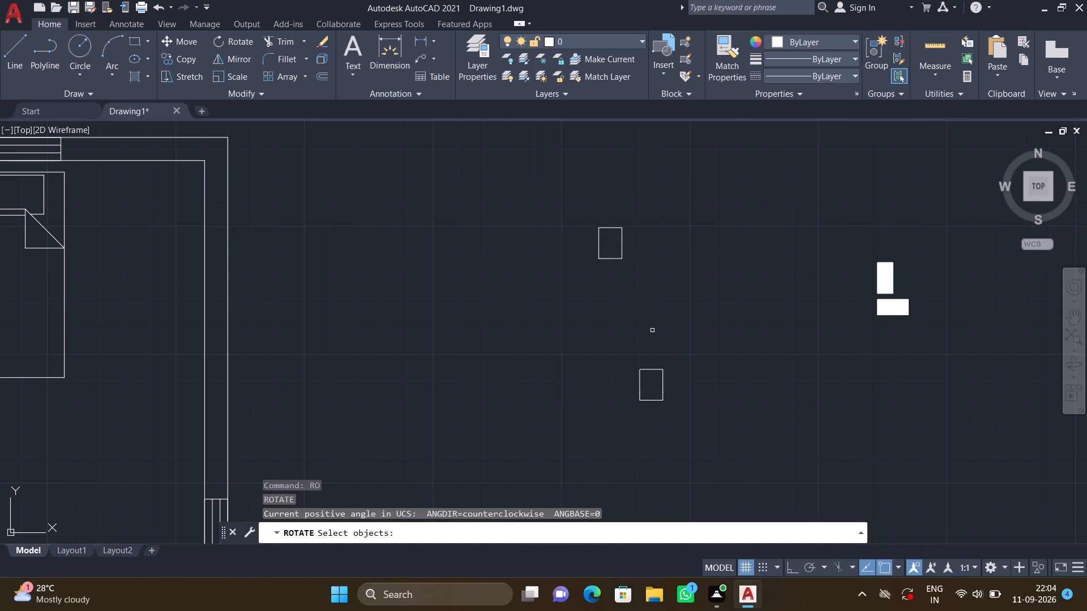
key(F8)
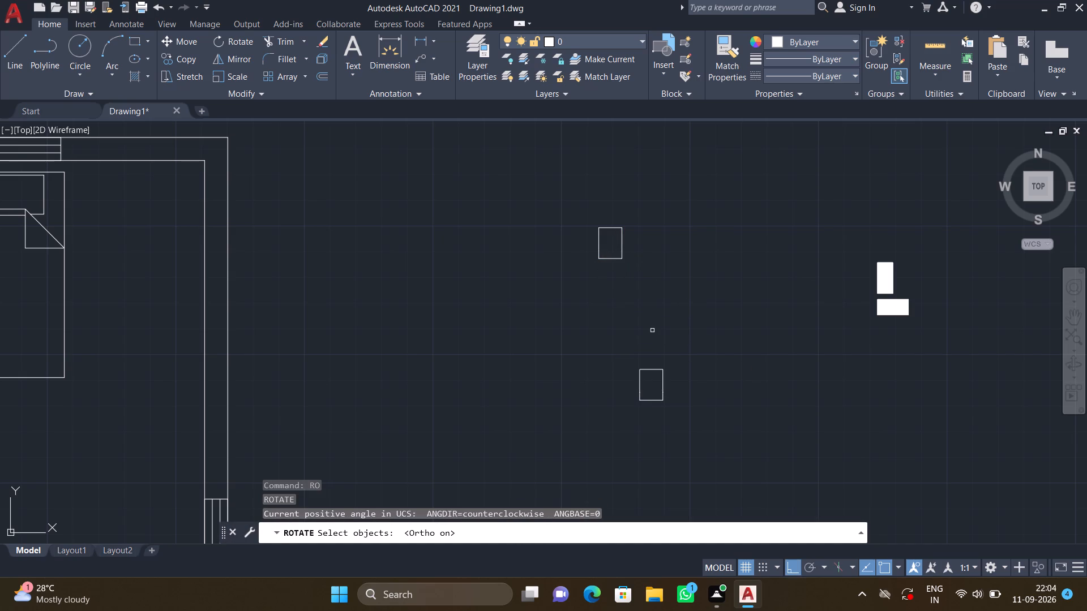
click(693, 432)
click(619, 352)
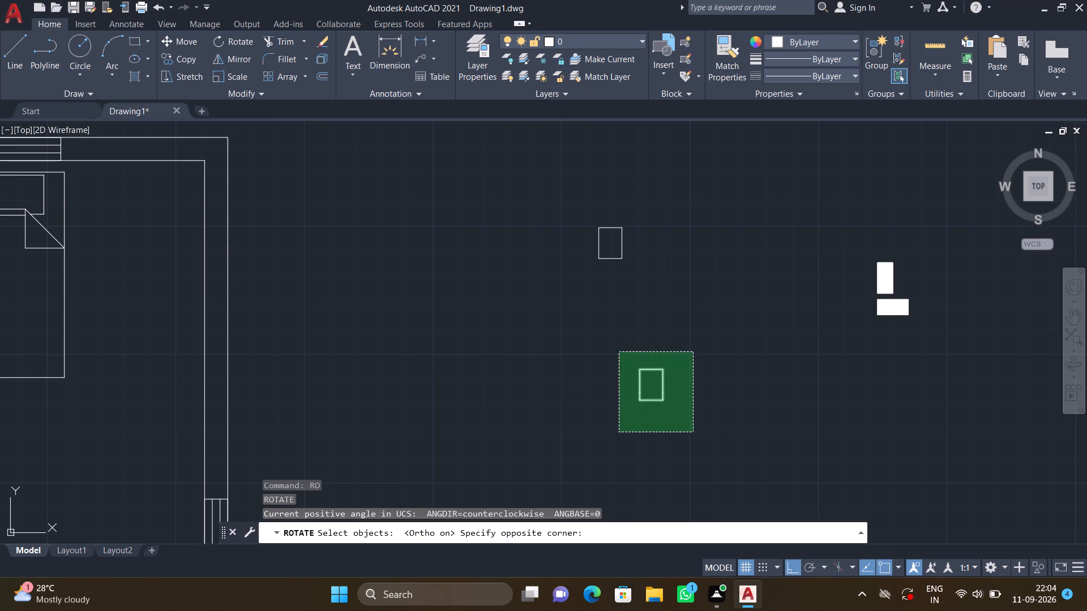
key(Return)
click(641, 368)
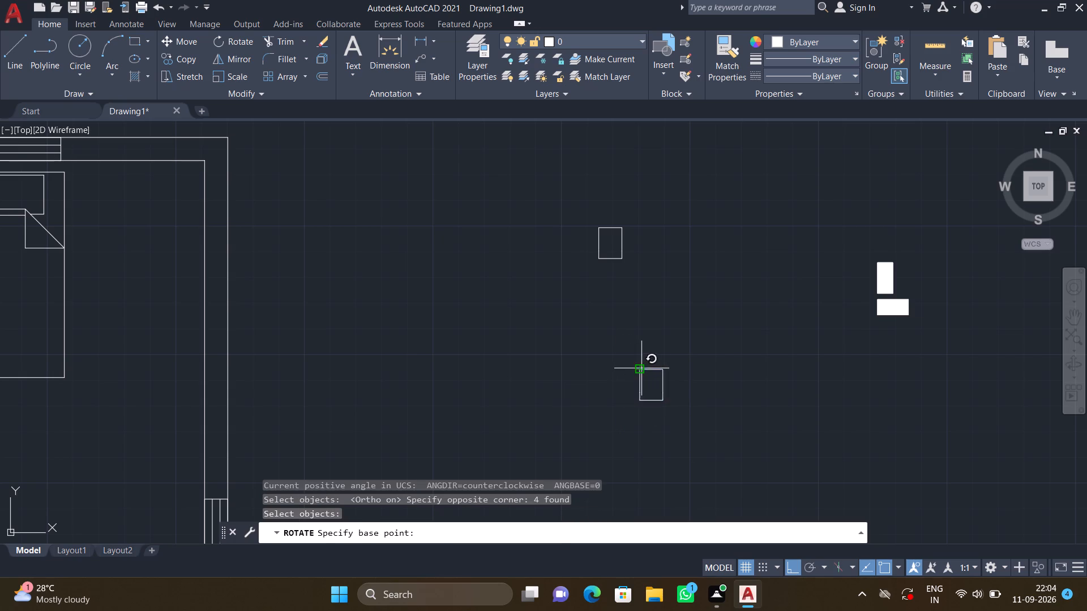
click(632, 402)
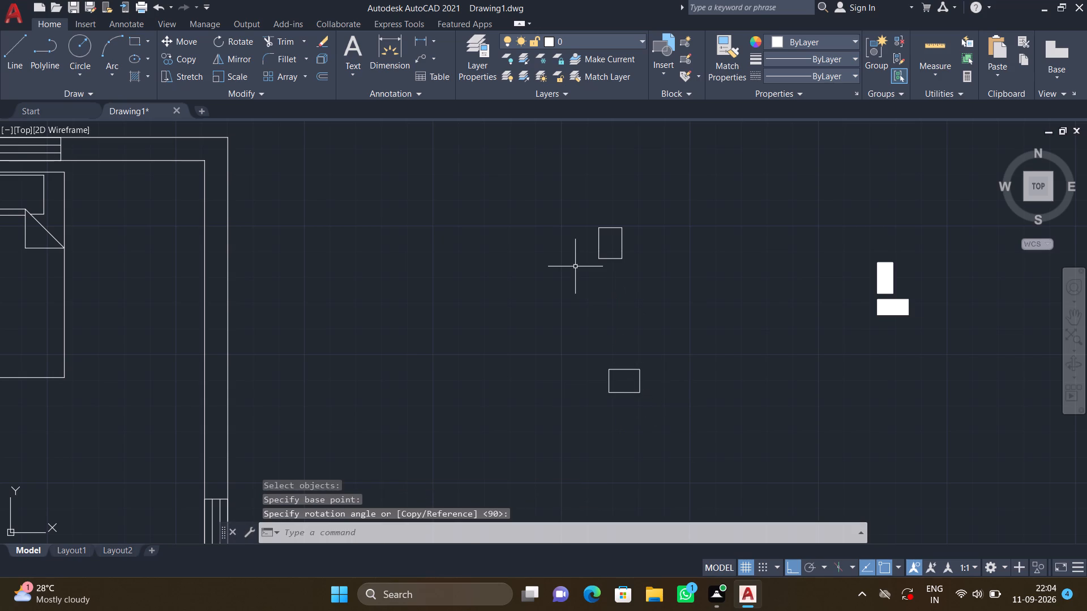
Fill both the upright and the horizontal 9" by 12" rectangles with a SOLID hatch.
key(h)
key(Return)
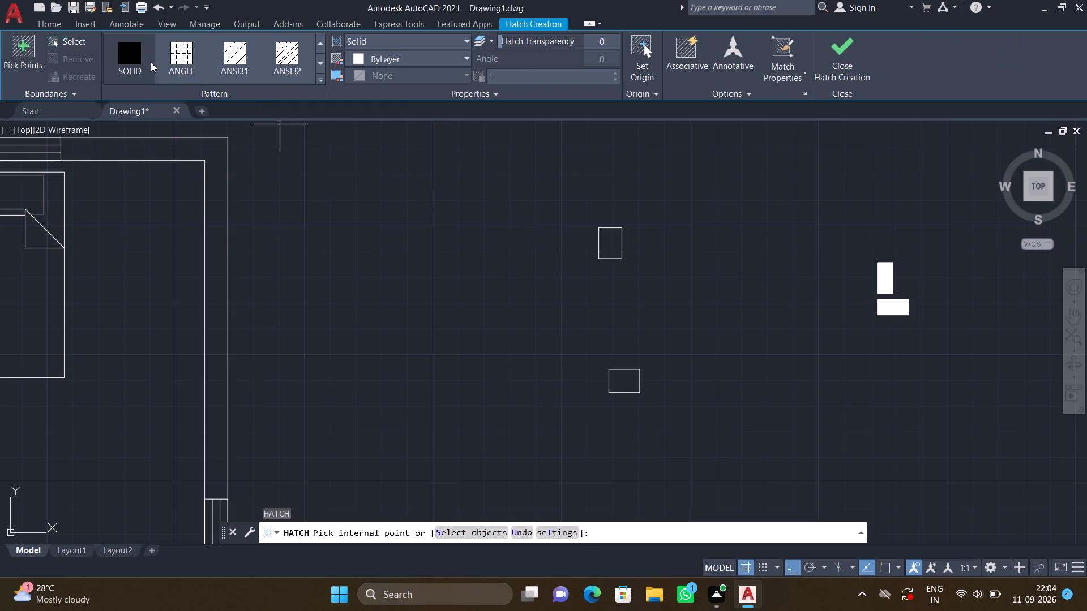
click(139, 58)
click(613, 239)
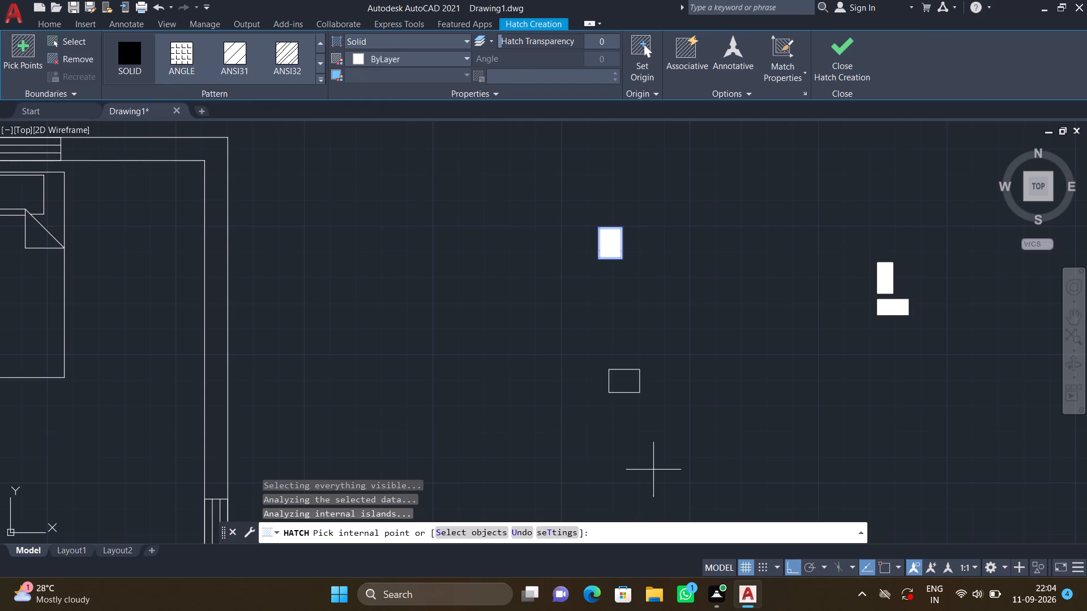
click(626, 386)
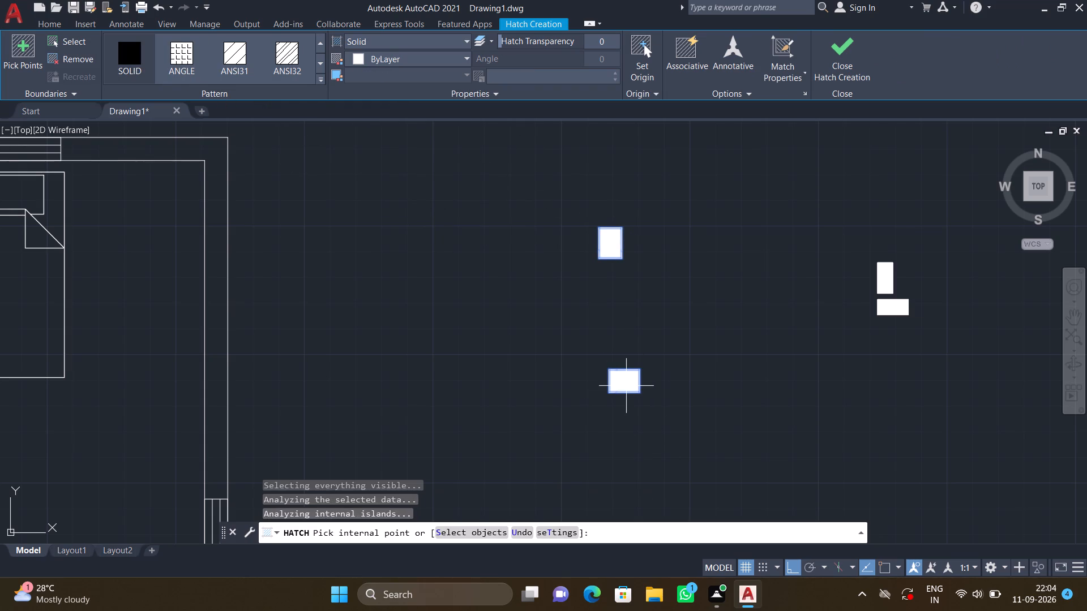
key(Return)
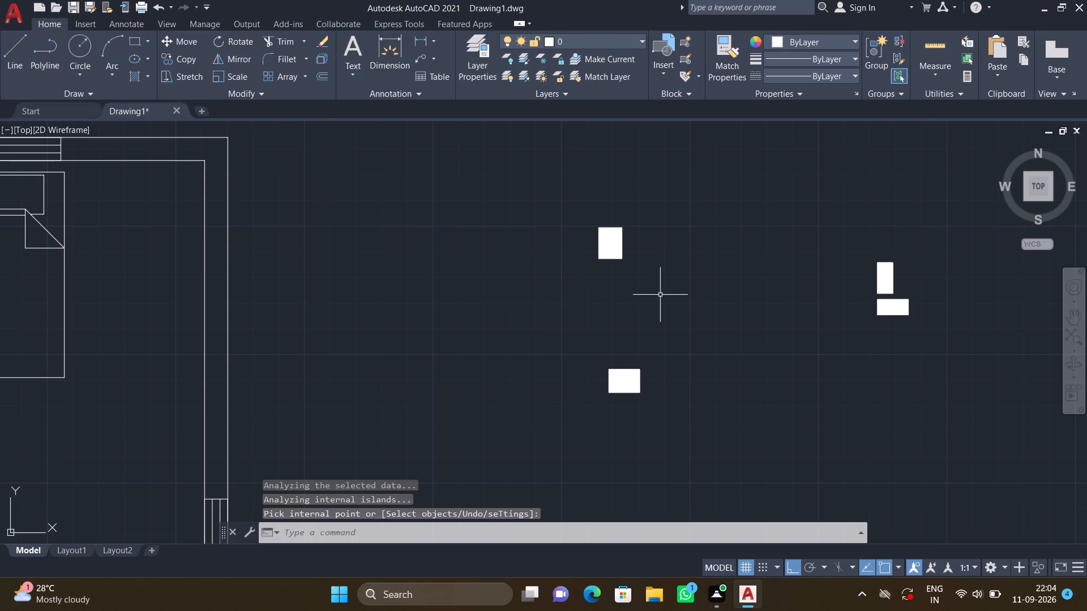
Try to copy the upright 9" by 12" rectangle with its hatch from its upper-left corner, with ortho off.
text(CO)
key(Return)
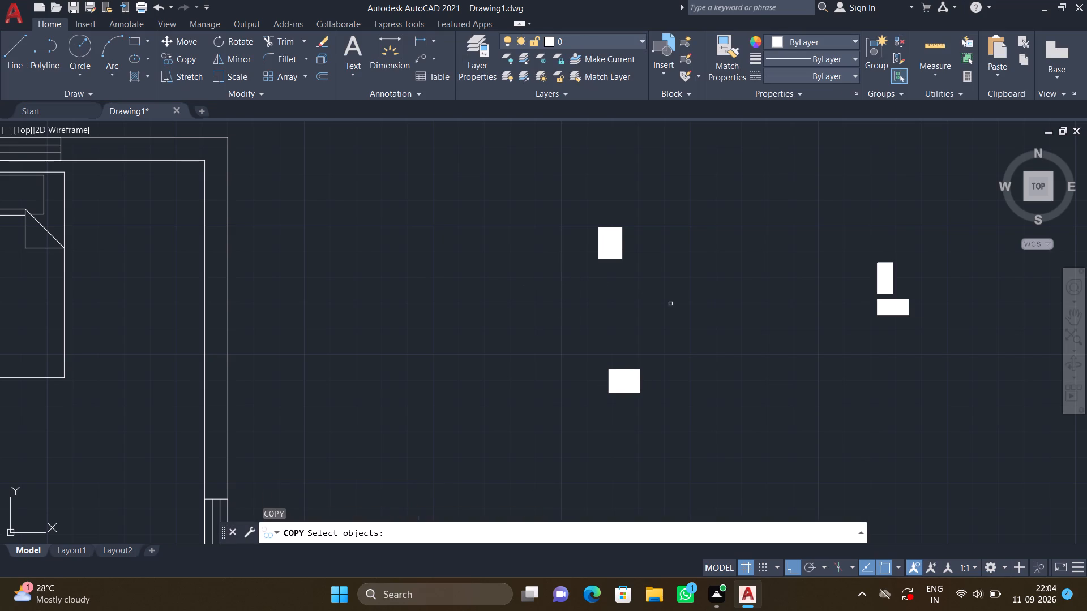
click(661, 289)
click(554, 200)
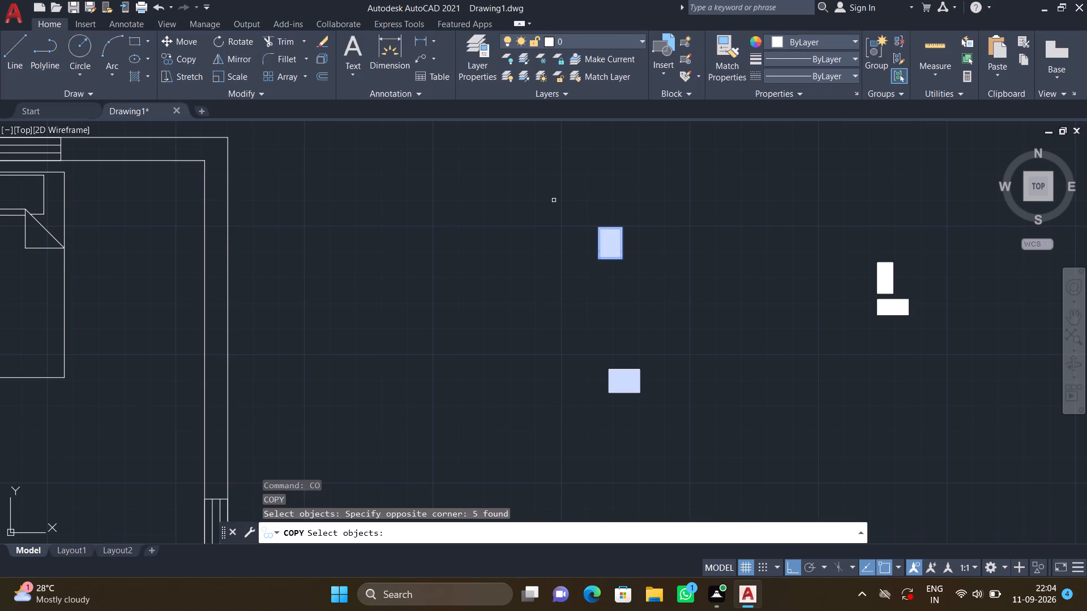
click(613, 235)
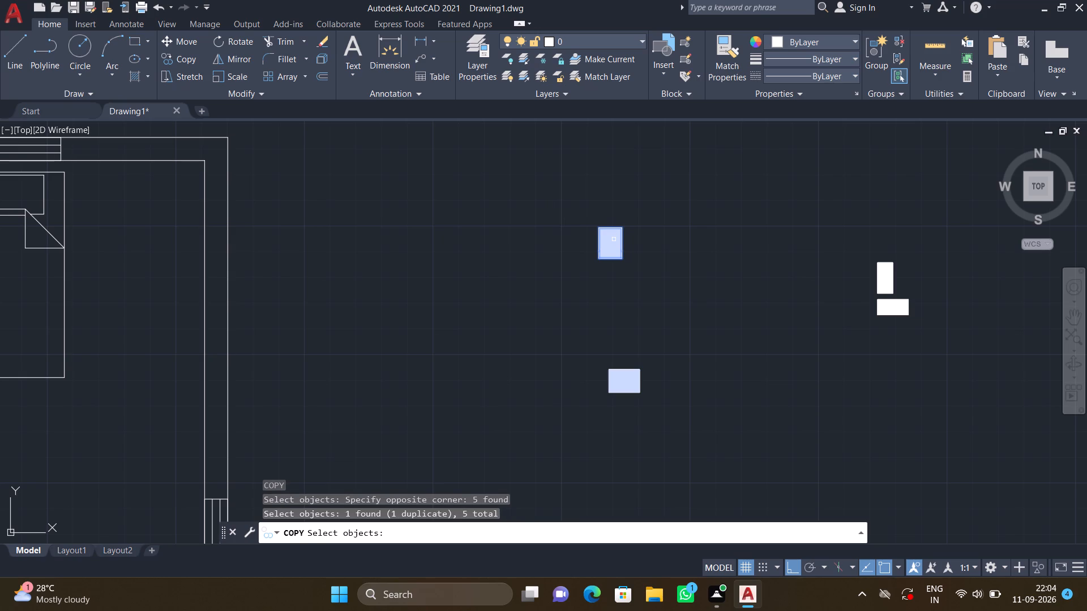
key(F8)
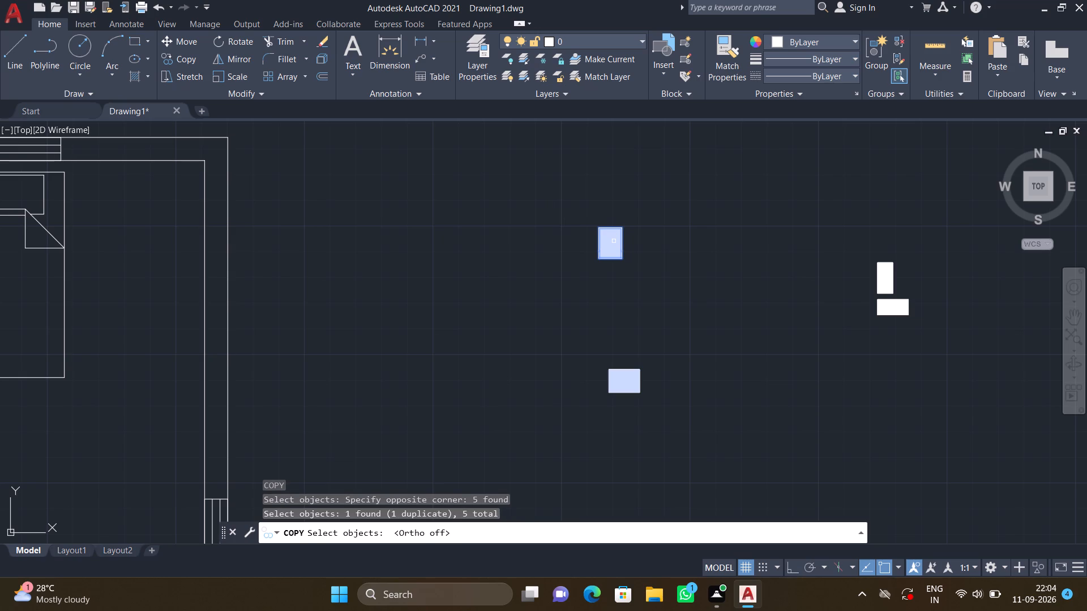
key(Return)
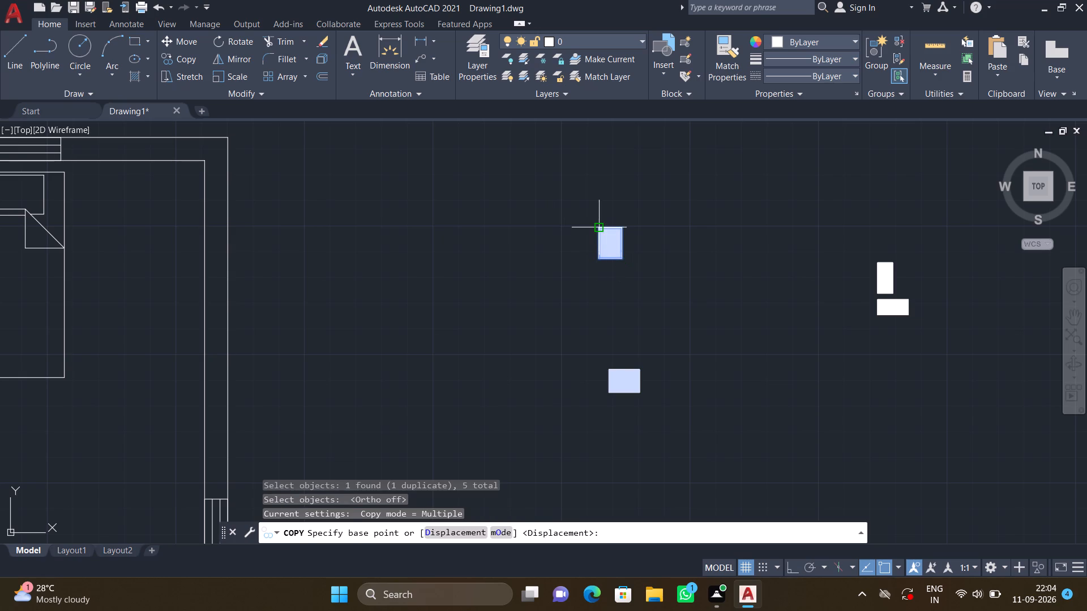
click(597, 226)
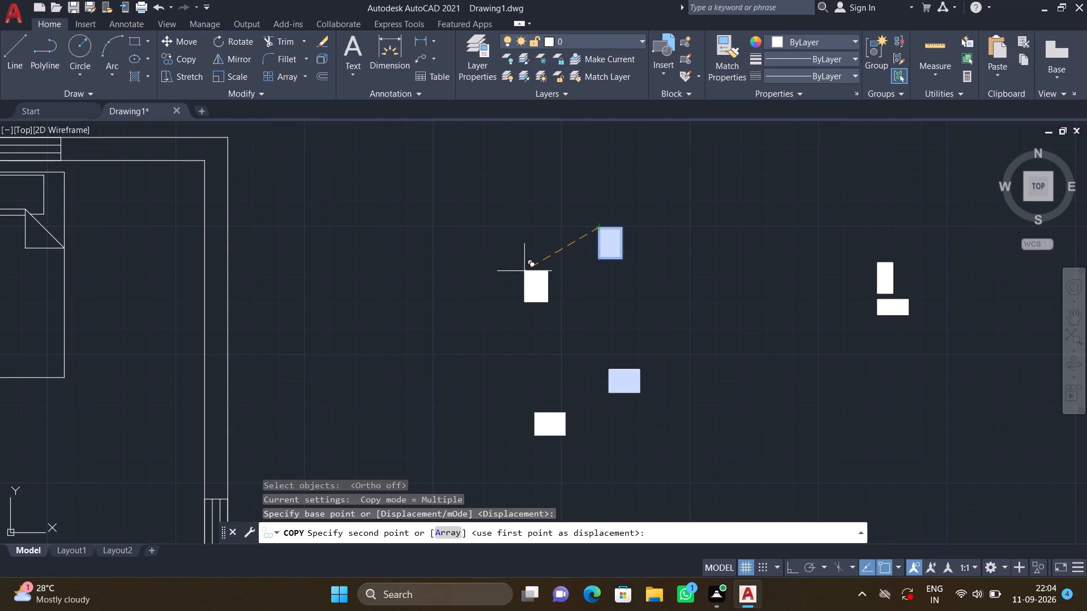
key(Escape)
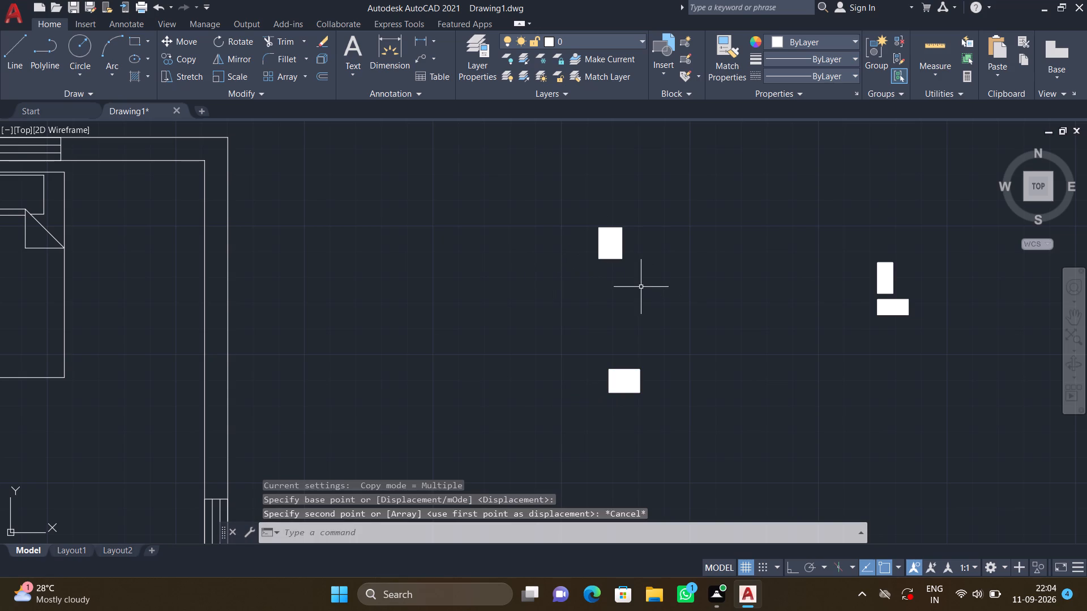
Copy the hatched upright 6" by 12" rectangle from its upper-left corner onto the wall's west face, at the partition junction below the northeast bedroom's door.
scroll(643, 277, down, 1)
scroll(798, 278, up, 2)
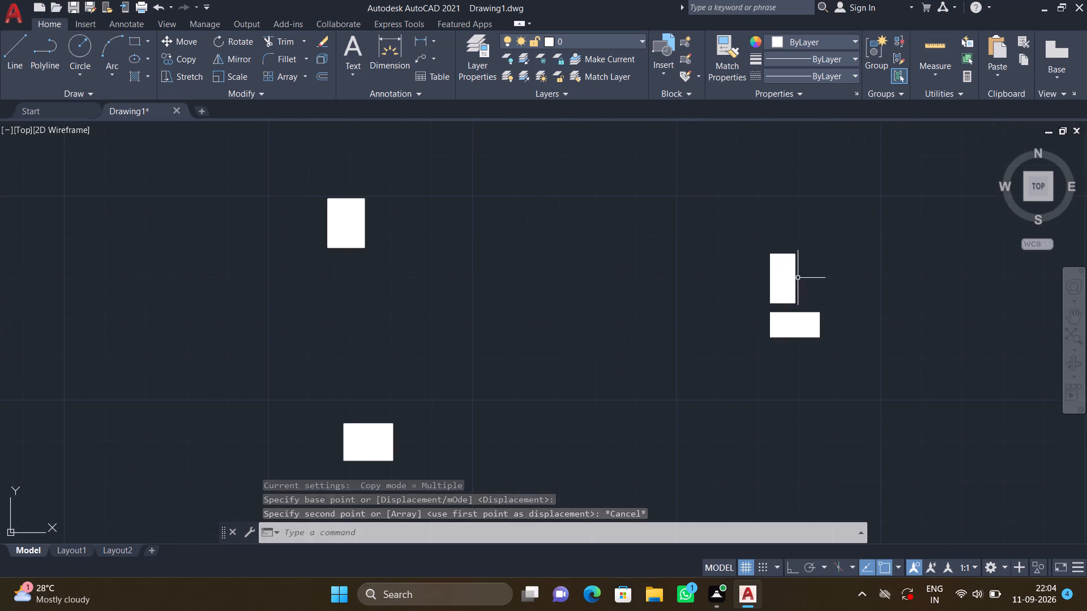
text(CO)
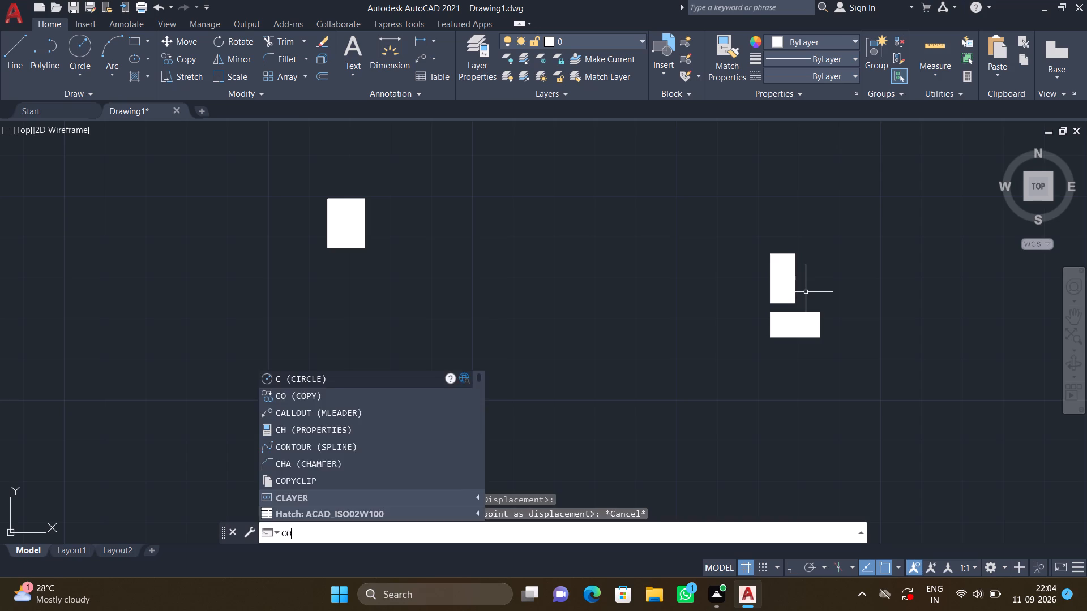
key(Return)
click(805, 307)
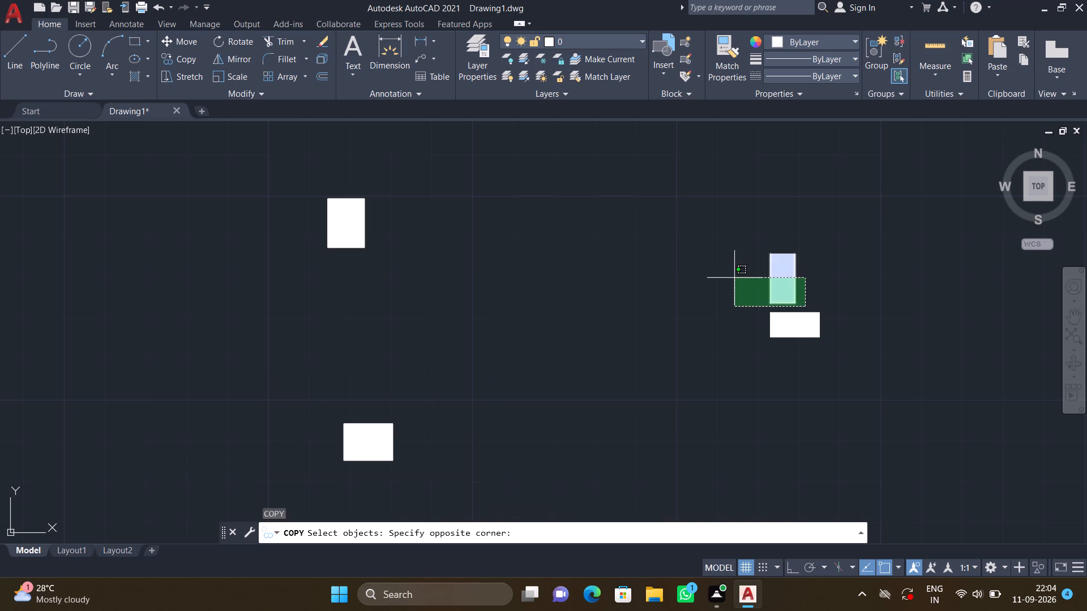
click(735, 242)
click(797, 263)
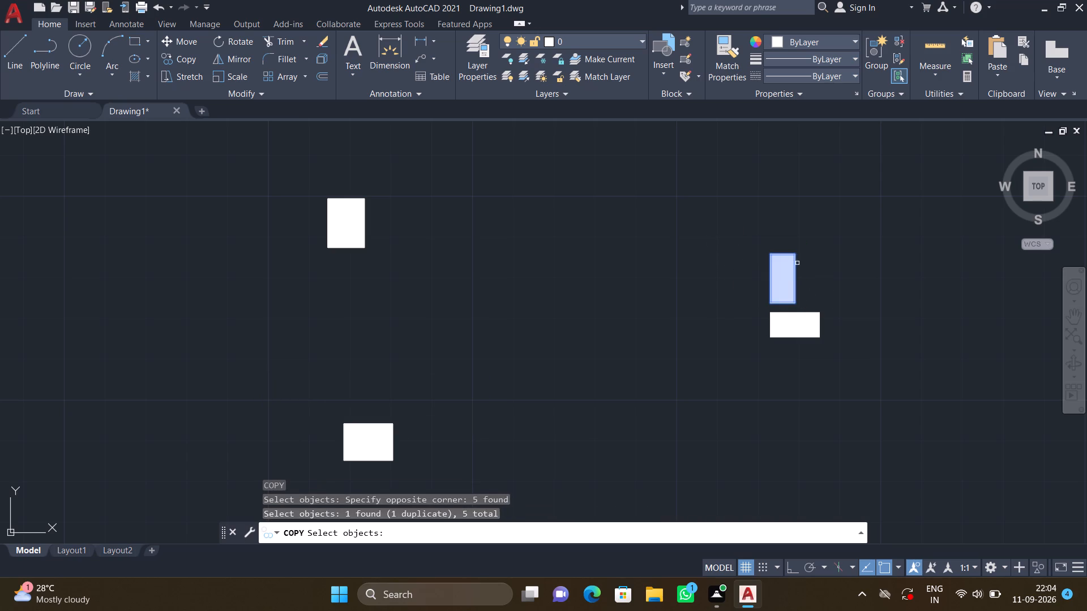
key(Return)
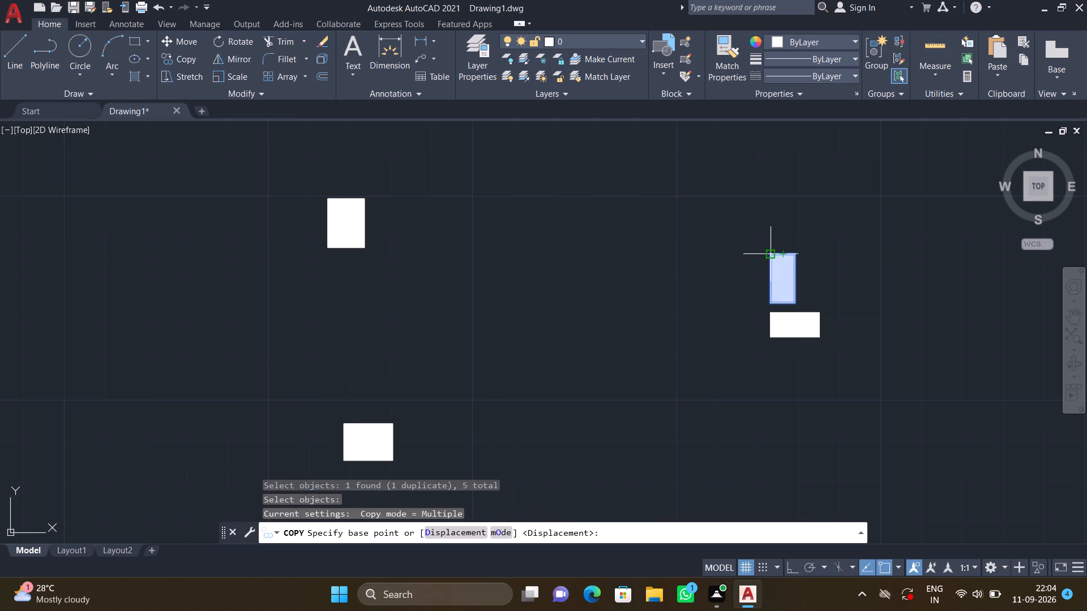
click(772, 253)
scroll(661, 299, down, 2)
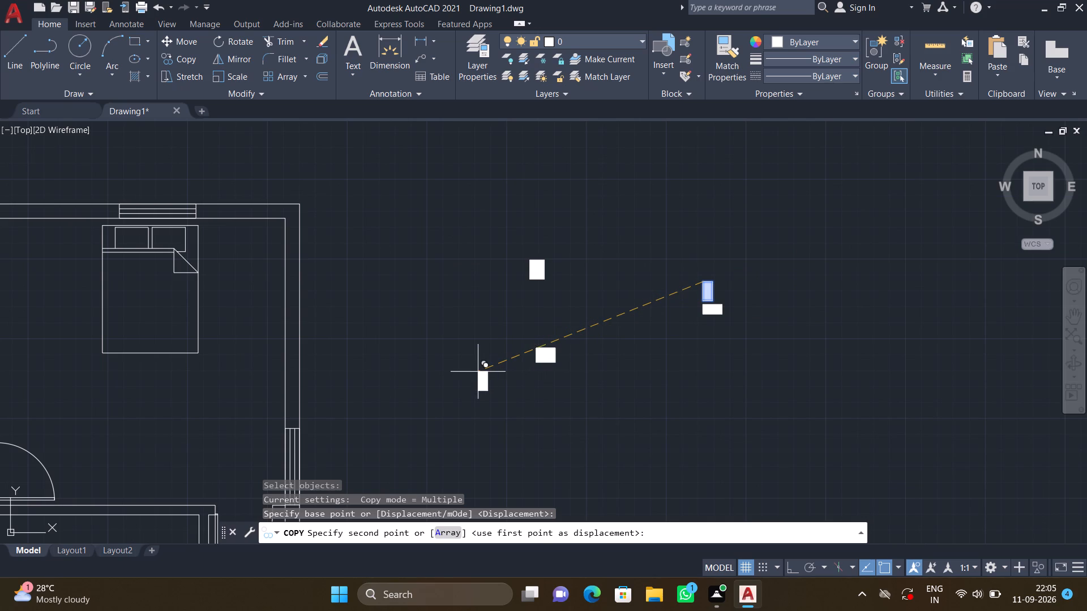
scroll(477, 373, down, 1)
middle_drag(276, 394, 279, 388)
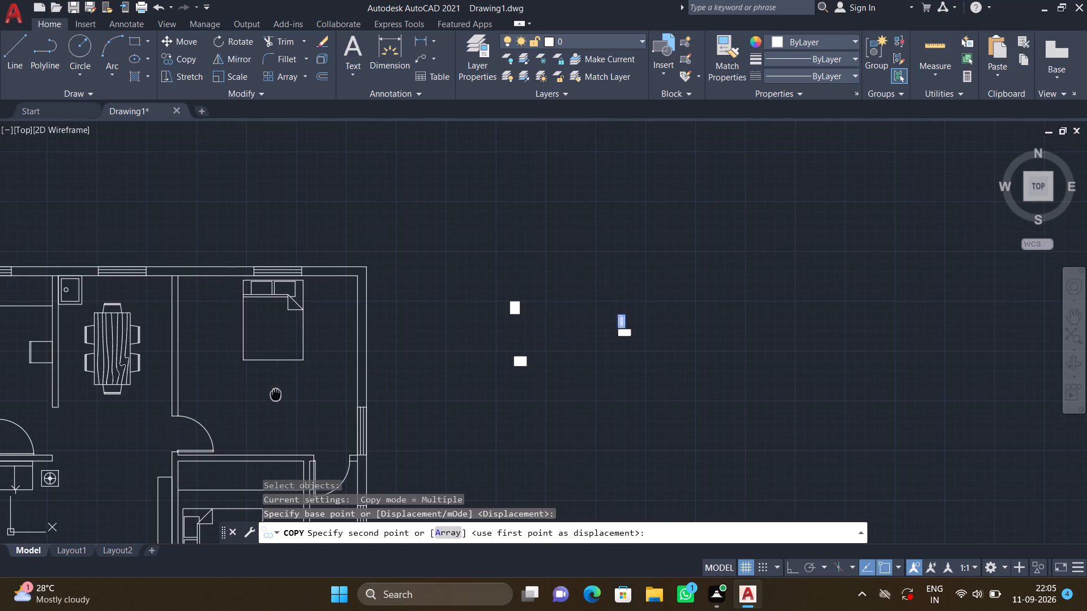
middle_drag(279, 388, 359, 273)
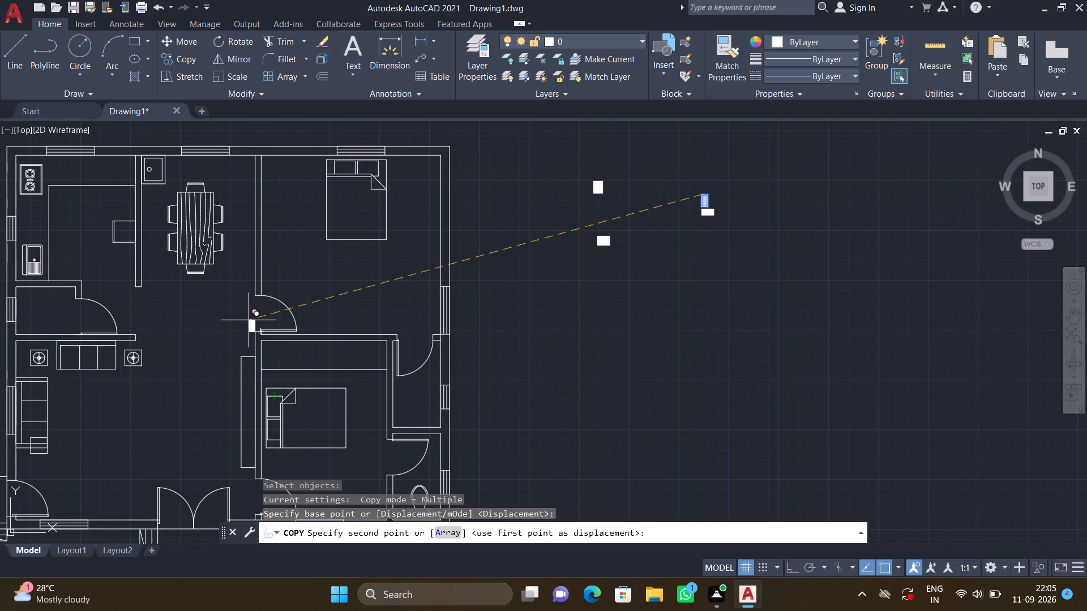
scroll(234, 343, up, 3)
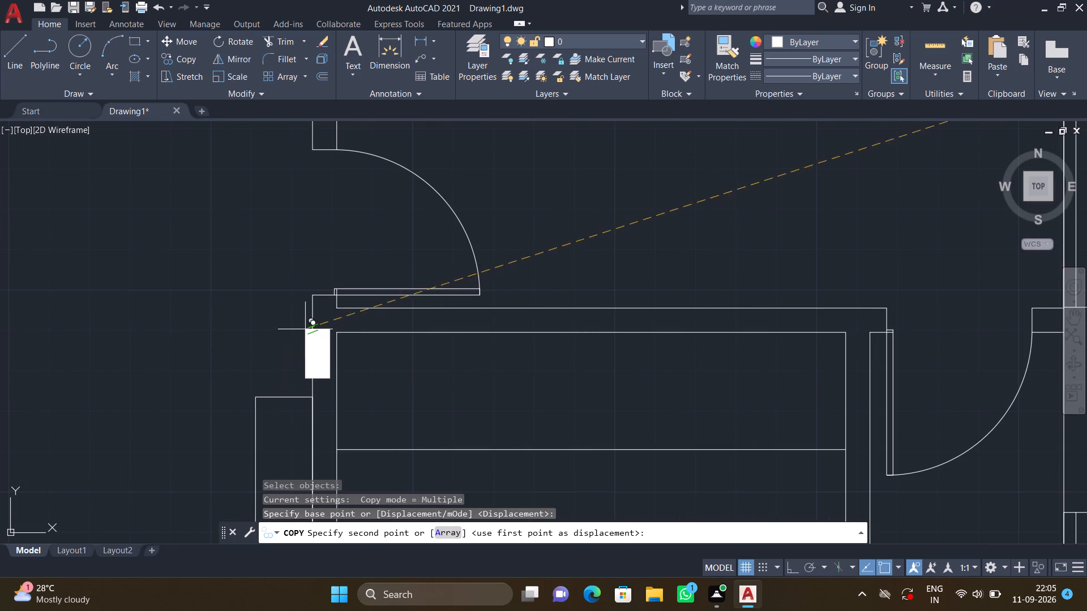
scroll(307, 320, up, 1)
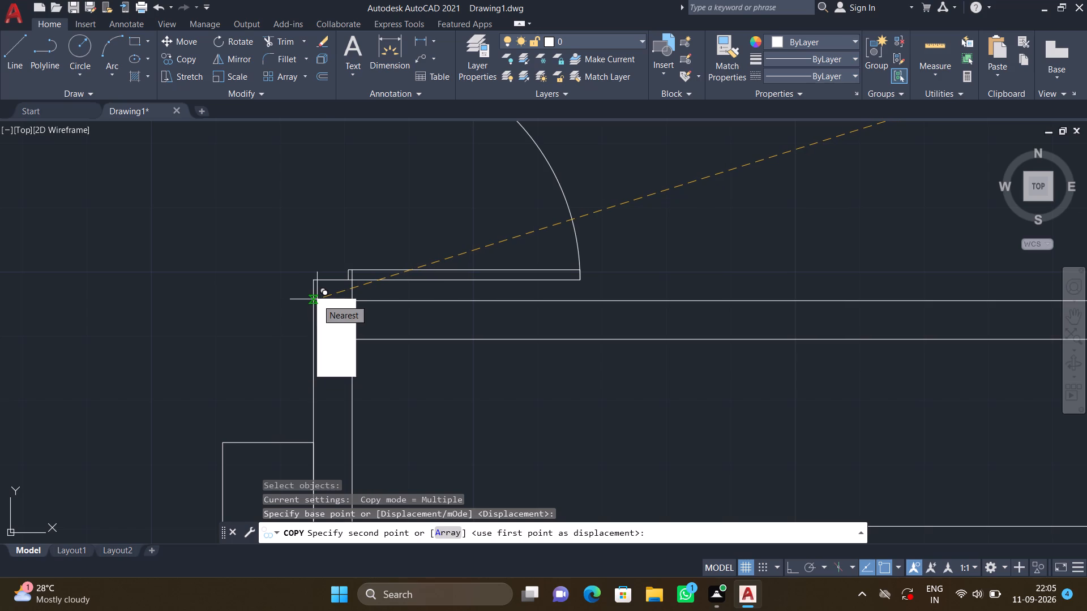
scroll(317, 299, up, 2)
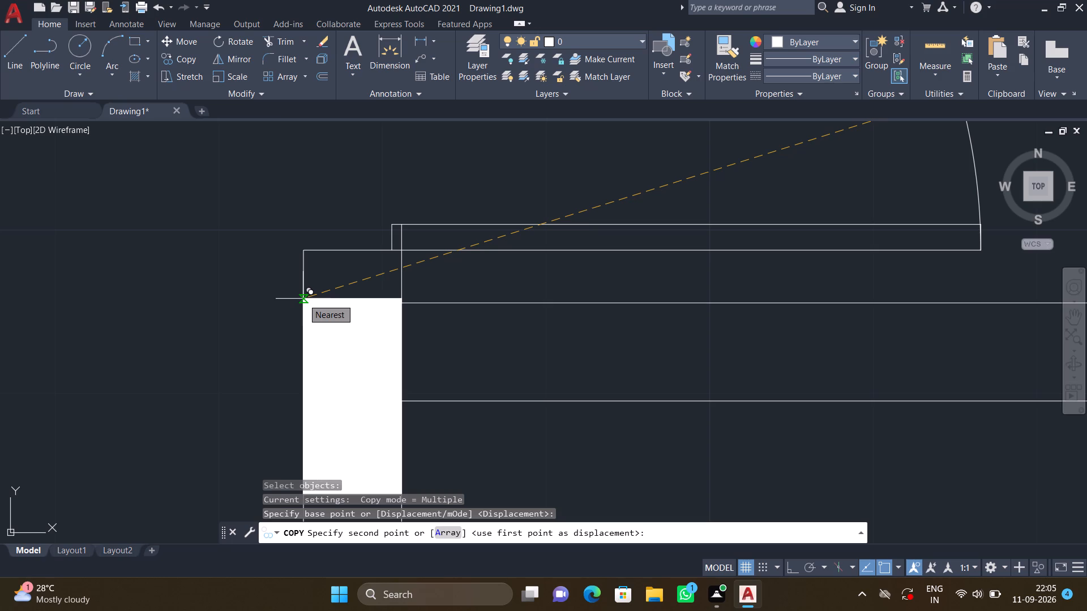
click(303, 299)
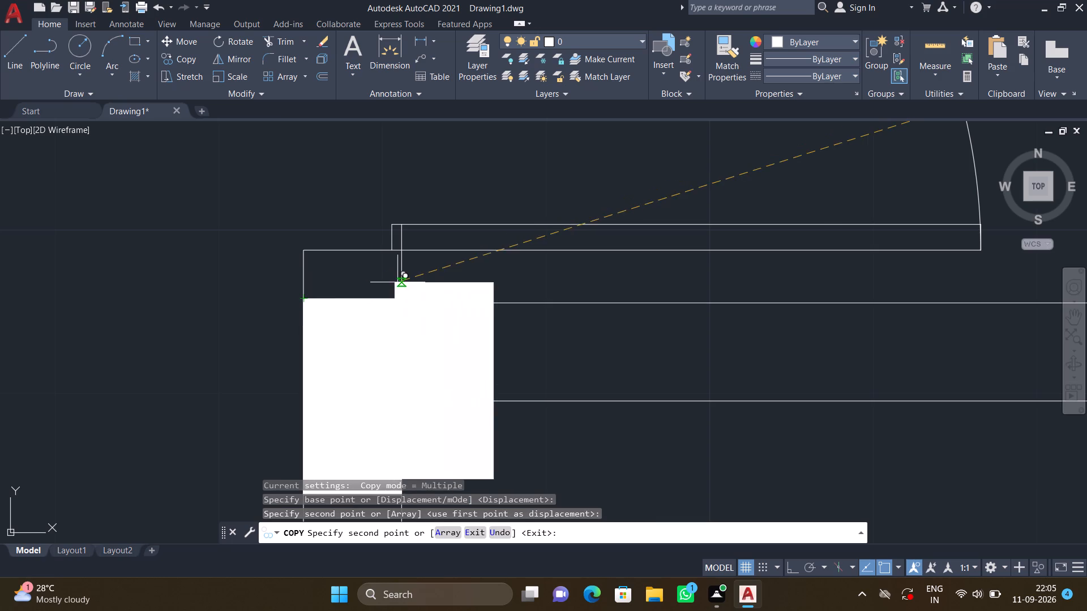
Copy the hatched horizontal 6" by 12" rectangle from its upper-left corner onto the east end of the wall behind the three-seat sofa.
scroll(401, 282, down, 3)
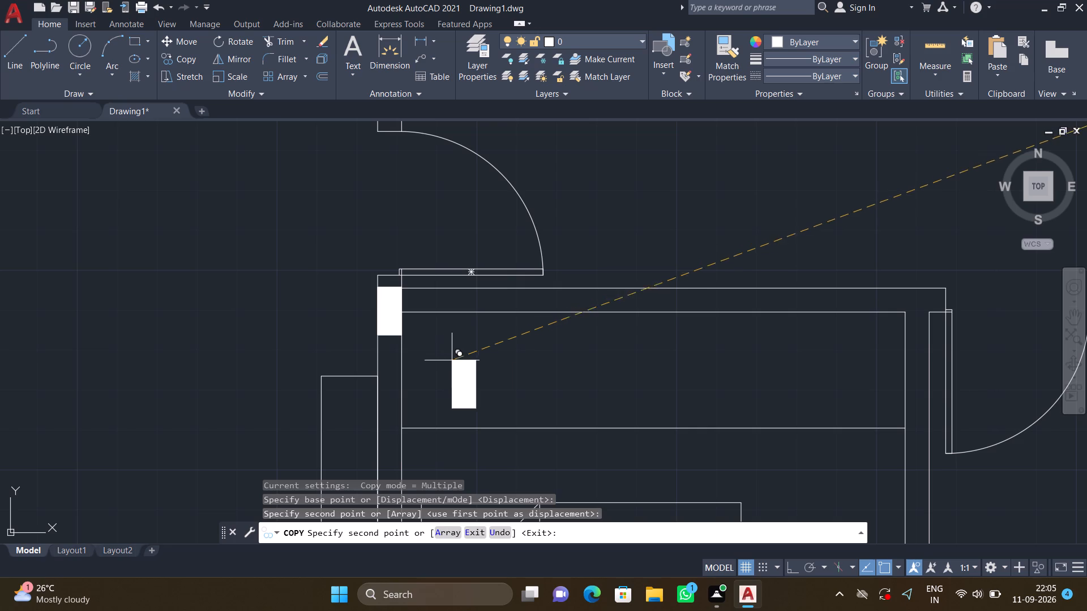
key(Return)
scroll(563, 320, down, 3)
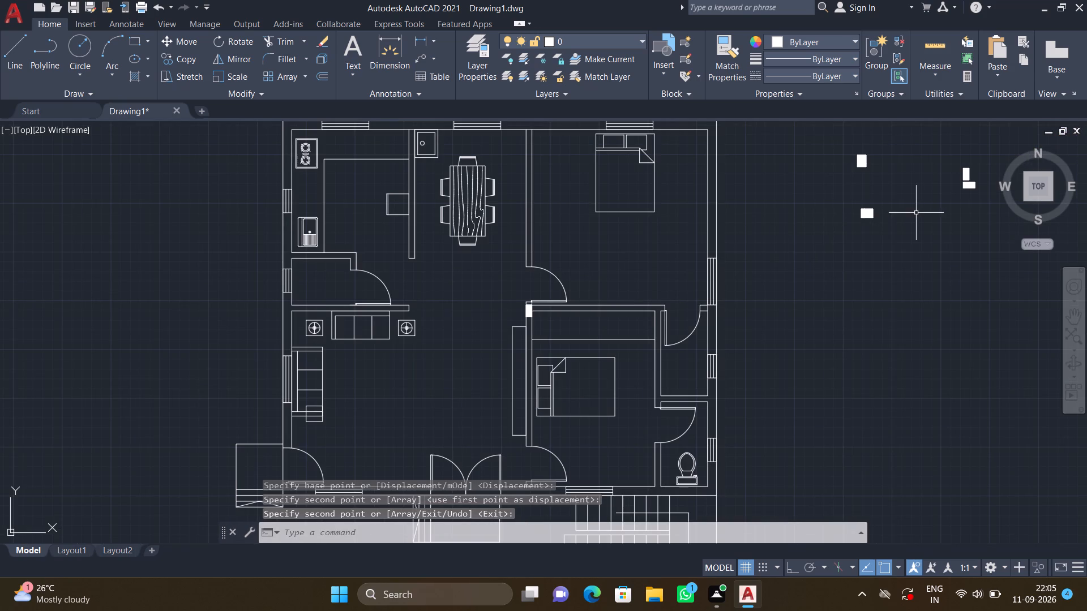
middle_drag(922, 212, 763, 320)
scroll(834, 313, up, 2)
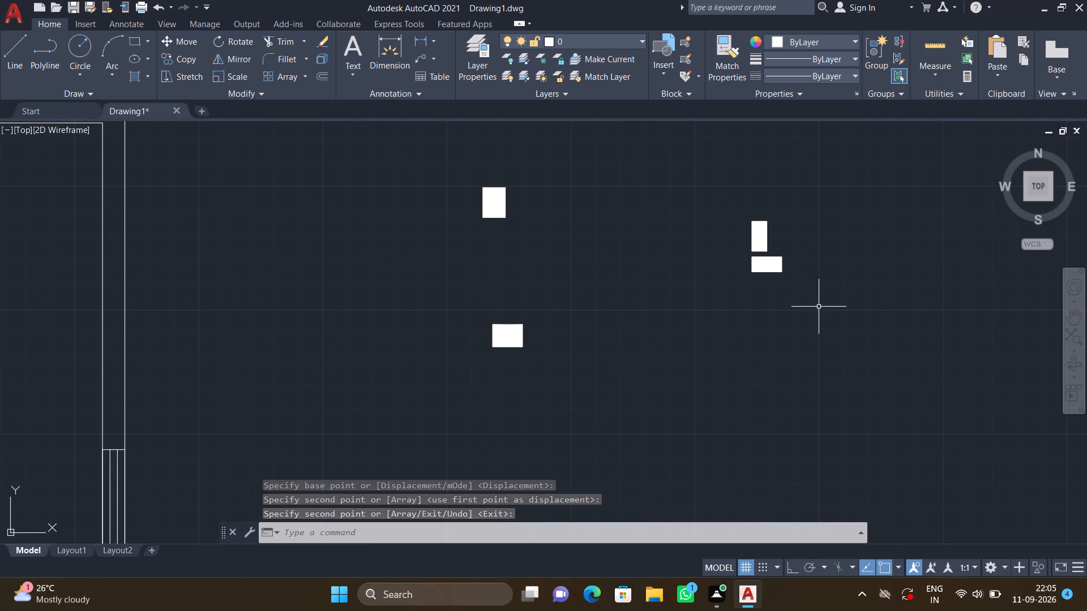
text(CO)
key(Return)
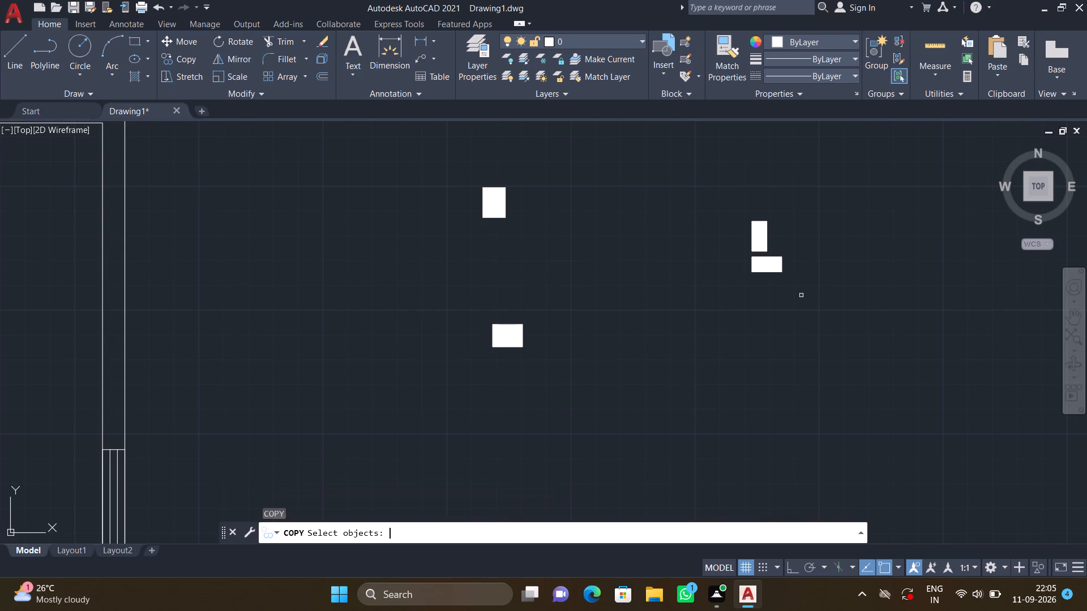
click(787, 281)
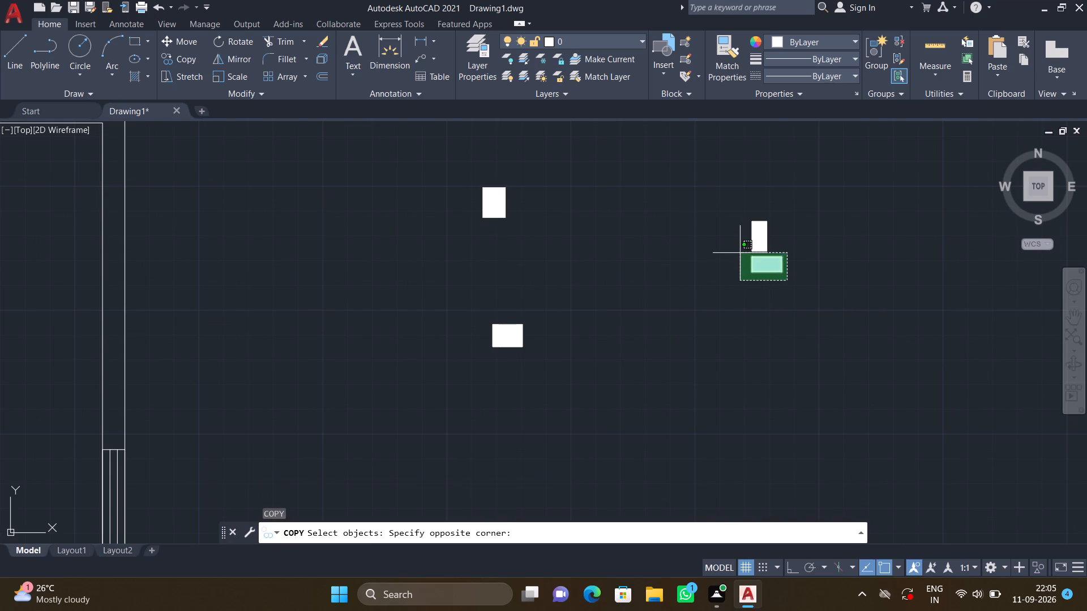
click(740, 253)
scroll(772, 264, up, 2)
click(771, 265)
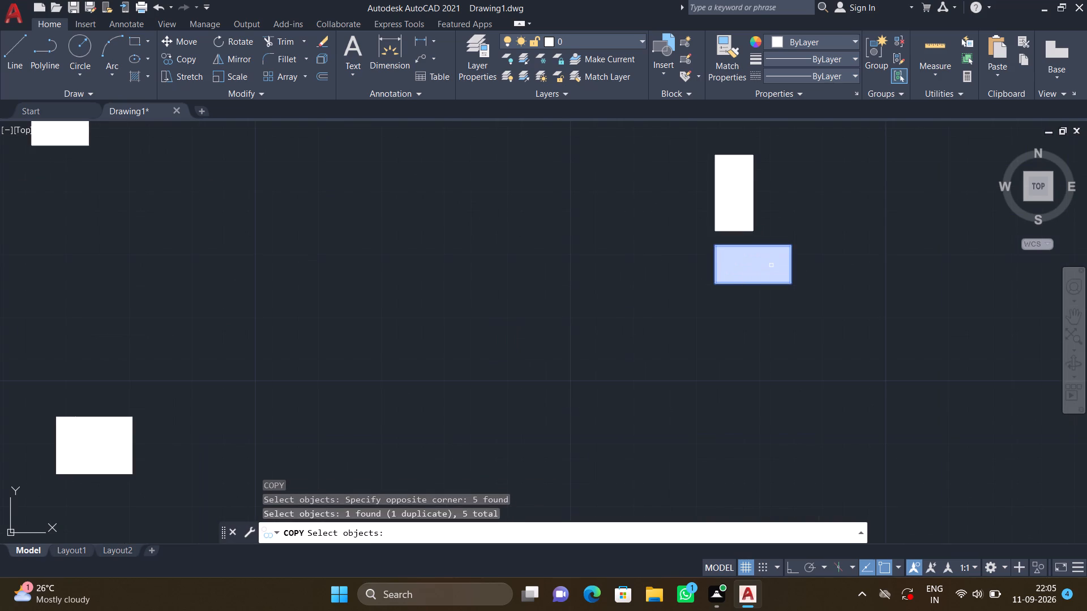
key(Return)
click(712, 245)
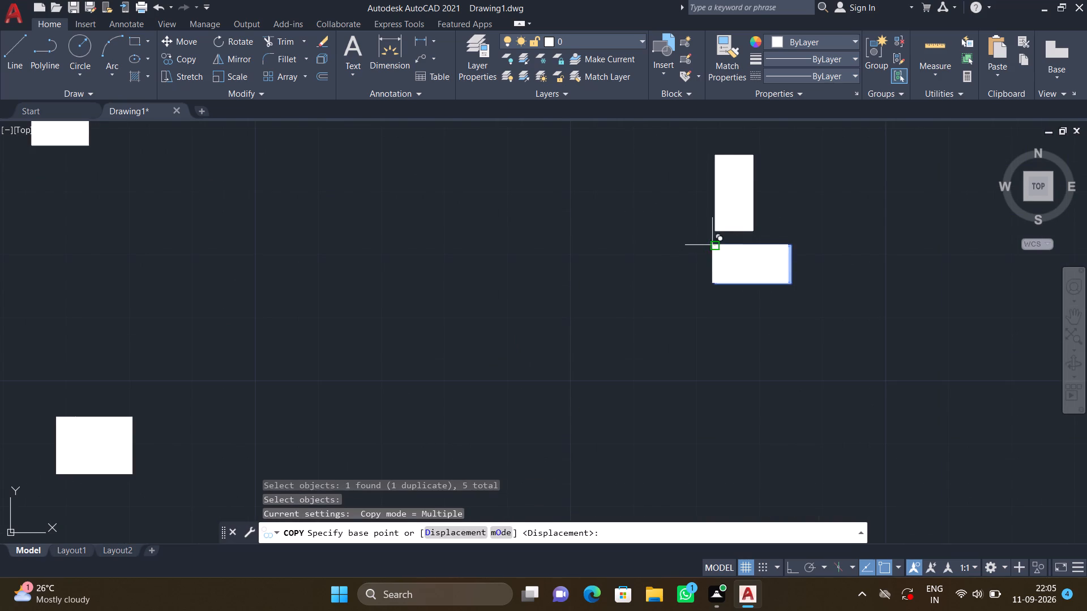
scroll(498, 338, down, 1)
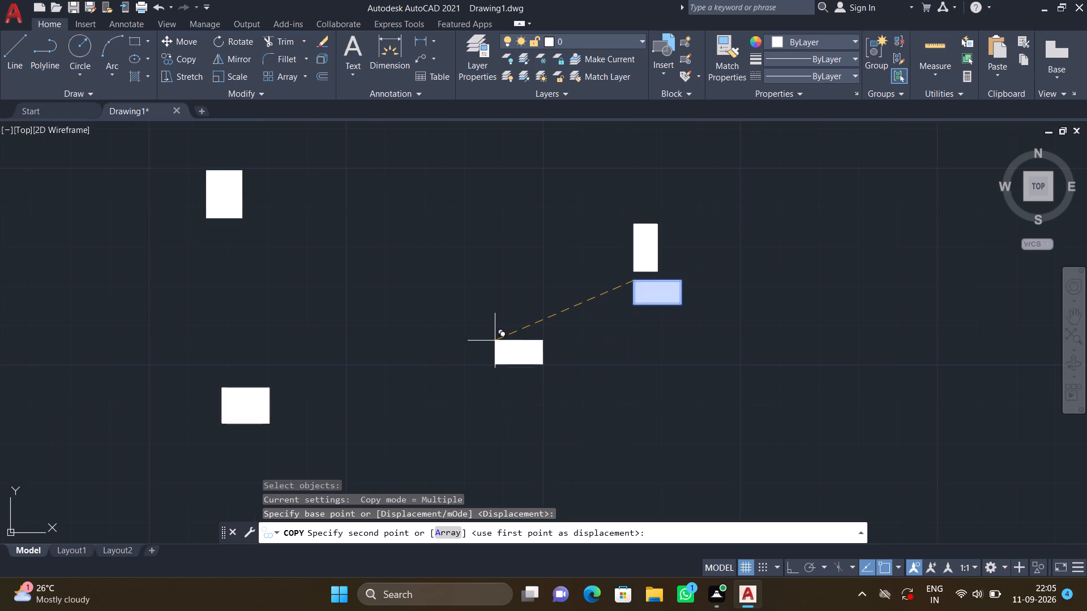
scroll(457, 372, down, 2)
scroll(361, 389, down, 2)
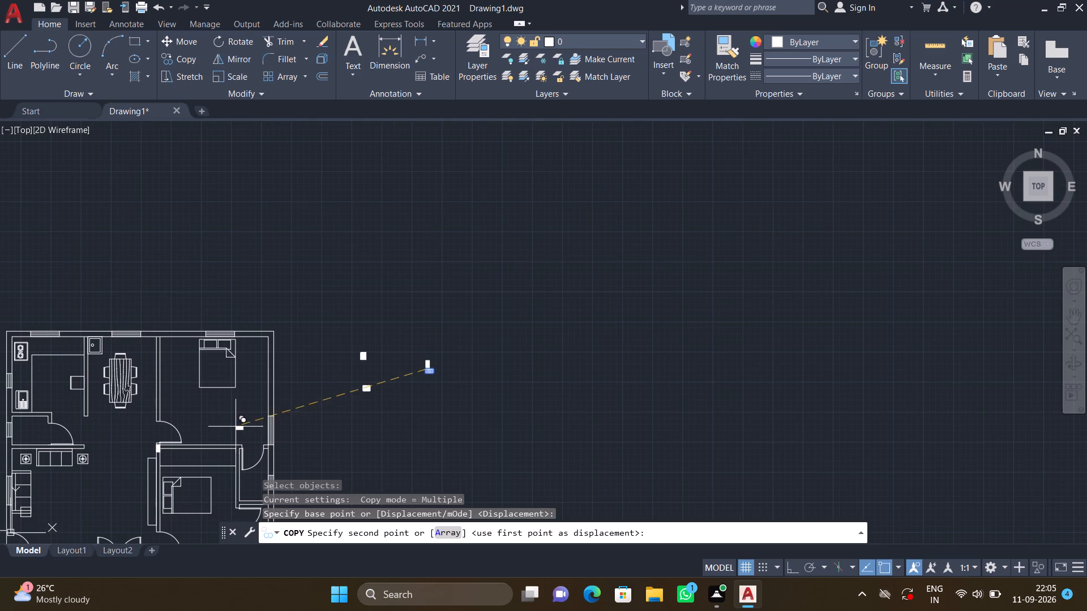
middle_drag(209, 431, 331, 300)
scroll(148, 320, up, 3)
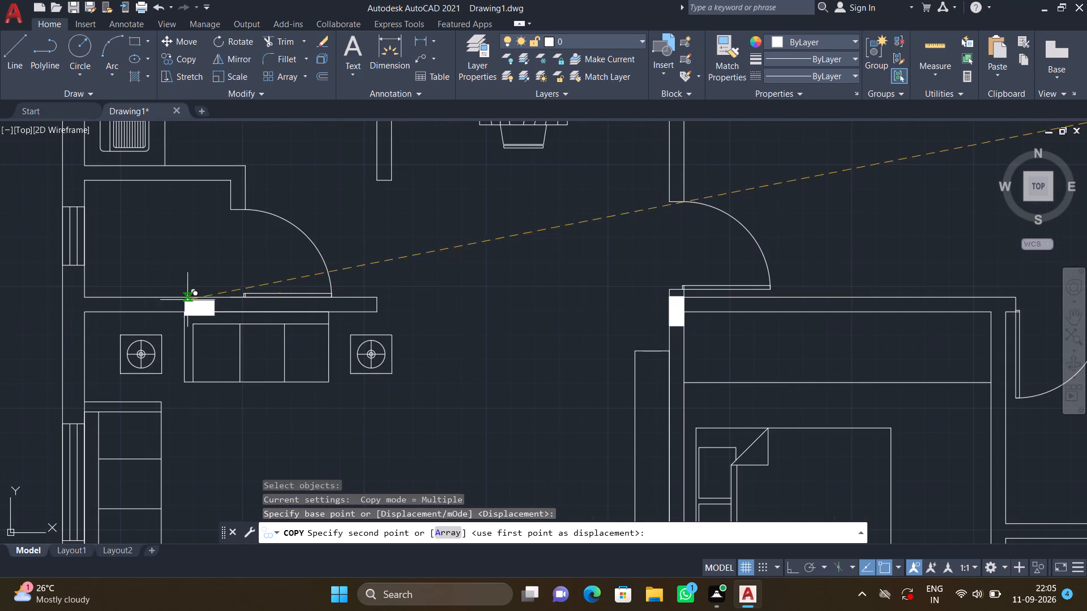
scroll(340, 297, up, 2)
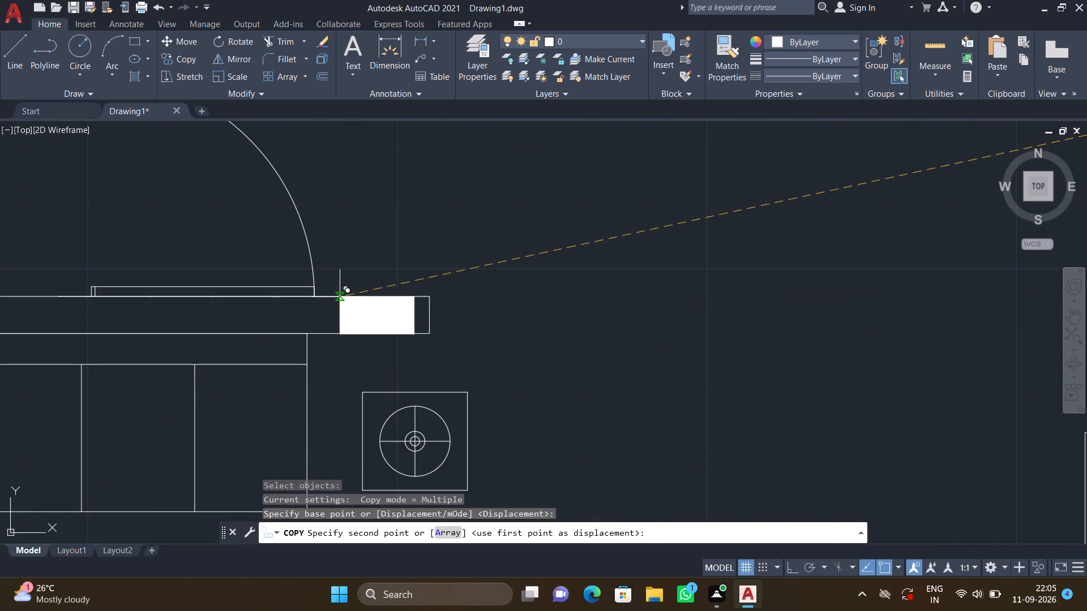
scroll(371, 294, up, 2)
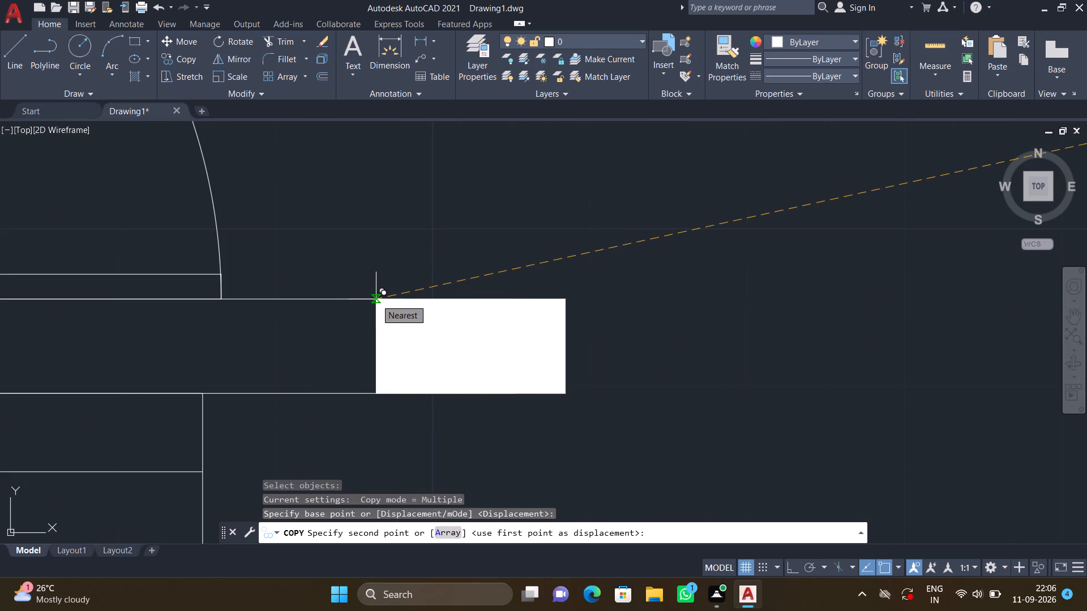
click(376, 299)
scroll(478, 238, down, 5)
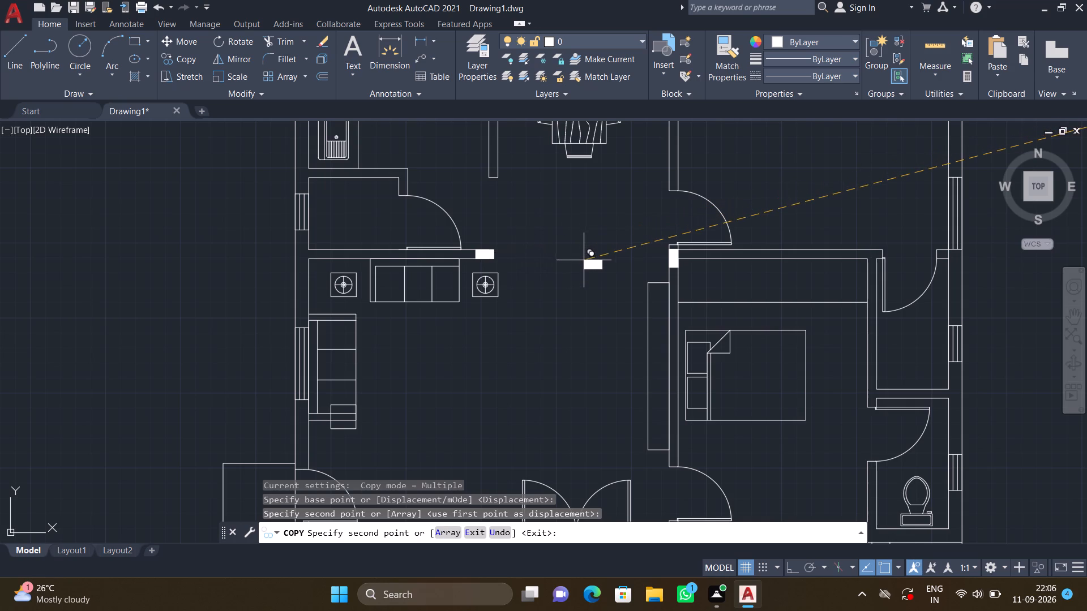
key(Return)
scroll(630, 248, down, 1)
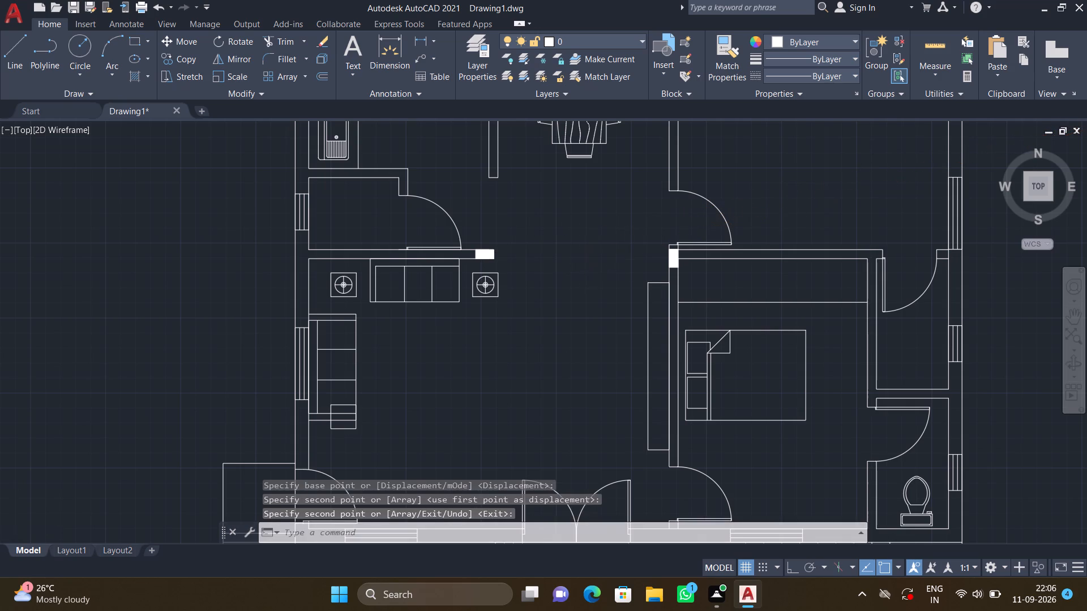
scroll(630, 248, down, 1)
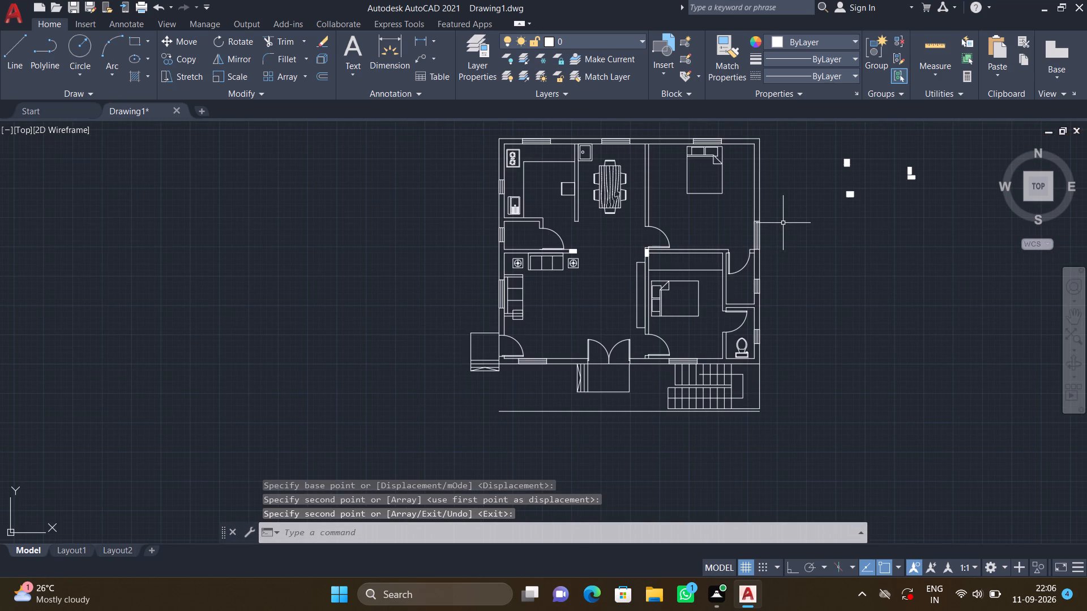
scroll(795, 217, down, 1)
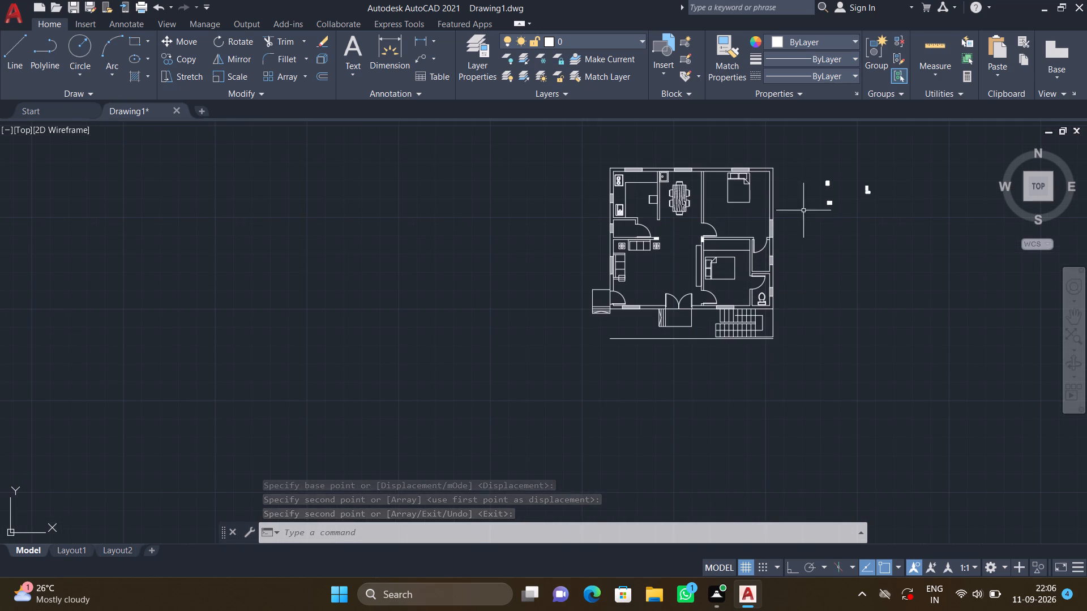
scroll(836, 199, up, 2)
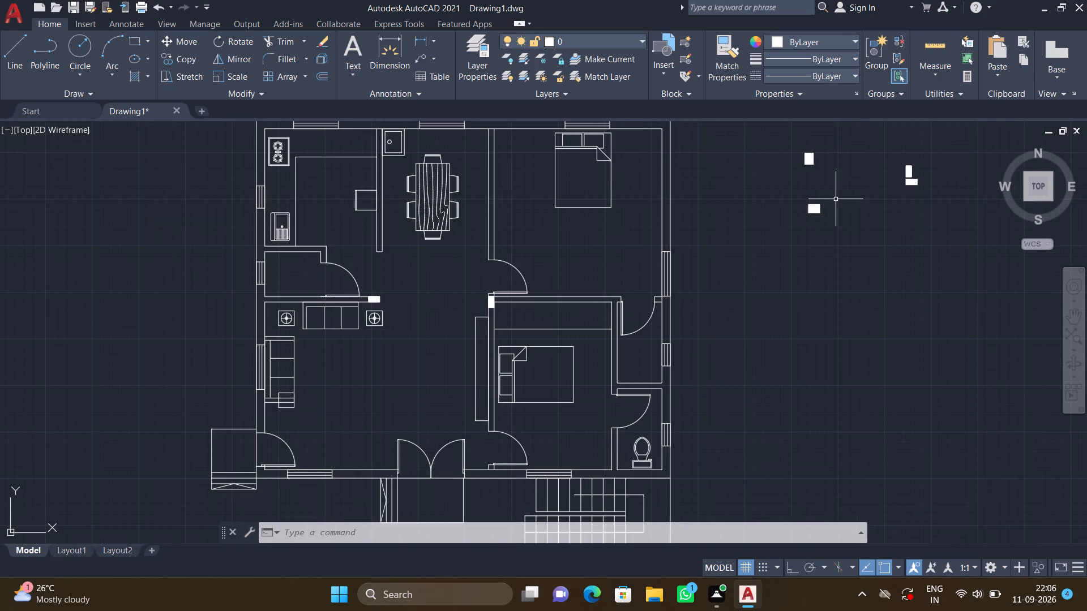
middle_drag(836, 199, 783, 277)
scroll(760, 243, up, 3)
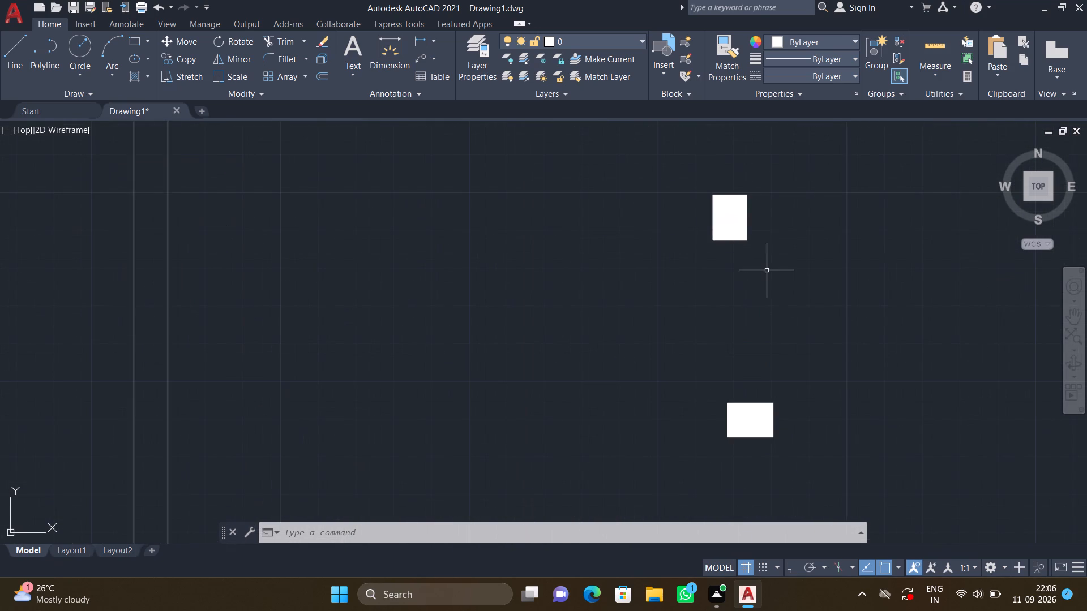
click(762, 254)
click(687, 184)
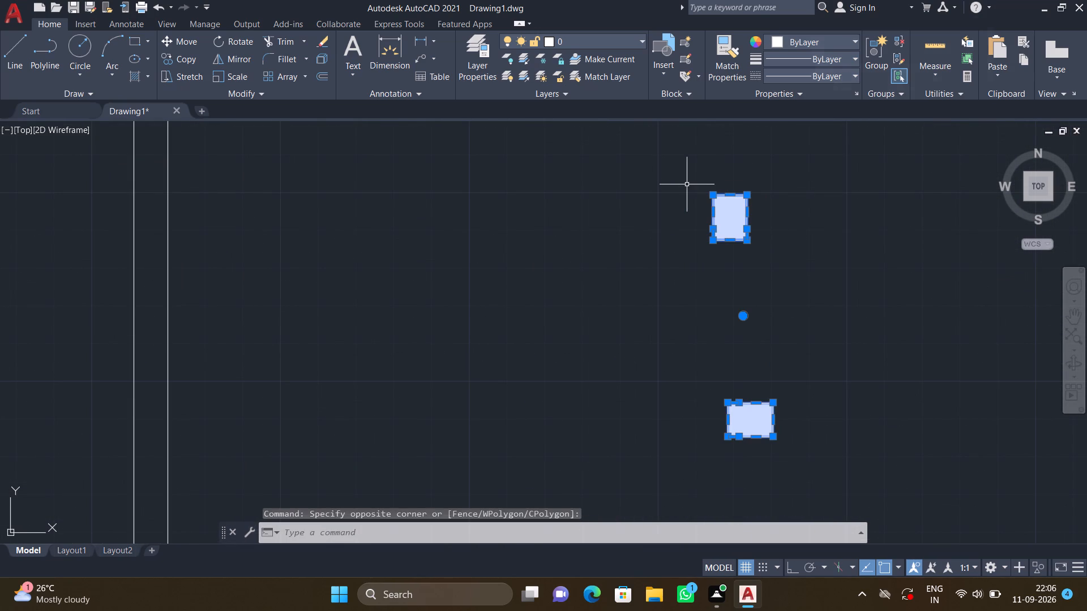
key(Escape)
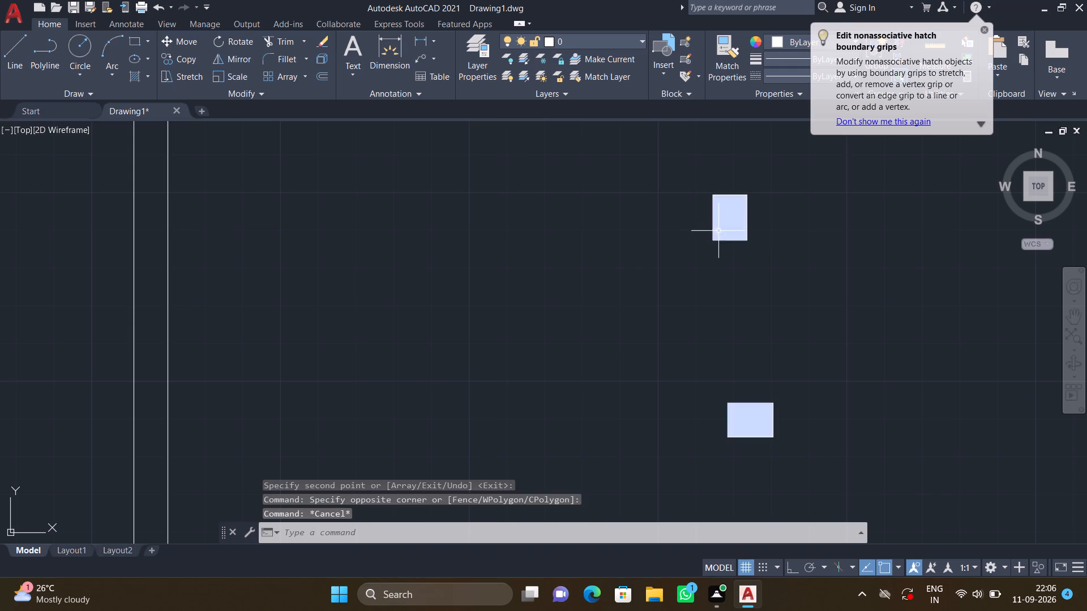
Erase all the loose hatched source rectangles east of the floor plan, along with the short stray line left among them.
scroll(780, 301, down, 2)
drag(948, 347, 948, 345)
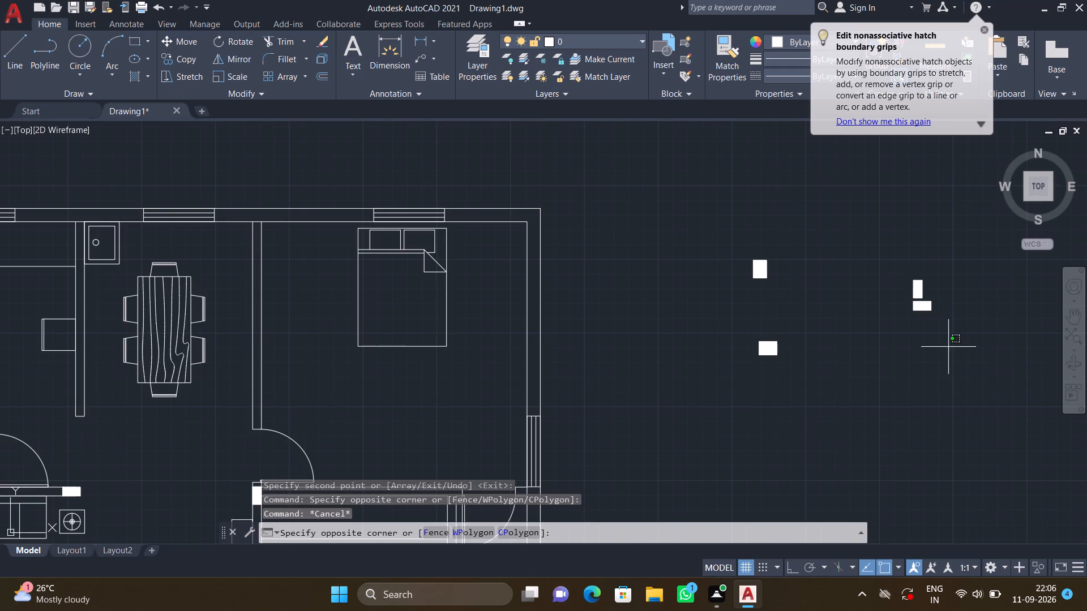
drag(948, 345, 945, 342)
click(699, 242)
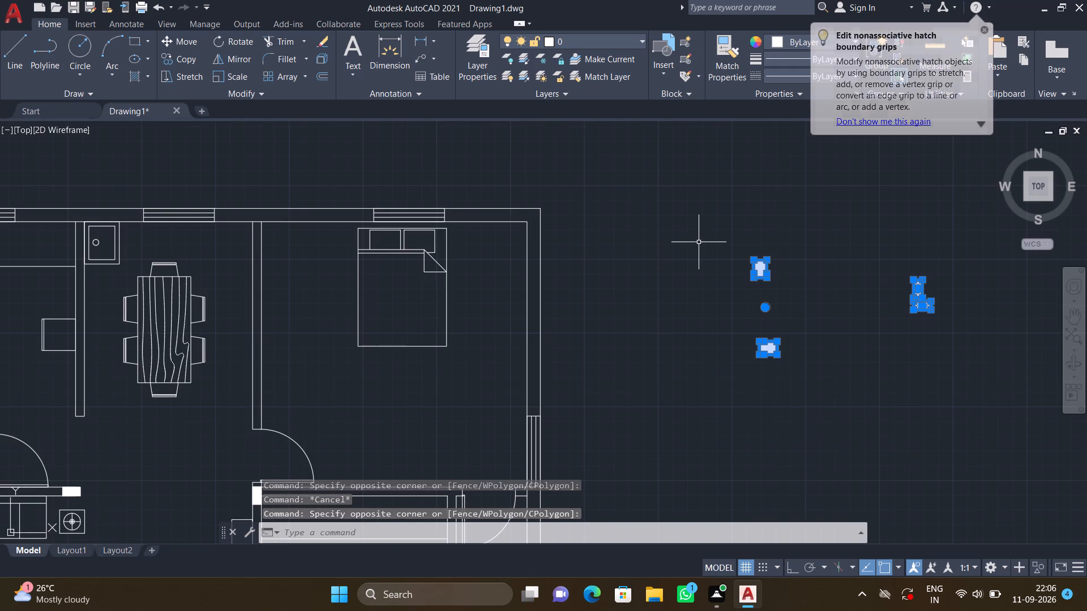
key(Delete)
scroll(765, 357, up, 2)
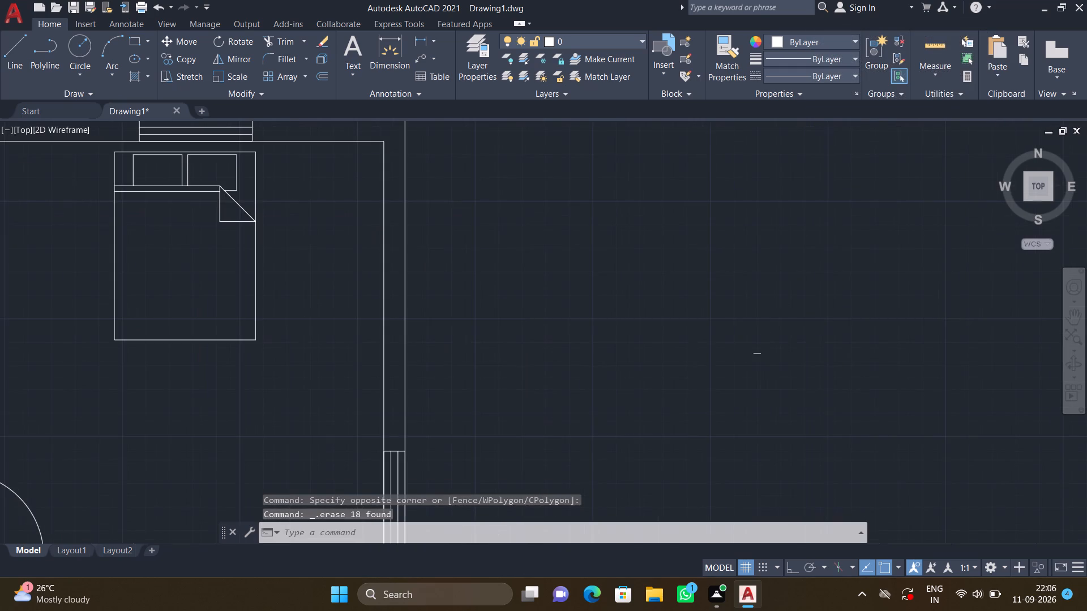
click(760, 351)
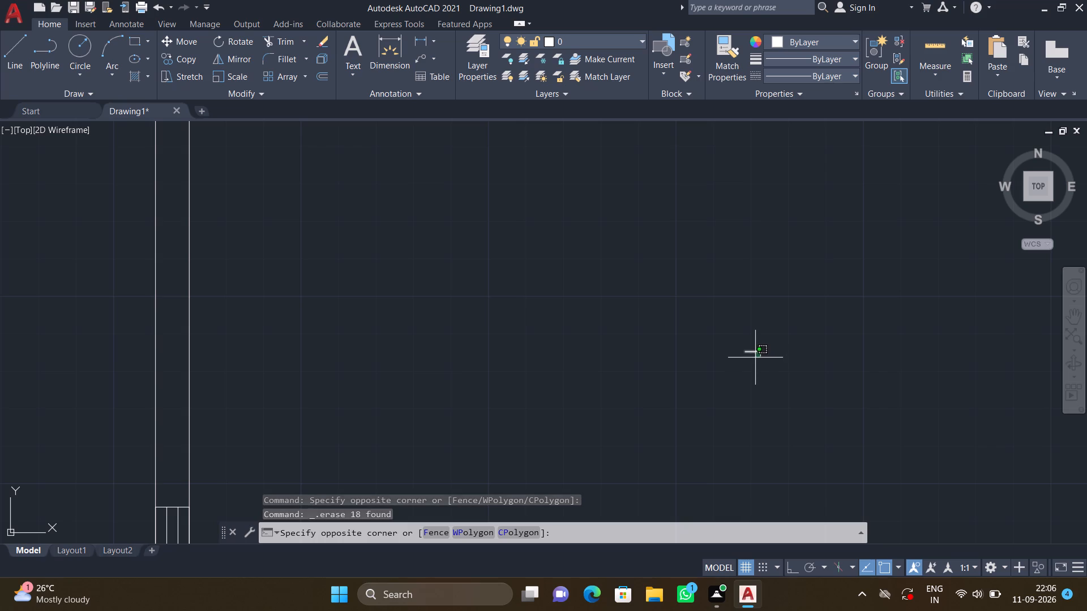
click(750, 350)
click(752, 352)
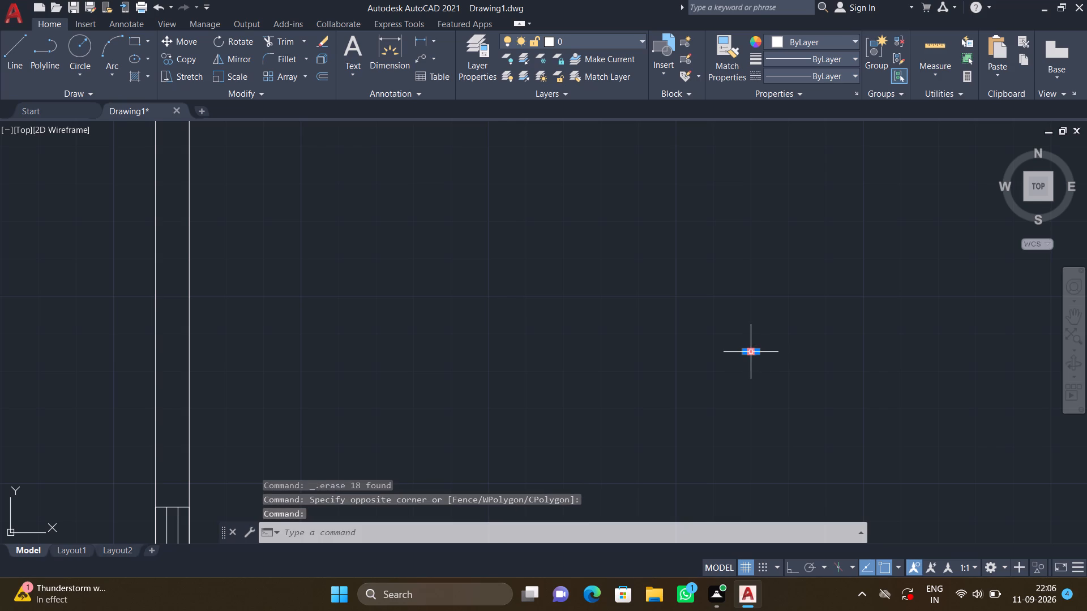
key(Delete)
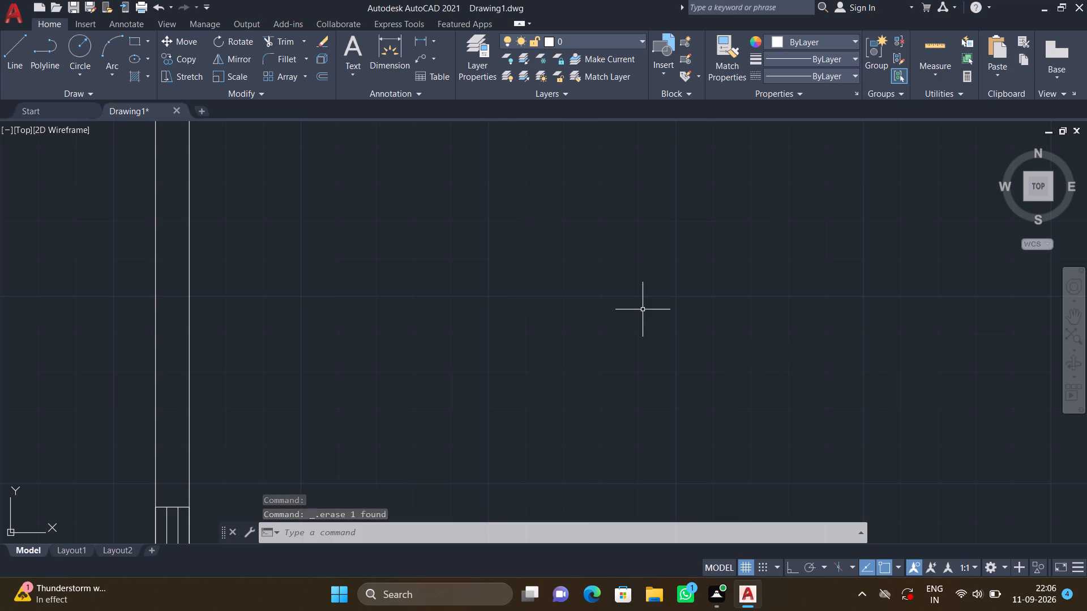
Draw an upright 10" by 12" rectangle with ortho-aligned lines in the empty space east of the floor plan.
key(l)
key(Return)
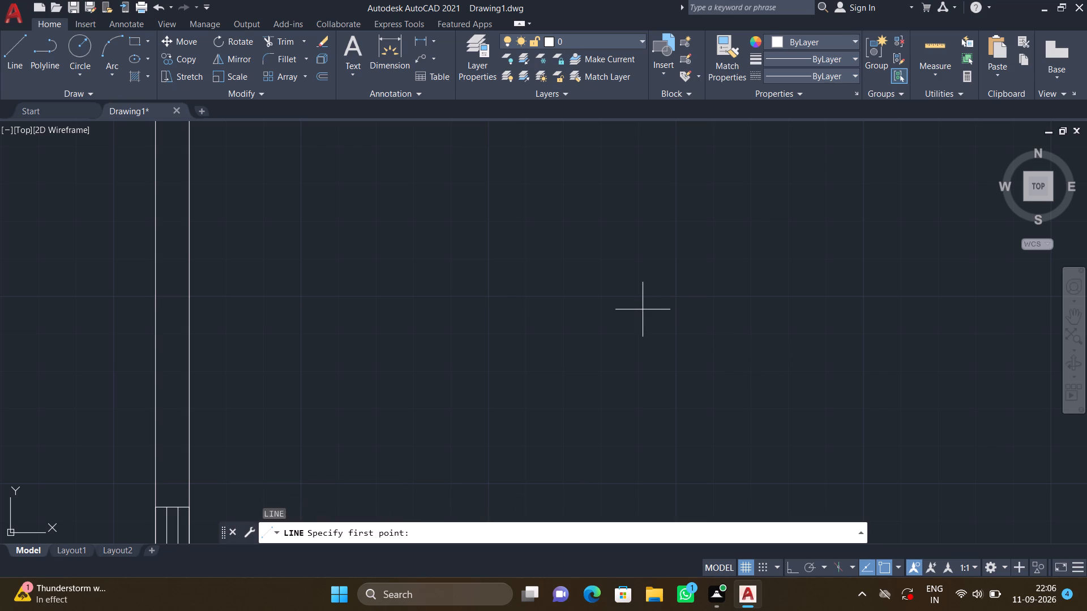
click(630, 343)
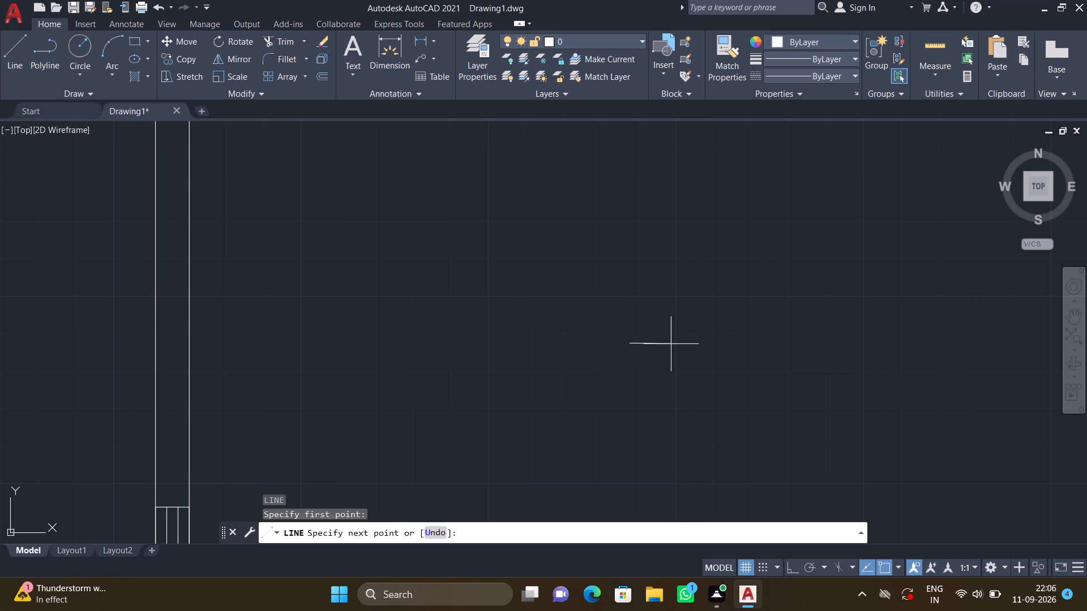
key(F8)
text(10)
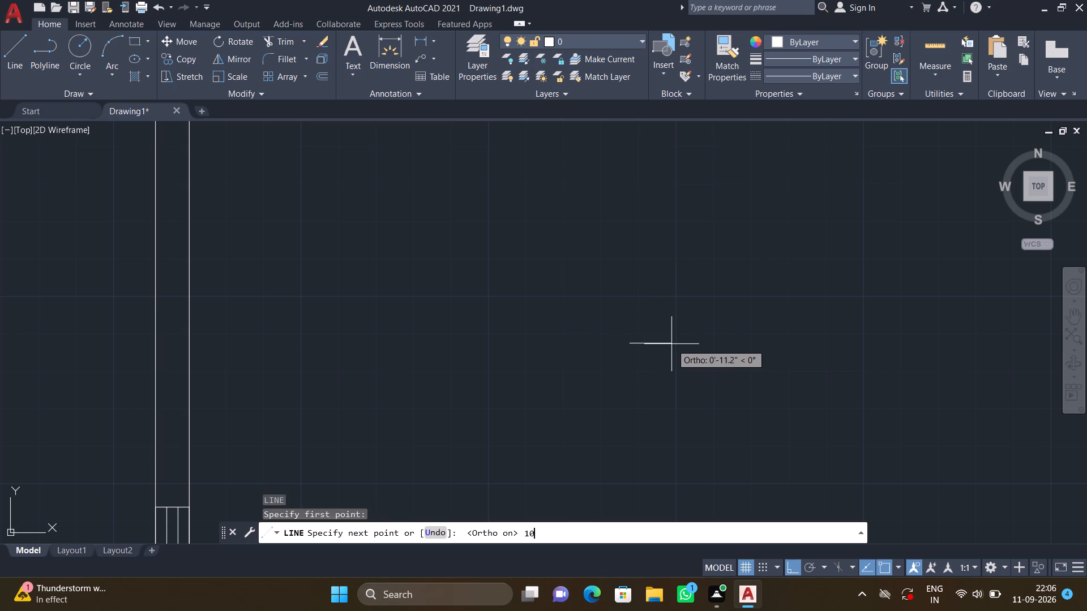
key(shift+quotedbl)
key(Return)
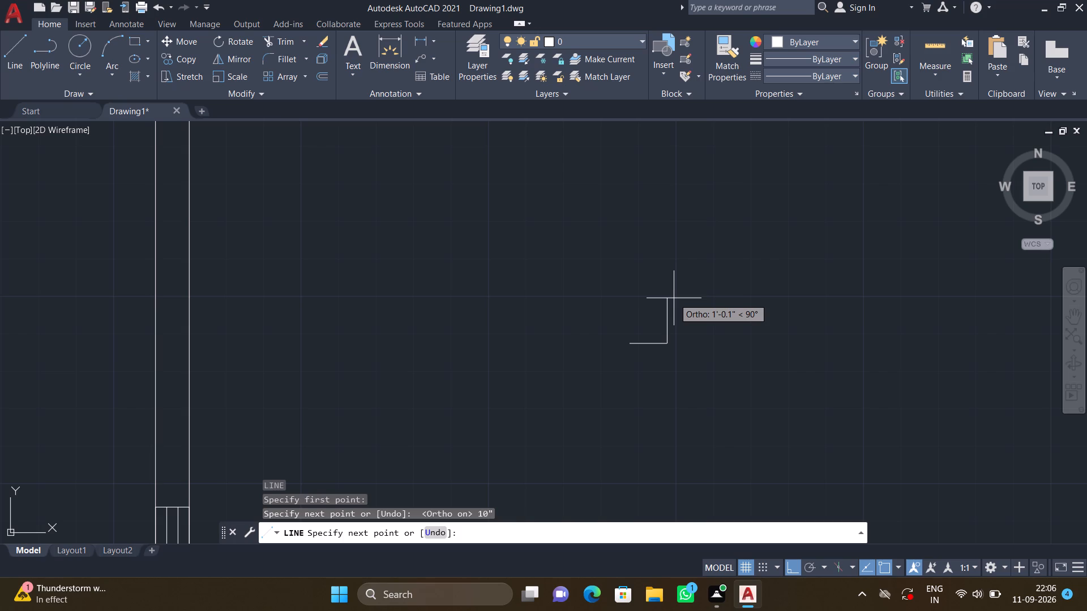
text(12")
key(Return)
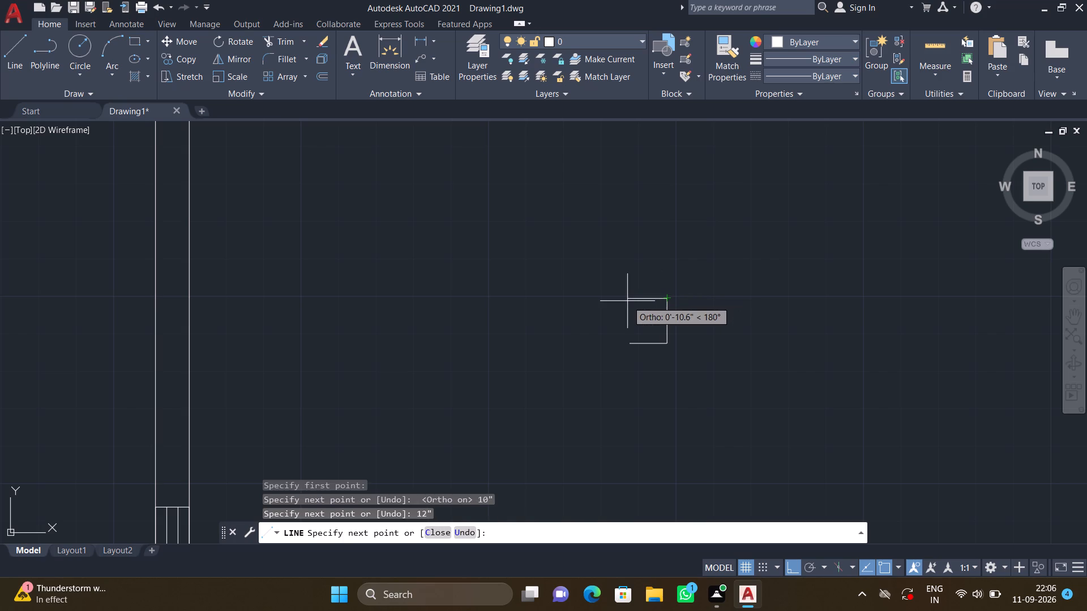
text(10")
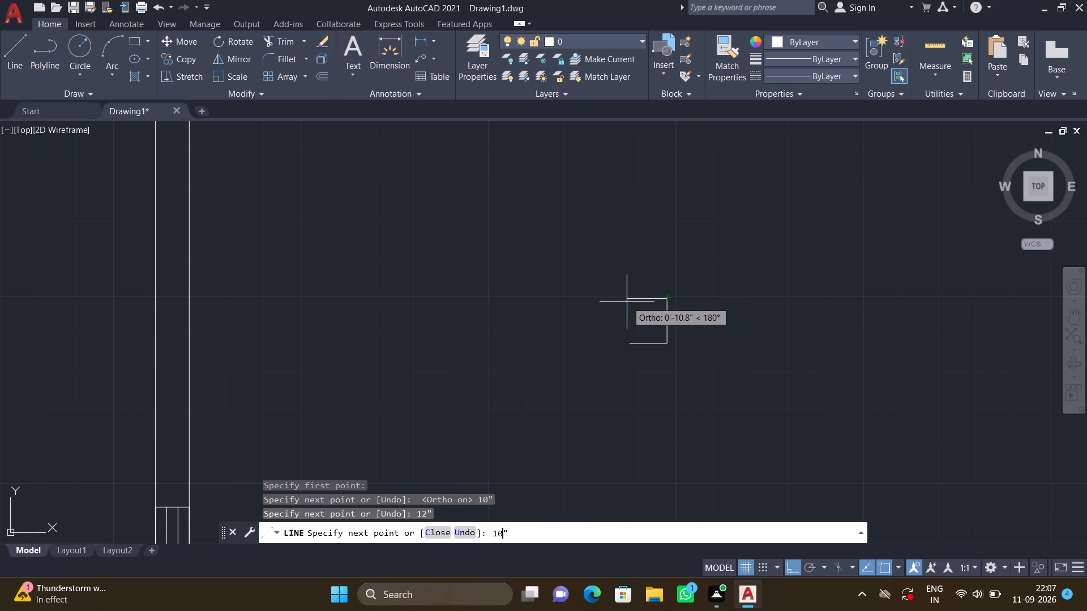
key(Return)
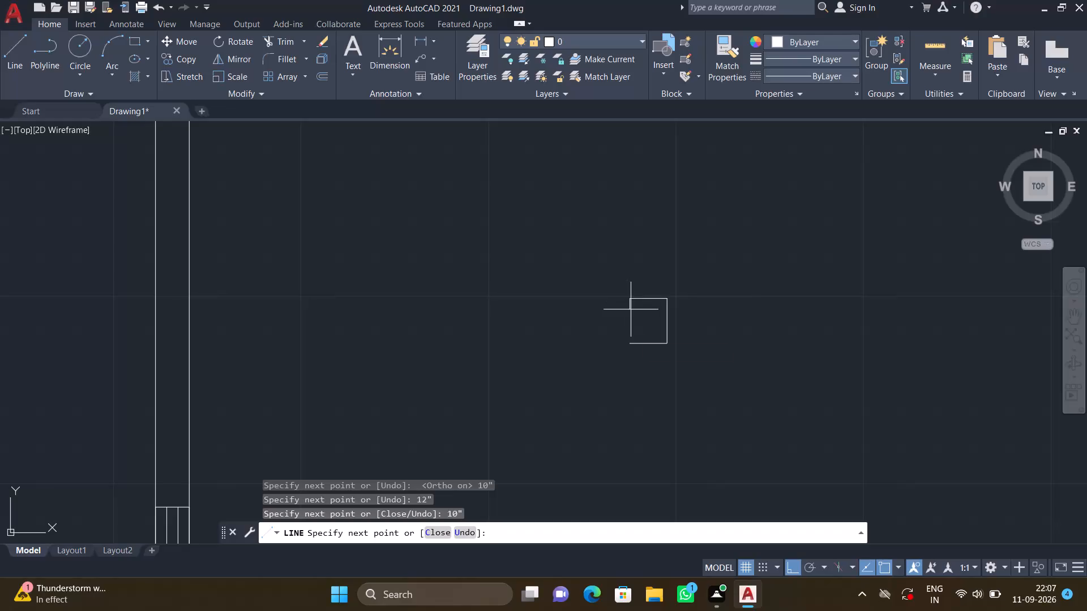
click(628, 343)
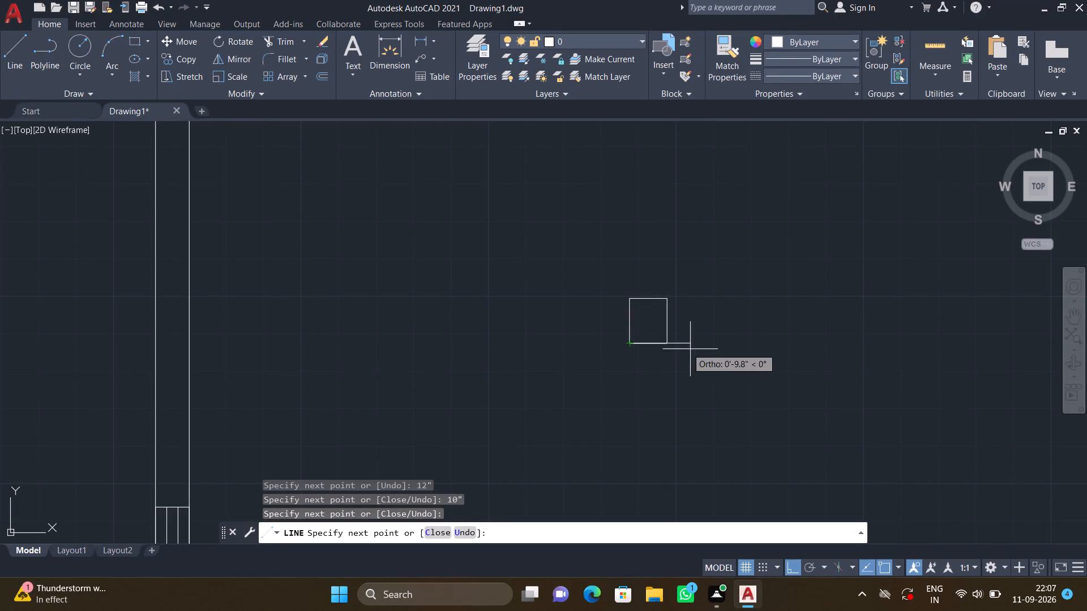
key(Return)
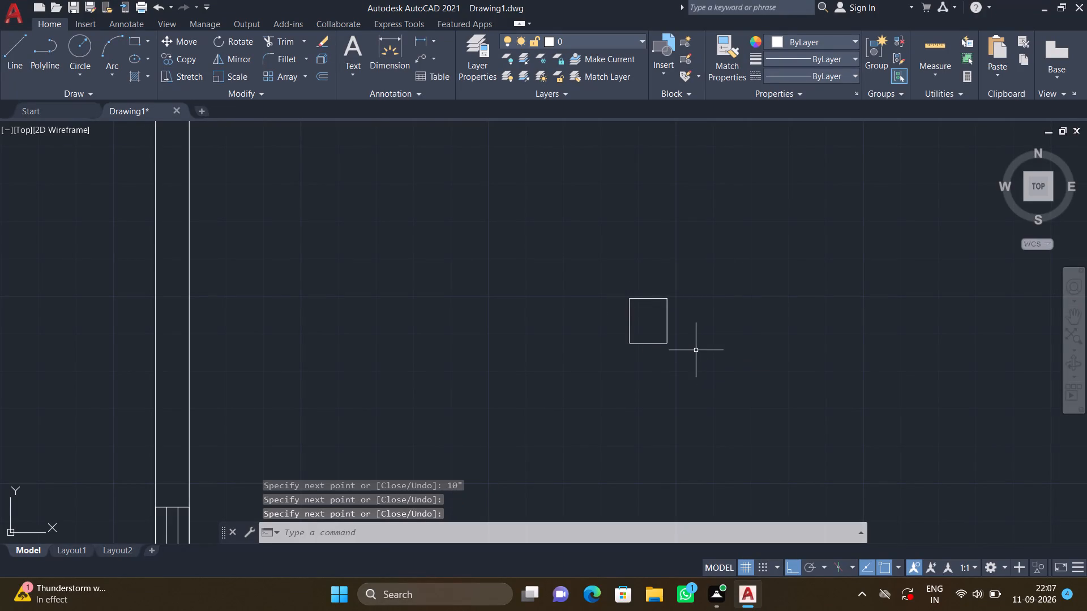
Copy the upright 10" by 12" rectangle straight east from its upper-left corner into the empty space beside it.
scroll(698, 342, down, 1)
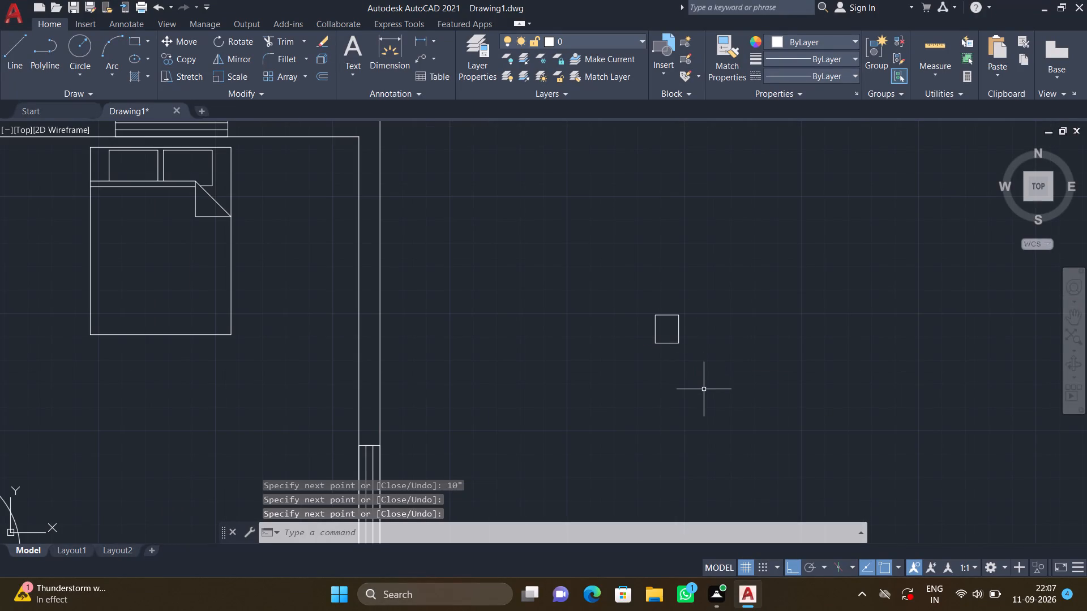
text(CO)
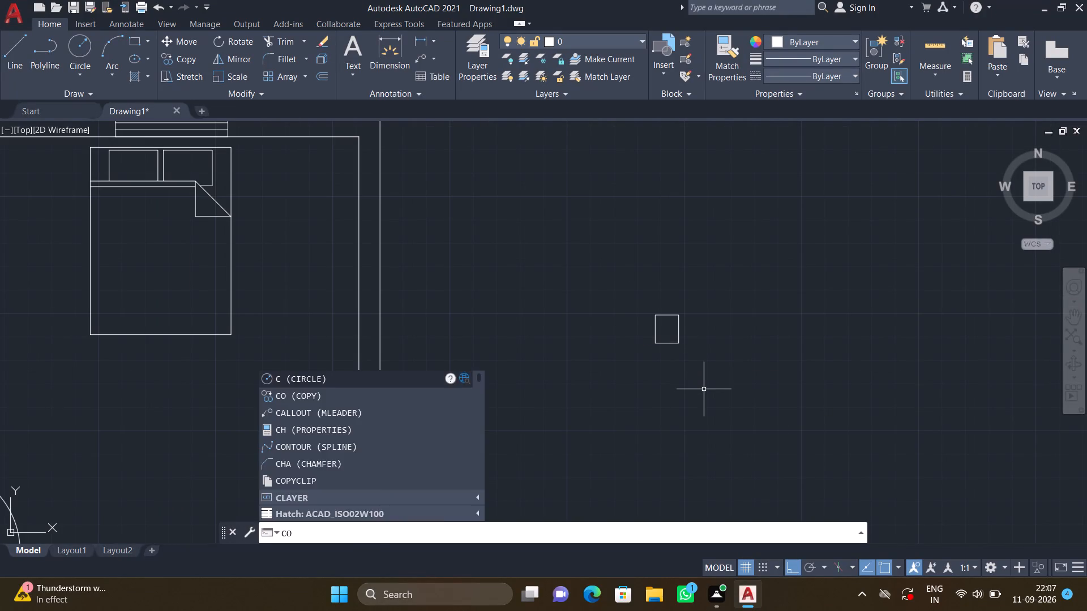
key(Return)
click(699, 368)
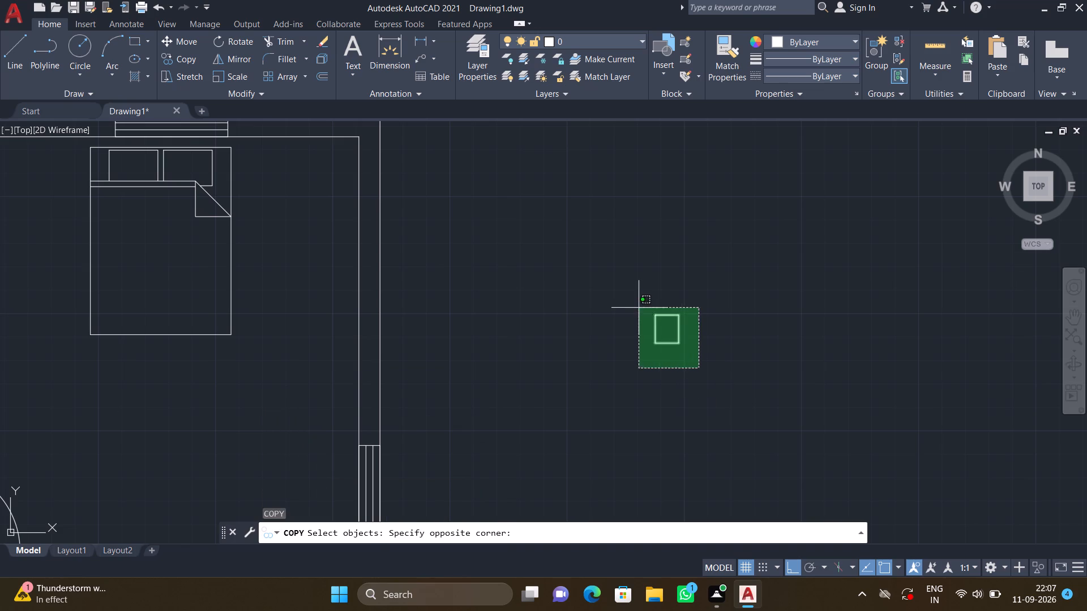
click(639, 308)
key(Return)
click(656, 317)
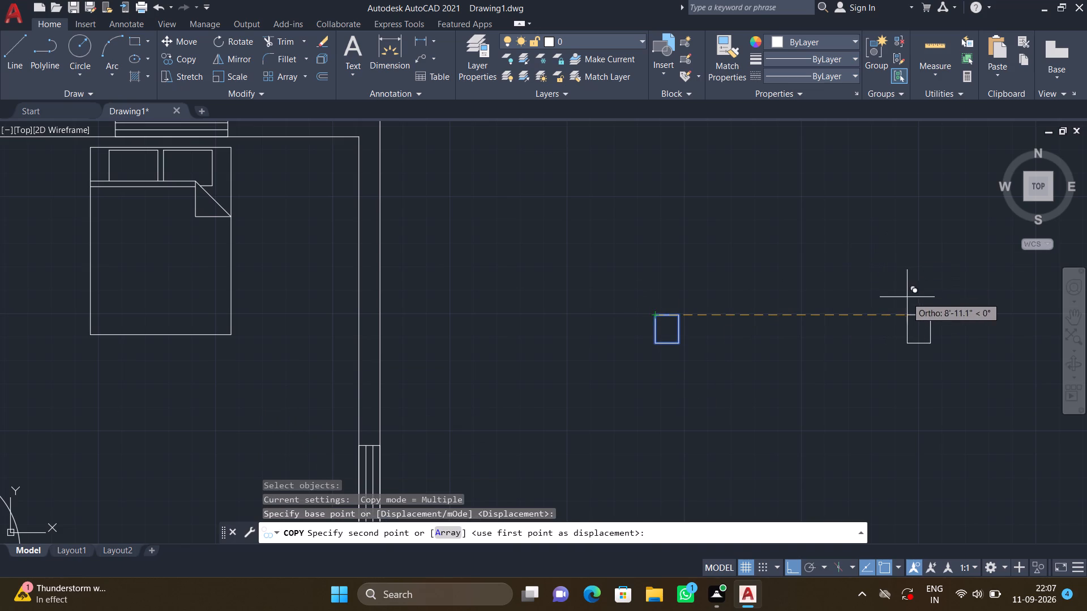
click(926, 301)
key(Return)
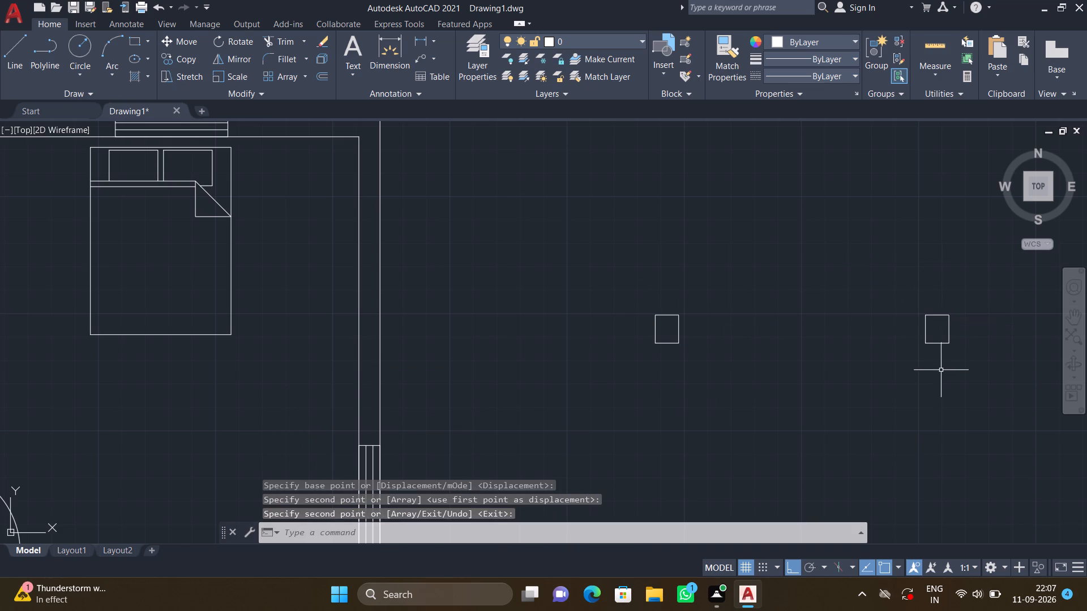
Rotate the copied rectangle 90° clockwise about its upper-left corner so that its 12" side lies horizontal.
text(RO)
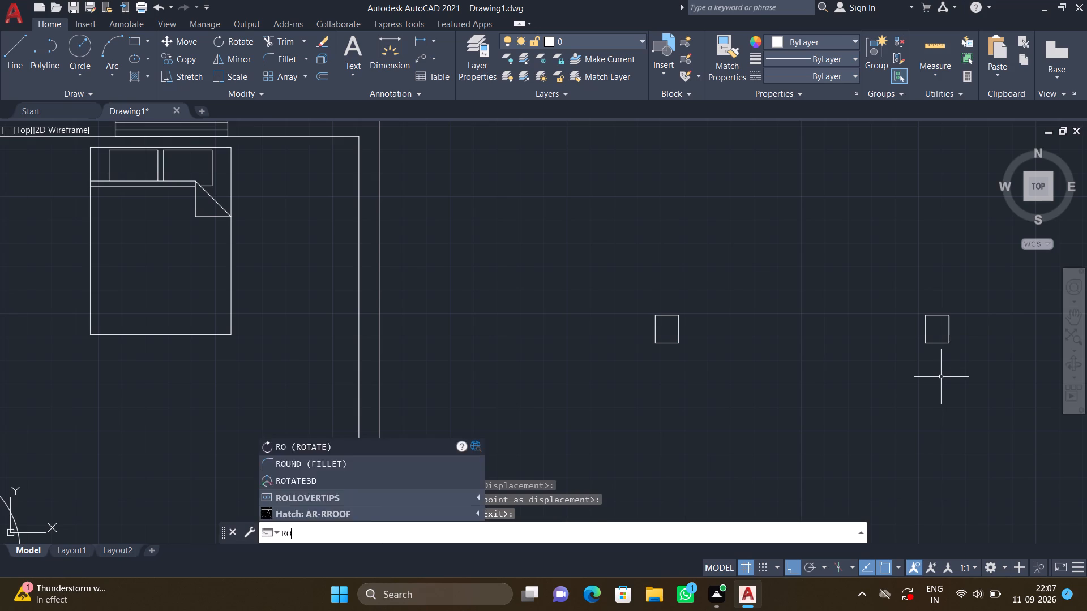
key(Return)
click(960, 368)
click(912, 294)
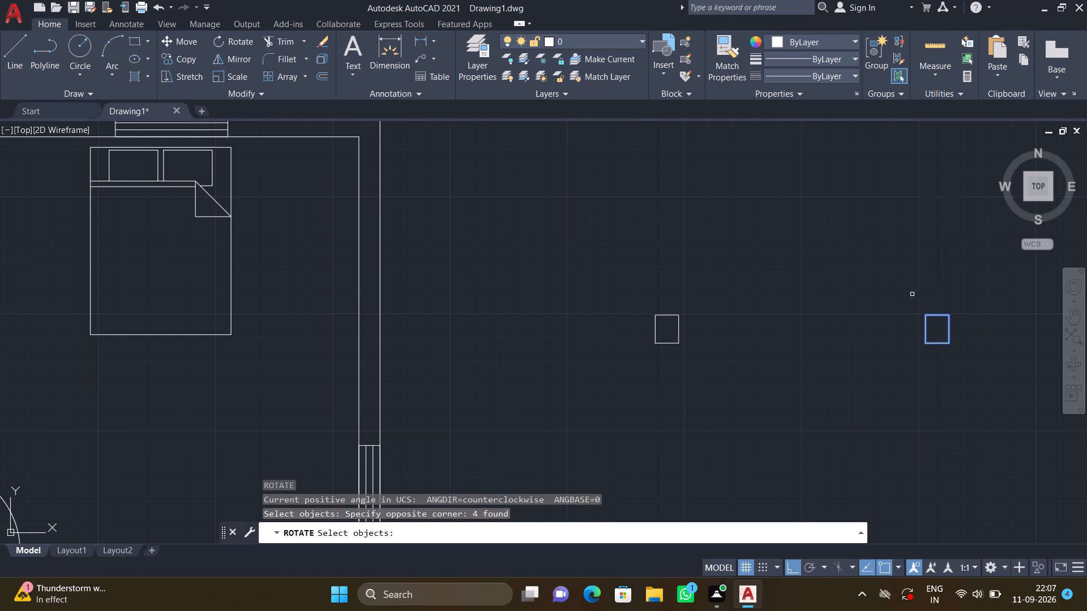
key(Return)
click(927, 313)
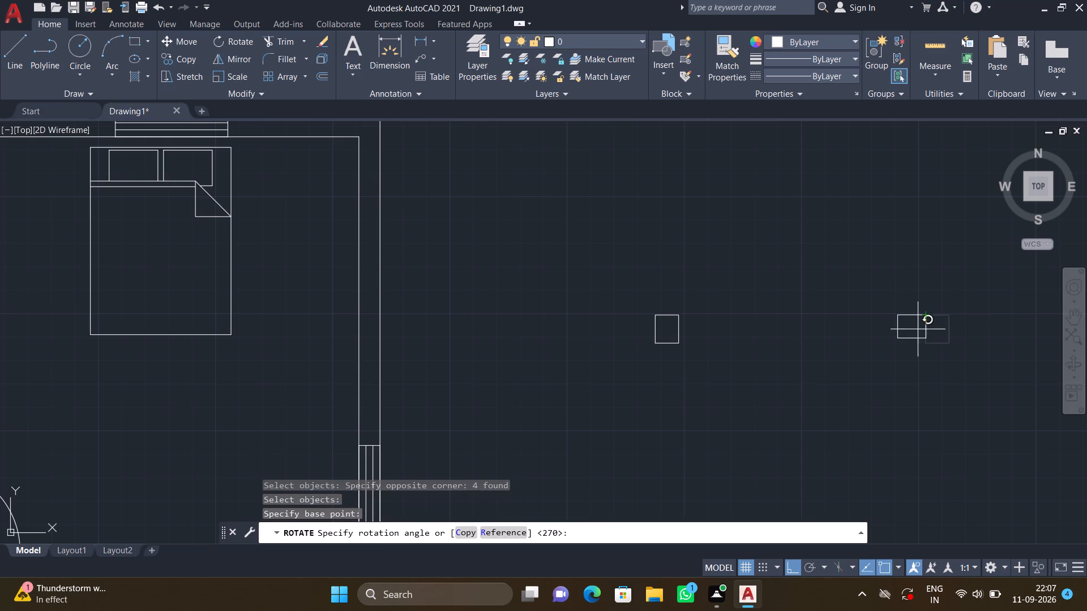
click(907, 356)
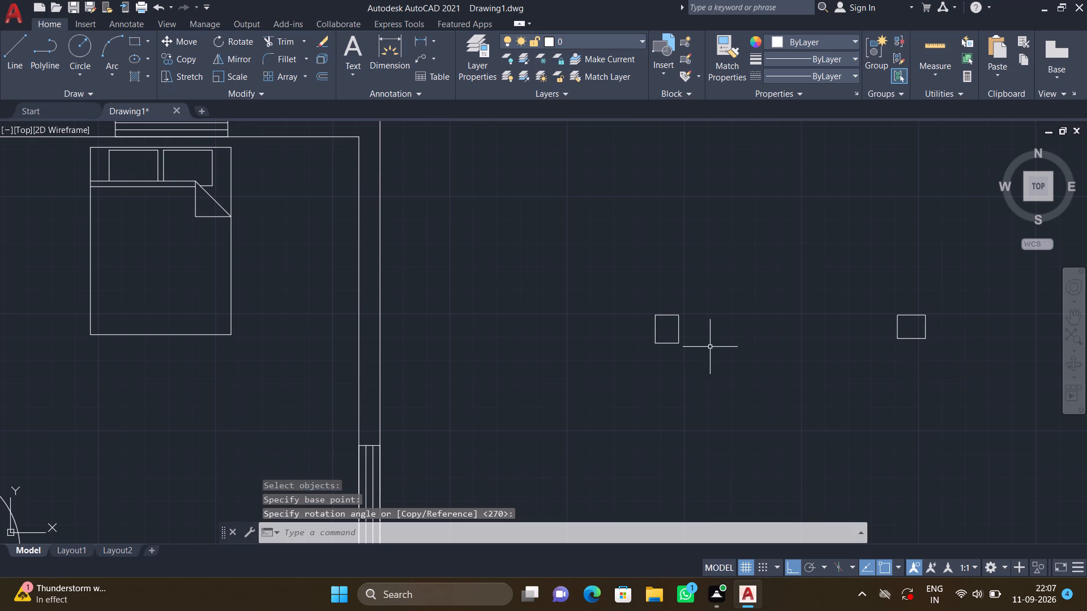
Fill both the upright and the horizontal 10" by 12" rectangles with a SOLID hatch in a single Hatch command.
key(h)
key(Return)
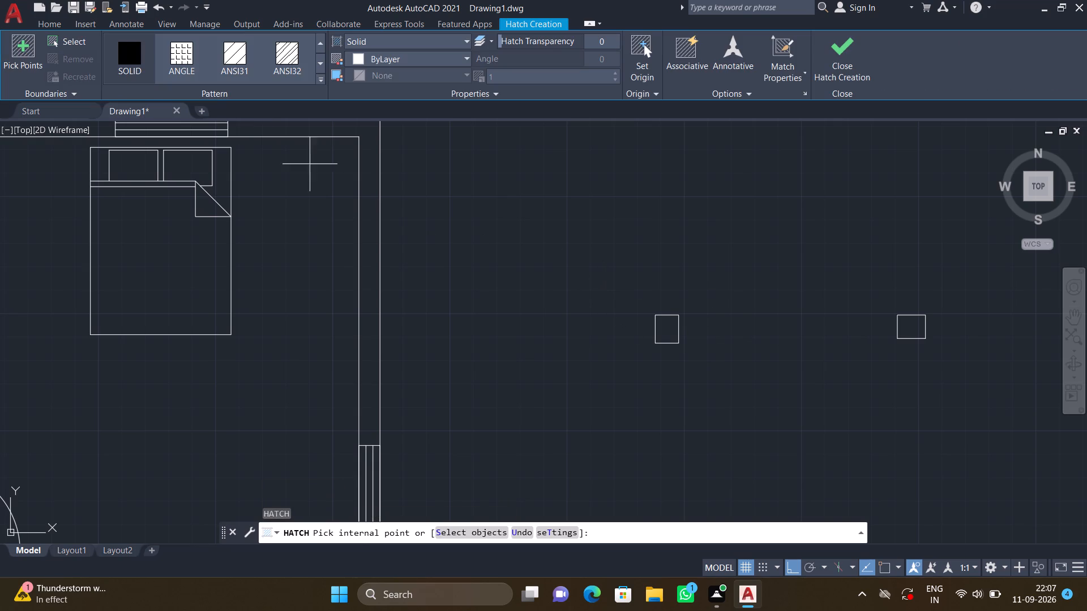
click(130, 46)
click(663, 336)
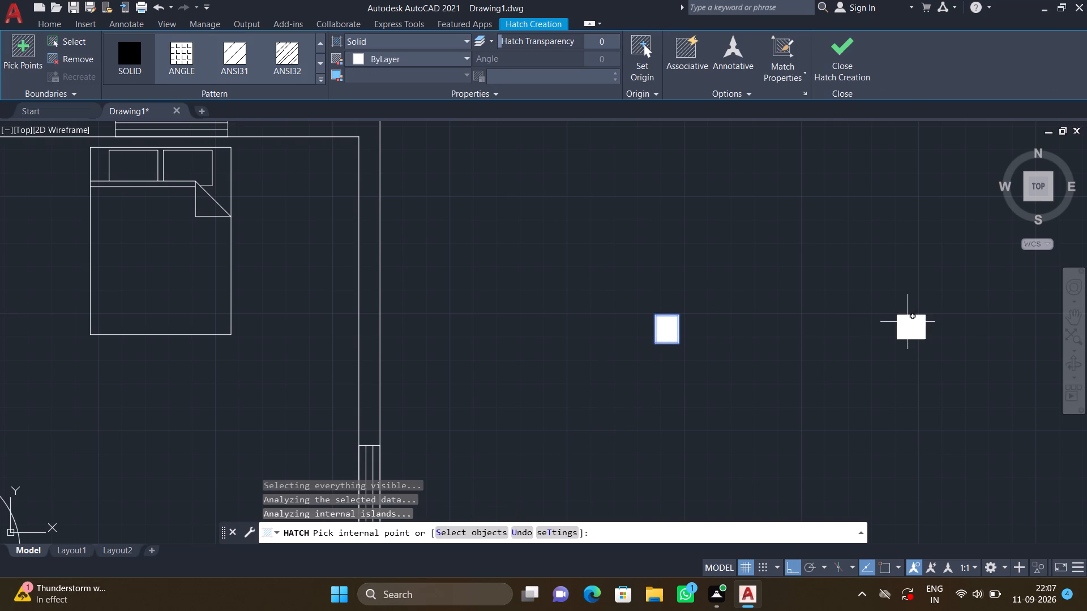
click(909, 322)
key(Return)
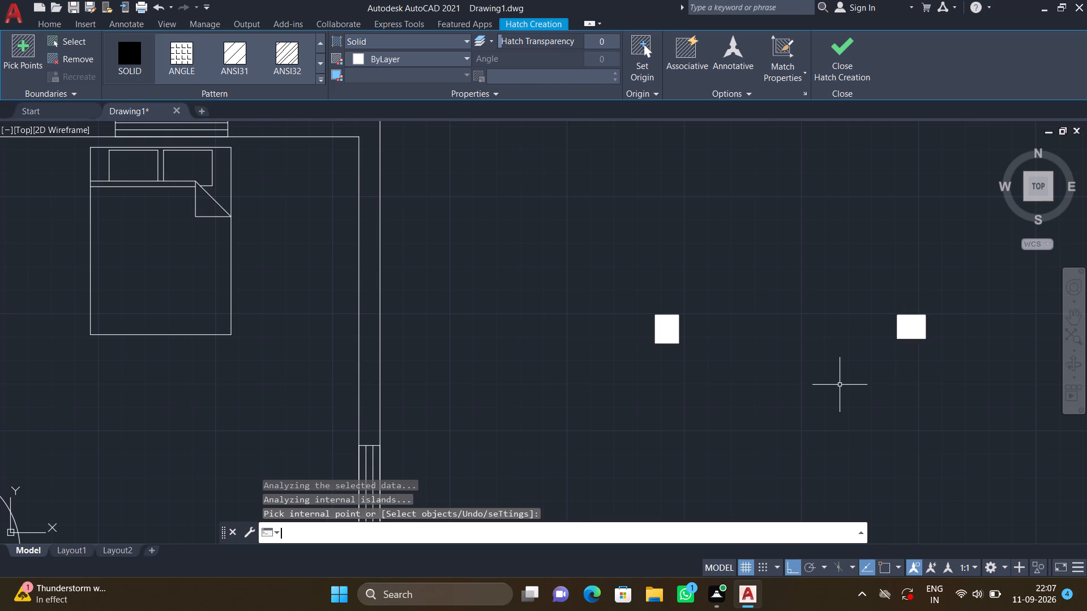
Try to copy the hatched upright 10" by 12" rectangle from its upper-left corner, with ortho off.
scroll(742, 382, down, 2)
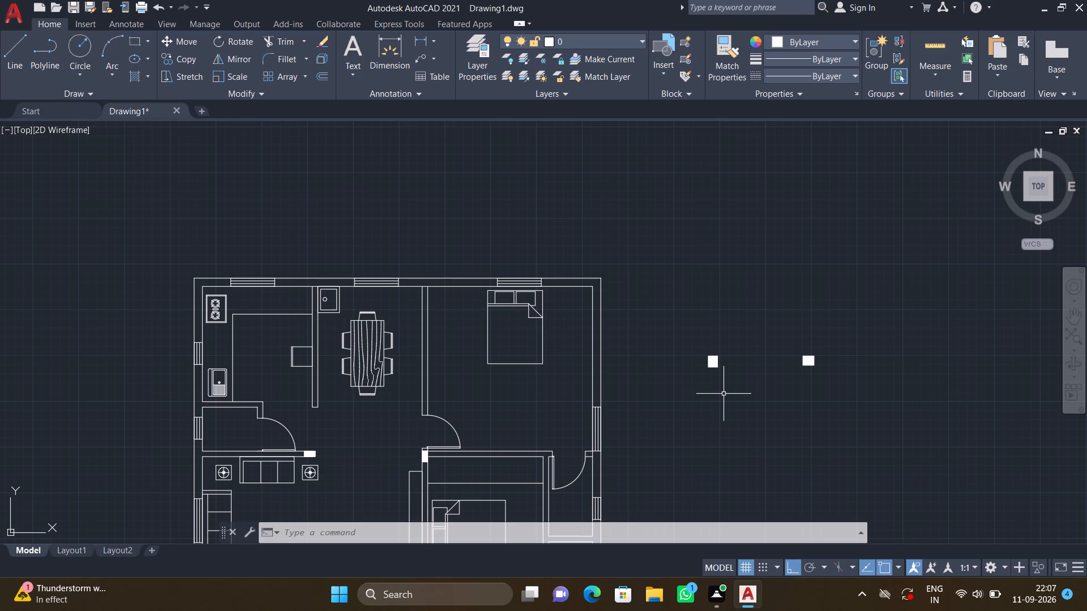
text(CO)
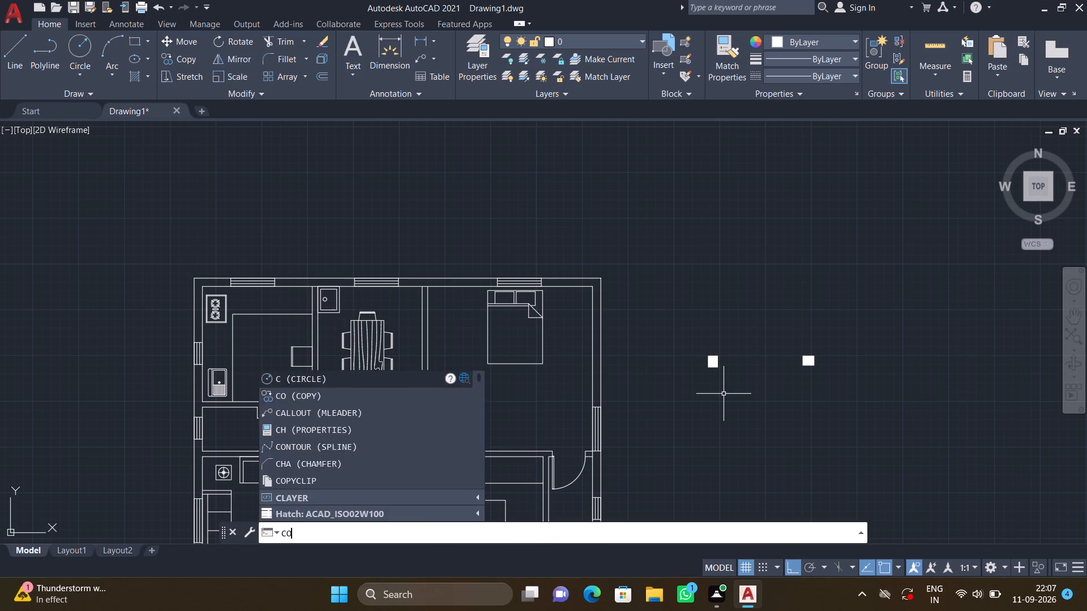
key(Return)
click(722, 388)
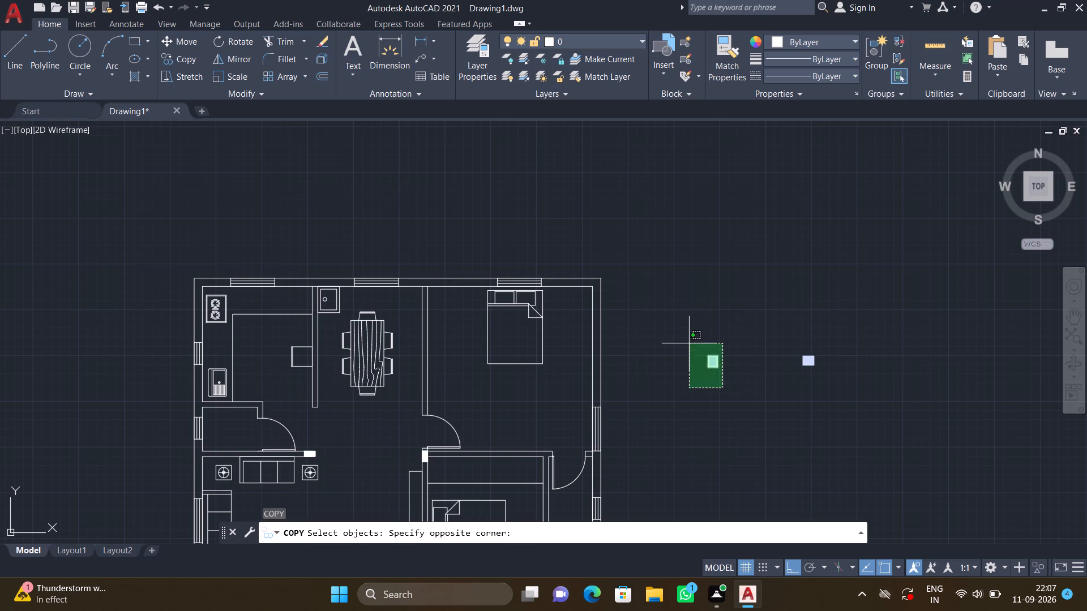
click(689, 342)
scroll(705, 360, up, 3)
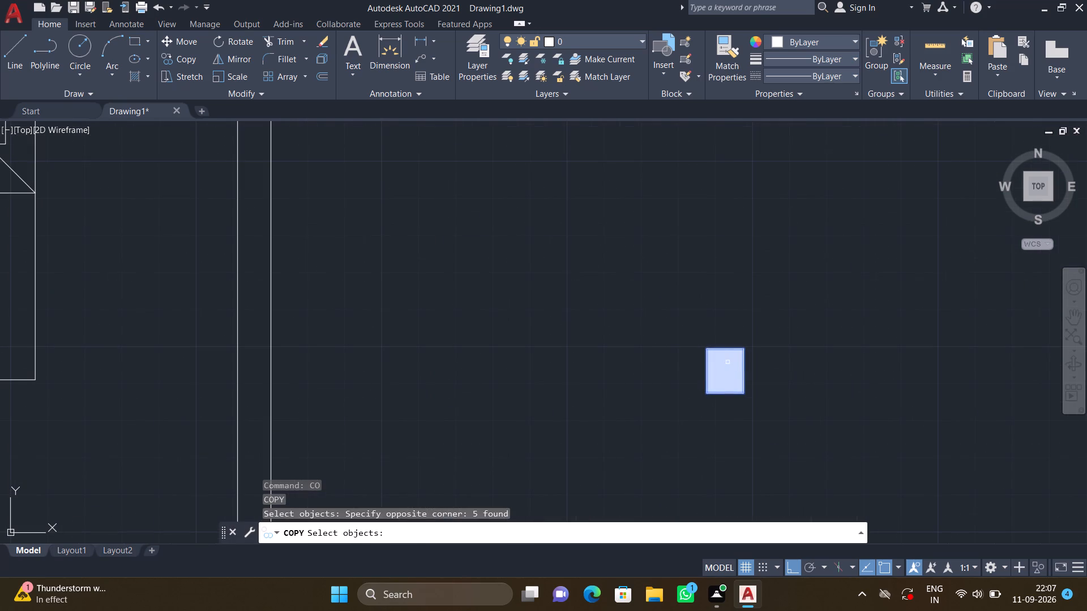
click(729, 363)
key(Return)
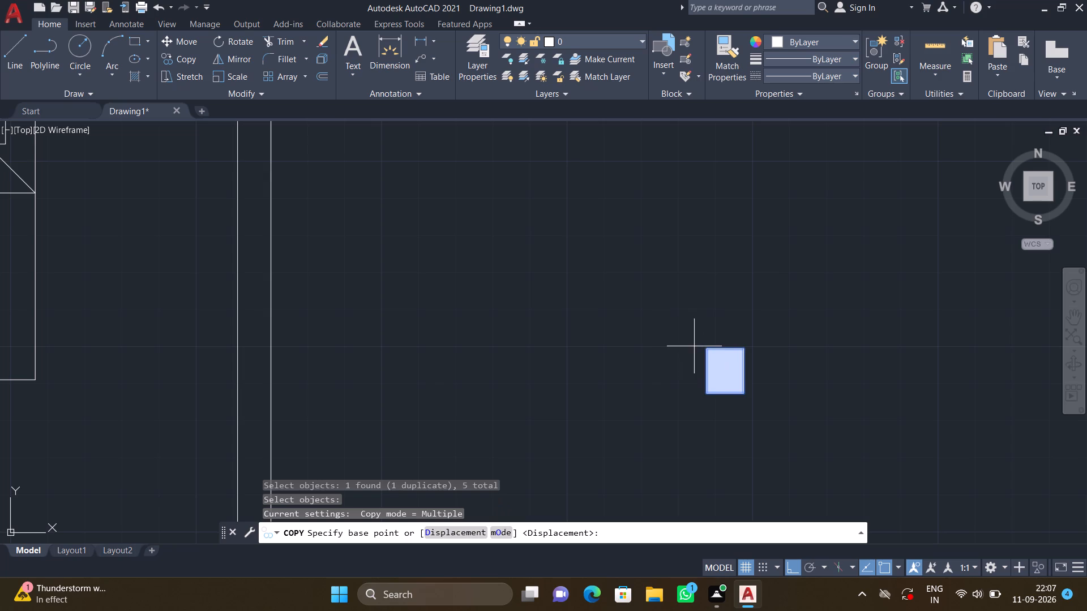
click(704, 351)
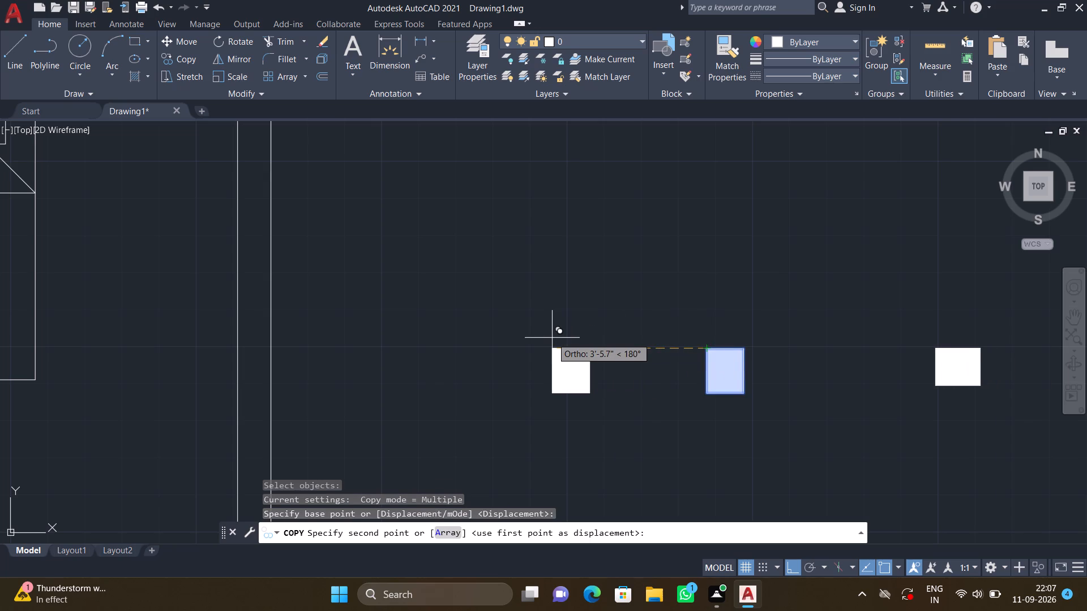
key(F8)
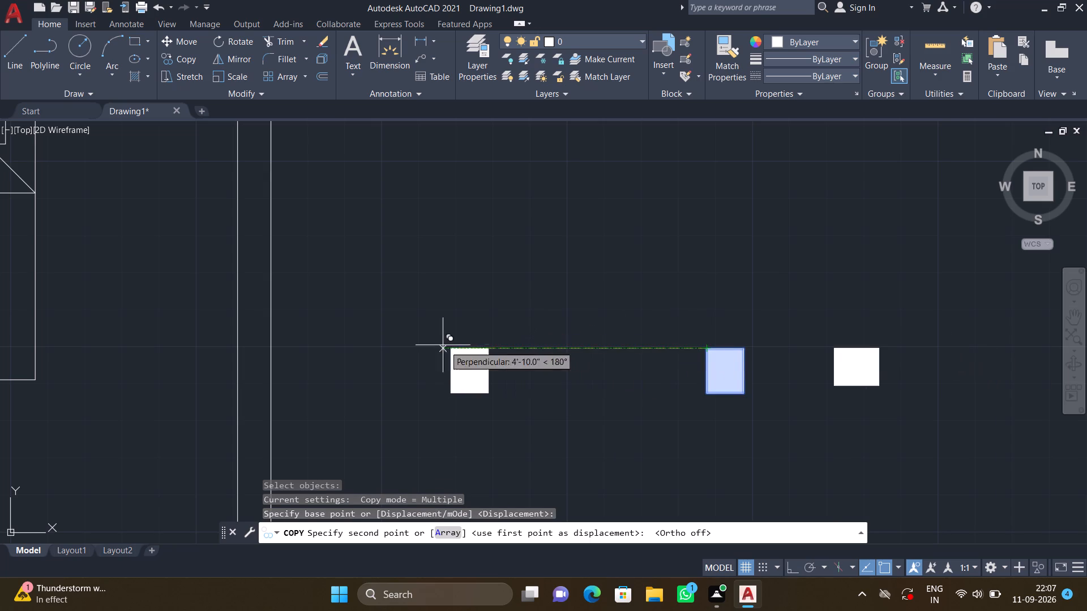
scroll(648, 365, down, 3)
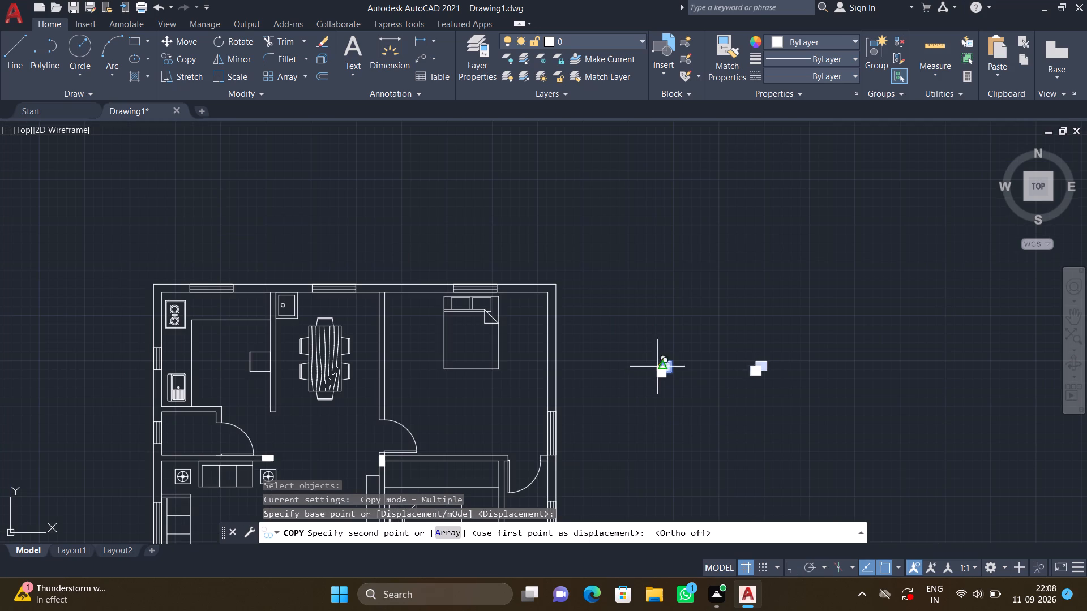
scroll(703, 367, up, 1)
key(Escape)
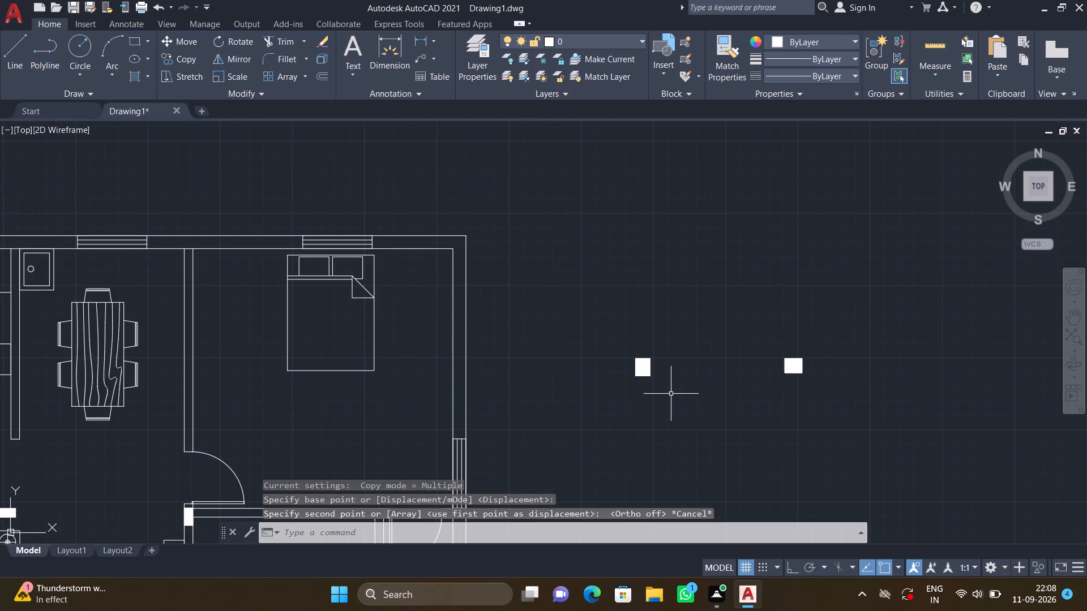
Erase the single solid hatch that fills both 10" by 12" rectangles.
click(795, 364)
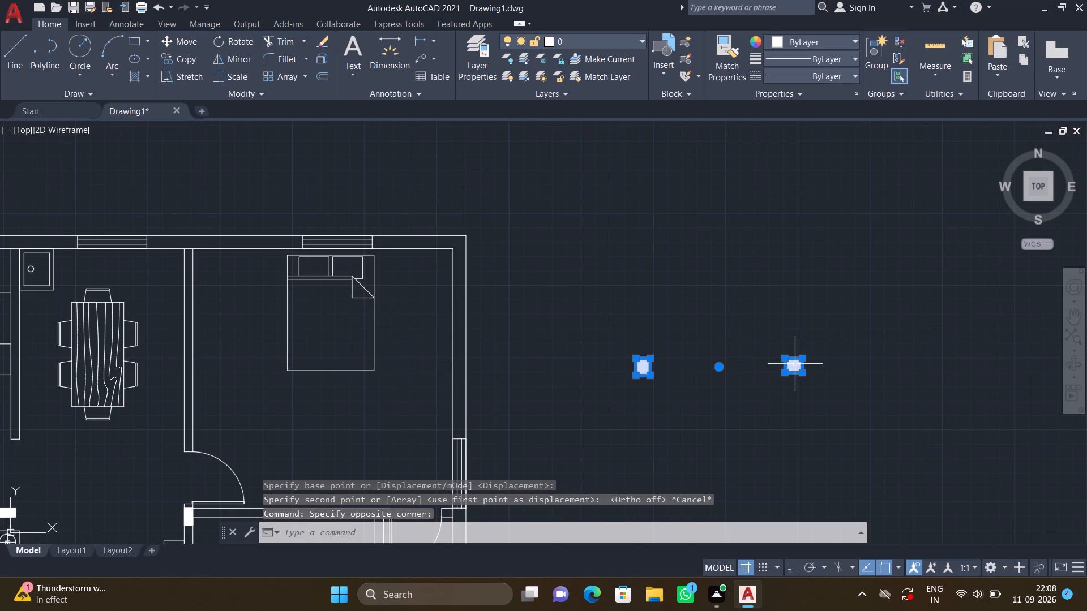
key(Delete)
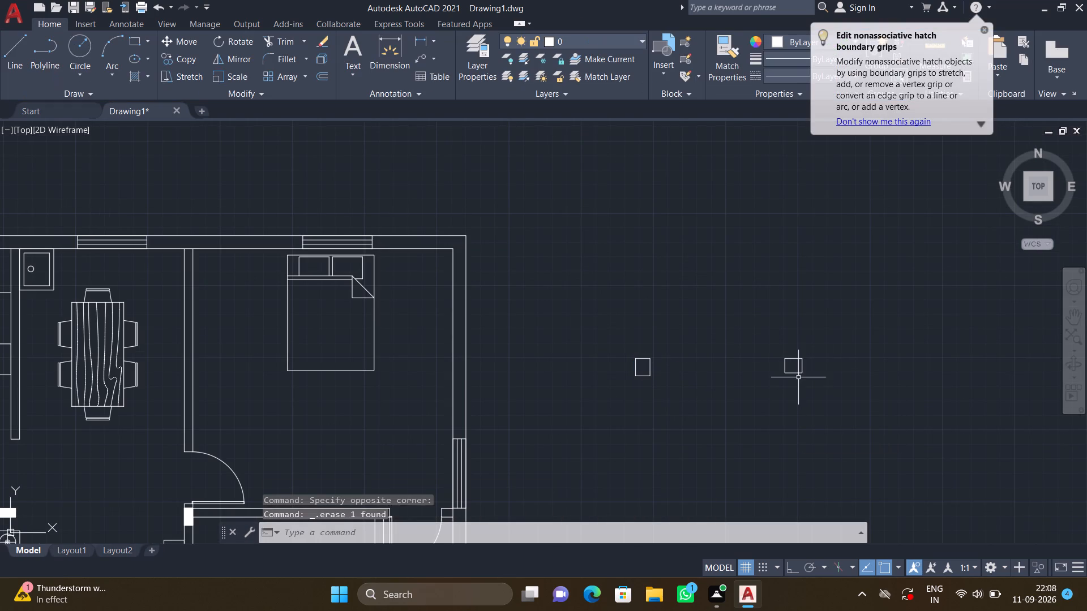
Erase the horizontal 10" by 12" rectangle beside the plan, keeping the upright one.
drag(806, 390, 803, 379)
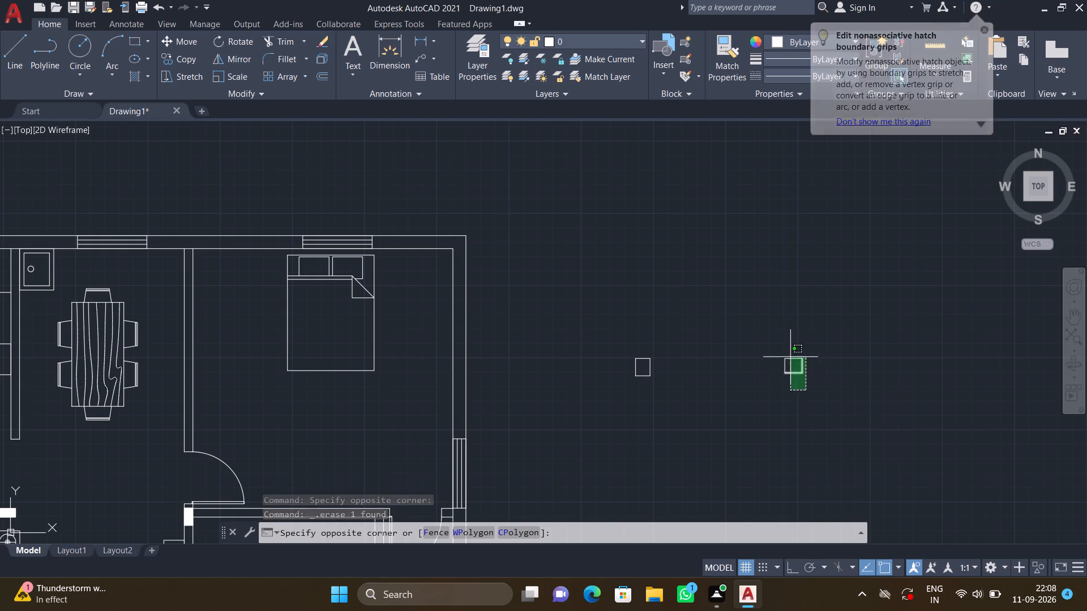
click(763, 333)
key(Delete)
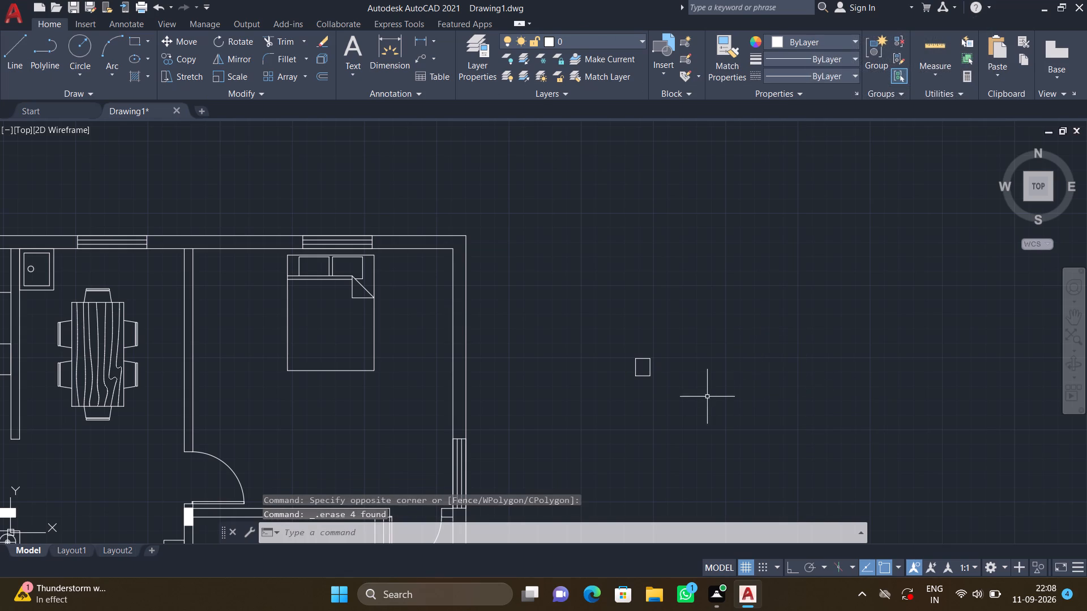
Fill the remaining upright 10" by 12" rectangle with a SOLID hatch of its own.
scroll(649, 389, up, 2)
key(c)
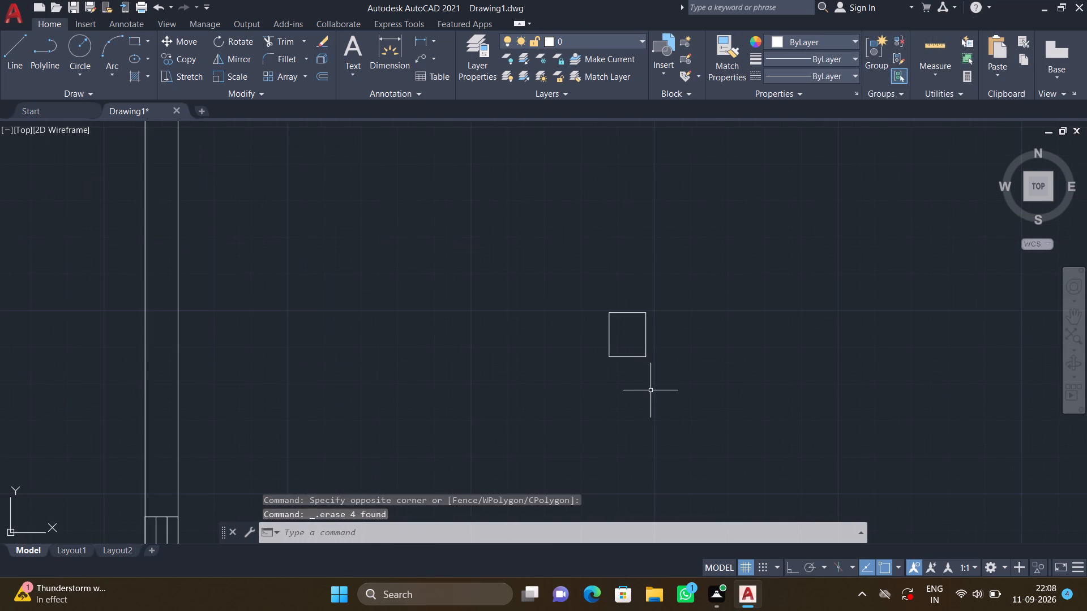
key(Escape)
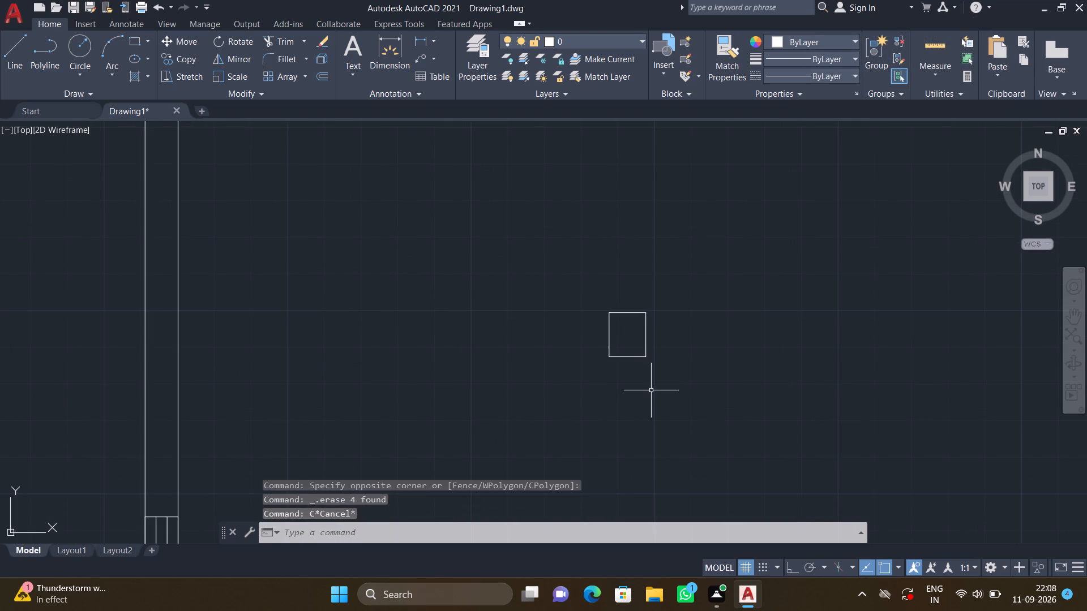
key(h)
key(Return)
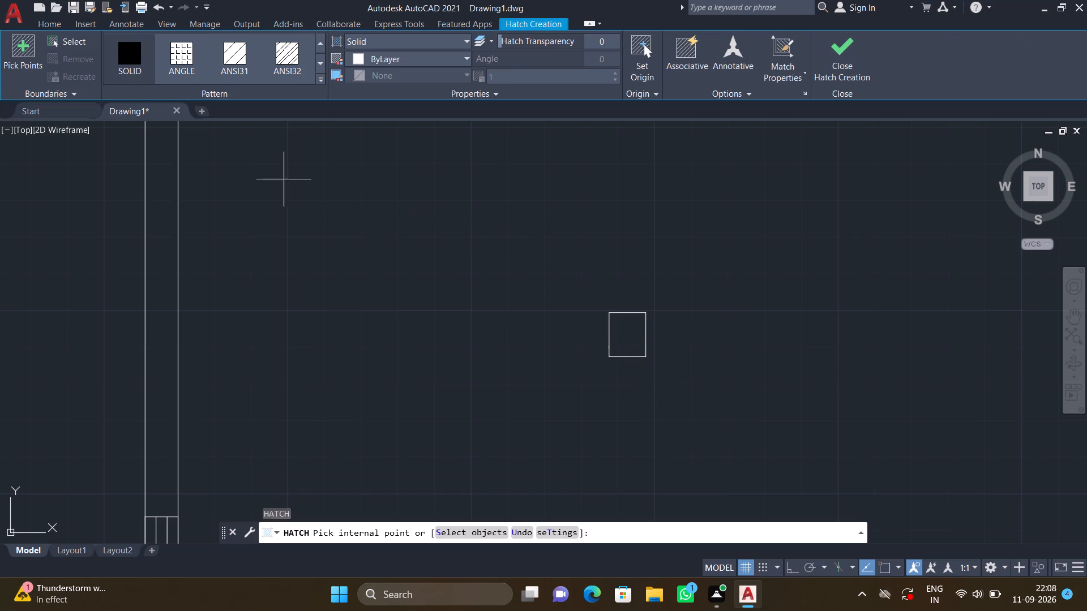
click(123, 54)
click(624, 324)
key(Return)
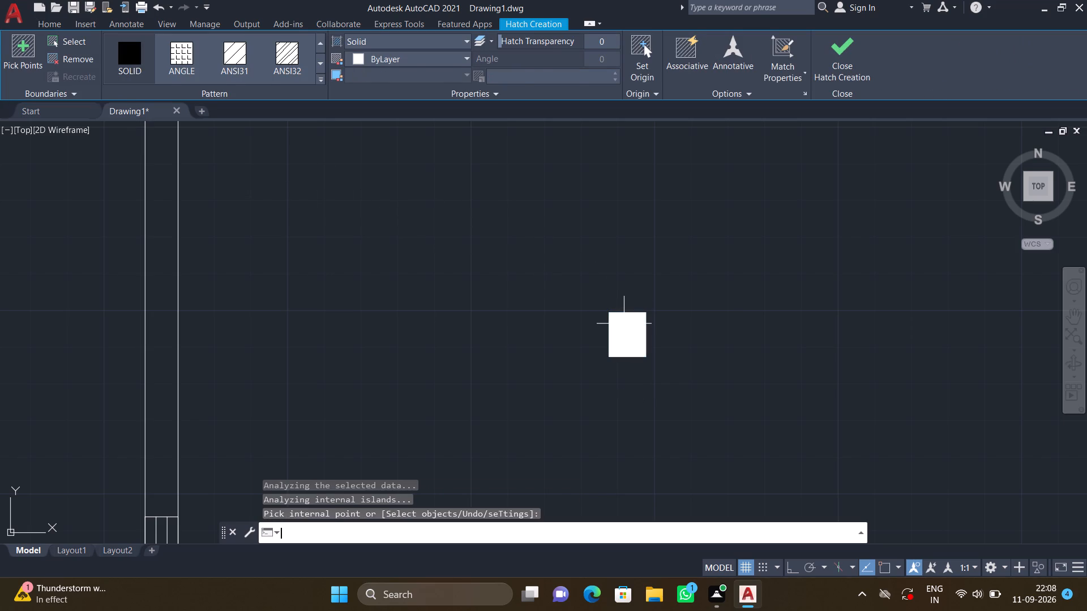
Copy the hatched upright rectangle from near its upper-left corner onto the plan's upper-left outer wall corner, by the stove.
text(CO)
key(Return)
click(661, 375)
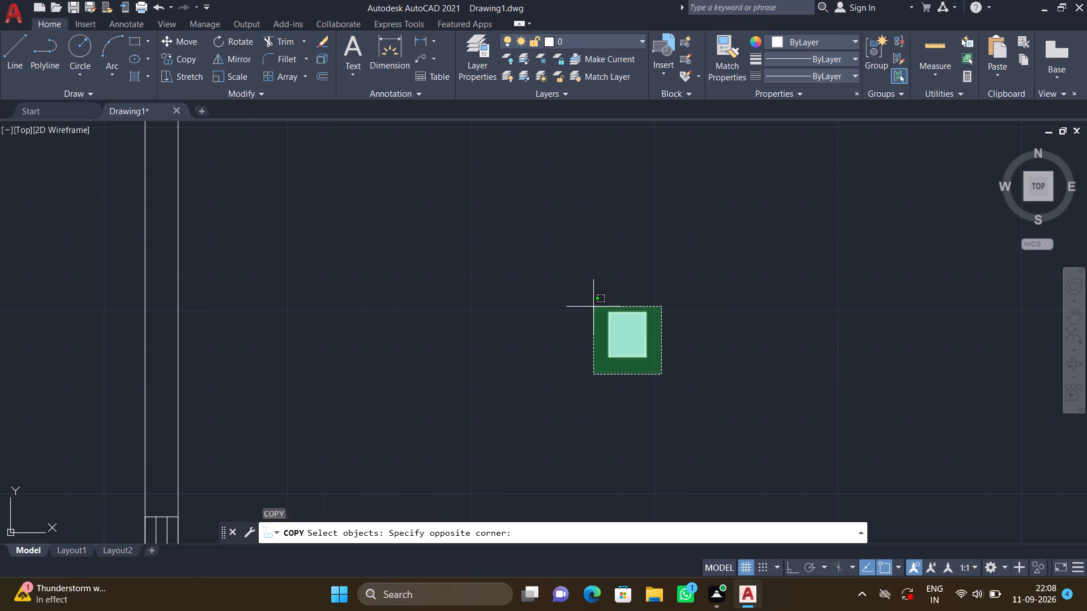
click(590, 302)
click(613, 322)
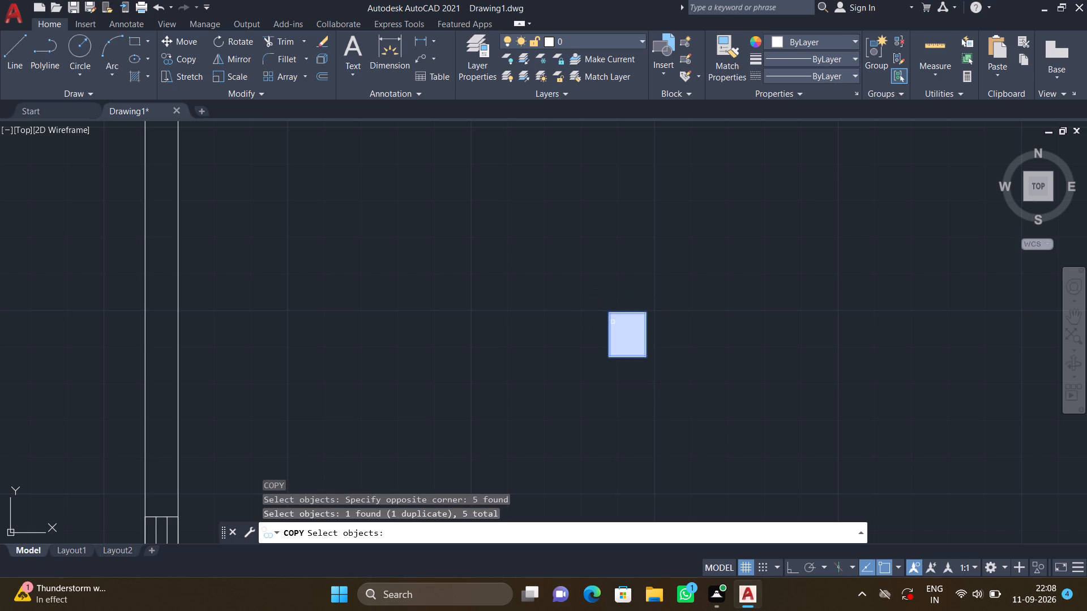
key(Return)
click(614, 311)
scroll(412, 300, down, 3)
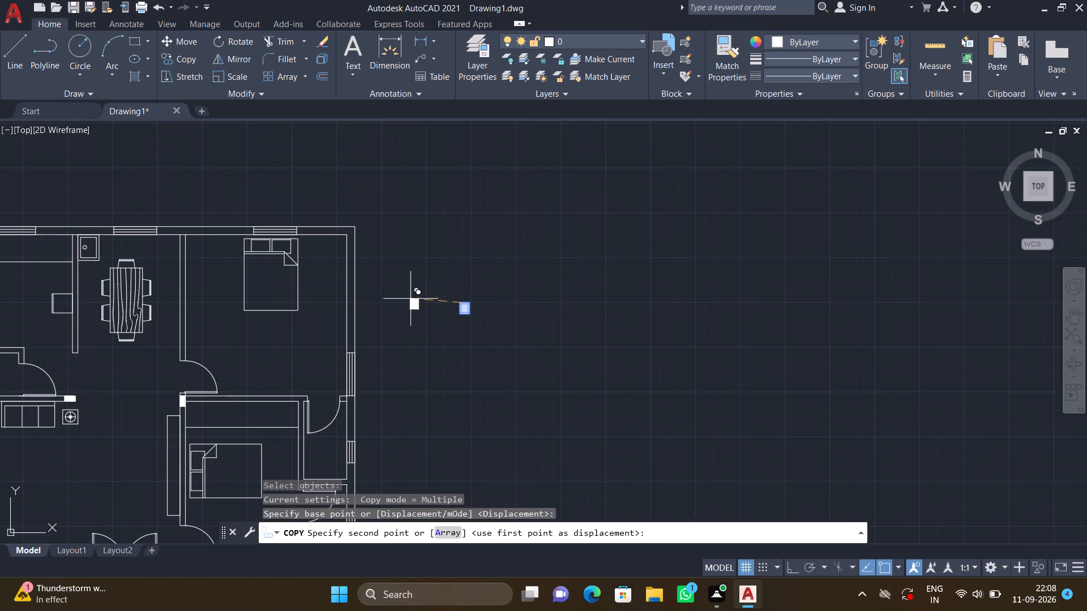
scroll(153, 306, down, 1)
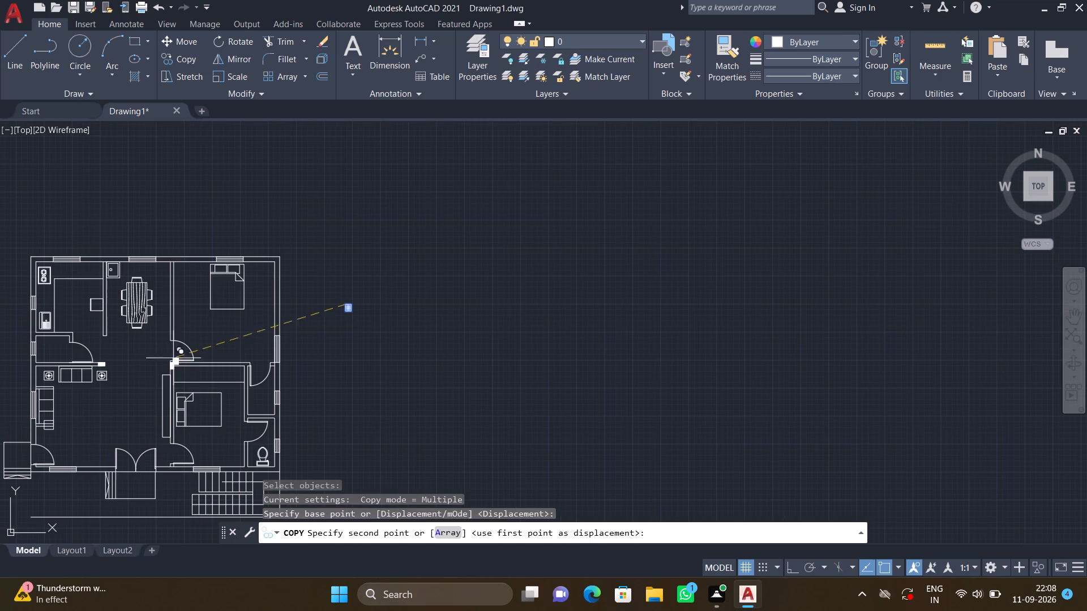
middle_drag(126, 345, 255, 287)
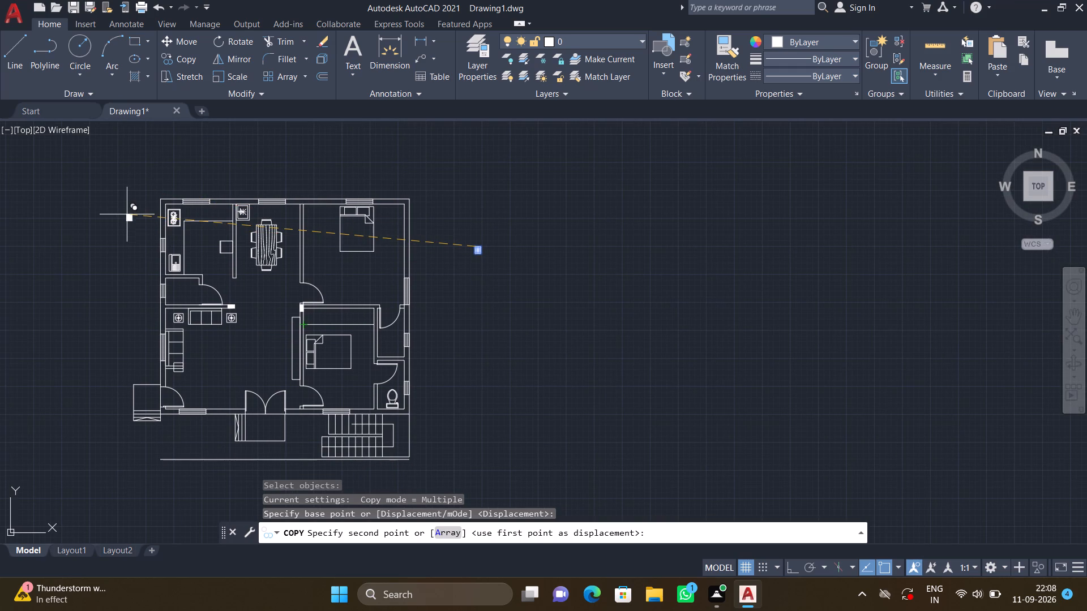
scroll(156, 198, up, 3)
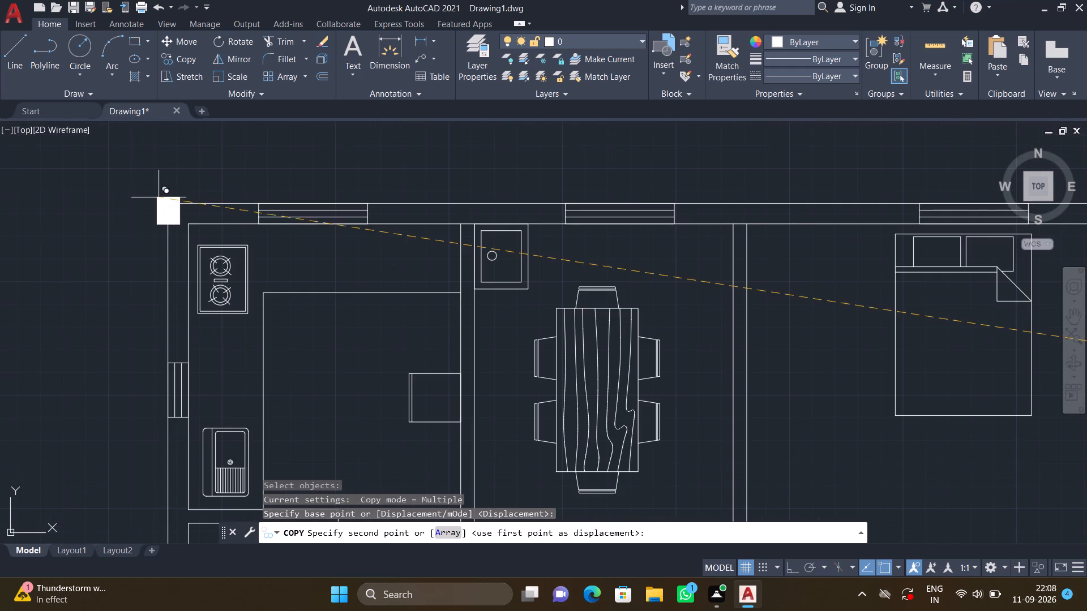
scroll(166, 206, up, 2)
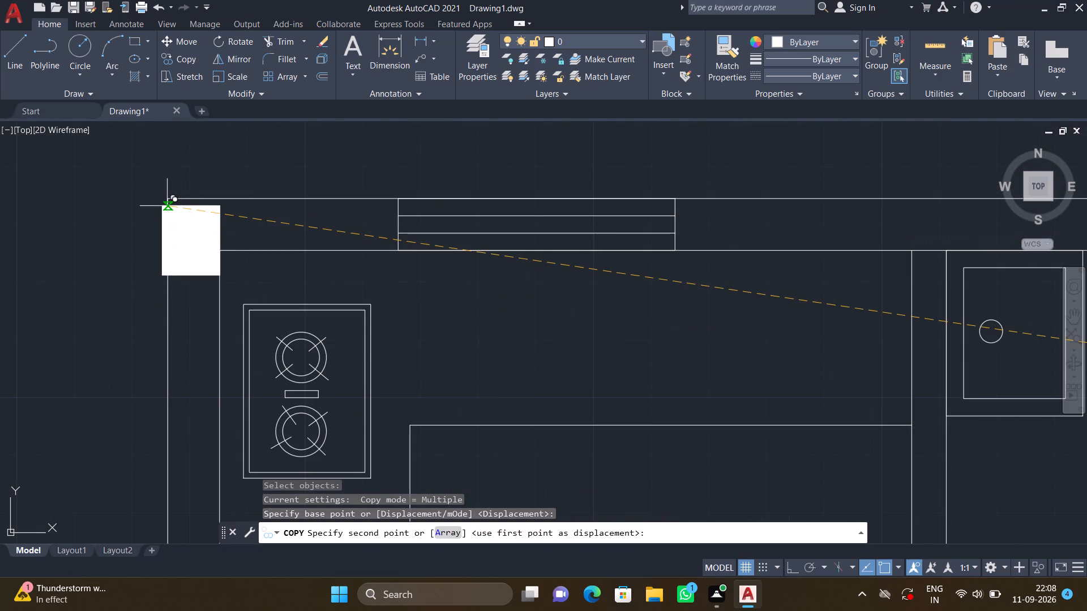
scroll(167, 206, up, 3)
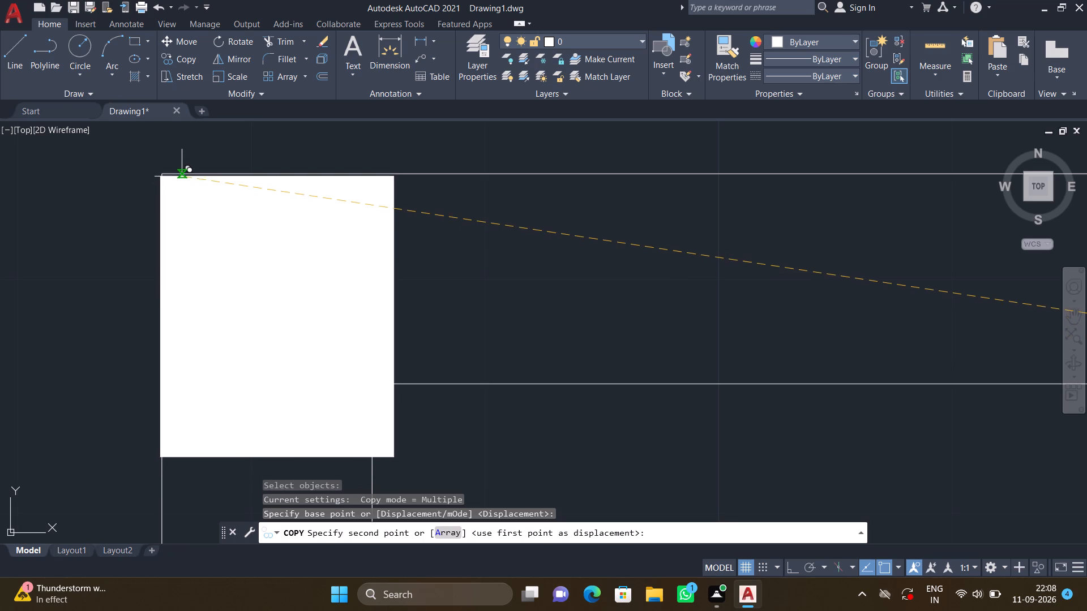
click(183, 175)
Place another copy on the left outer wall where the partition behind the living-room sofa meets it.
scroll(204, 200, down, 1)
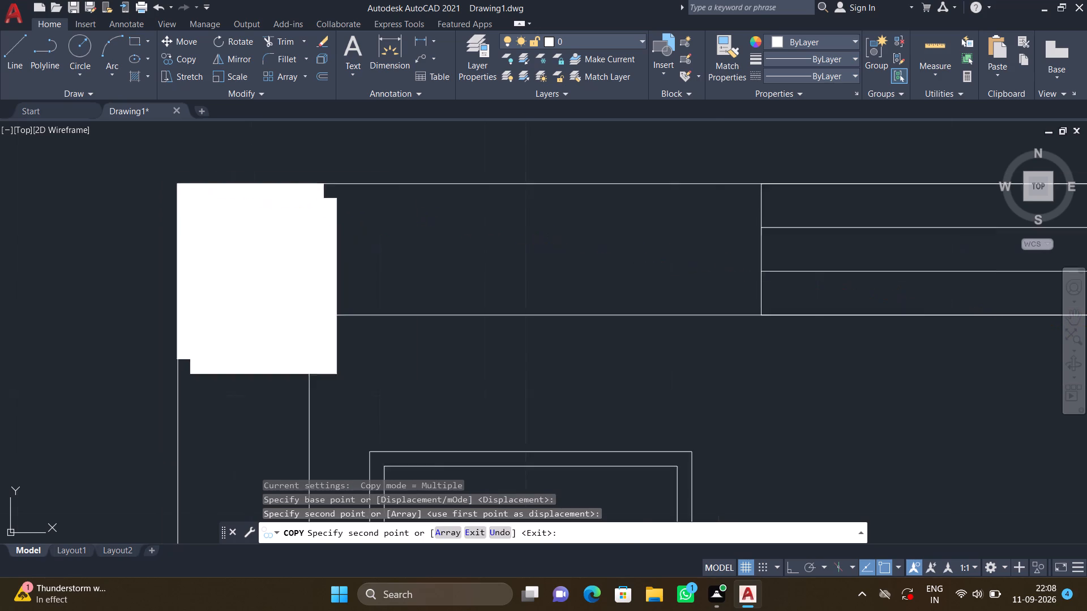
scroll(216, 212, down, 2)
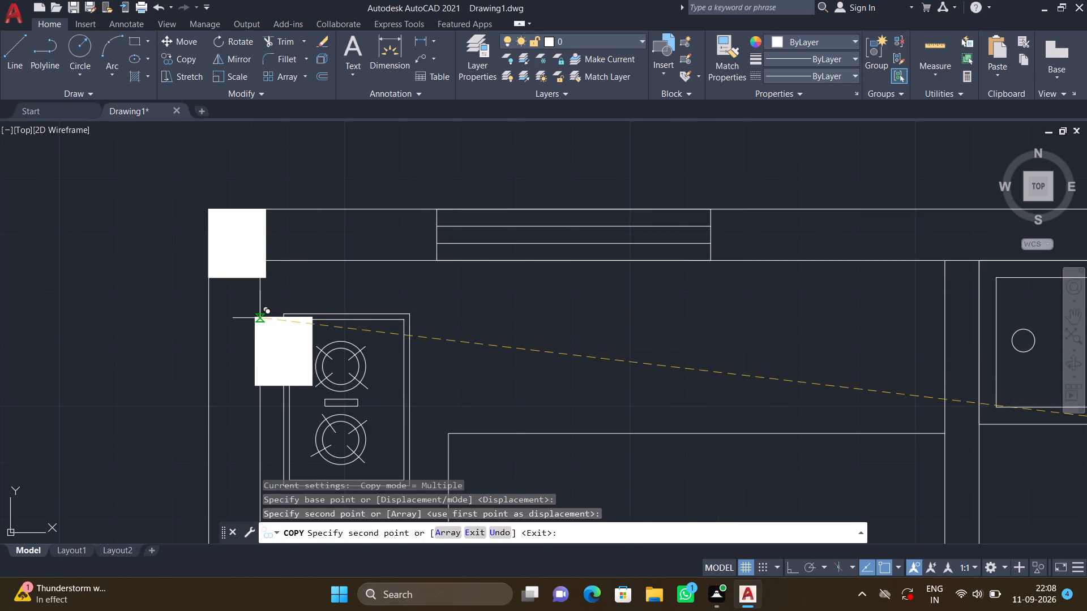
scroll(259, 319, down, 3)
middle_drag(253, 389, 285, 298)
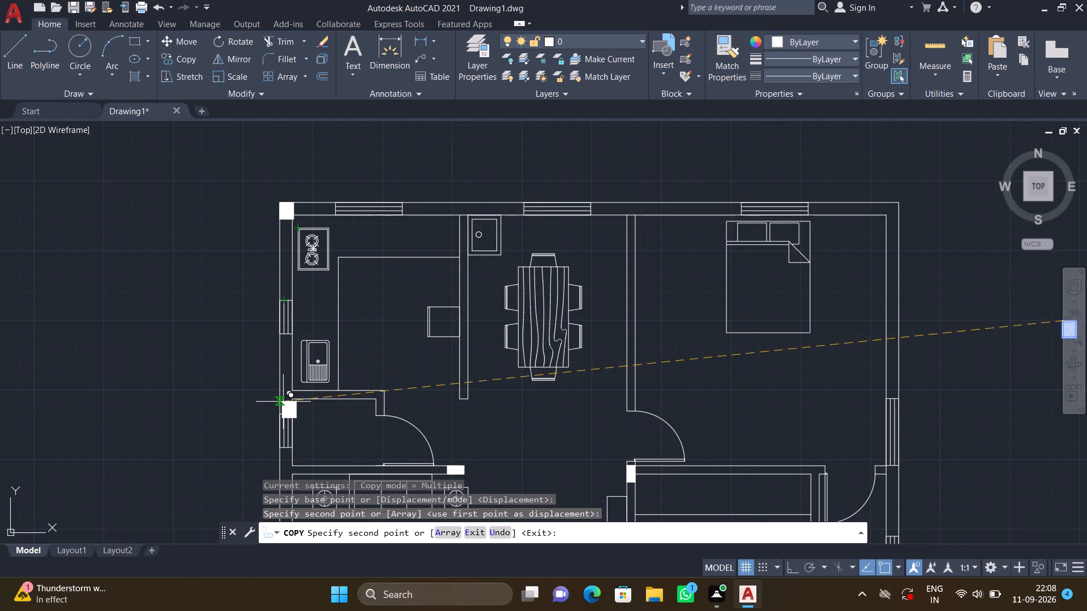
scroll(281, 415, down, 1)
middle_drag(283, 424, 283, 424)
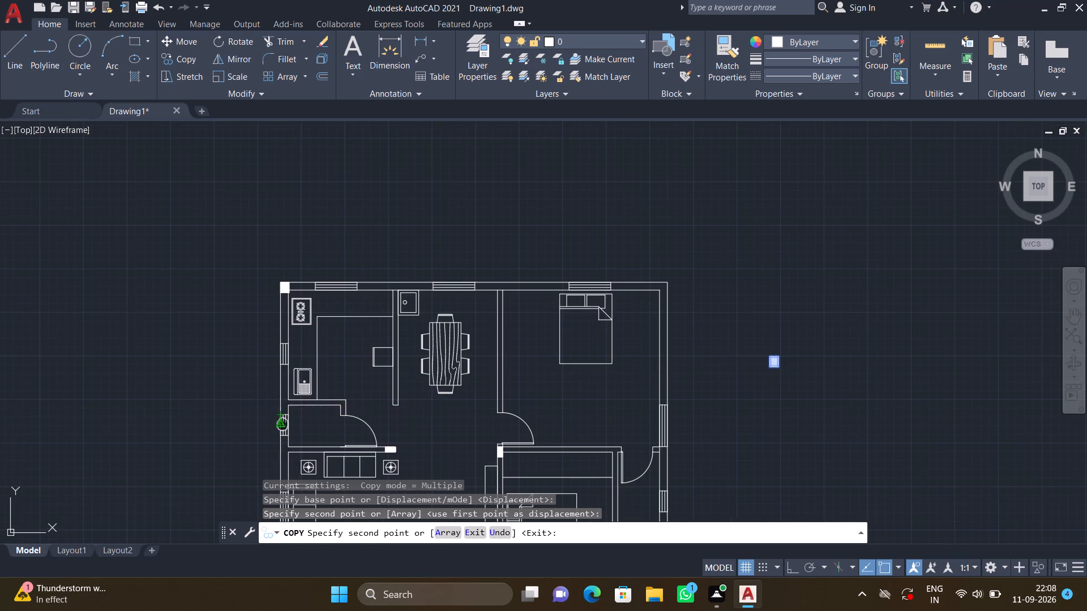
middle_drag(283, 424, 333, 334)
scroll(337, 355, up, 4)
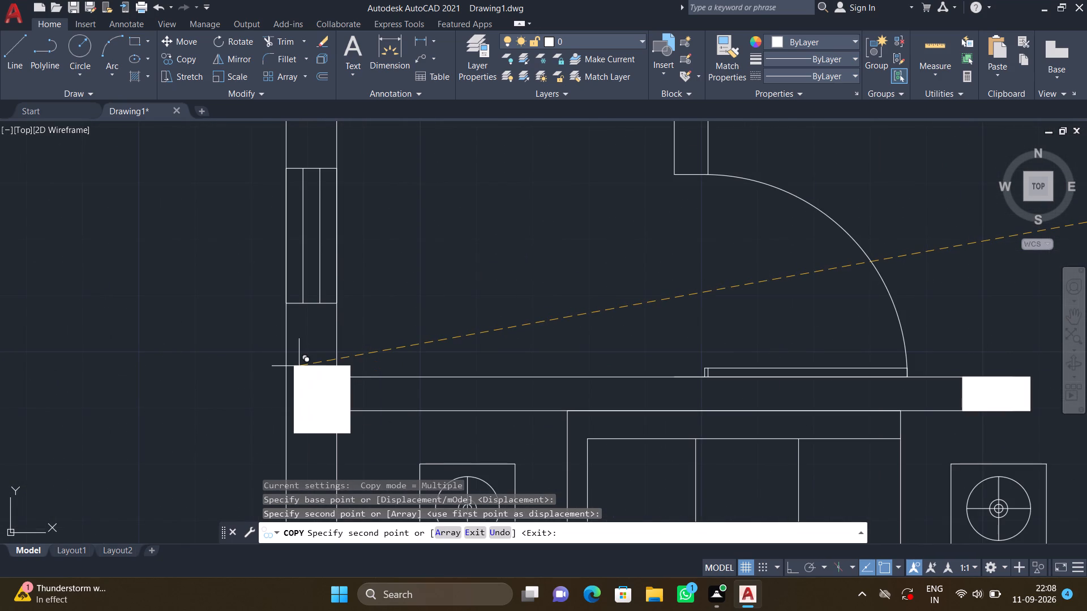
scroll(298, 368, up, 1)
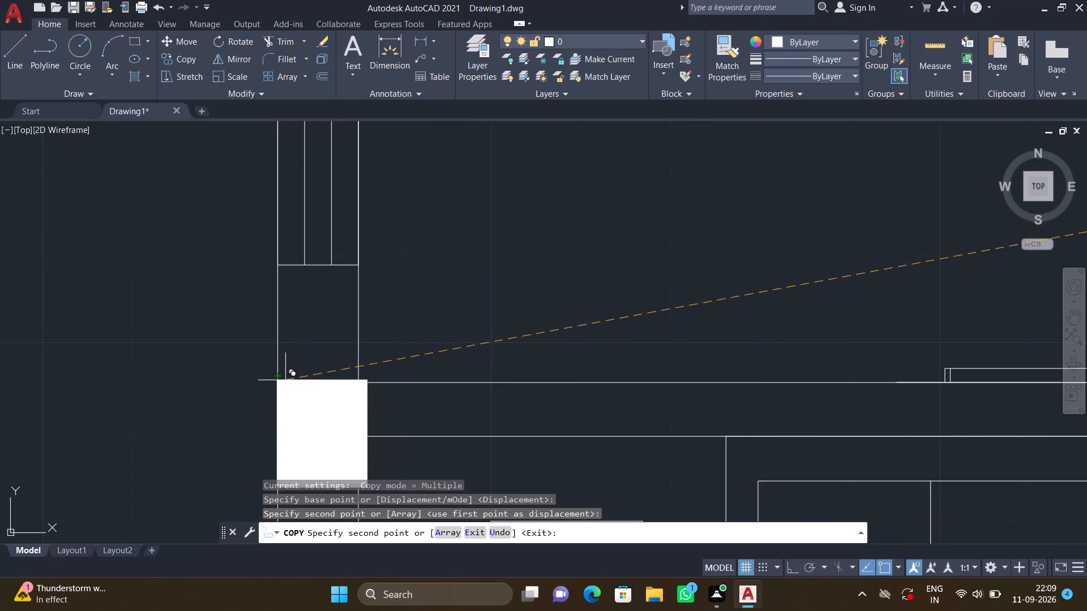
click(285, 378)
Place another copy on the top outer wall at its junction with the kitchen–dining partition.
scroll(293, 374, down, 3)
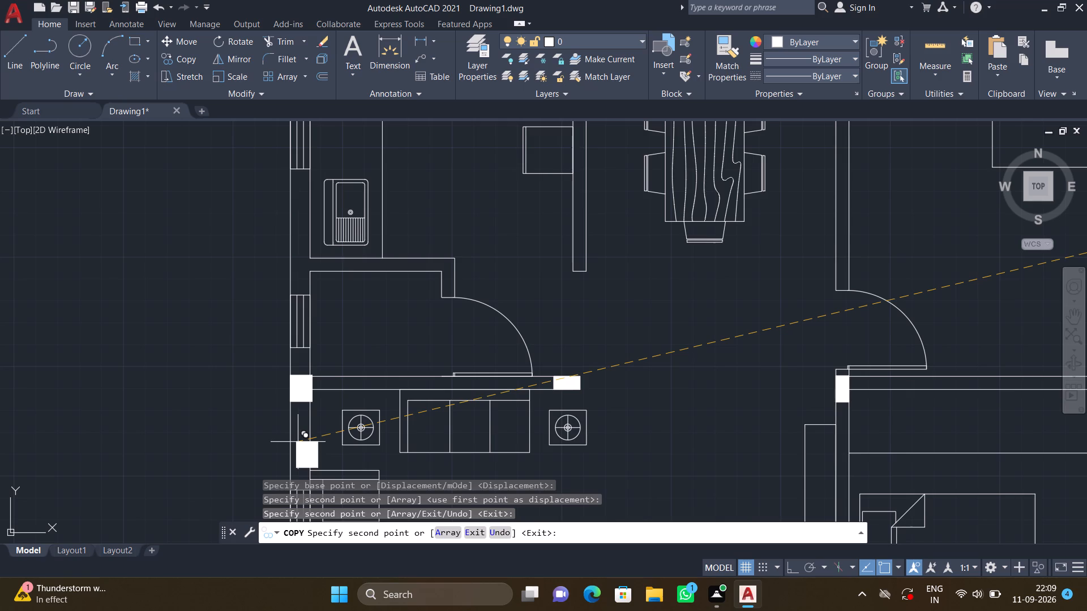
scroll(298, 442, down, 1)
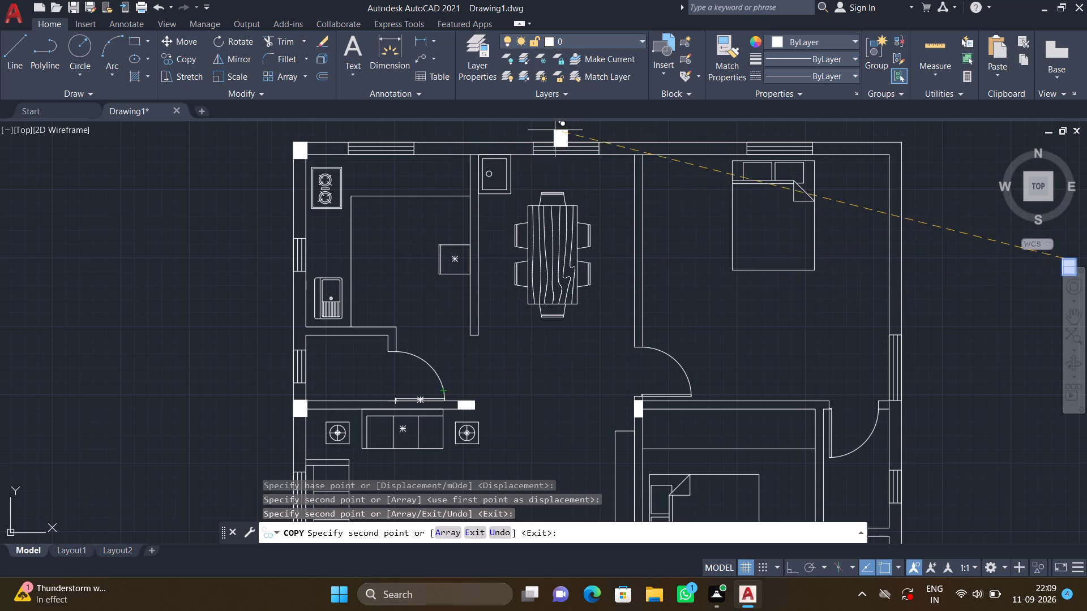
scroll(465, 153, up, 3)
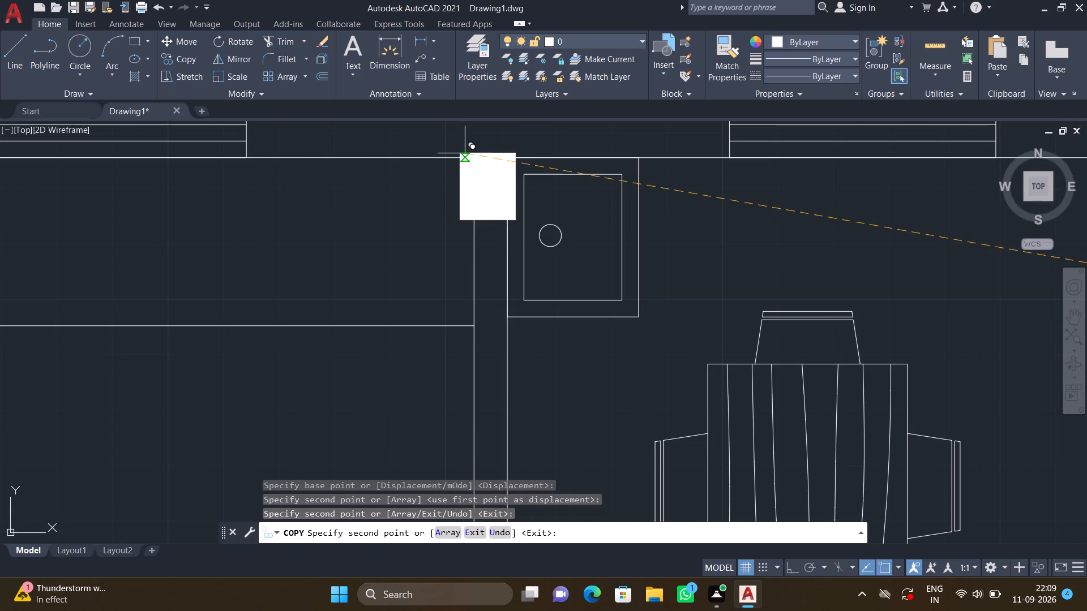
scroll(470, 160, down, 1)
middle_drag(470, 160, 500, 264)
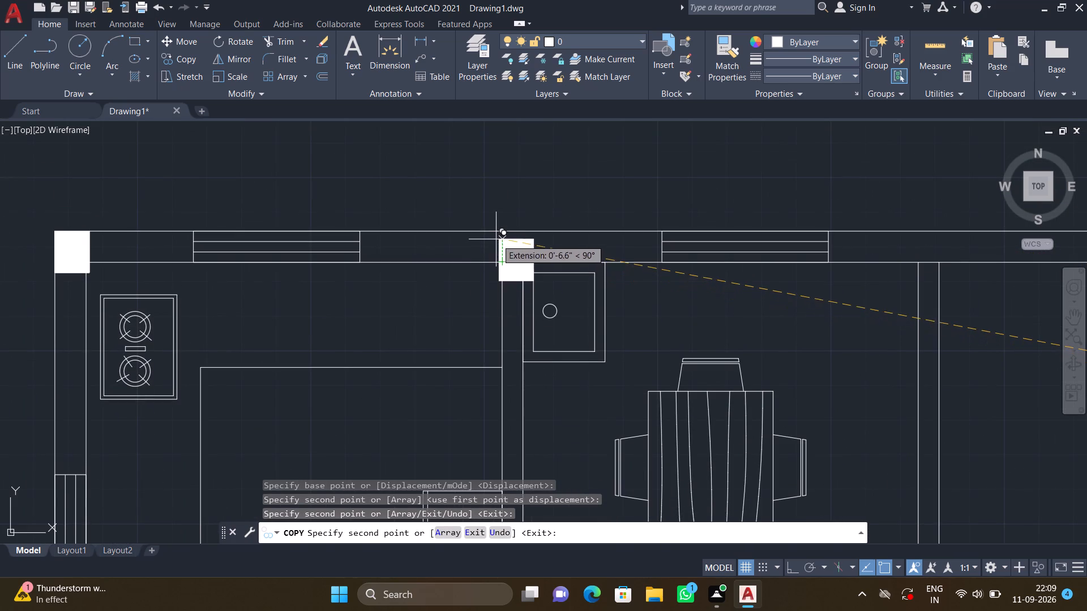
scroll(496, 238, up, 2)
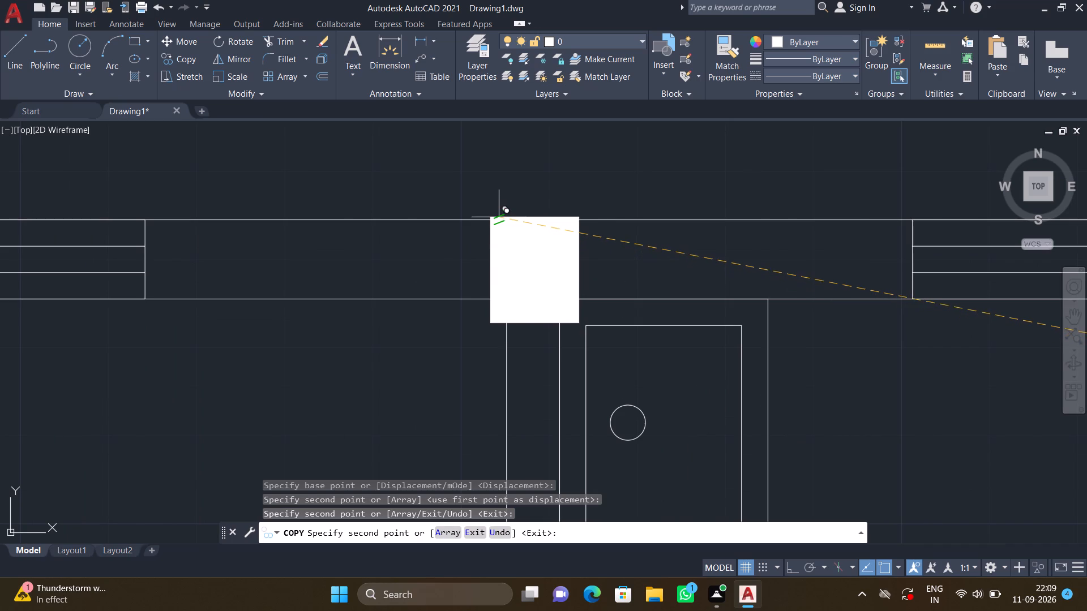
click(499, 221)
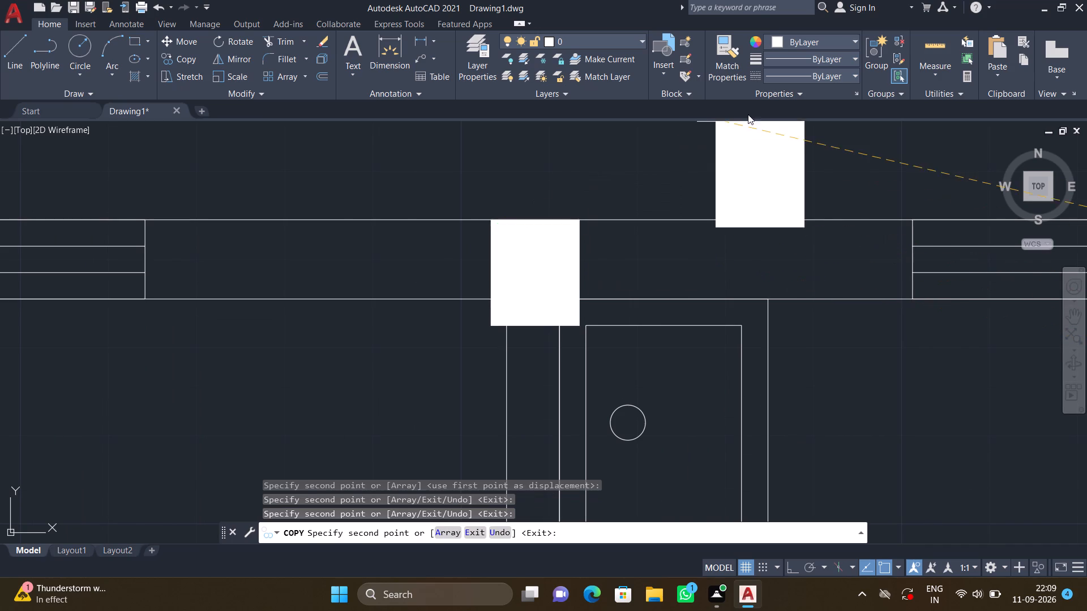
Place another copy on the right outer wall beside the door between the two bedrooms, just below the window, and end copying.
scroll(727, 135, down, 2)
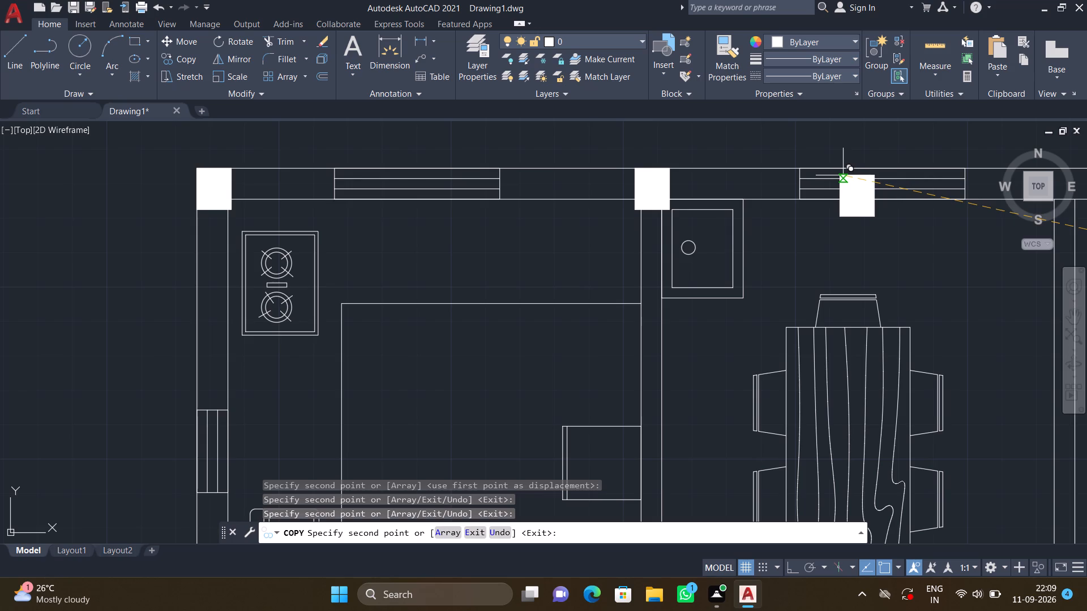
scroll(880, 240, down, 2)
middle_drag(944, 316, 481, 279)
middle_drag(650, 402, 618, 316)
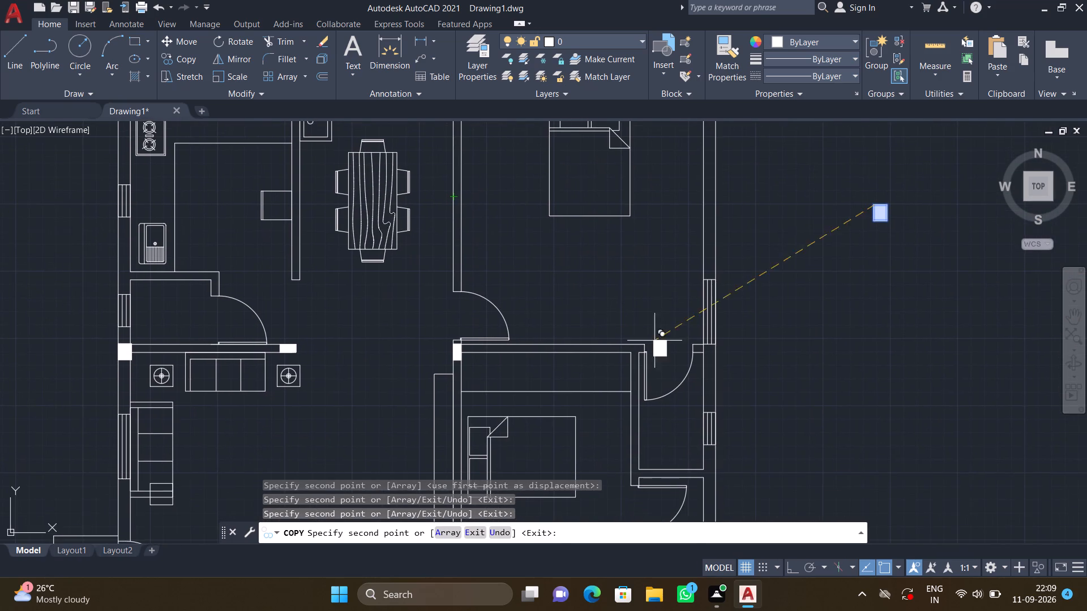
middle_drag(677, 362, 653, 267)
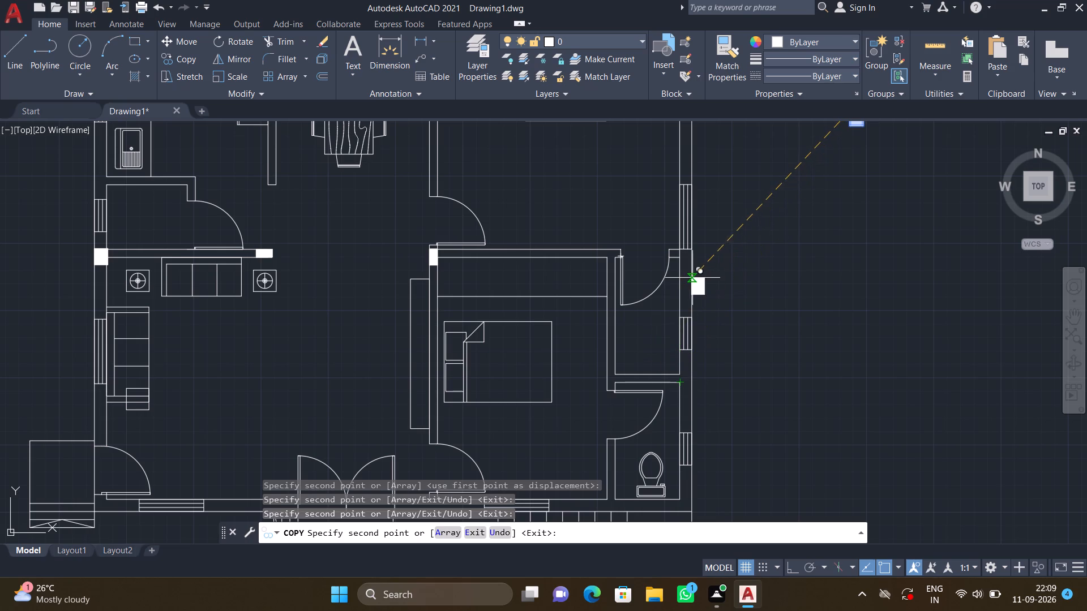
scroll(687, 250, up, 2)
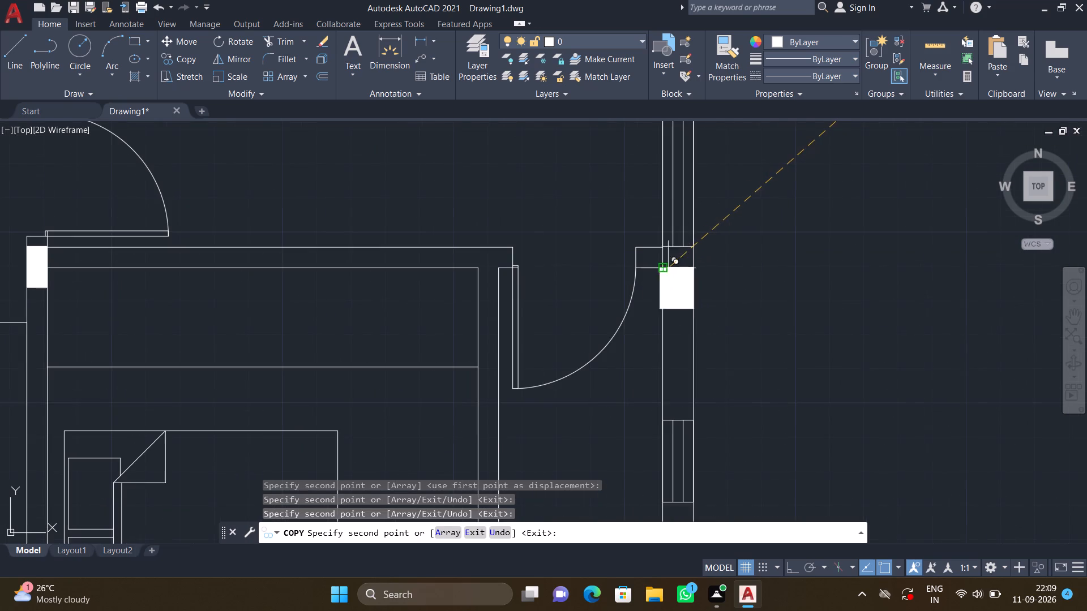
scroll(668, 268, up, 3)
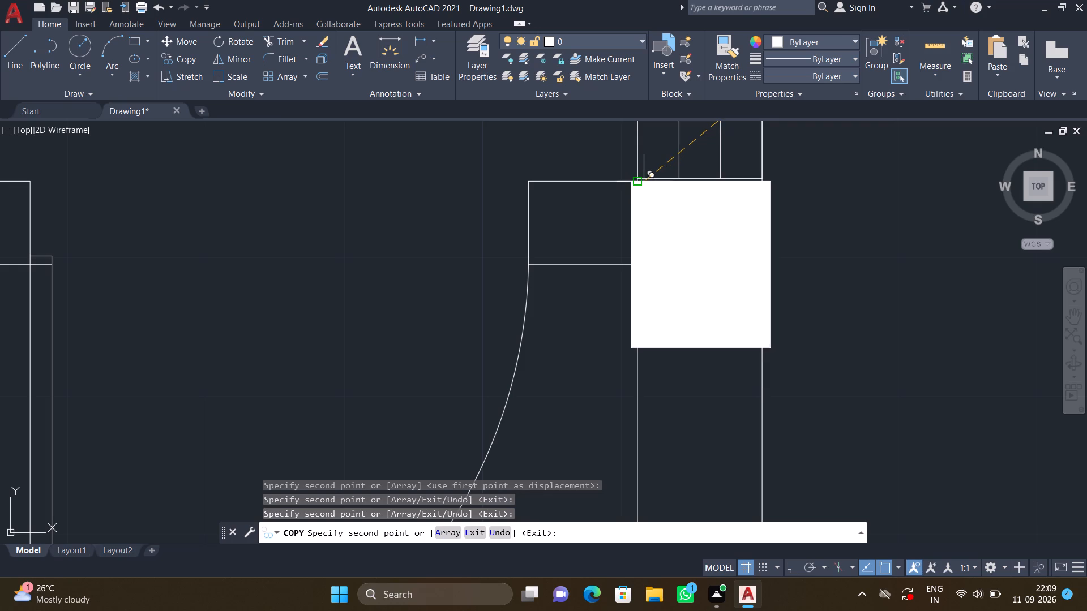
click(640, 178)
scroll(670, 264, down, 1)
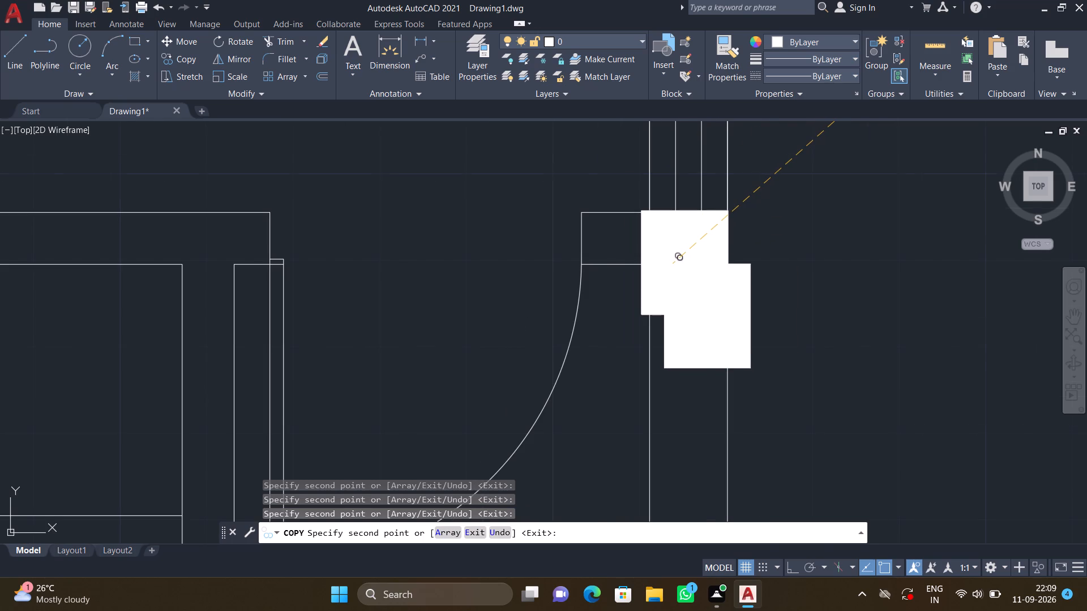
scroll(672, 264, down, 2)
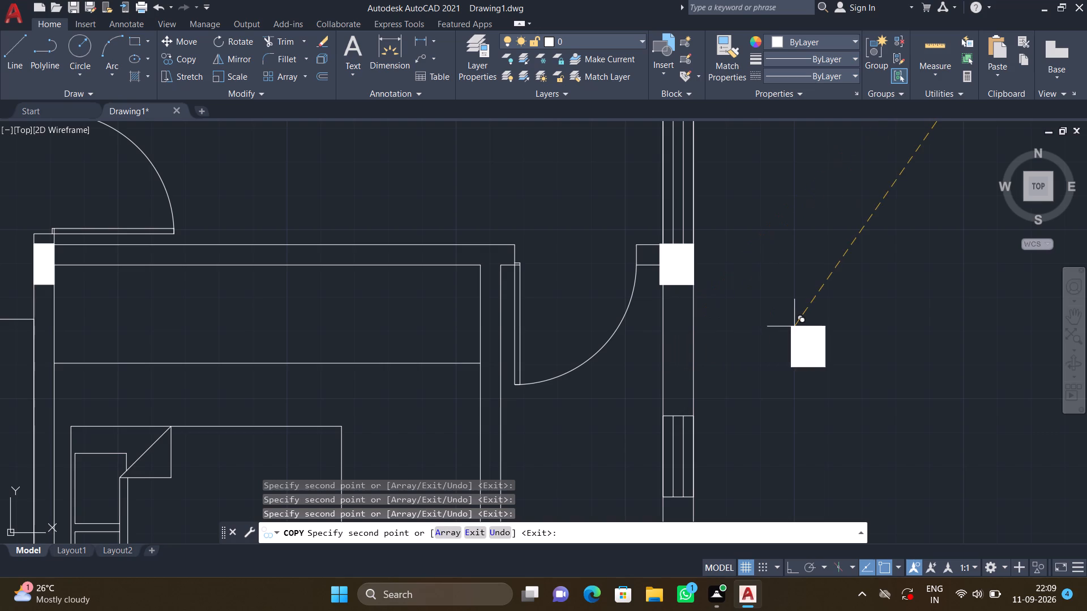
key(Return)
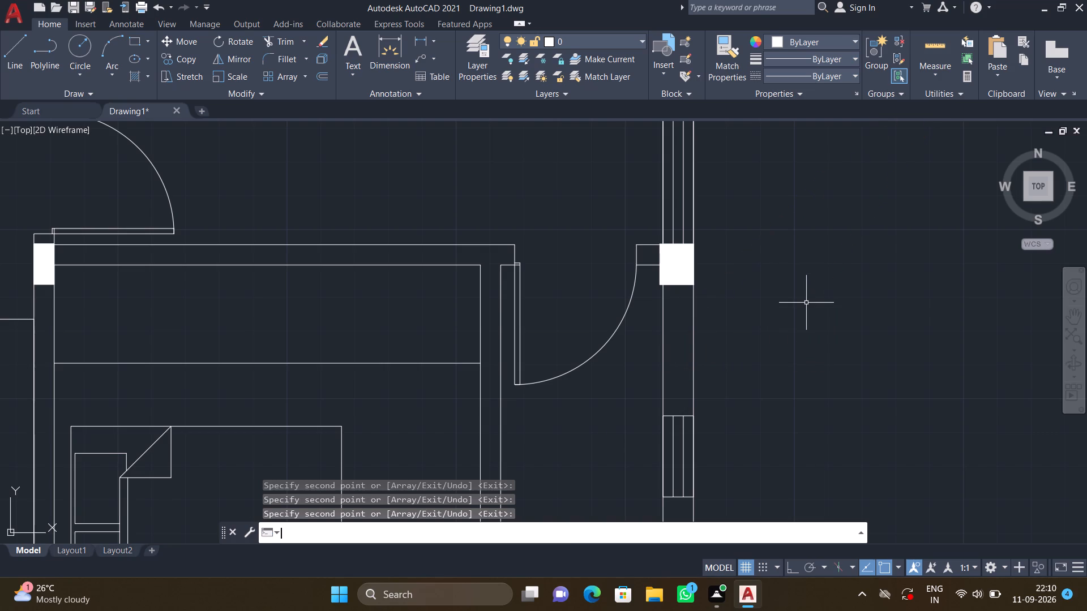
Delete the spare hatched rectangle standing outside the plan's right outer wall.
scroll(806, 303, down, 3)
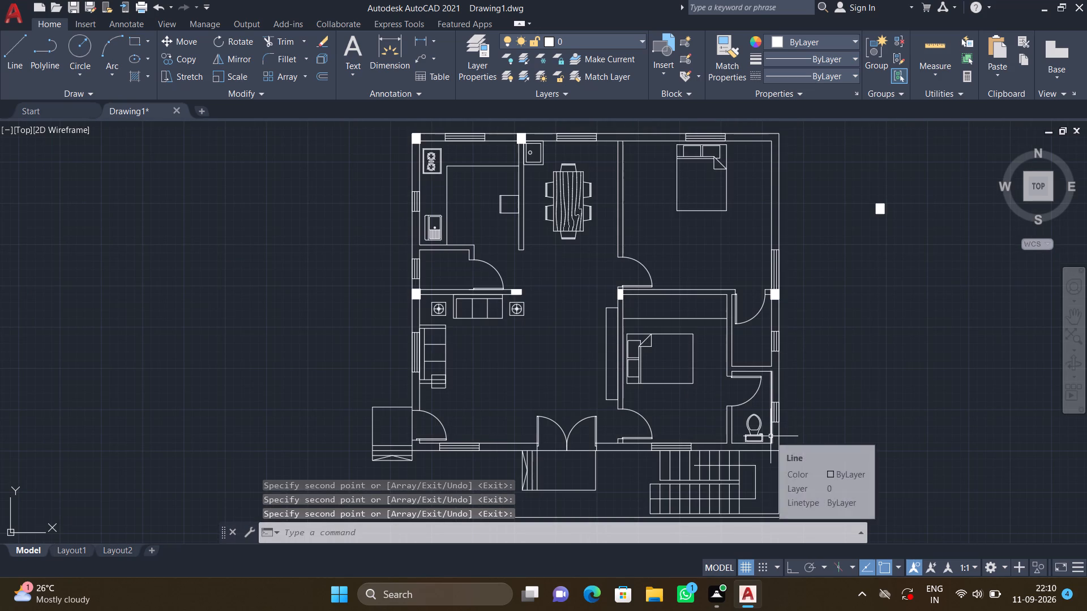
middle_drag(929, 266, 804, 297)
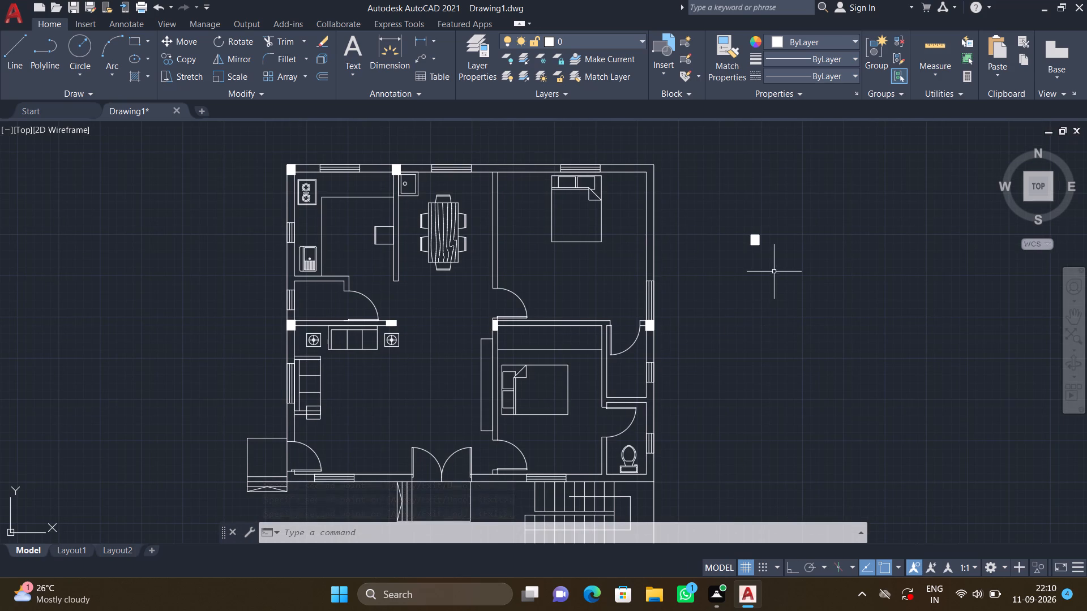
drag(774, 271, 768, 246)
click(746, 206)
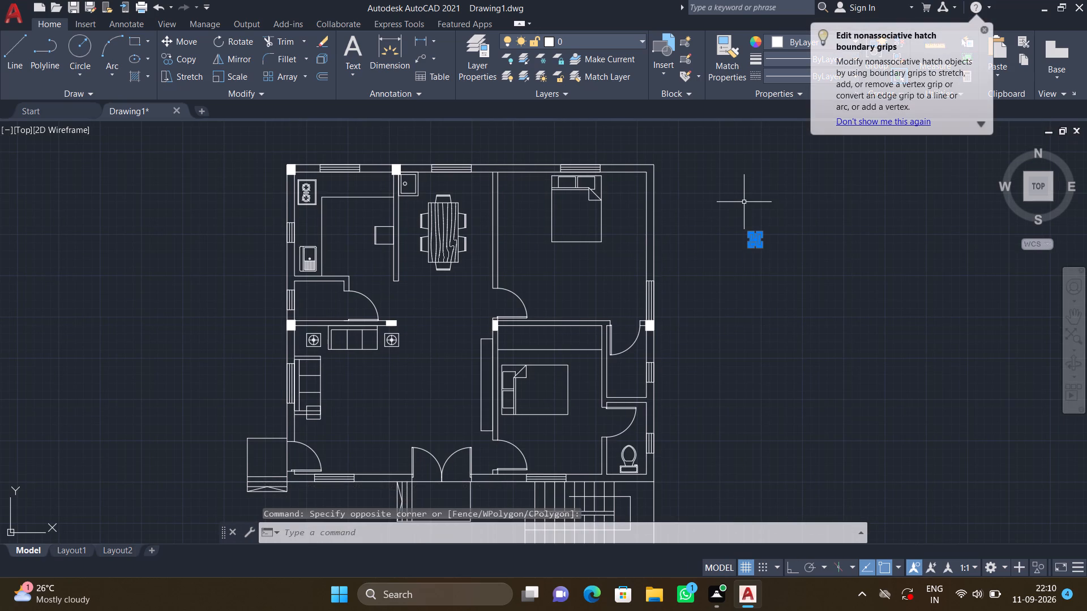
key(Delete)
Draw a closed 10" by 12" upright rectangle from orthogonal lines in the empty space outside the plan's right outer wall.
key(l)
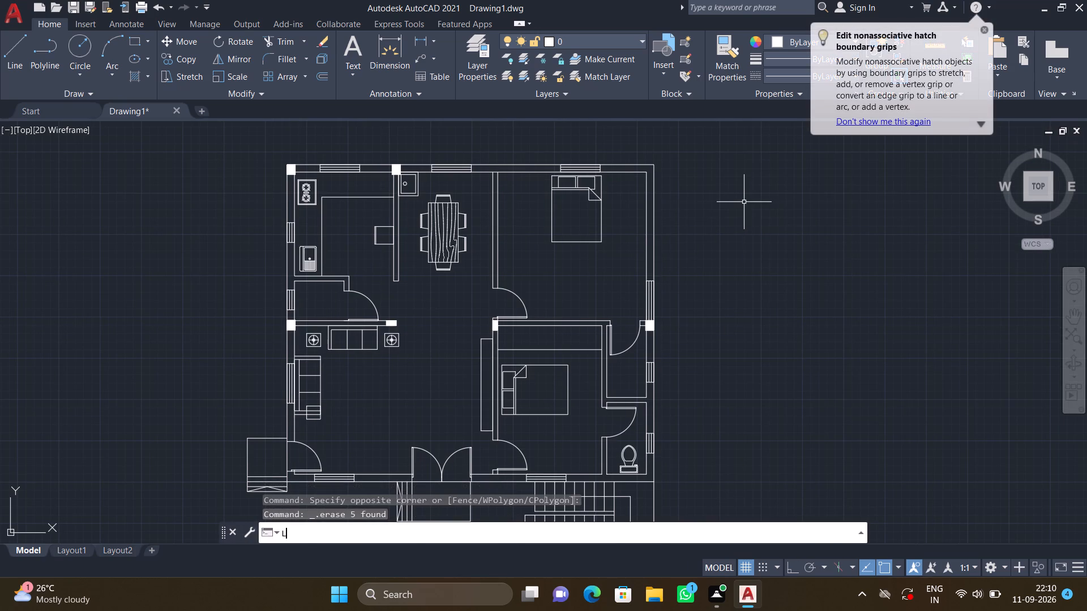
key(Return)
click(761, 251)
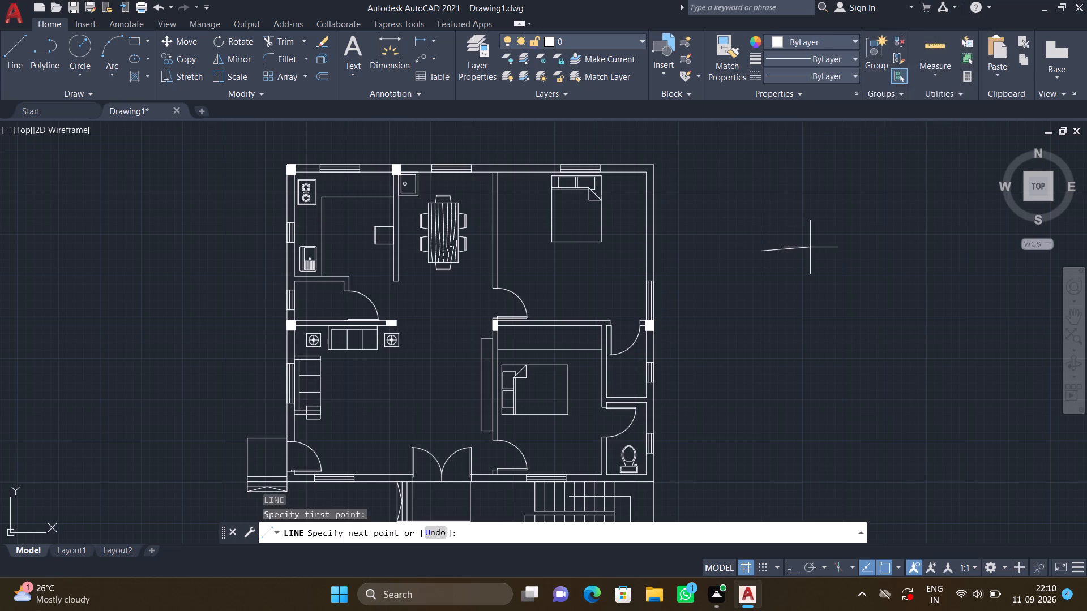
key(F8)
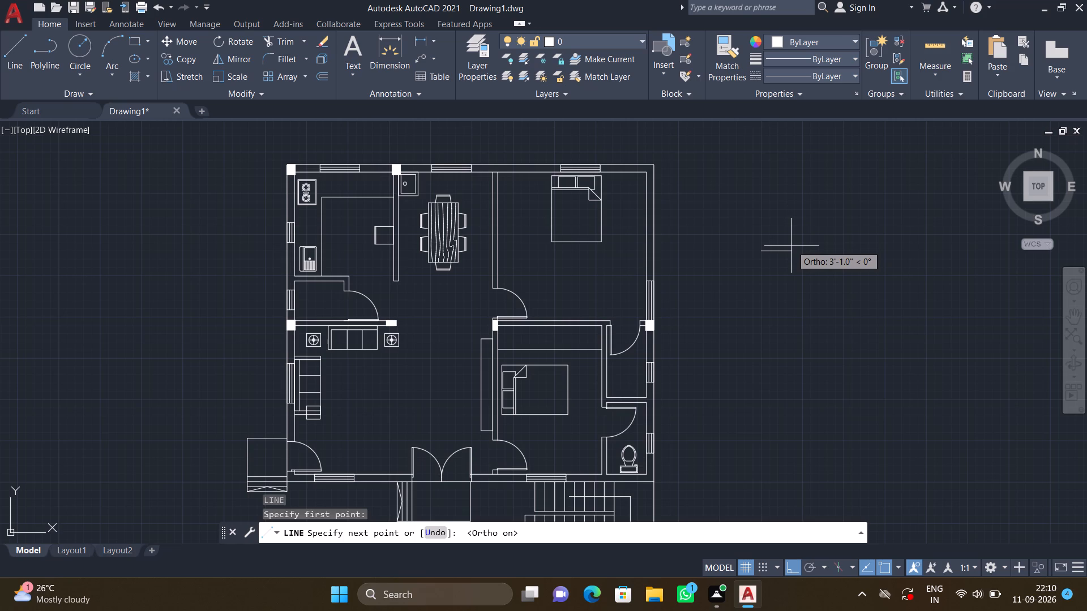
text(10")
key(Return)
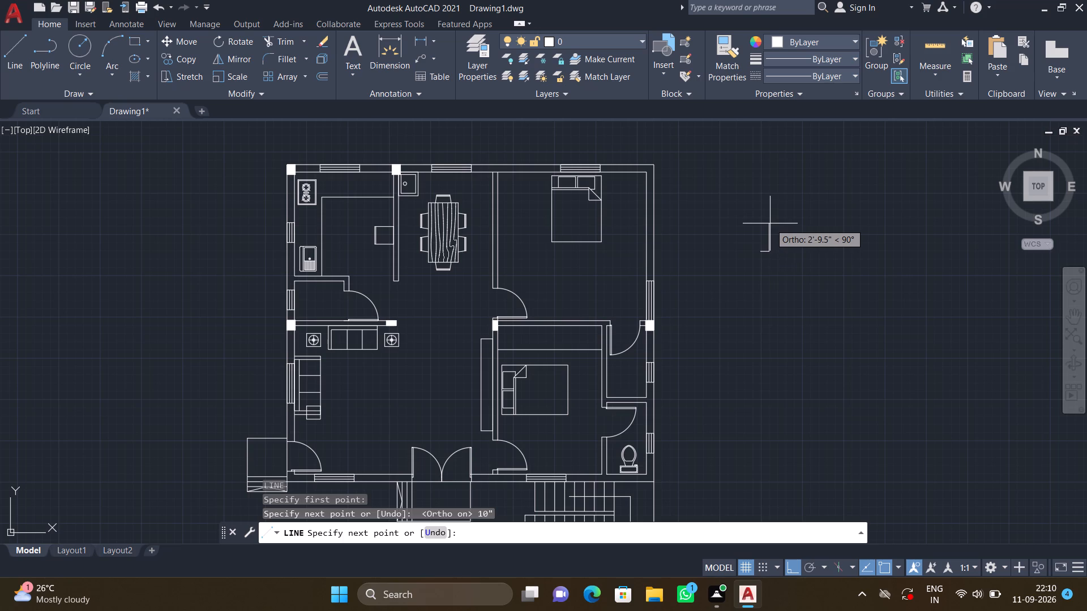
text(12")
key(Return)
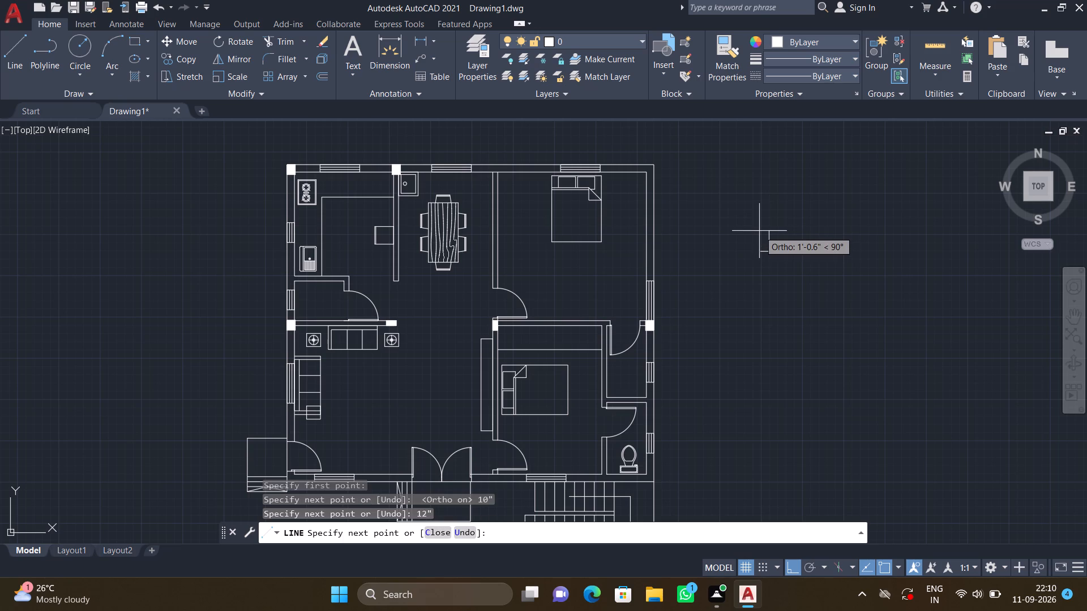
text(10")
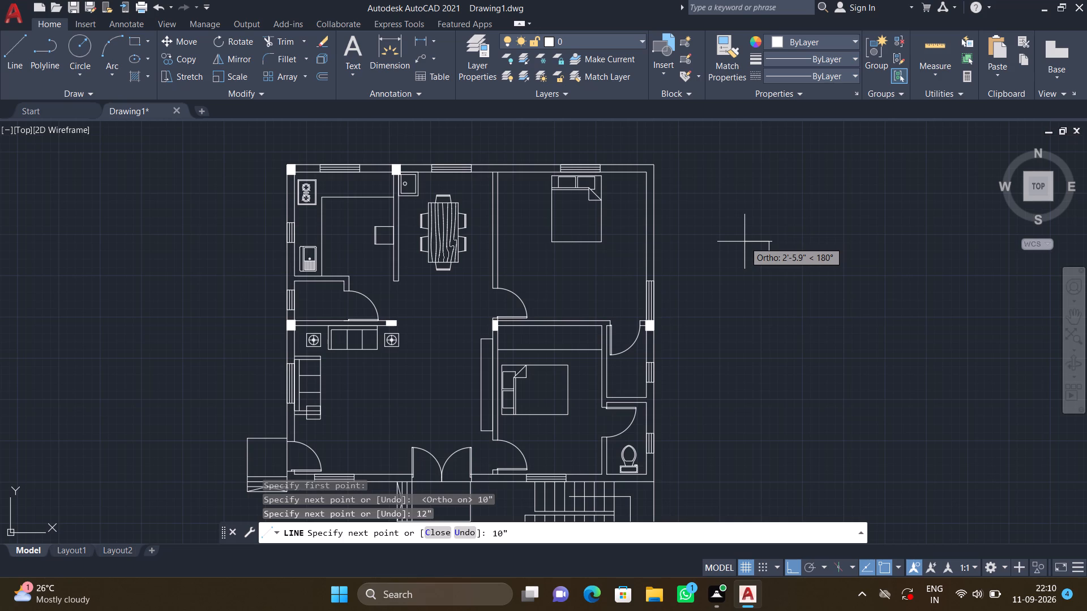
key(Return)
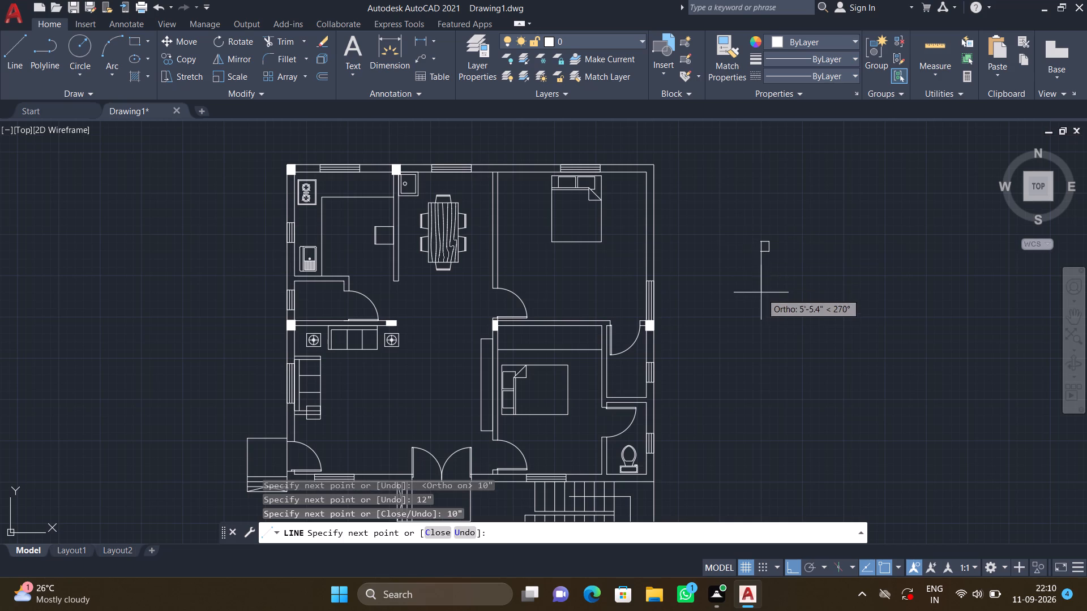
scroll(754, 260, up, 2)
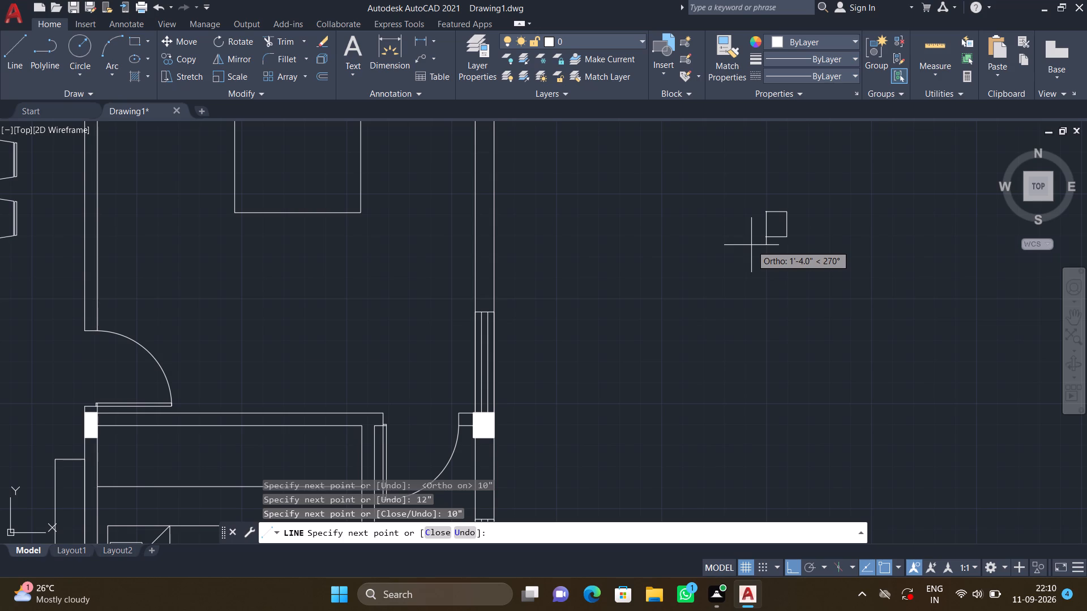
text(12")
key(Return)
key(Return)
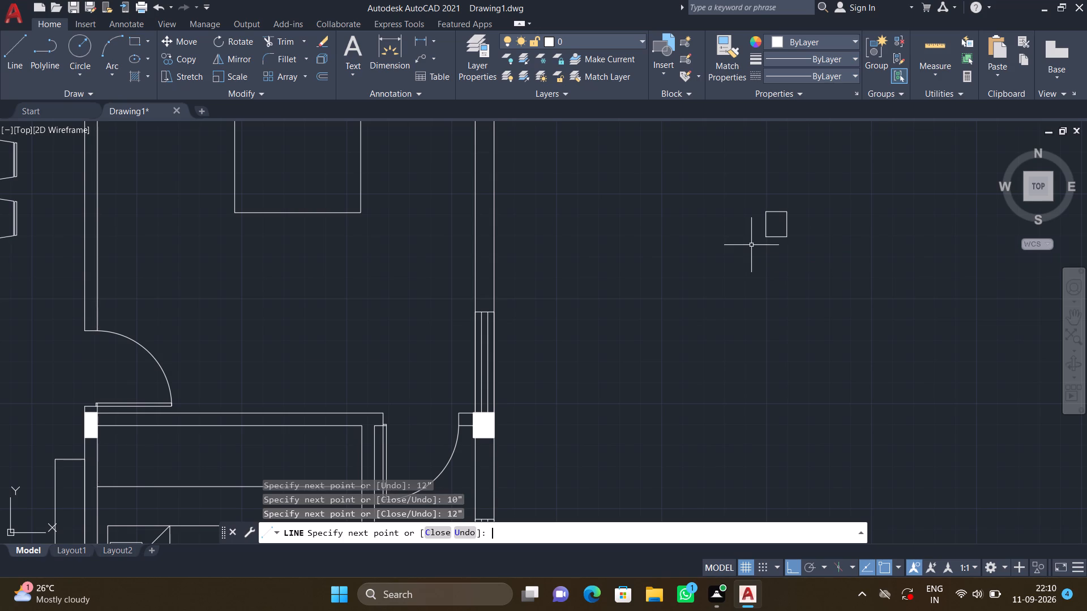
Draw three lines widening the new rectangle by about 4.4" on its right side, back to its lower-right corner.
scroll(781, 234, up, 2)
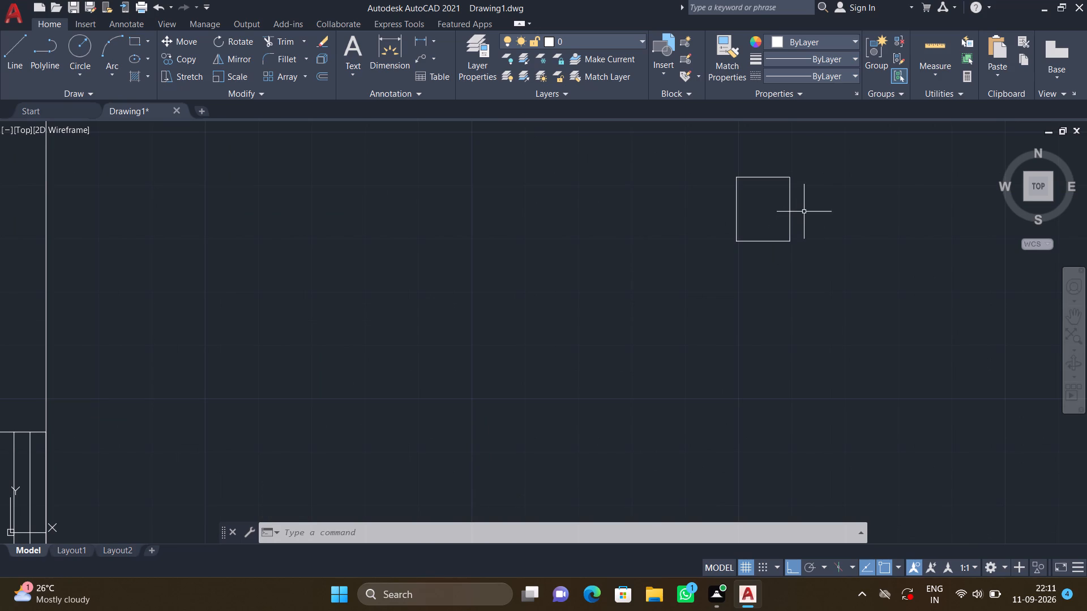
key(l)
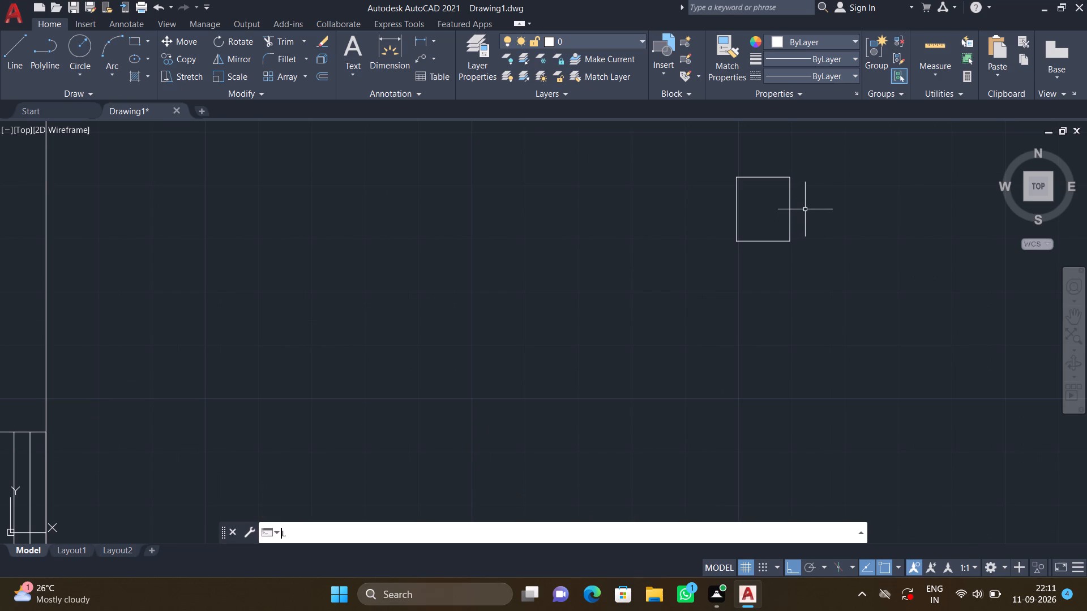
key(Return)
click(792, 174)
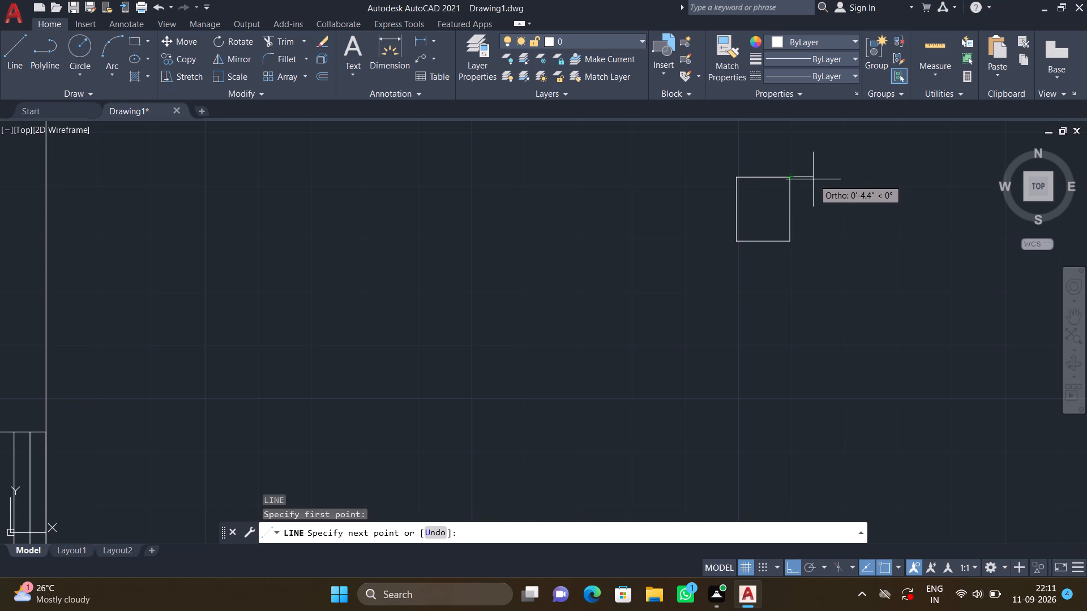
click(813, 179)
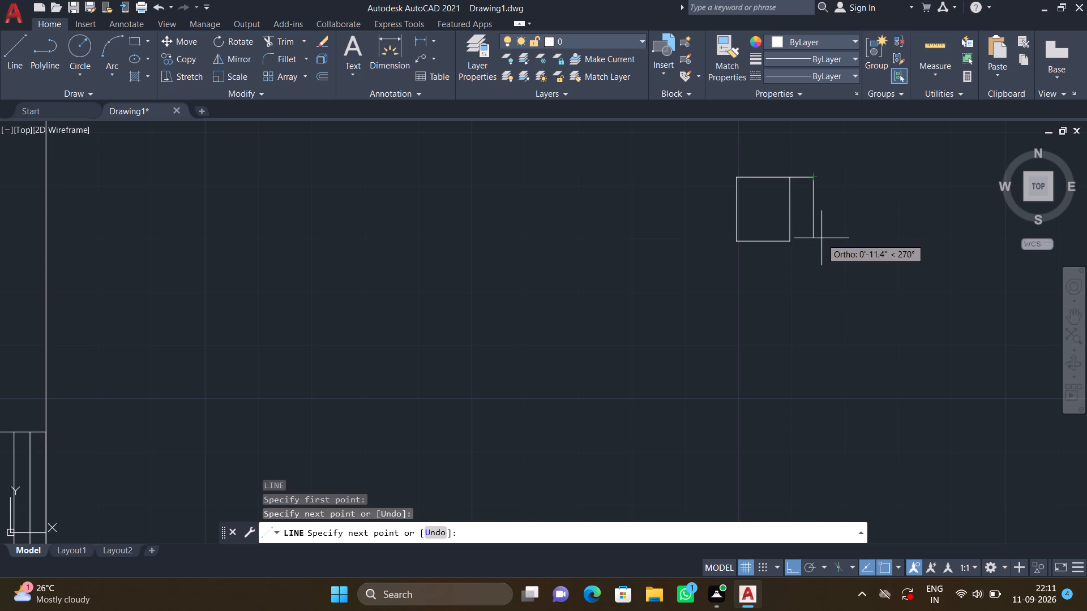
click(816, 242)
click(792, 243)
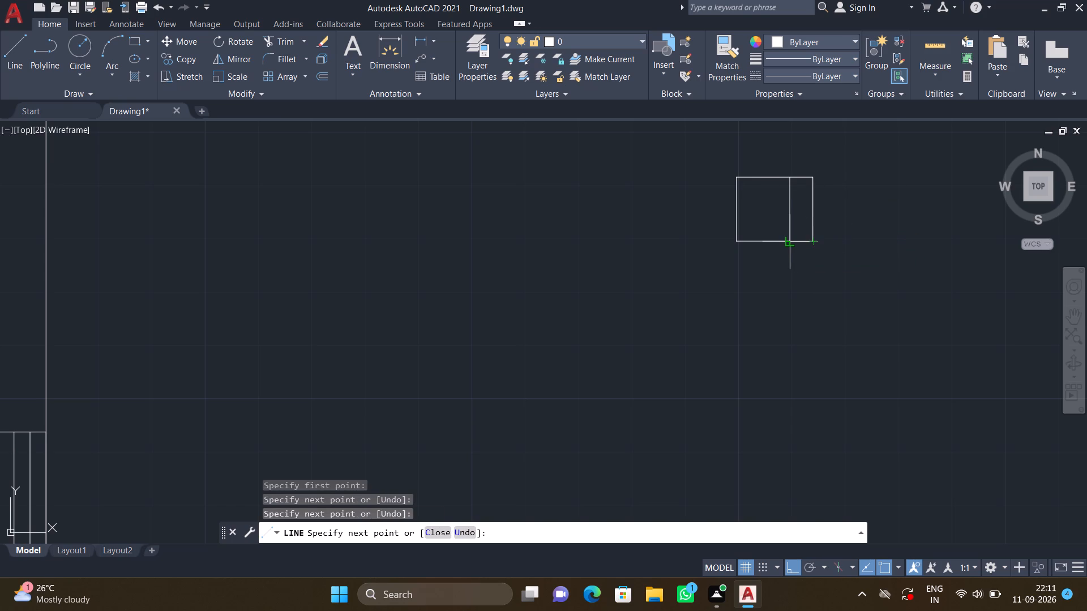
key(Return)
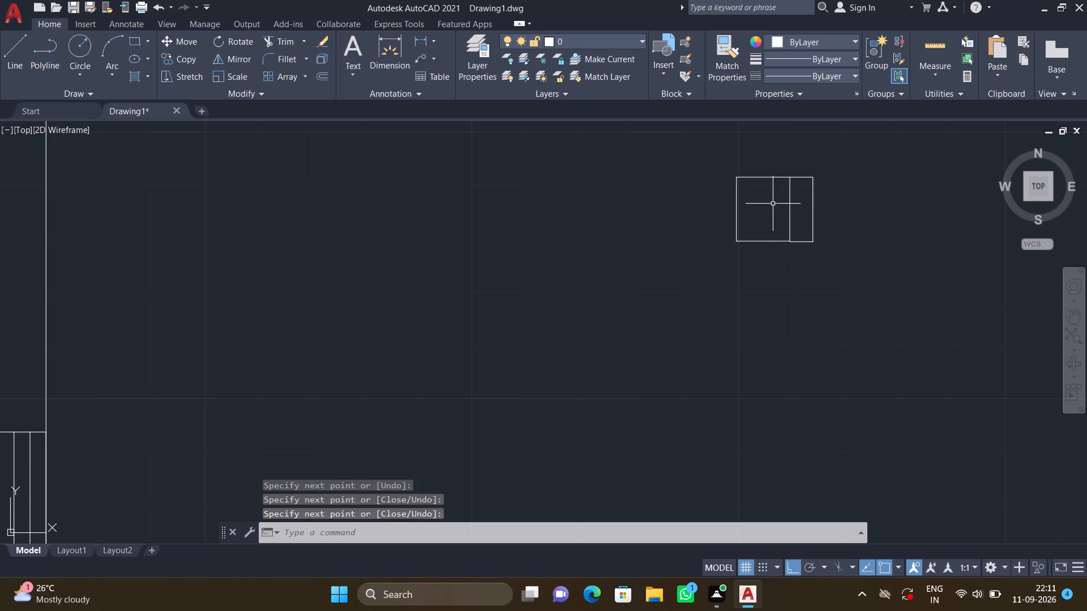
Trim away the inner vertical line and the original 10" bottom edge of the widened rectangle.
scroll(772, 201, up, 2)
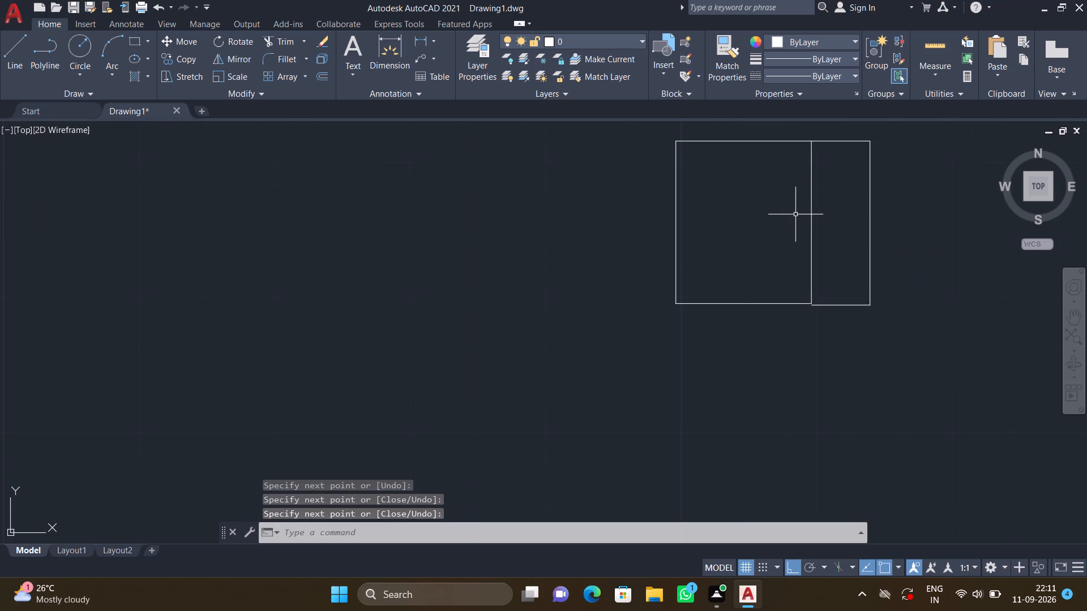
key(t)
key(r)
key(Return)
click(795, 212)
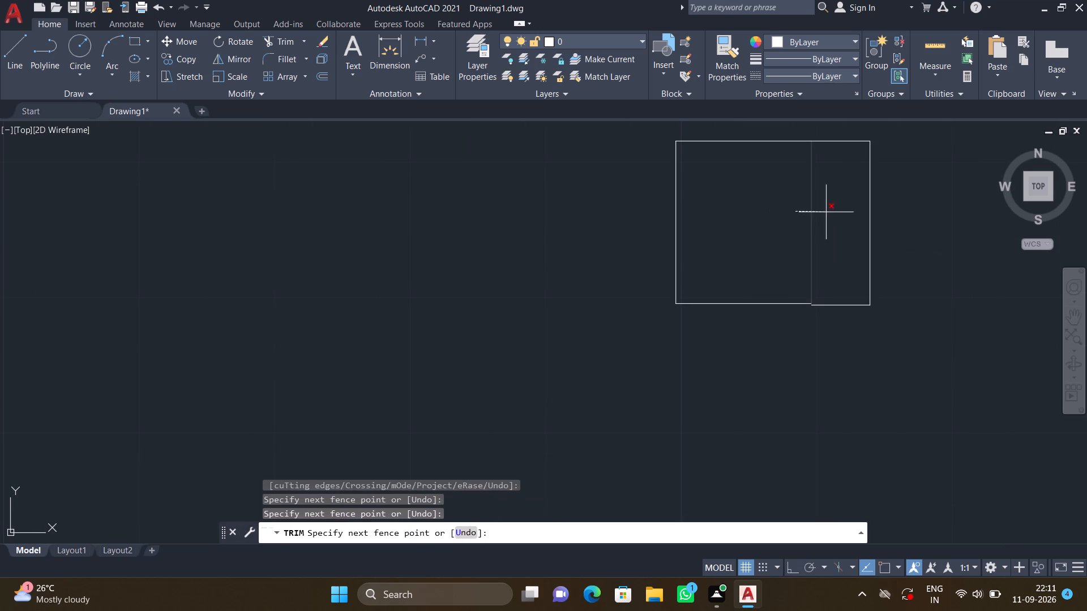
click(826, 212)
click(776, 295)
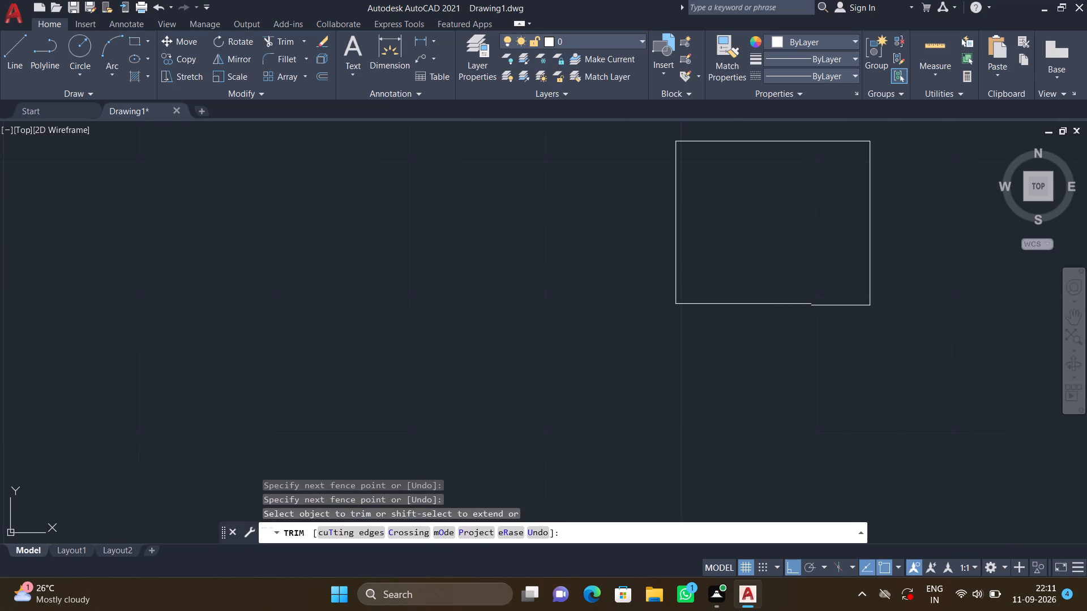
click(778, 314)
key(Return)
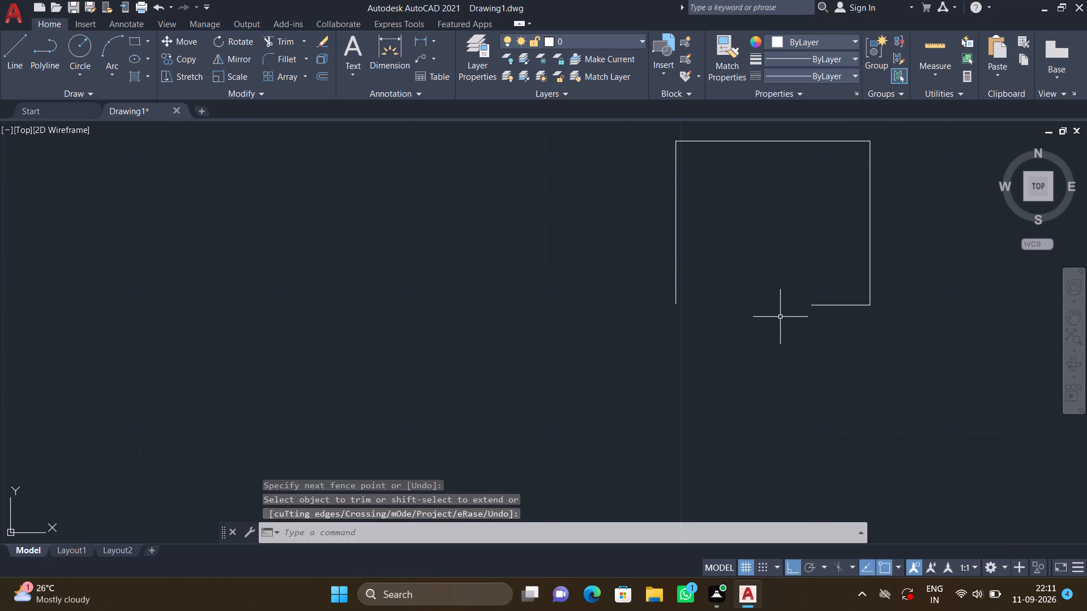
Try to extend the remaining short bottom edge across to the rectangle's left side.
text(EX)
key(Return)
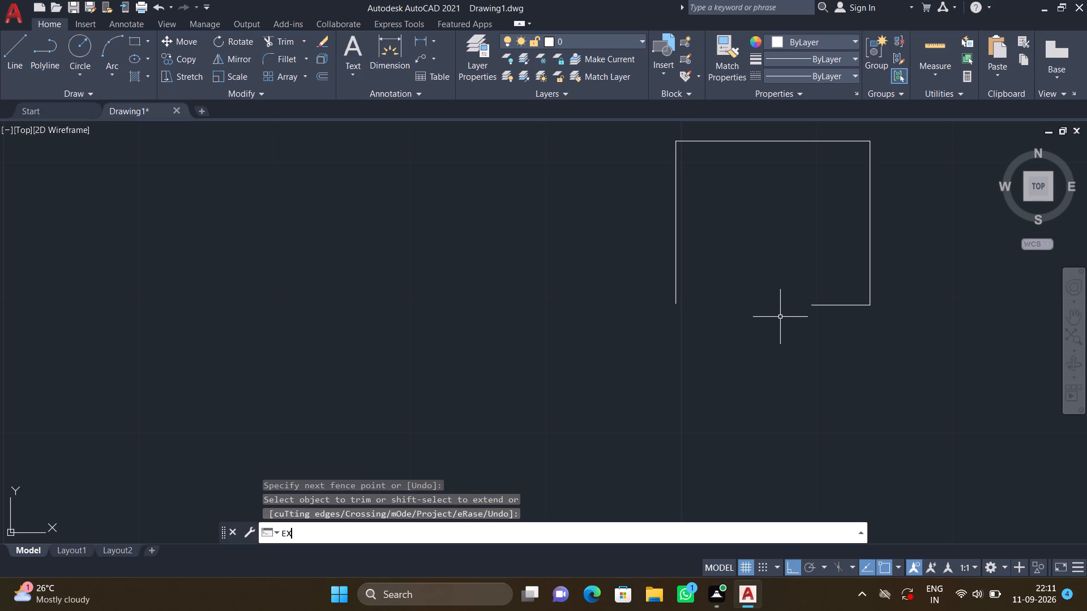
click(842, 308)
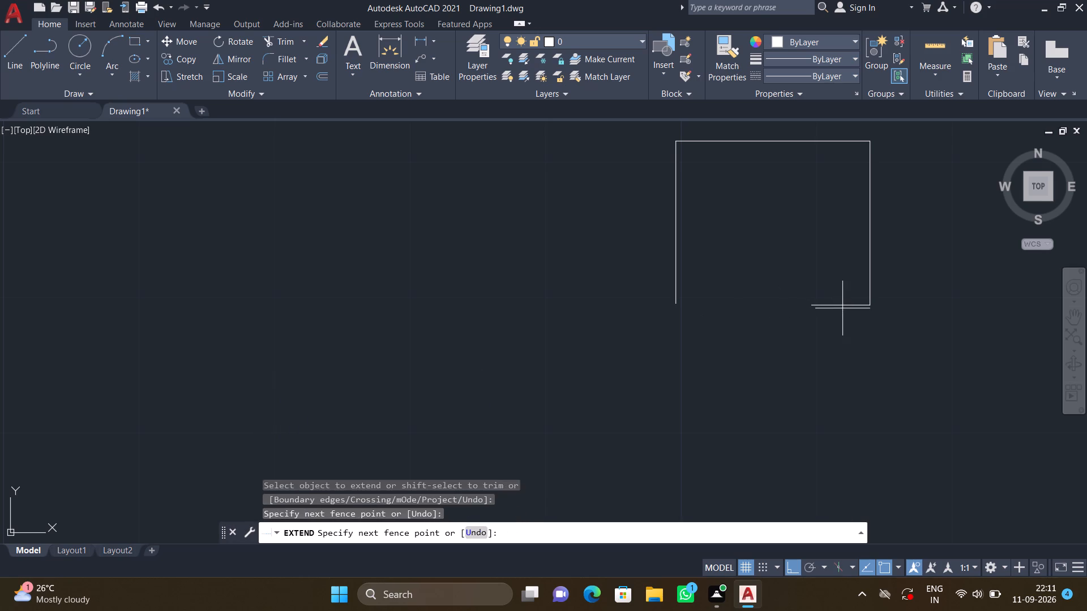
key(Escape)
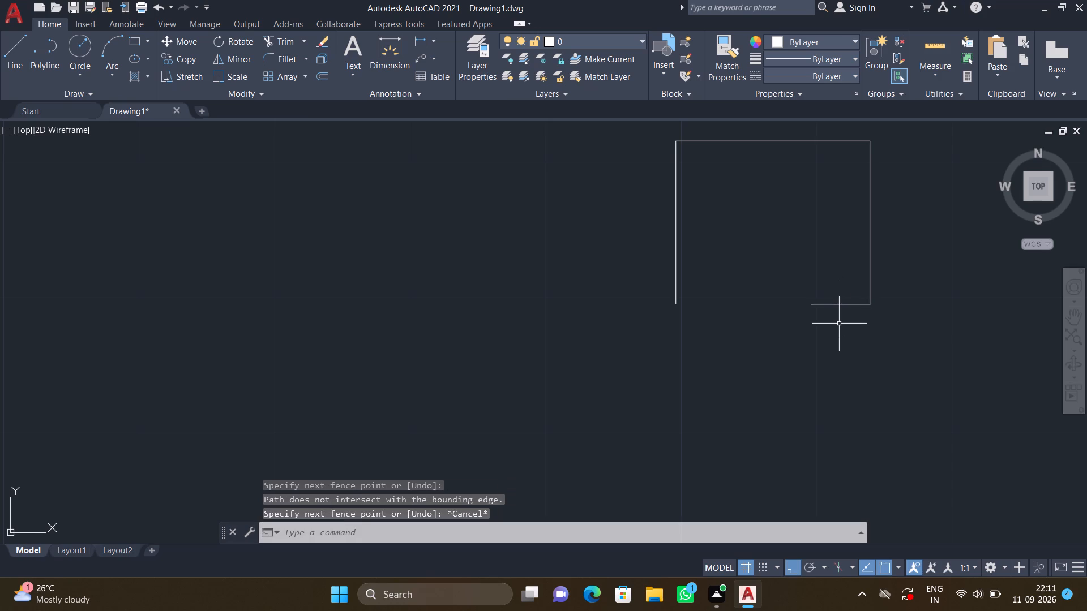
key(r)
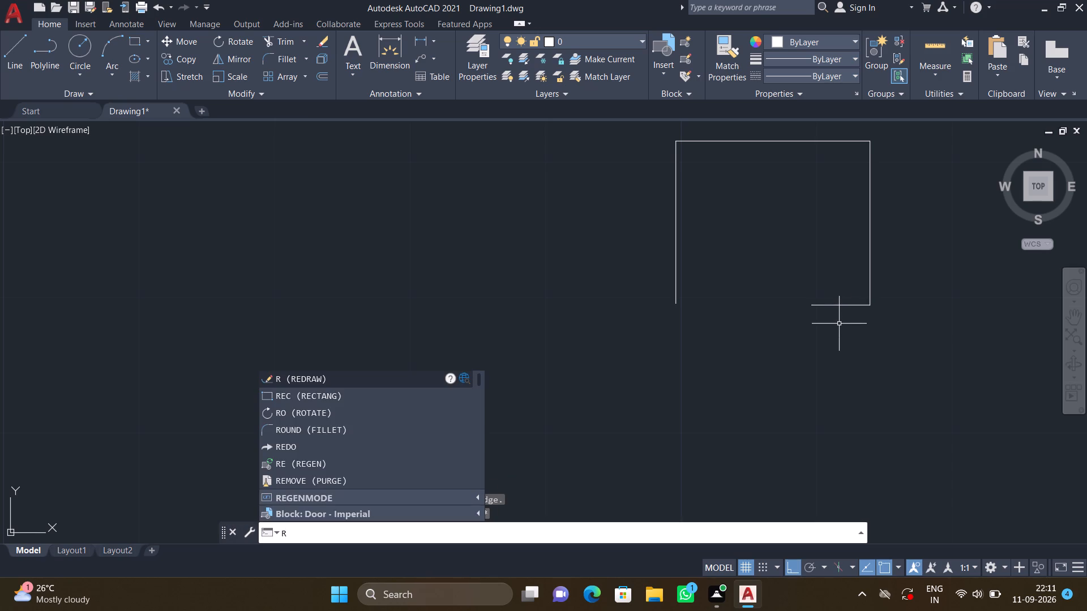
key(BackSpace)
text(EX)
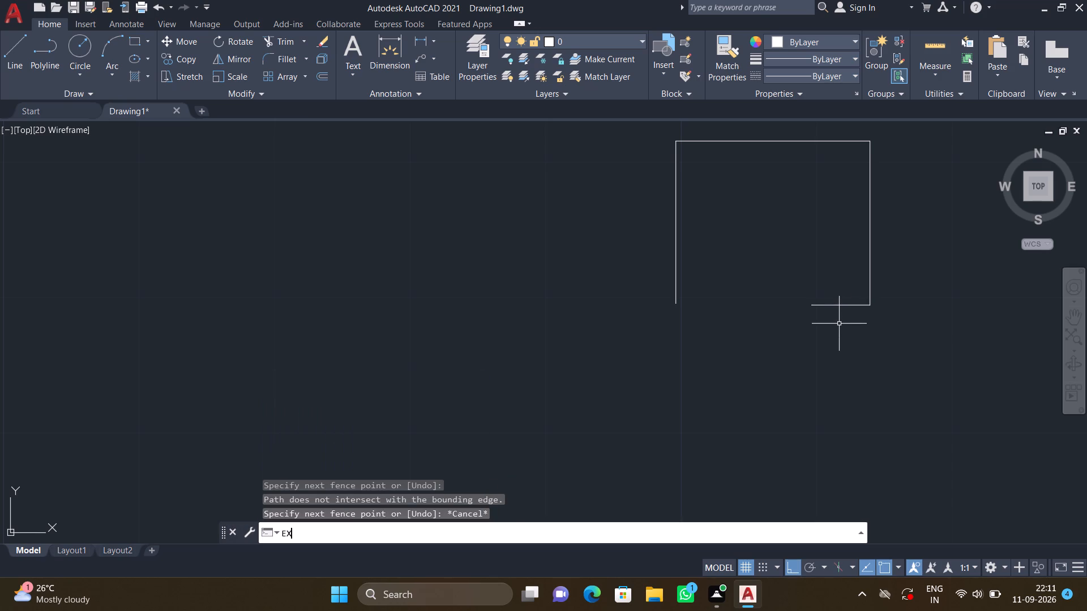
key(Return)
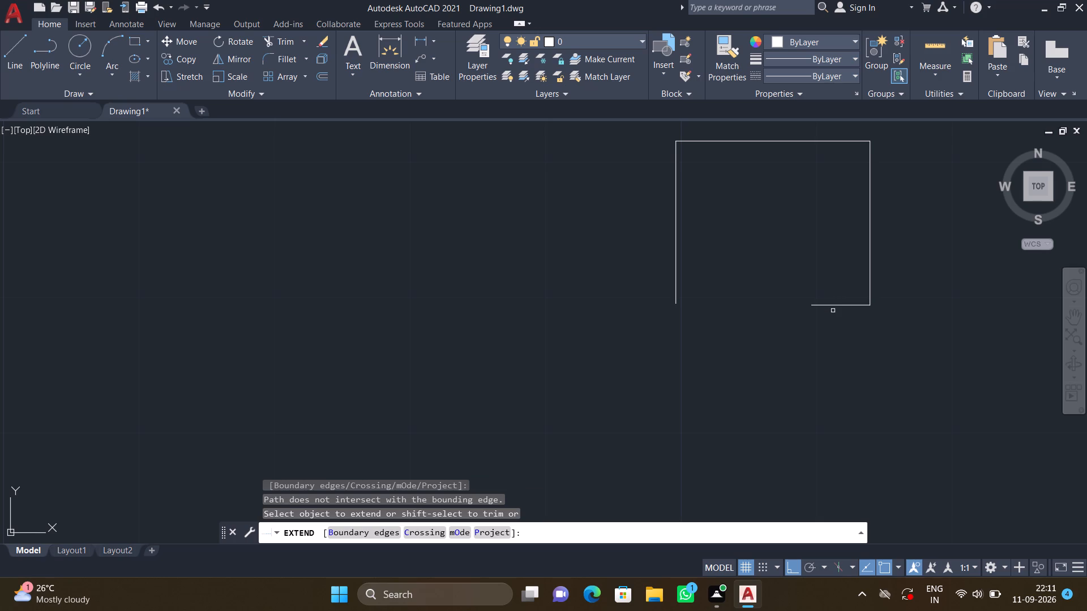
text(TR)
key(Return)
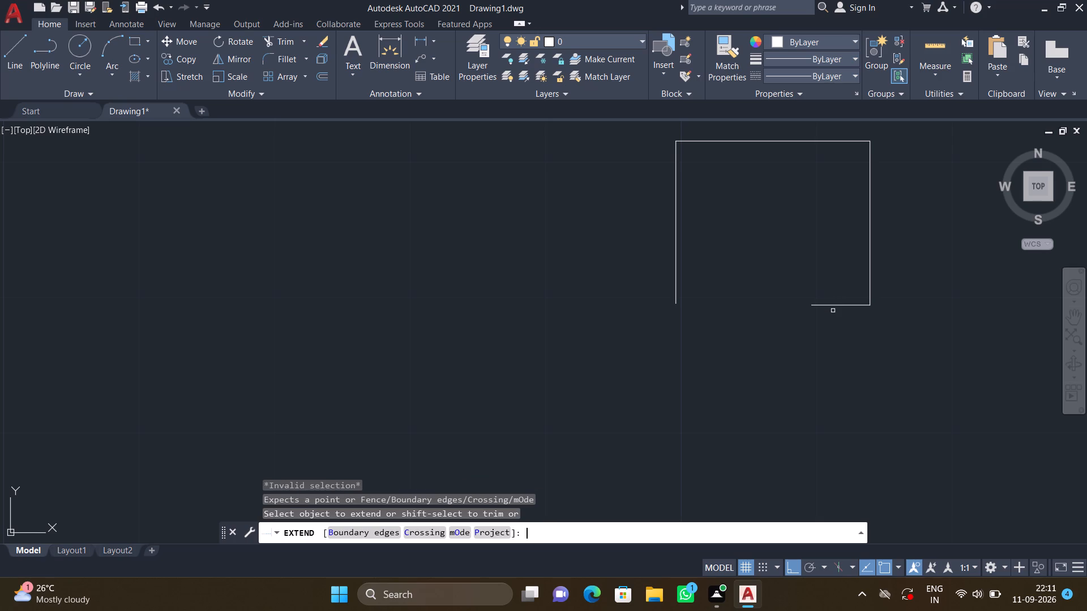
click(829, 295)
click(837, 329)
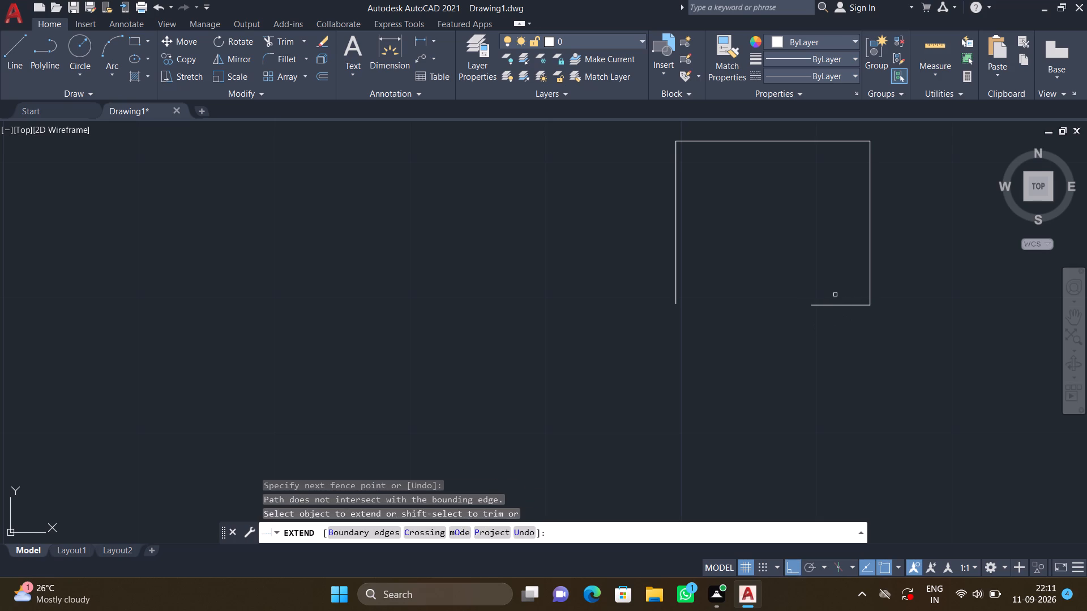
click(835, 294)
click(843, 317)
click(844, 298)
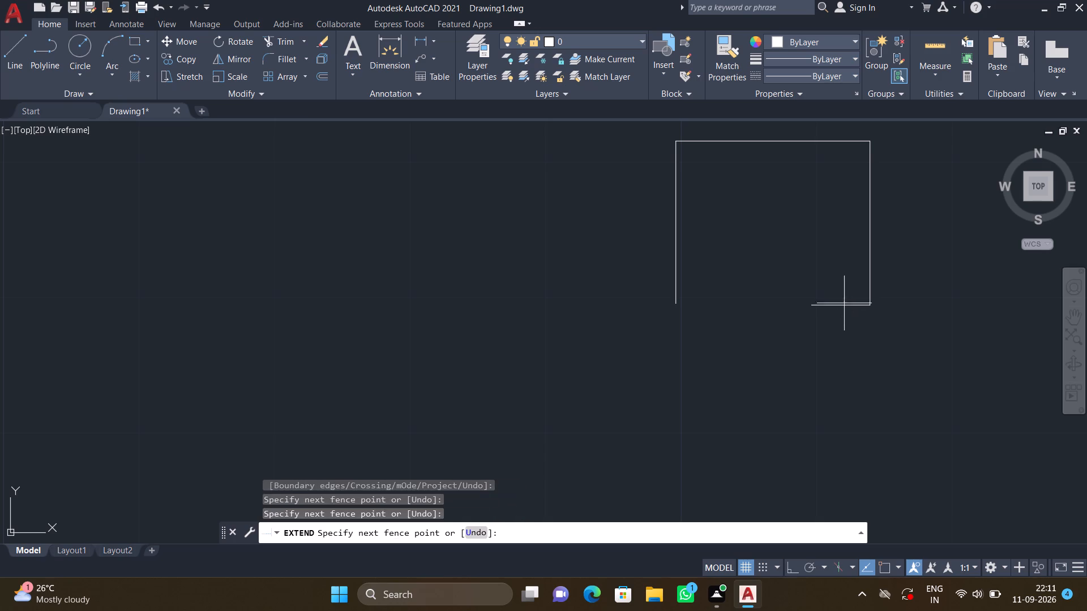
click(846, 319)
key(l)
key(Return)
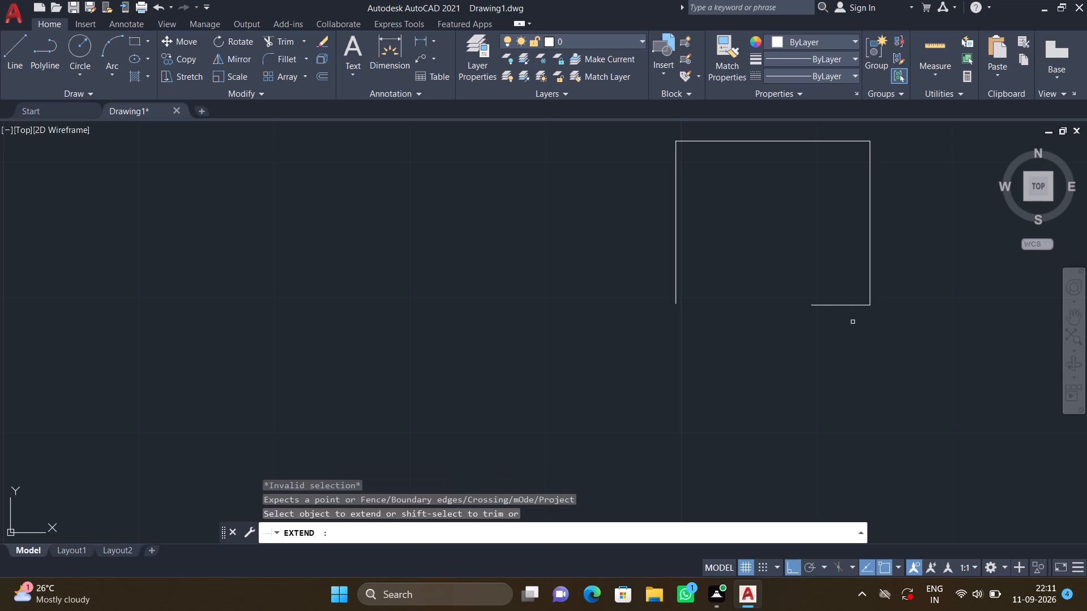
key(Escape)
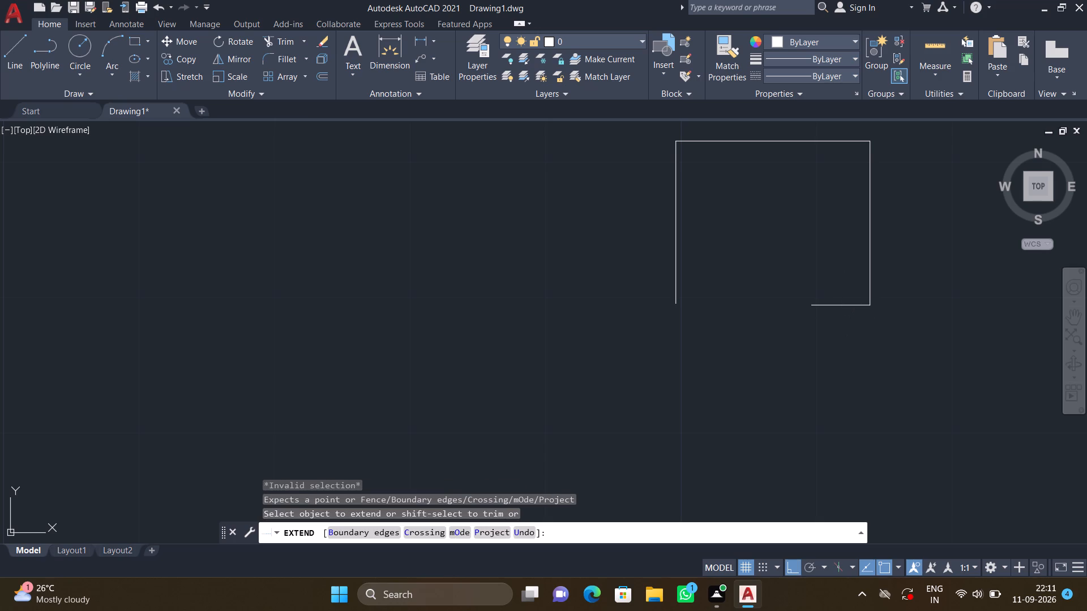
Draw a line from the short bottom edge's open end across to the widened rectangle's left side.
key(l)
key(Return)
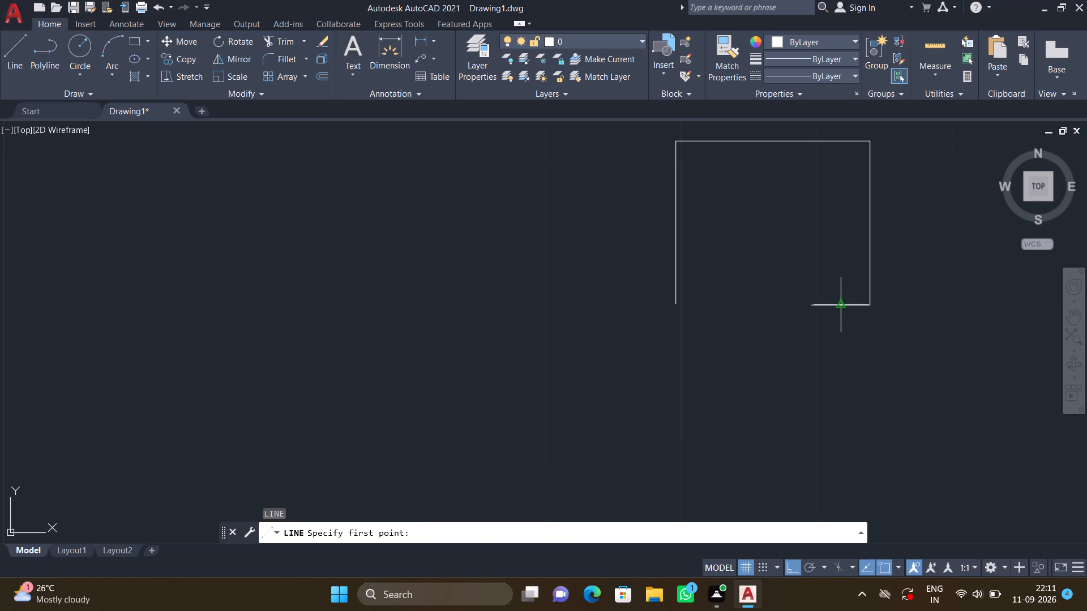
click(812, 308)
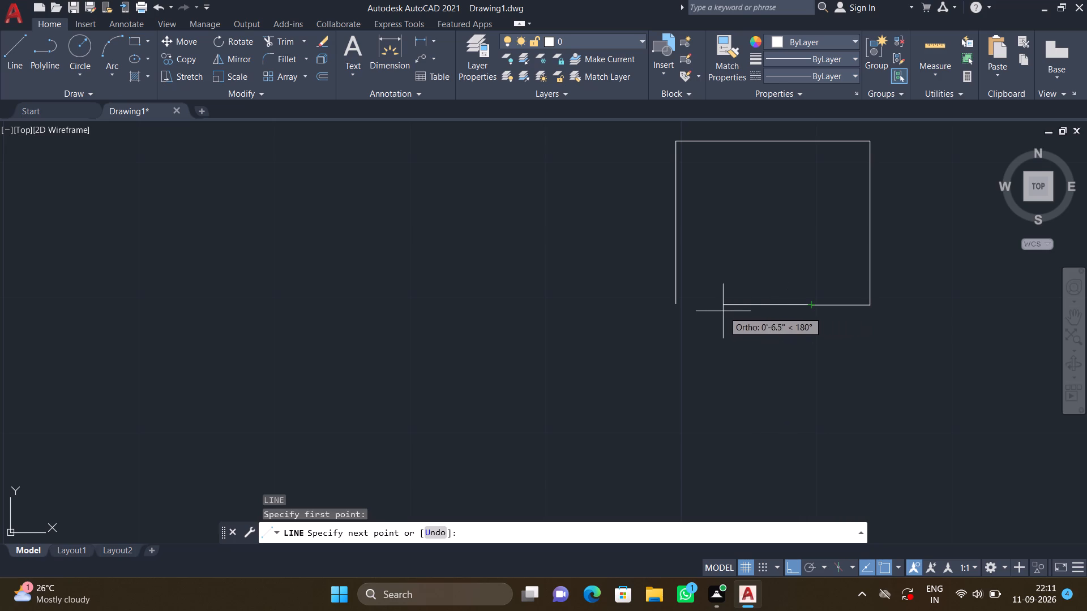
click(678, 308)
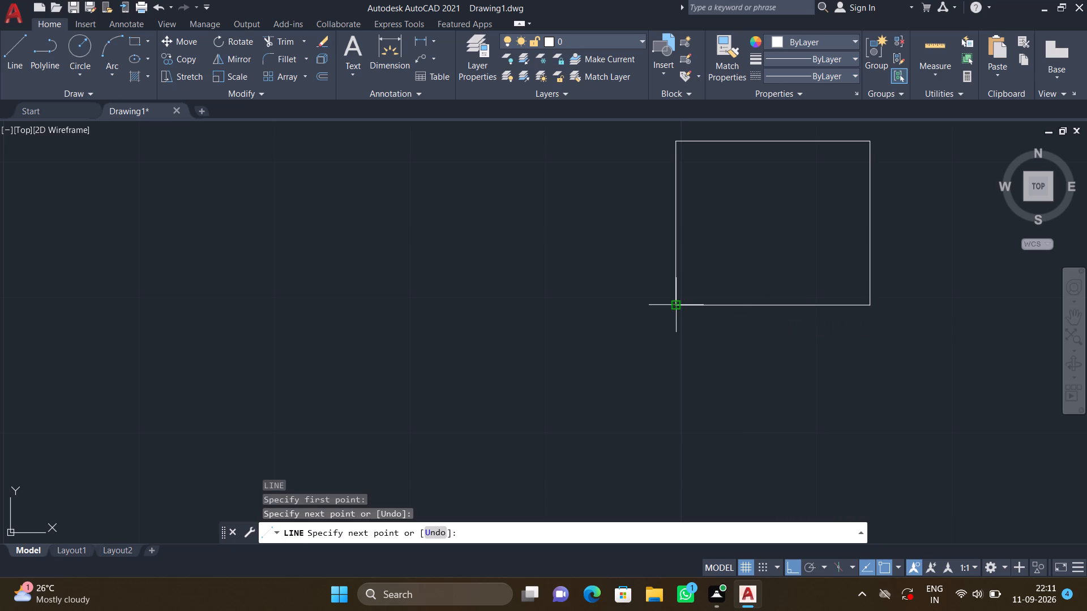
key(Return)
Extend the rectangle's left vertical line down to the bottom edge to close the lower-left corner.
scroll(692, 304, up, 3)
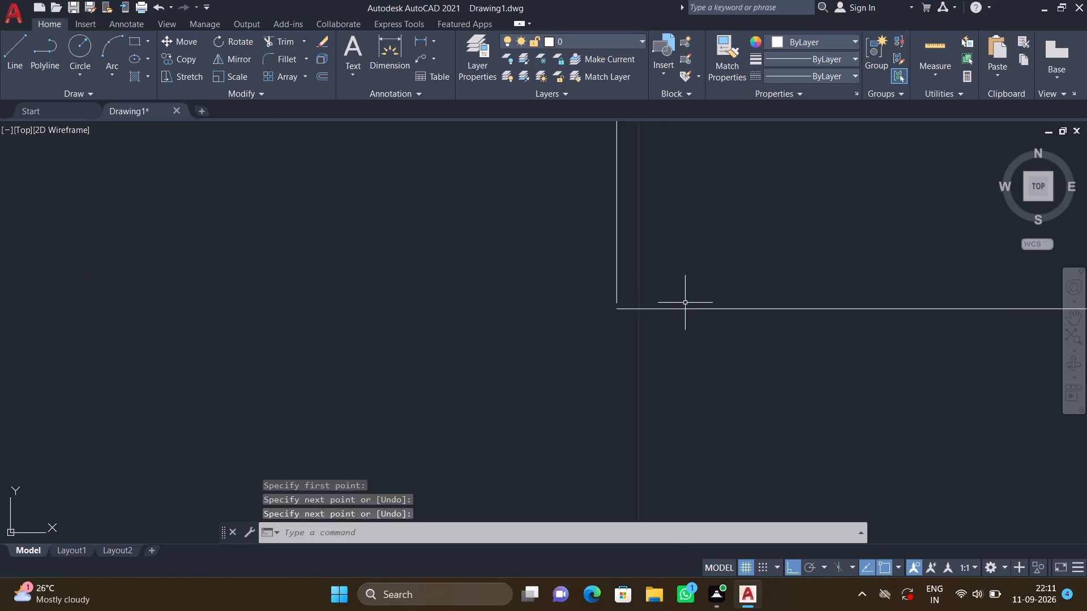
text(EX)
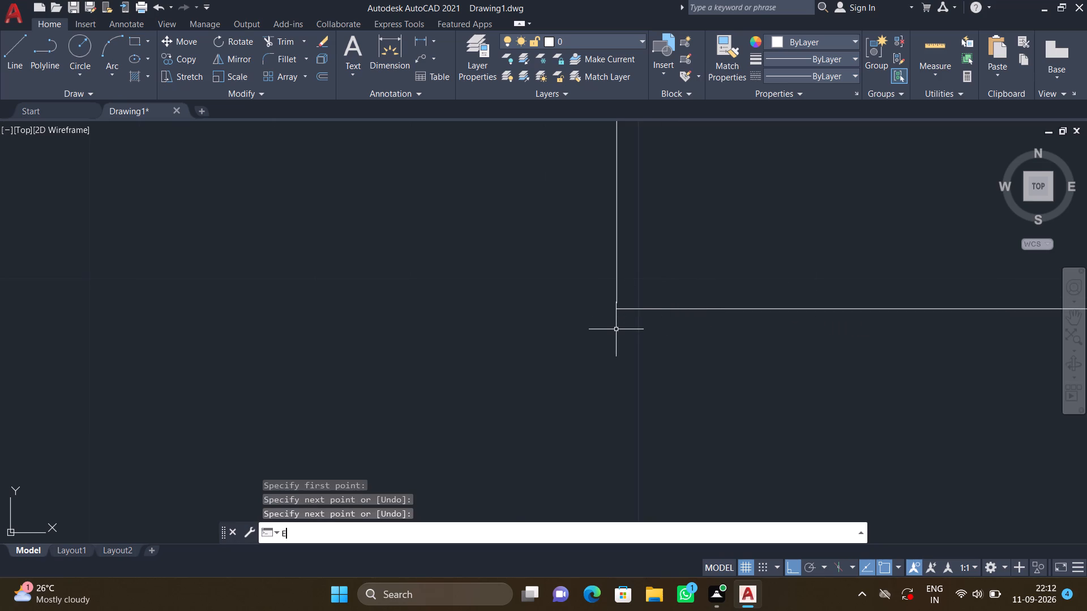
key(Return)
click(617, 295)
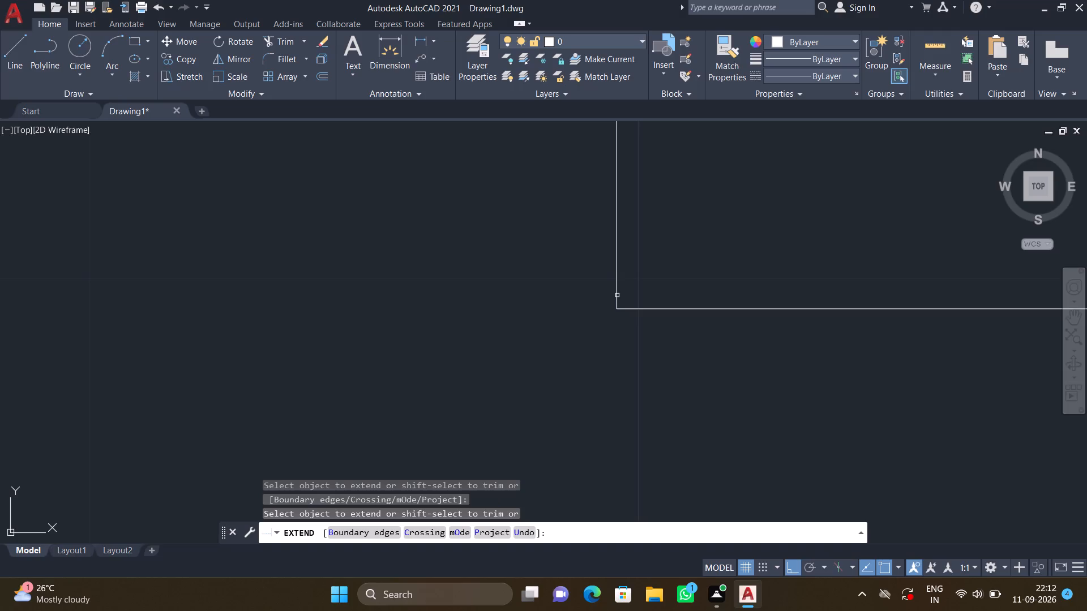
key(Return)
Fill the widened column rectangle with a SOLID hatch.
scroll(670, 289, down, 3)
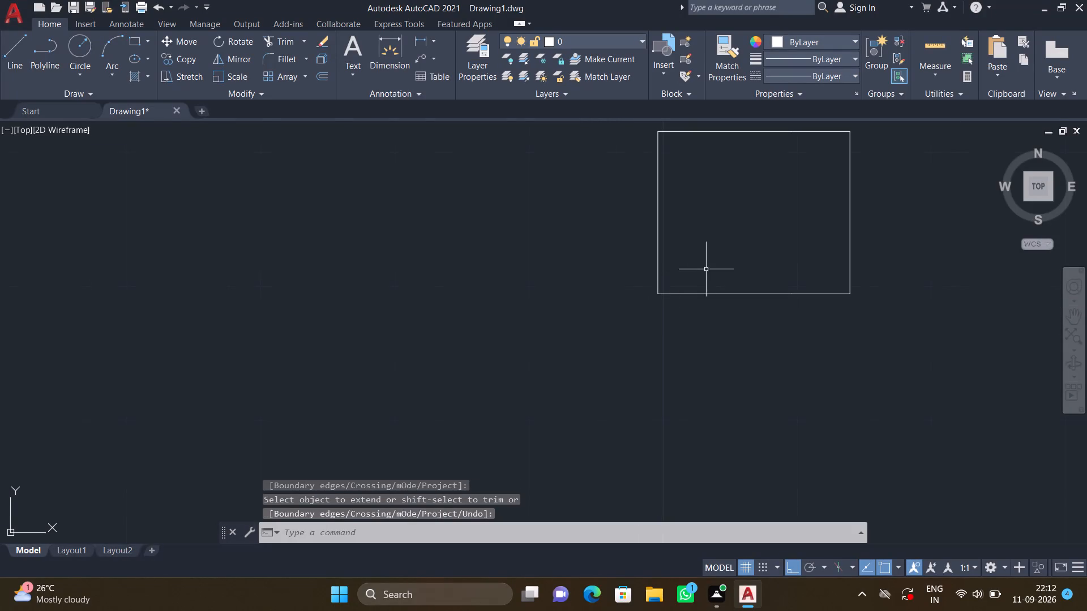
scroll(712, 262, down, 1)
key(h)
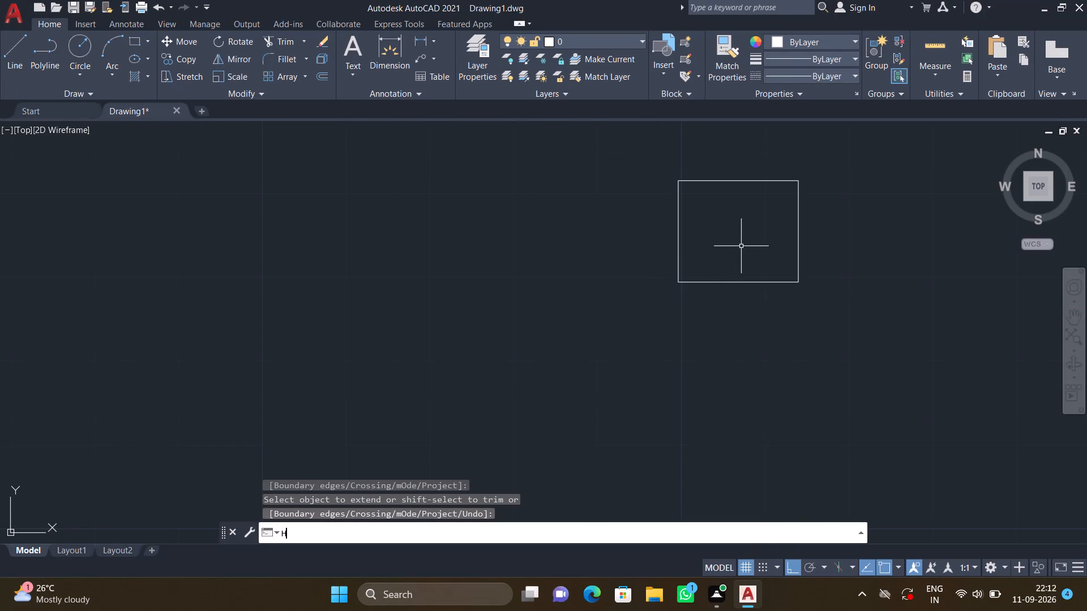
key(Return)
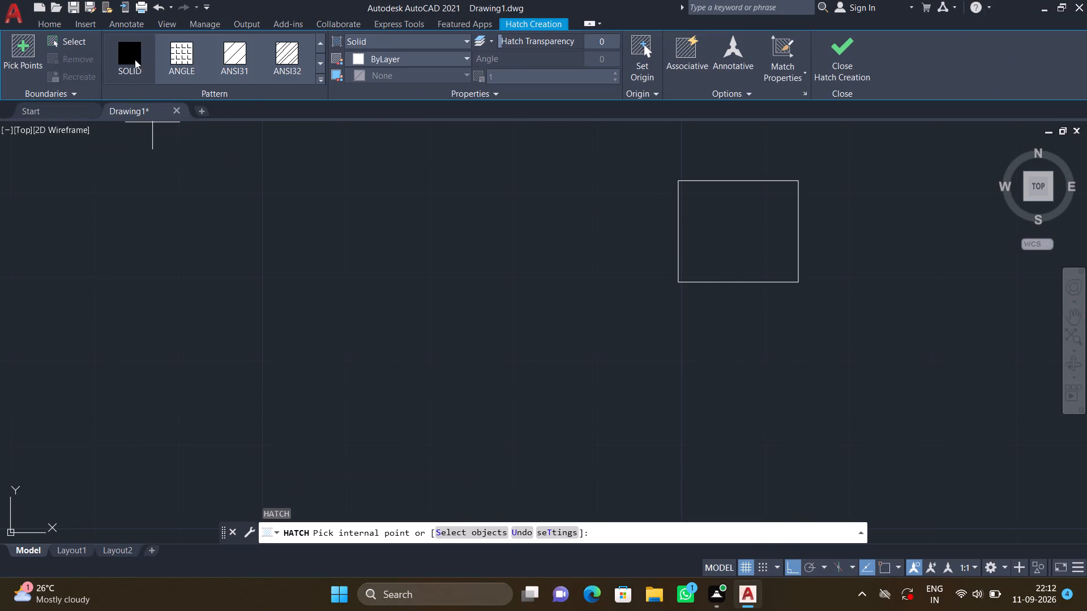
click(135, 59)
click(737, 206)
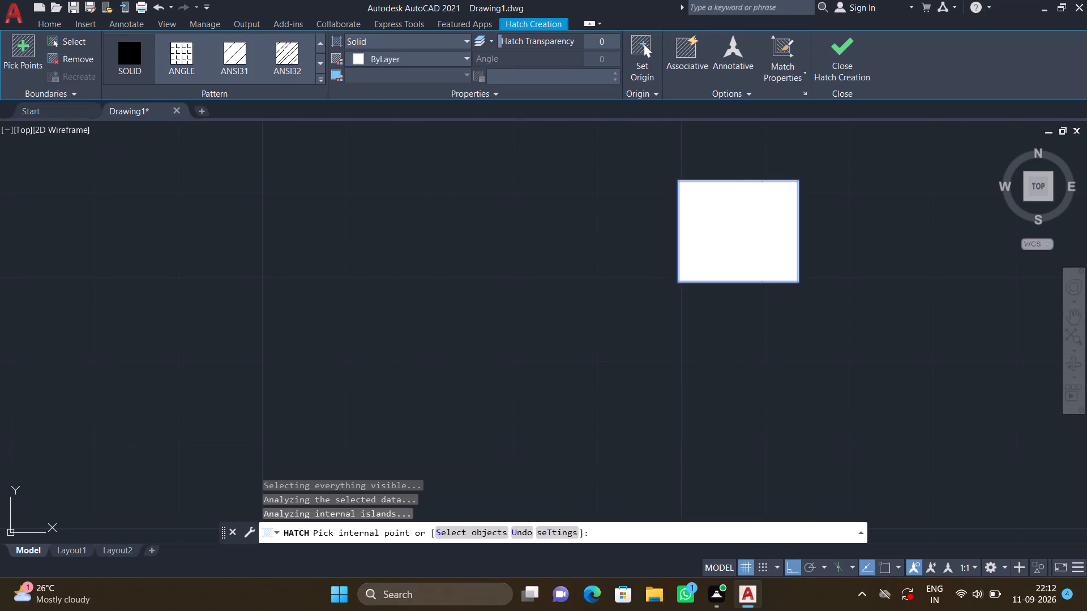
key(Return)
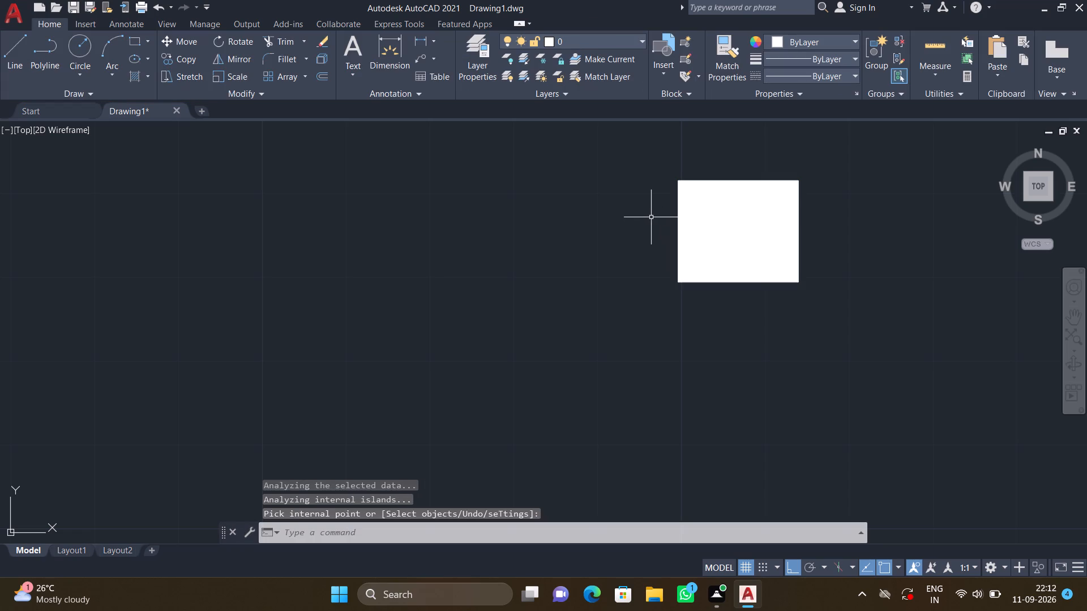
Copy the hatched column from its upper-left corner, with Ortho off, to the plan's lower-left outer wall corner below the side door.
key(c)
key(o)
key(Return)
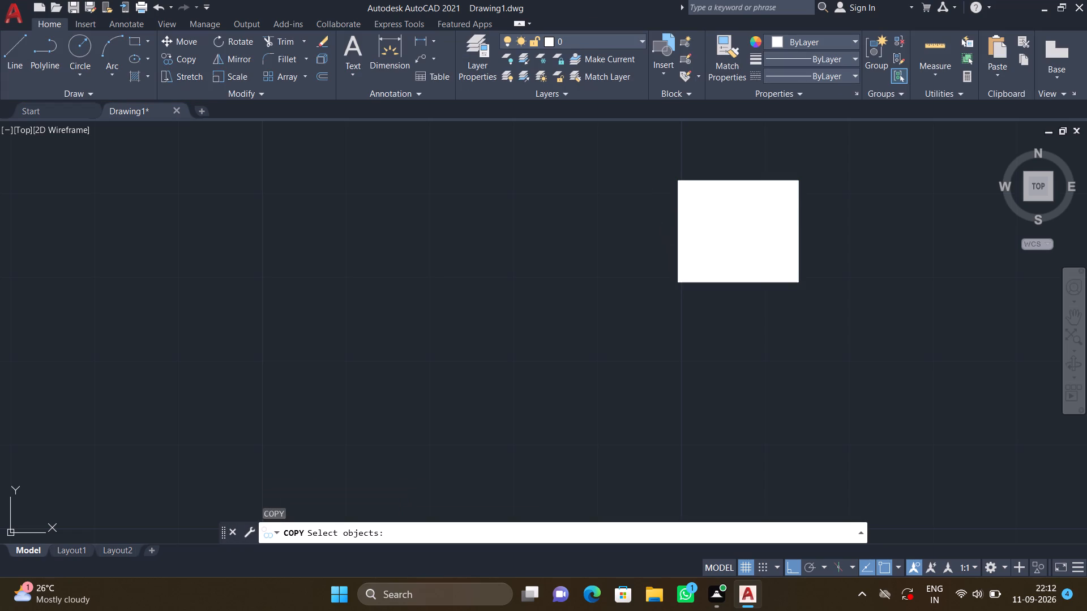
click(829, 308)
click(626, 158)
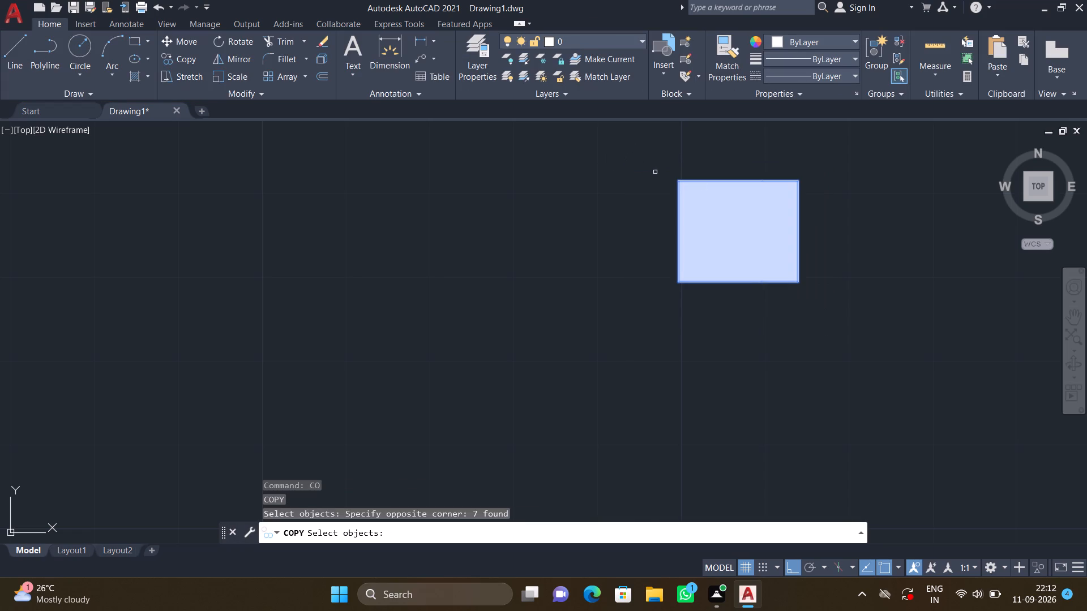
click(712, 195)
key(Return)
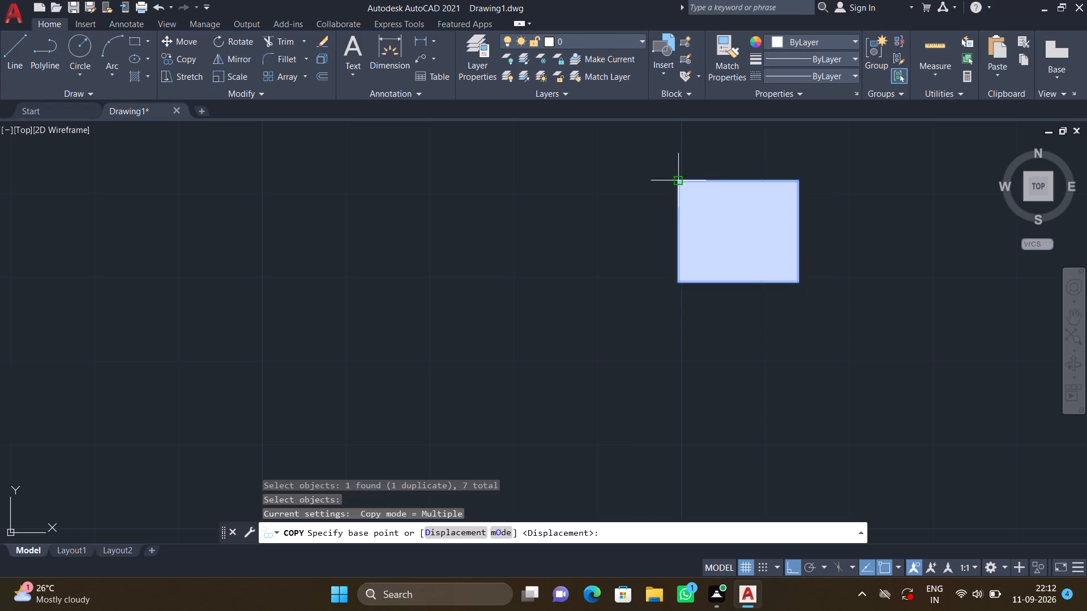
click(679, 177)
scroll(486, 302, down, 2)
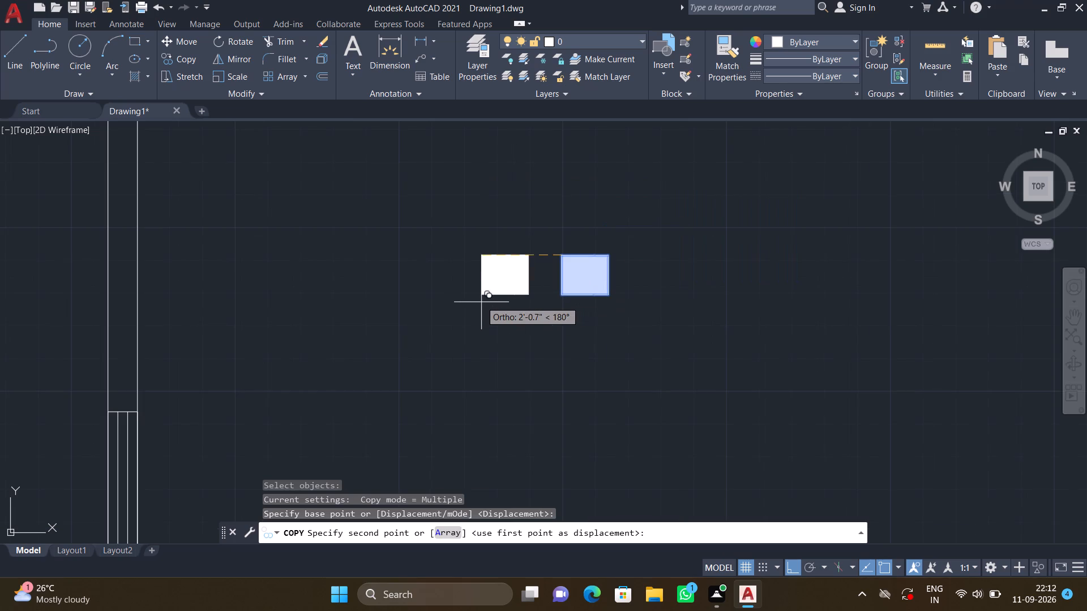
key(F8)
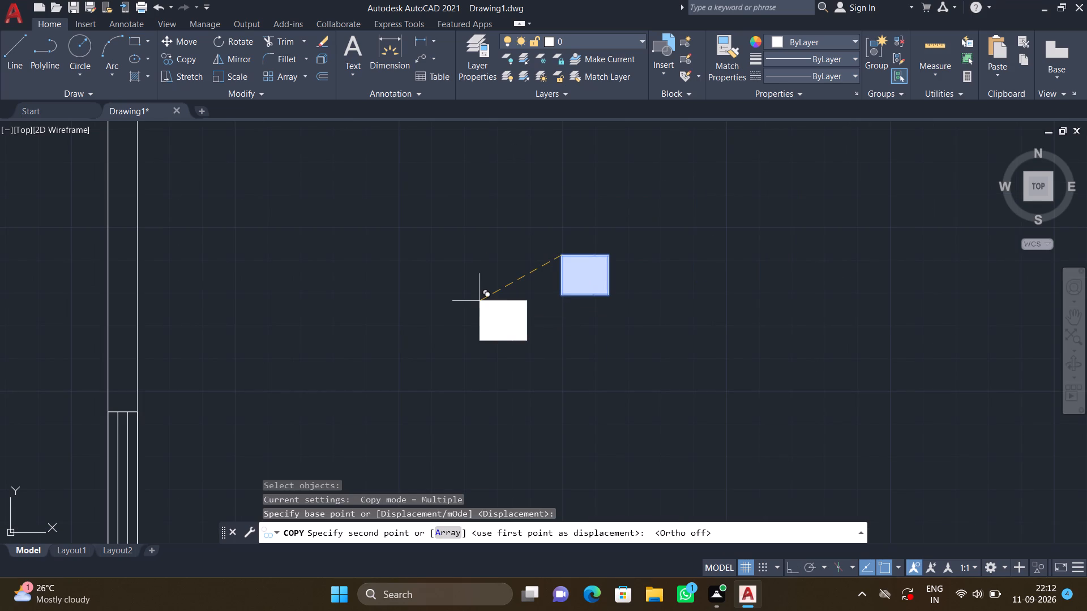
scroll(352, 252, down, 1)
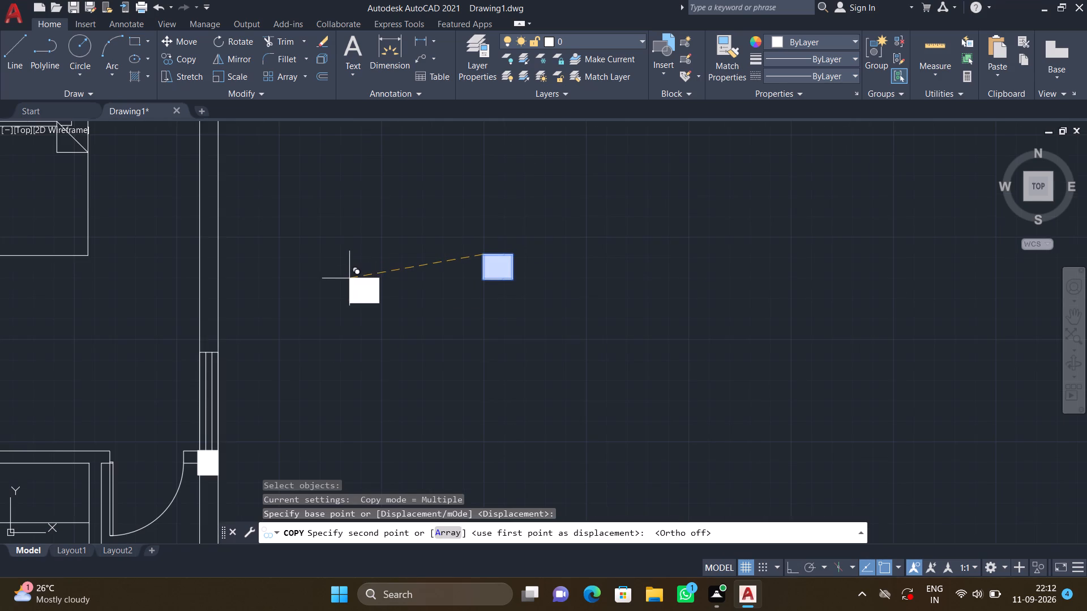
scroll(349, 278, down, 1)
scroll(144, 261, down, 3)
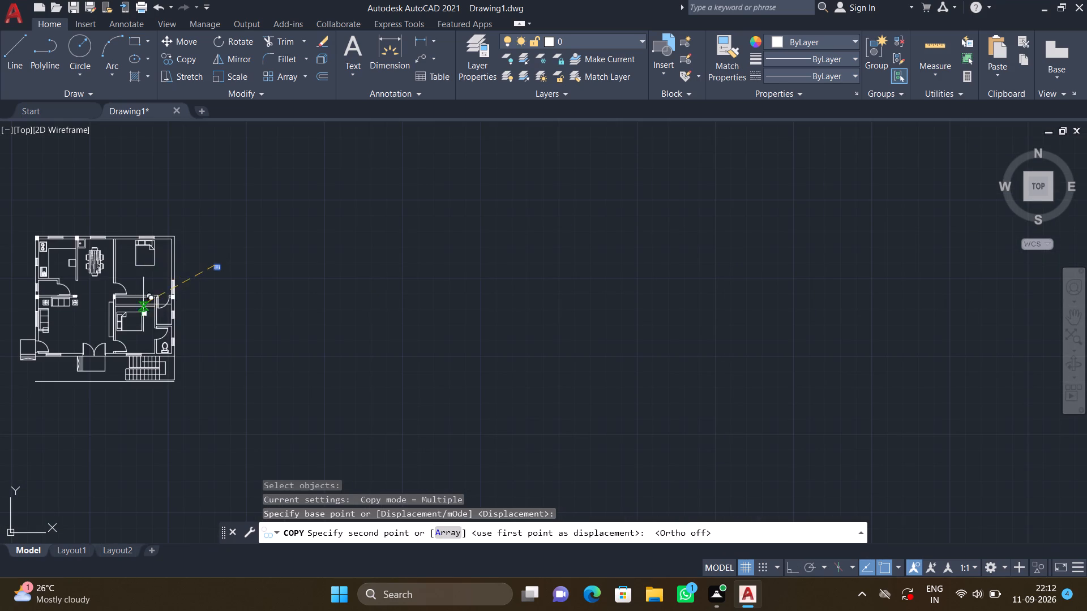
middle_drag(152, 279, 611, 308)
scroll(508, 268, up, 1)
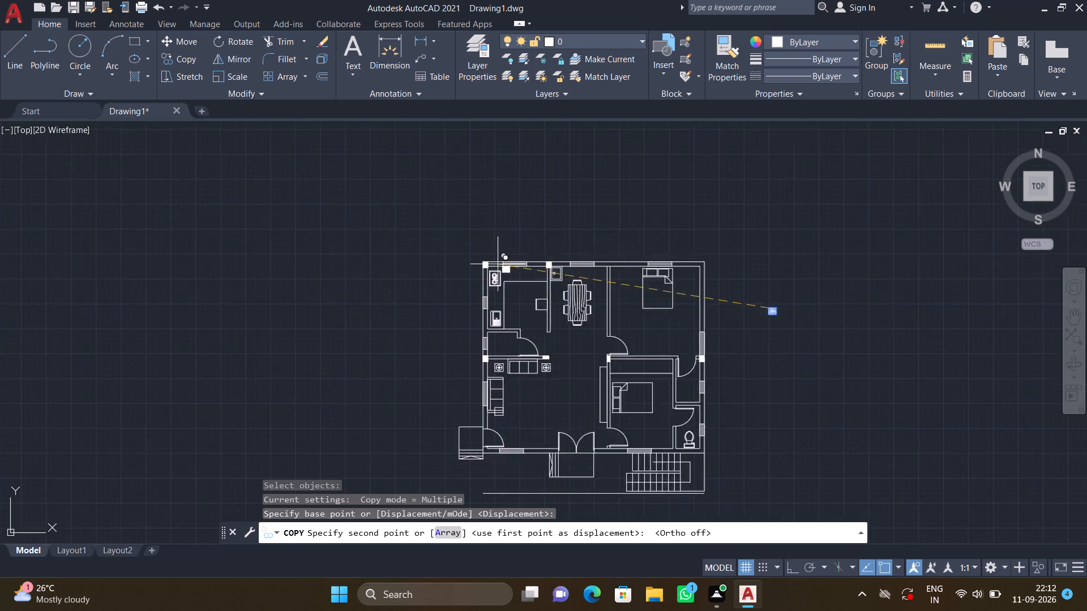
scroll(498, 264, up, 1)
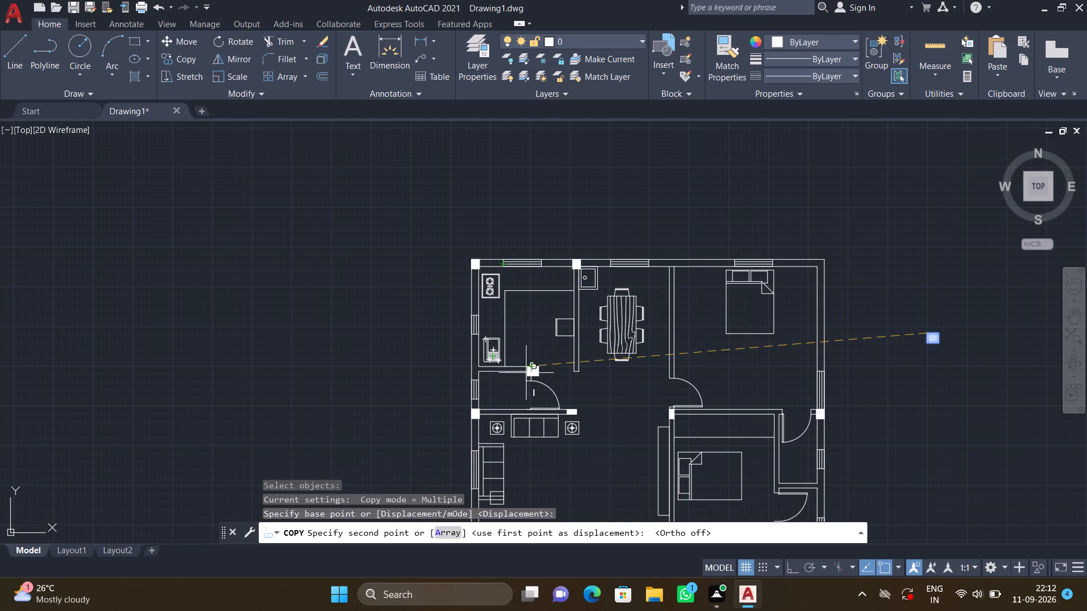
scroll(520, 399, down, 2)
scroll(494, 475, up, 4)
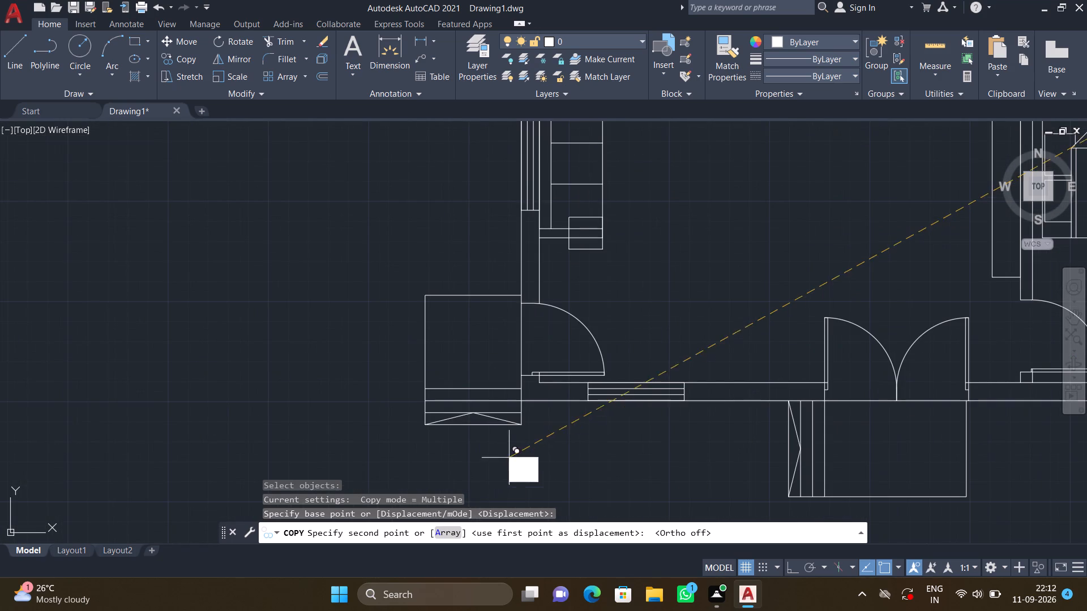
scroll(525, 429, up, 3)
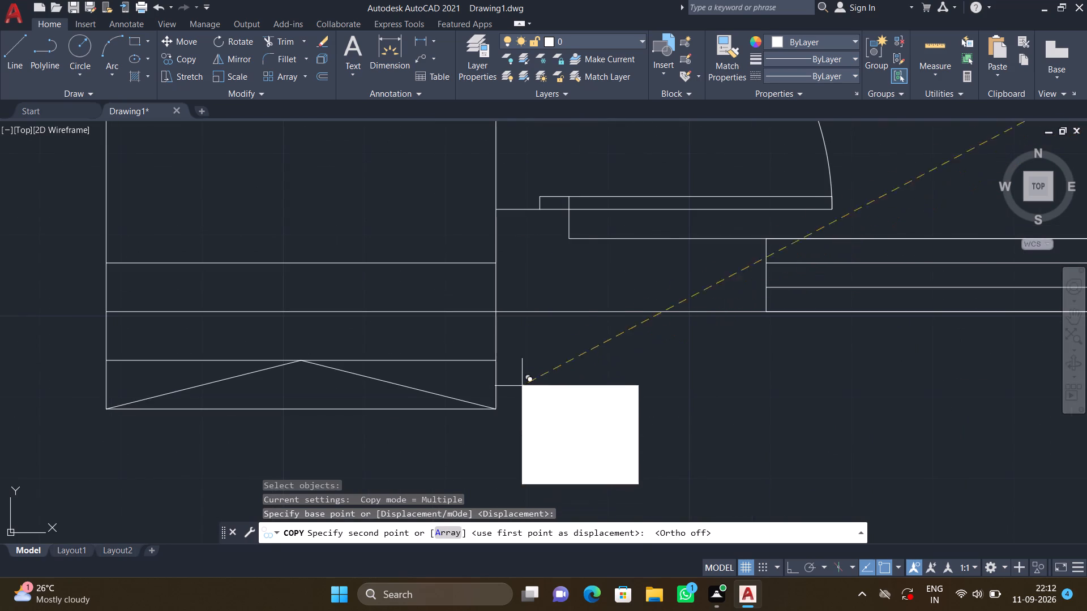
scroll(500, 288, down, 2)
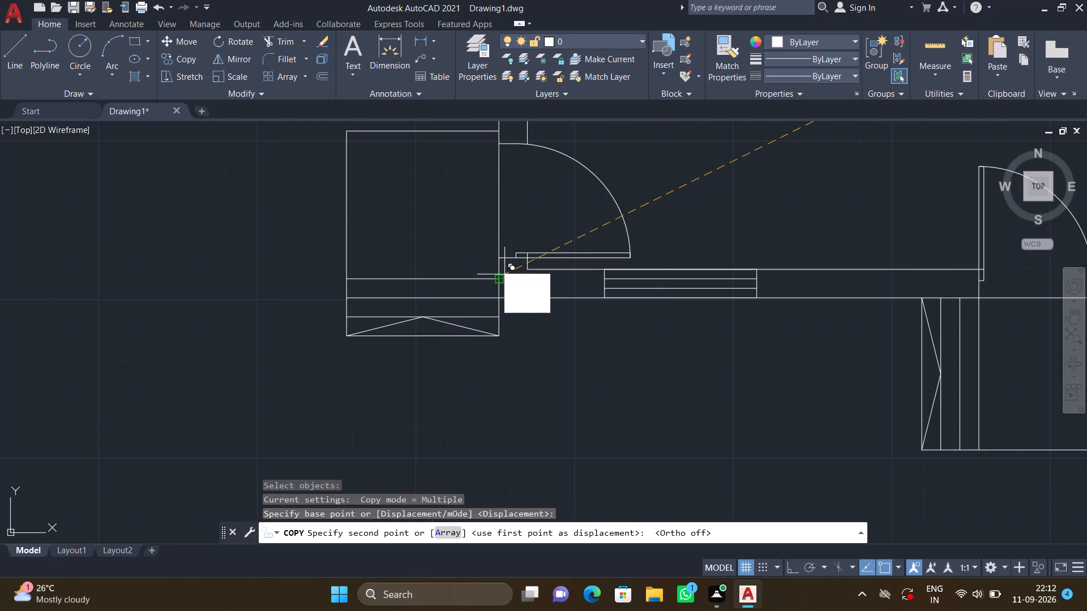
scroll(504, 274, up, 1)
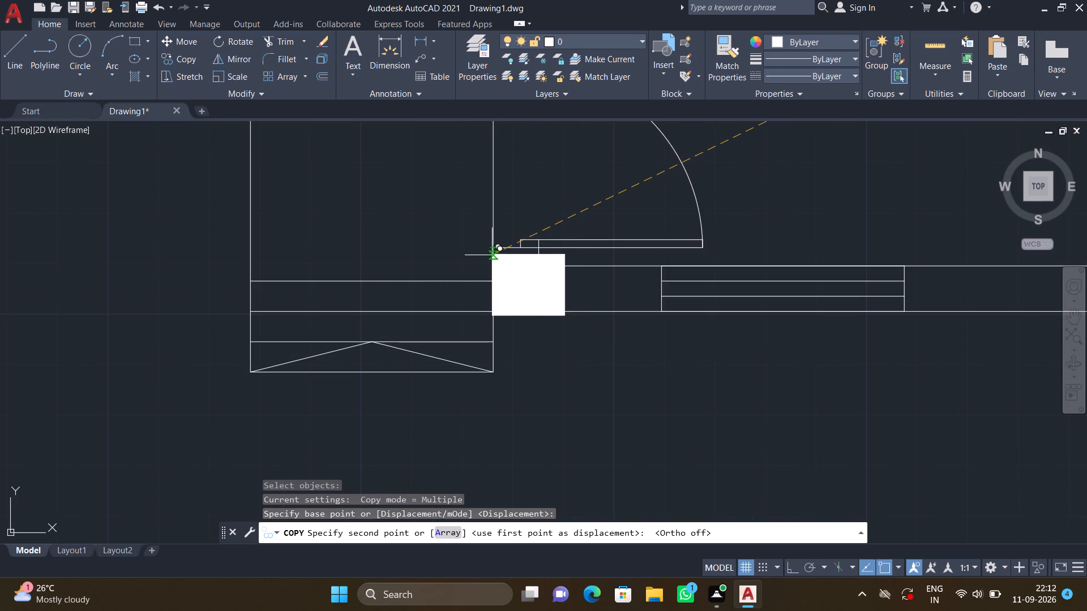
scroll(492, 256, up, 2)
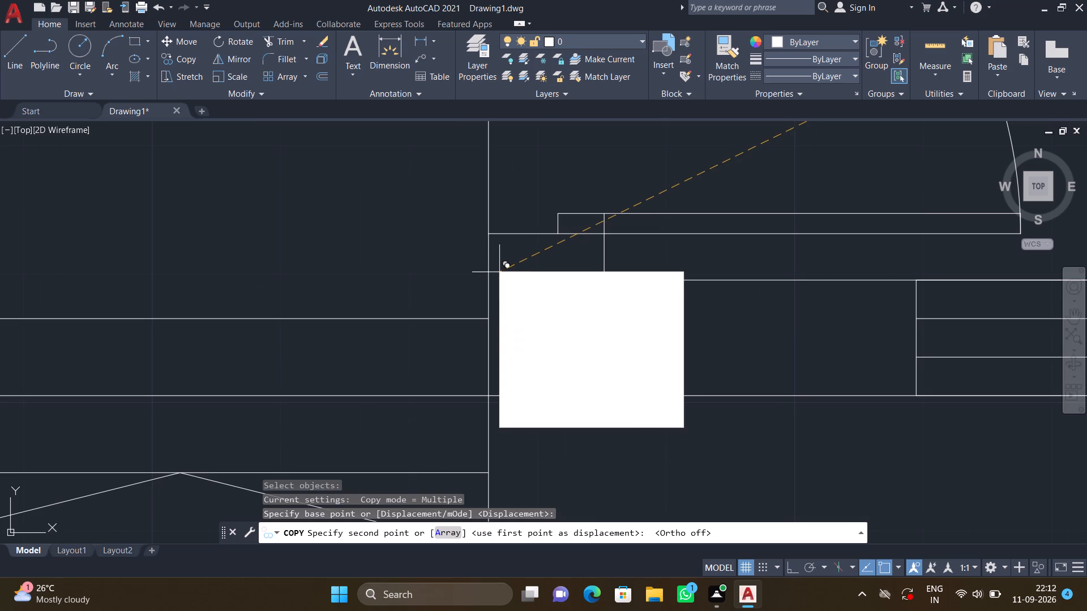
click(487, 245)
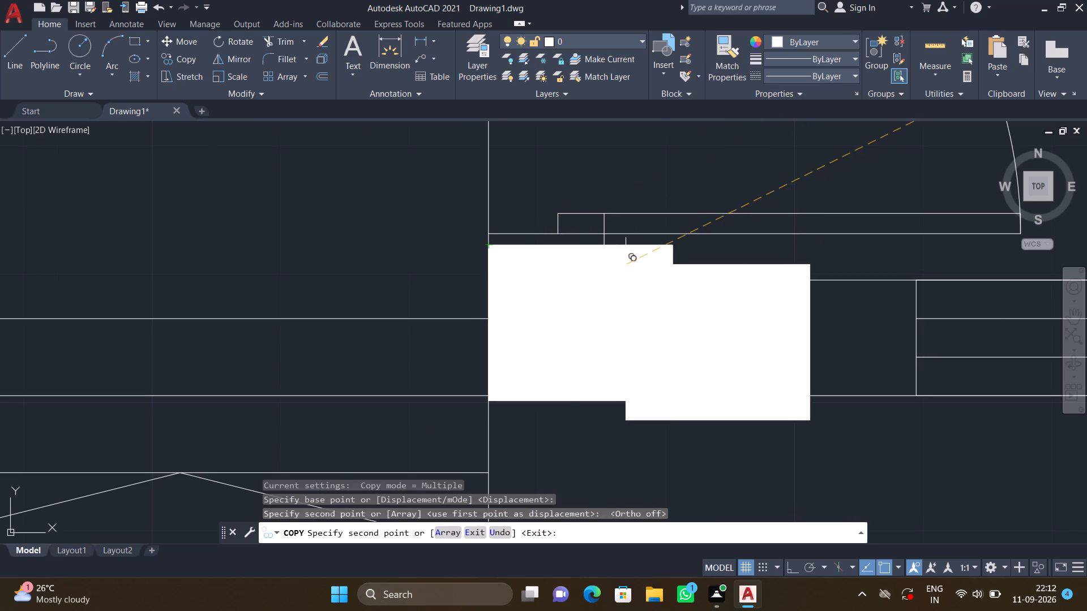
Place another column copy on the bottom outer wall just left of the double entrance door, above the entrance steps.
scroll(626, 264, down, 2)
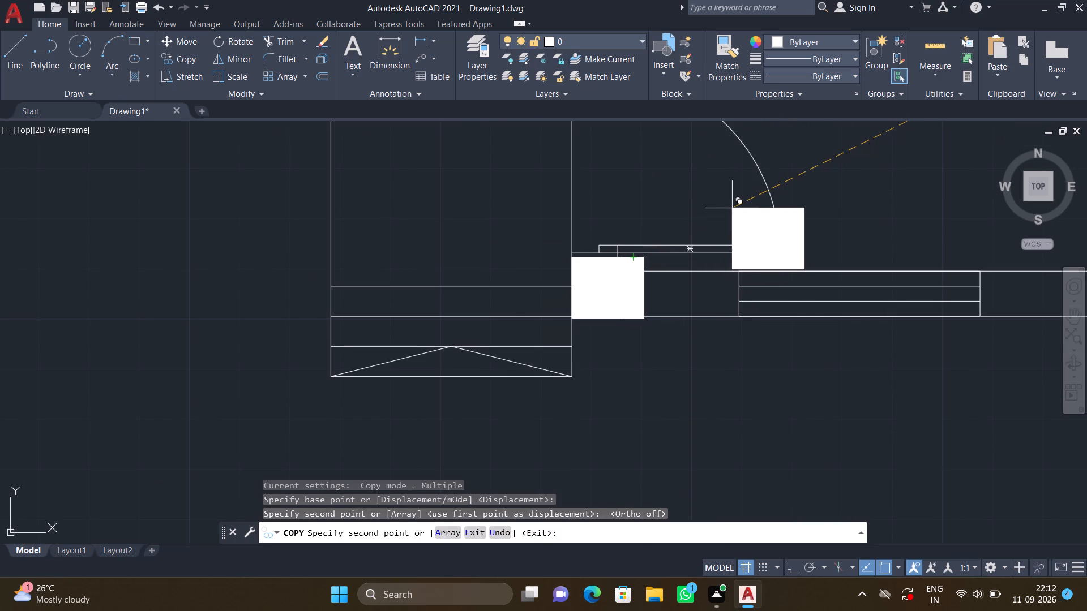
scroll(742, 214, down, 3)
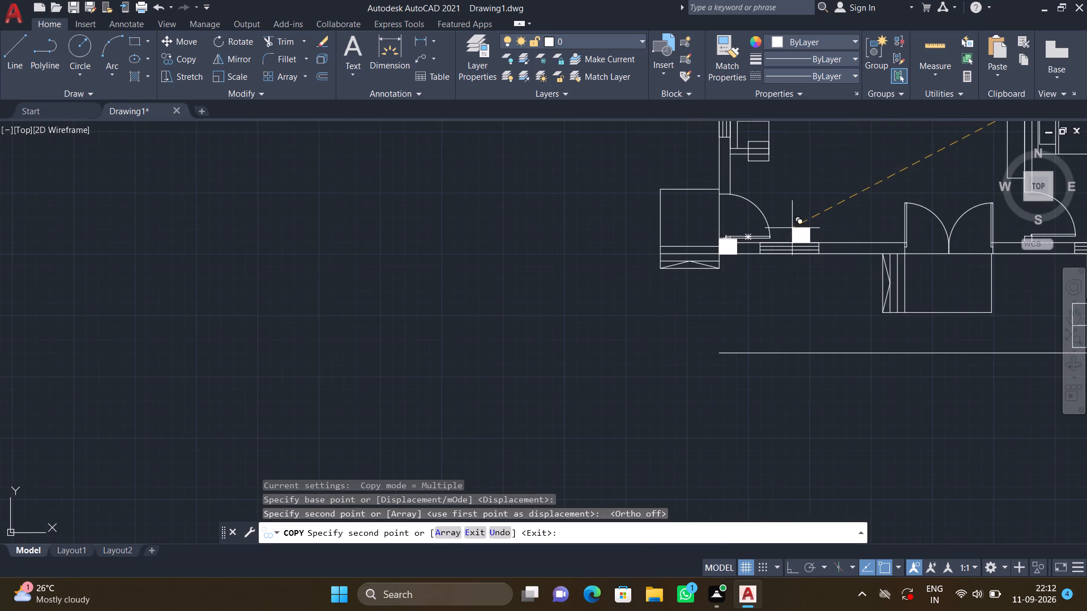
middle_drag(792, 228, 590, 262)
scroll(658, 269, up, 3)
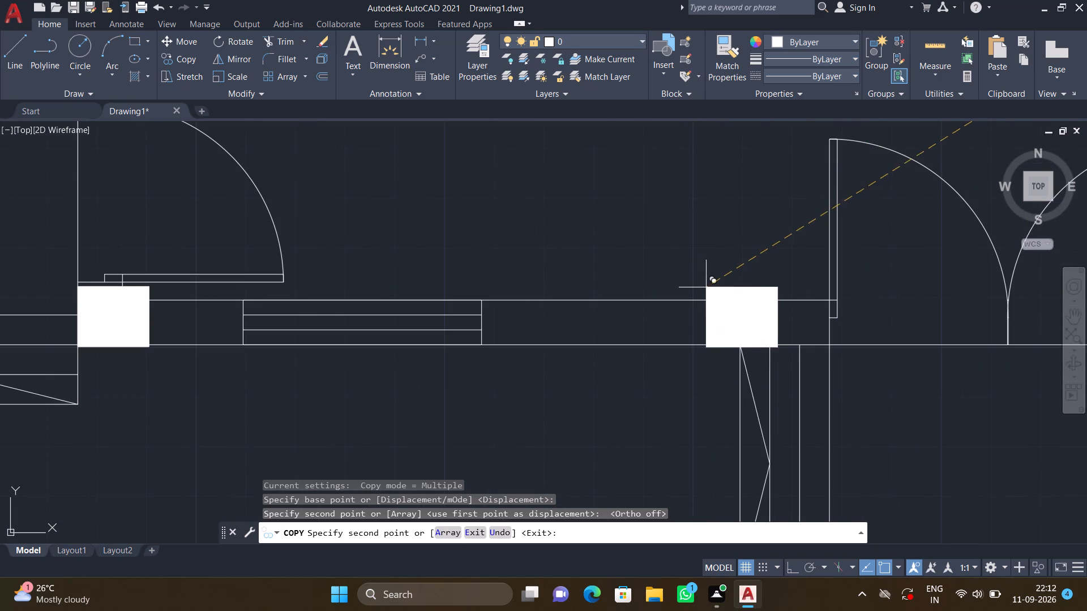
scroll(730, 285, up, 1)
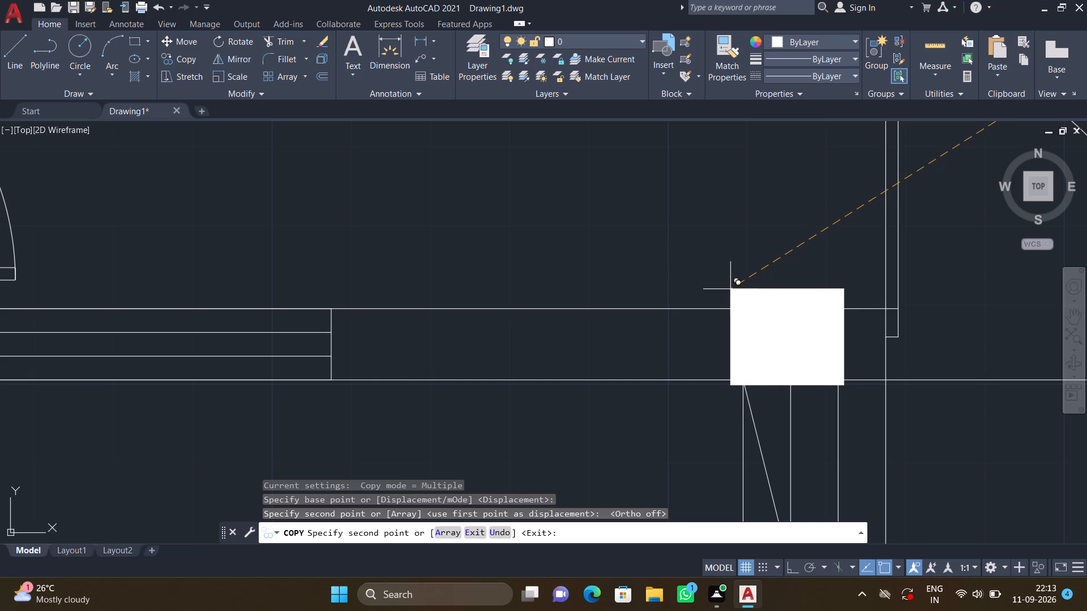
click(730, 289)
Place a column copy on the bottom outer wall where the toilet's left partition wall meets it, above the staircase.
scroll(747, 276, down, 3)
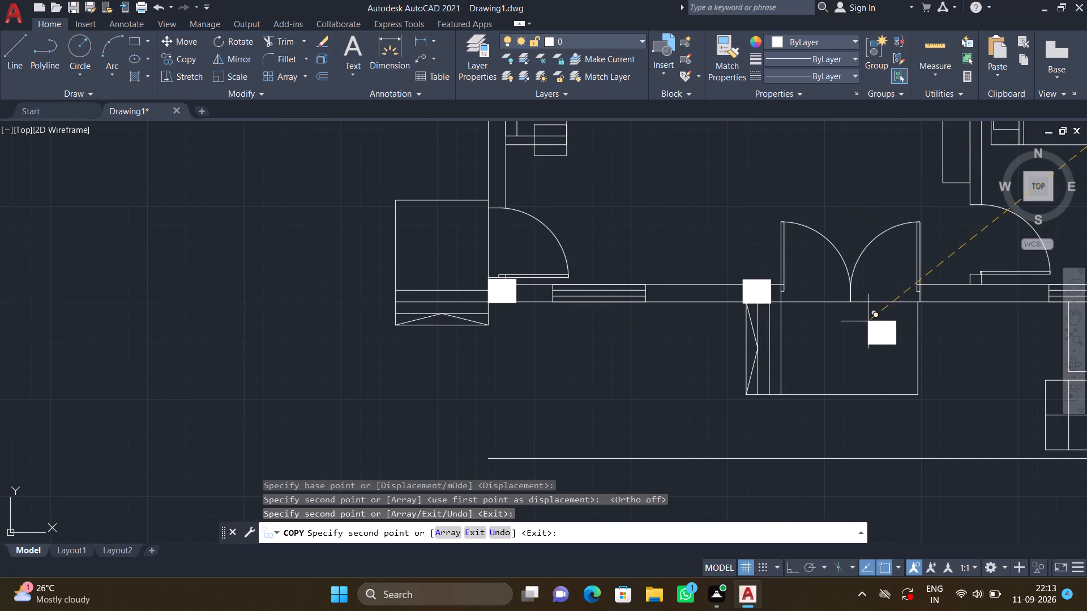
scroll(870, 313, down, 3)
middle_drag(871, 305, 664, 301)
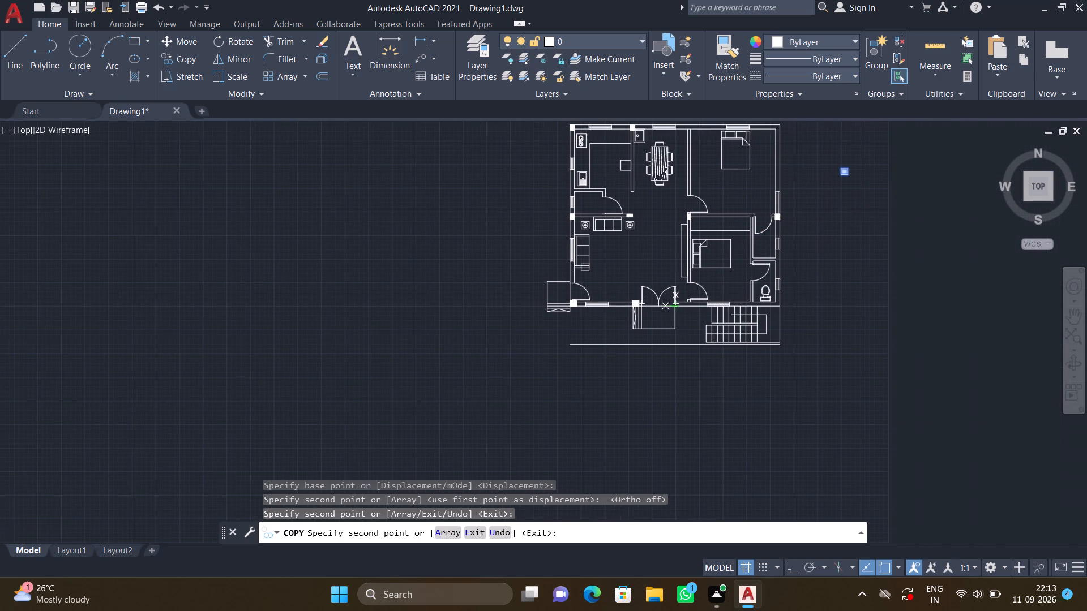
scroll(744, 294, up, 2)
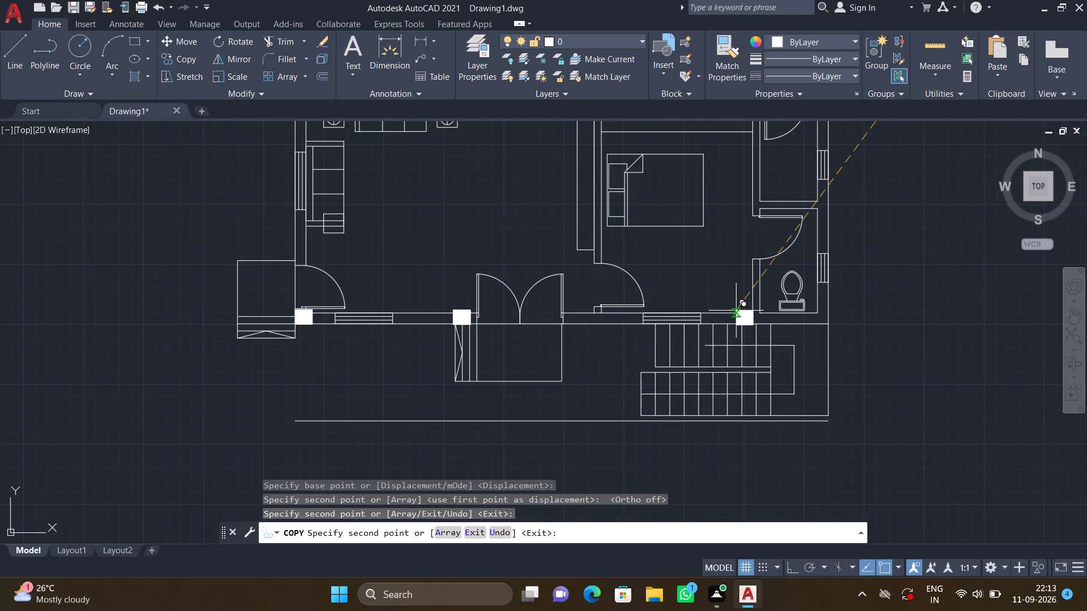
scroll(736, 311, up, 4)
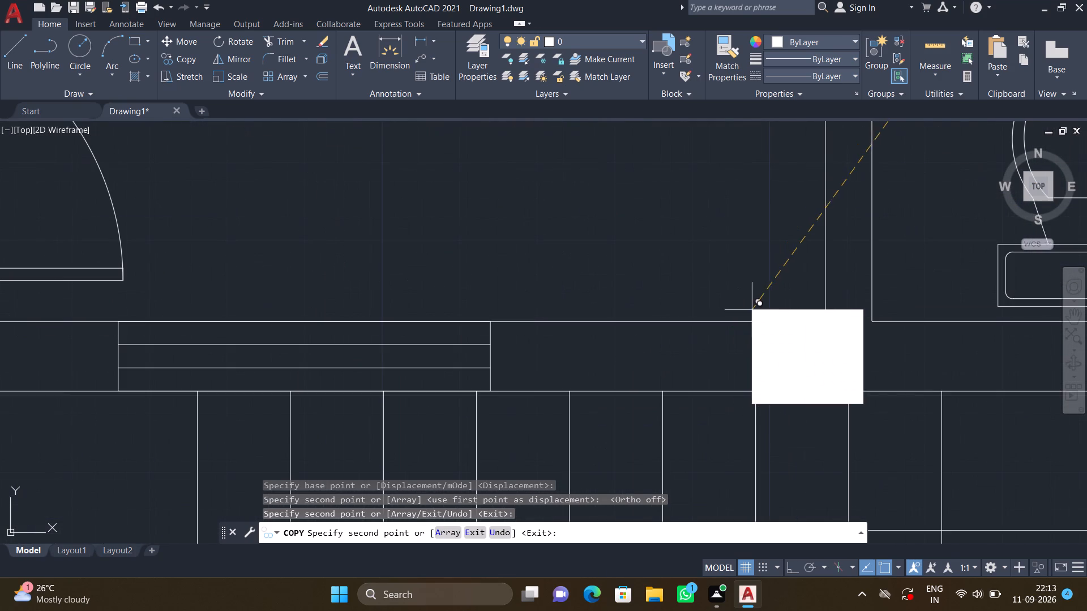
scroll(788, 316, down, 3)
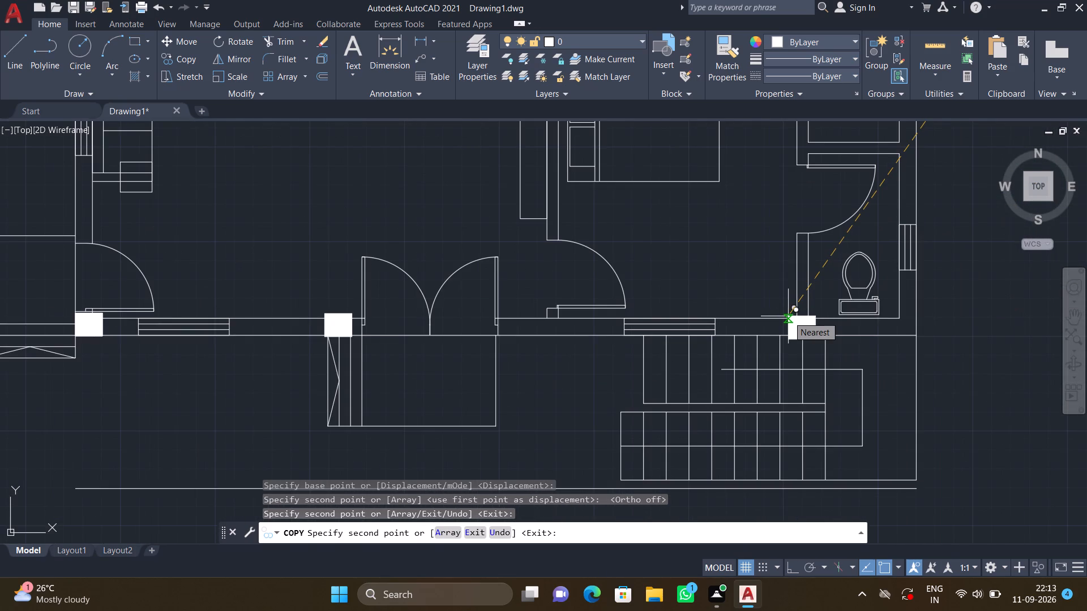
scroll(791, 316, up, 2)
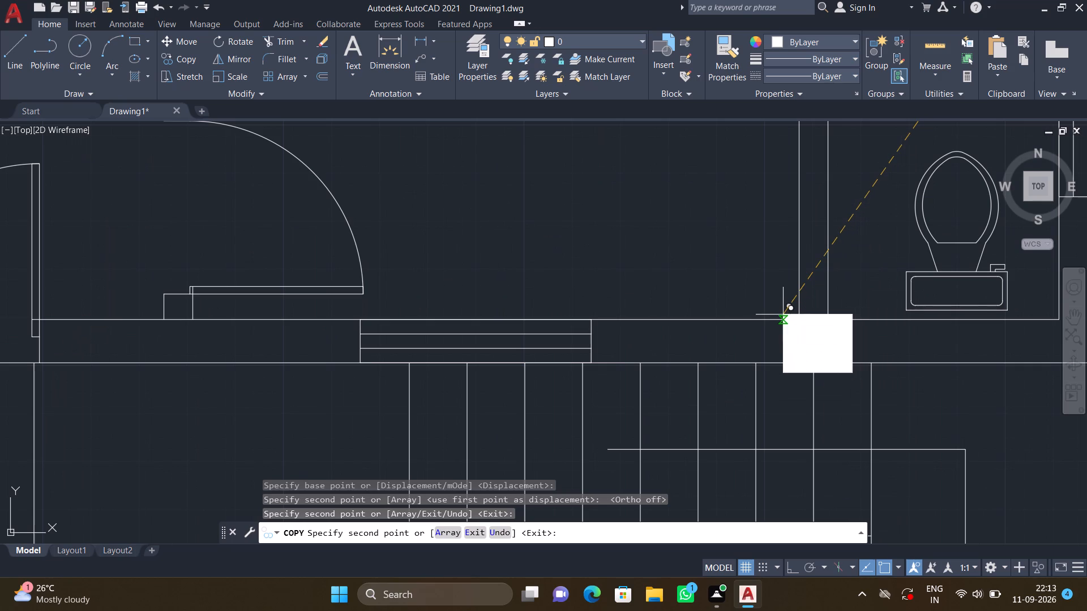
click(782, 305)
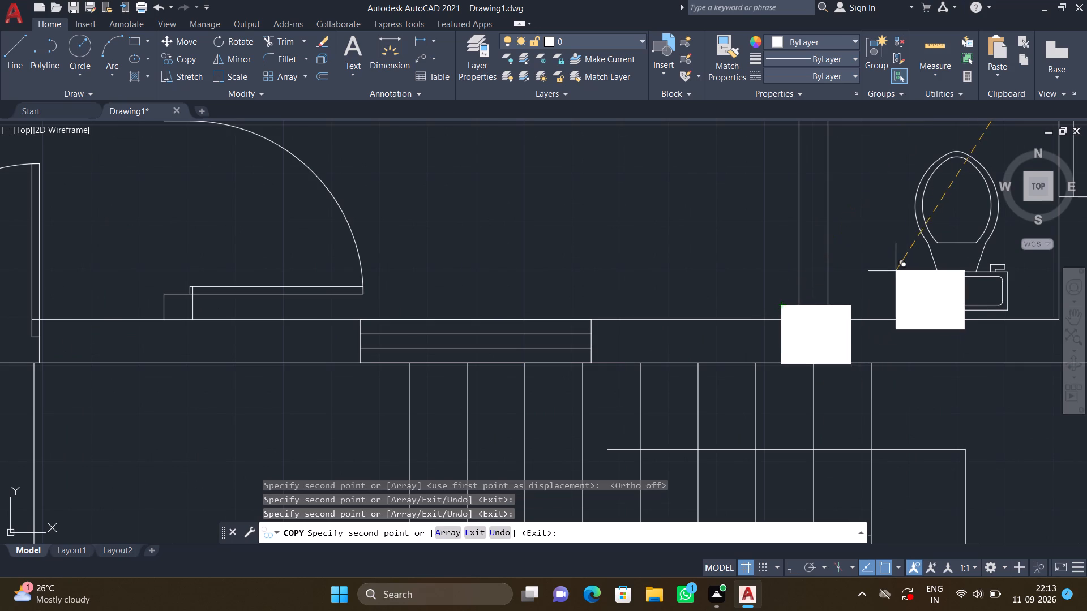
Place another column copy at the plan's lower-right outer wall corner, beside the toilet.
scroll(896, 269, down, 2)
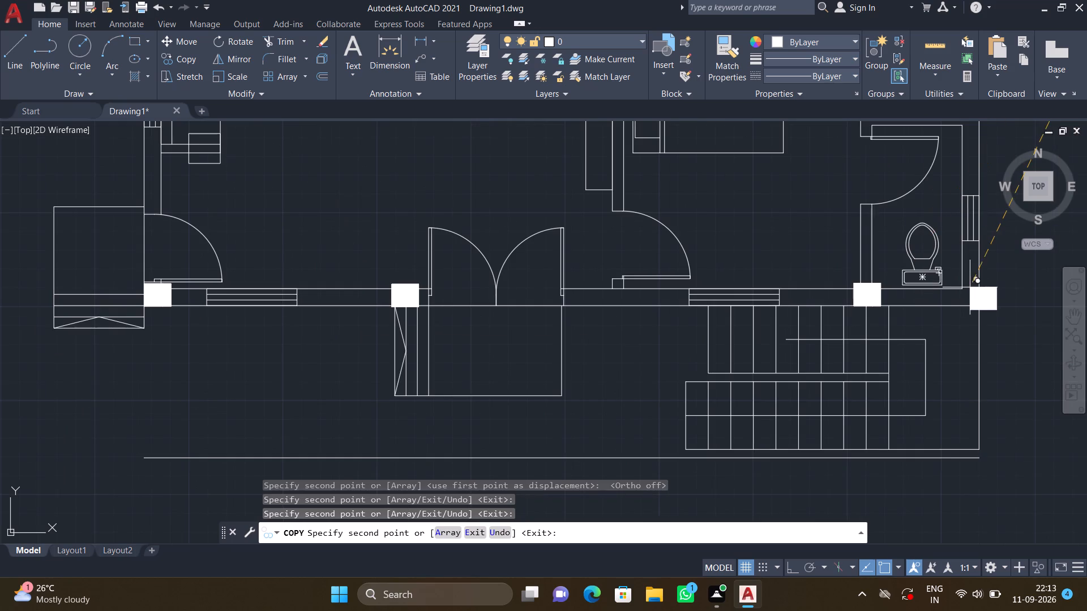
scroll(970, 287, up, 3)
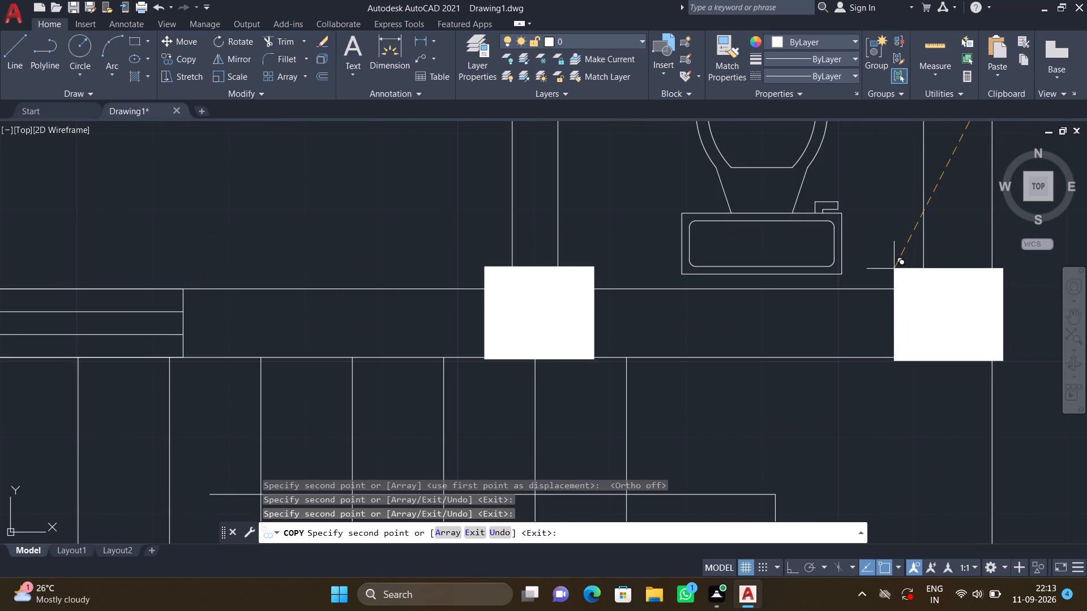
scroll(894, 269, up, 1)
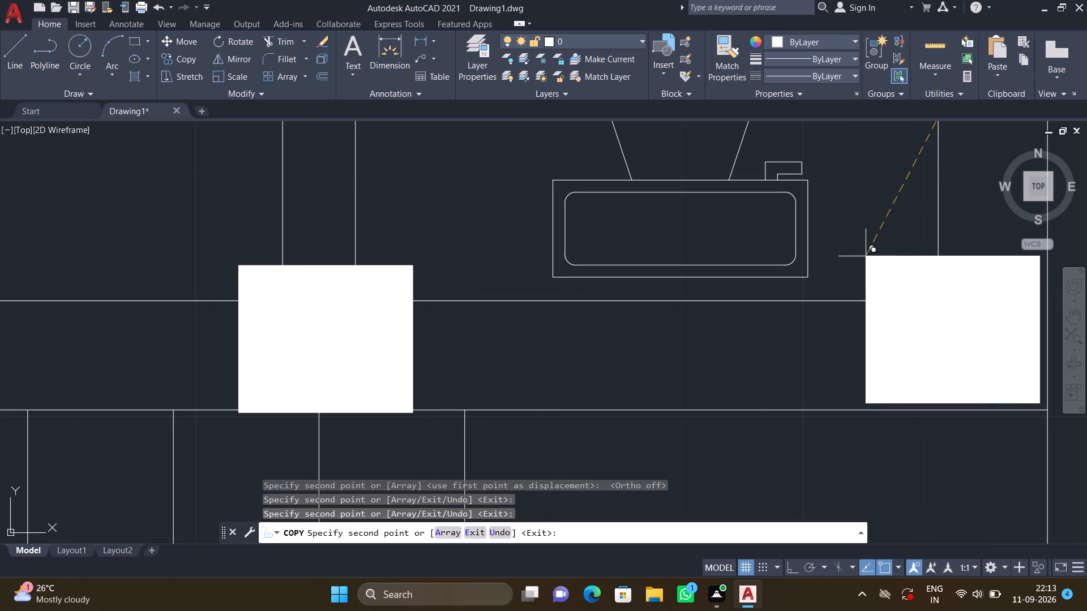
click(874, 264)
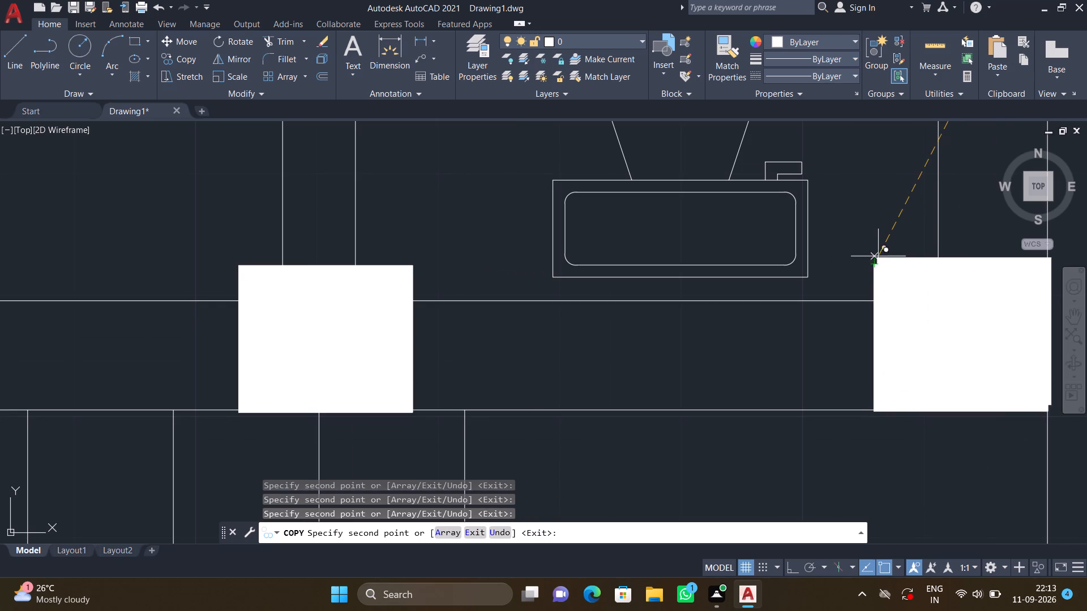
Place a column copy at the plan's upper-right outer wall corner, flush with the upper bedroom's outer wall lines.
scroll(878, 256, down, 4)
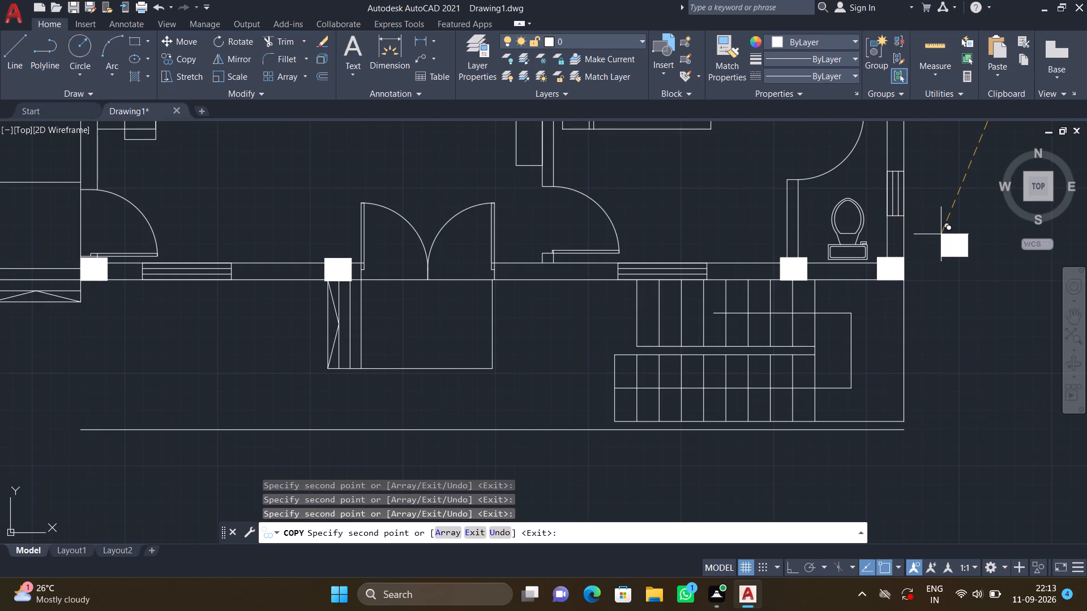
scroll(939, 233, down, 3)
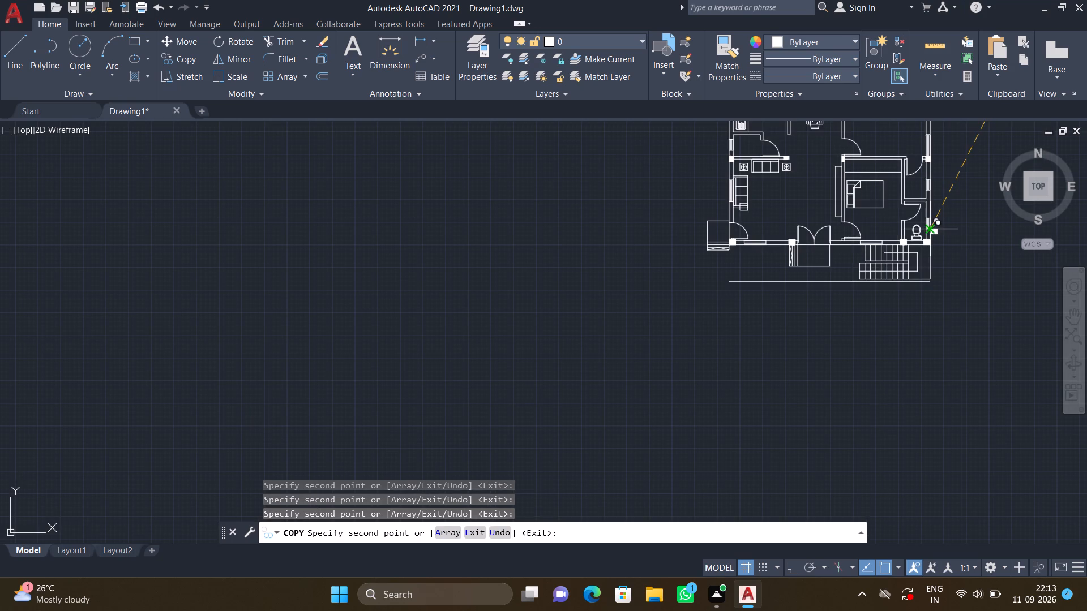
middle_drag(931, 233, 802, 453)
scroll(794, 305, up, 2)
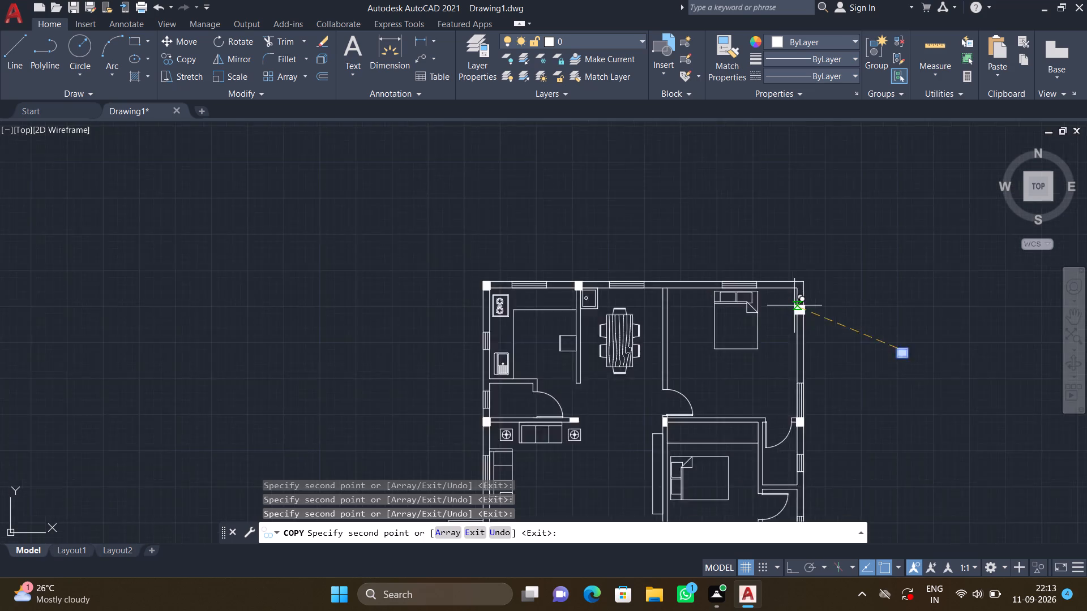
scroll(794, 305, up, 2)
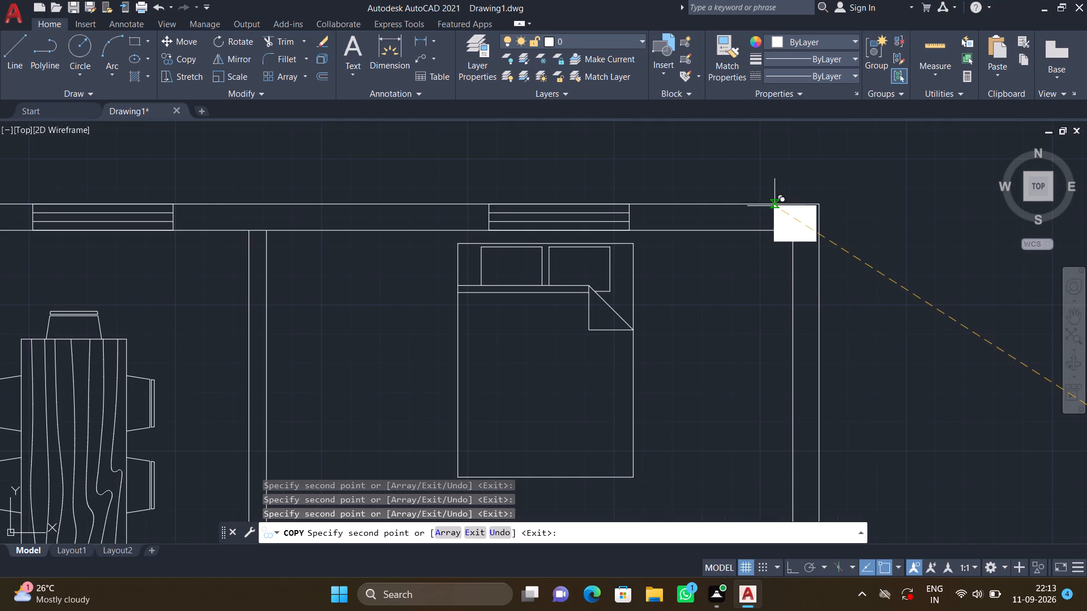
scroll(784, 211, up, 2)
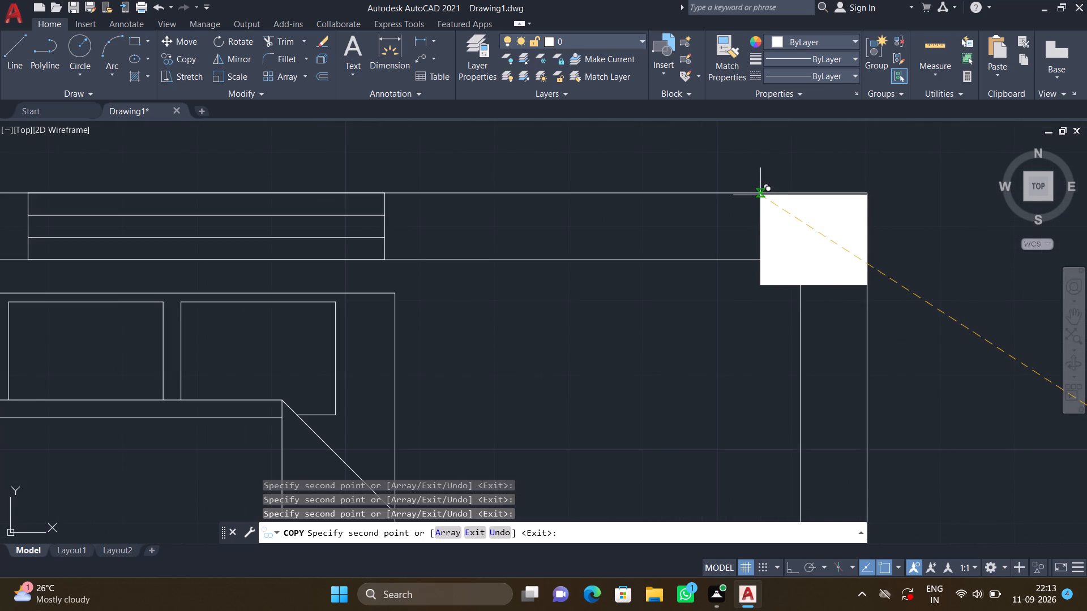
click(760, 194)
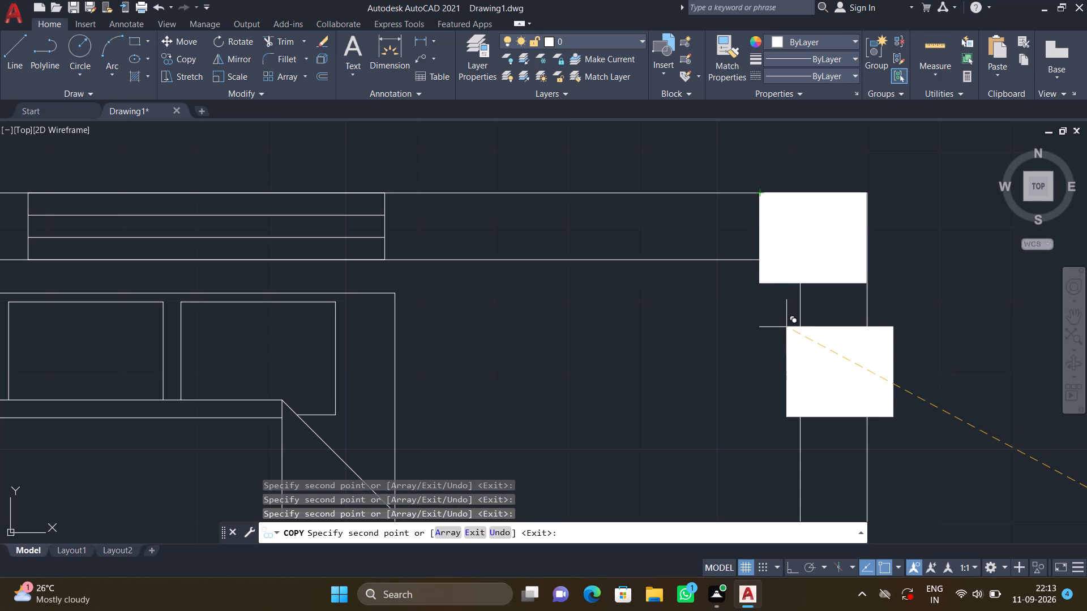
Place the last column copy on the top outer wall at the partition between dining area and bedroom, and finish copying.
scroll(767, 321, down, 2)
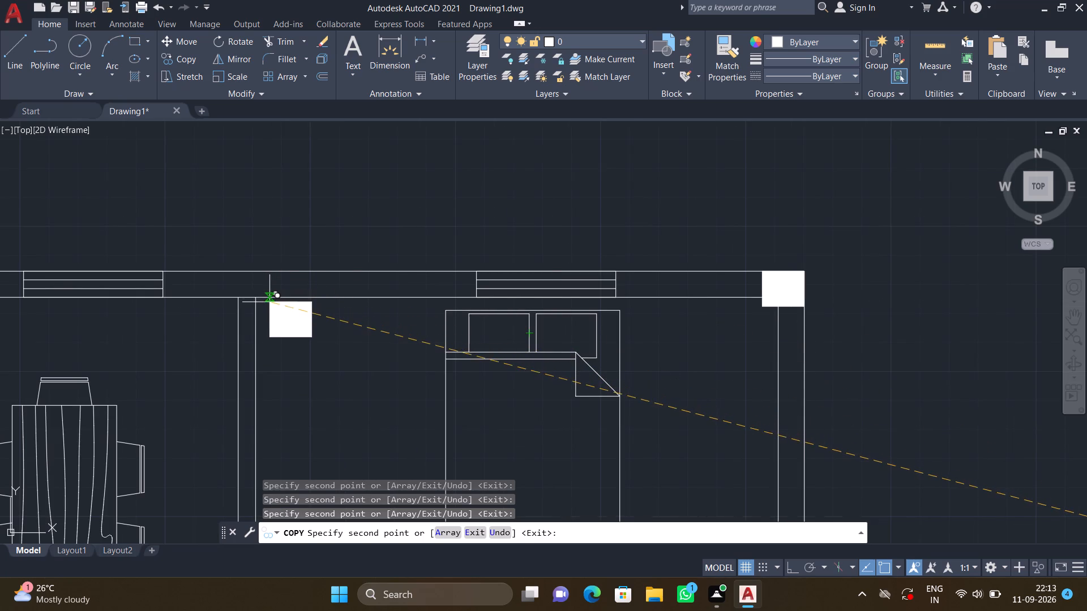
scroll(290, 320, down, 1)
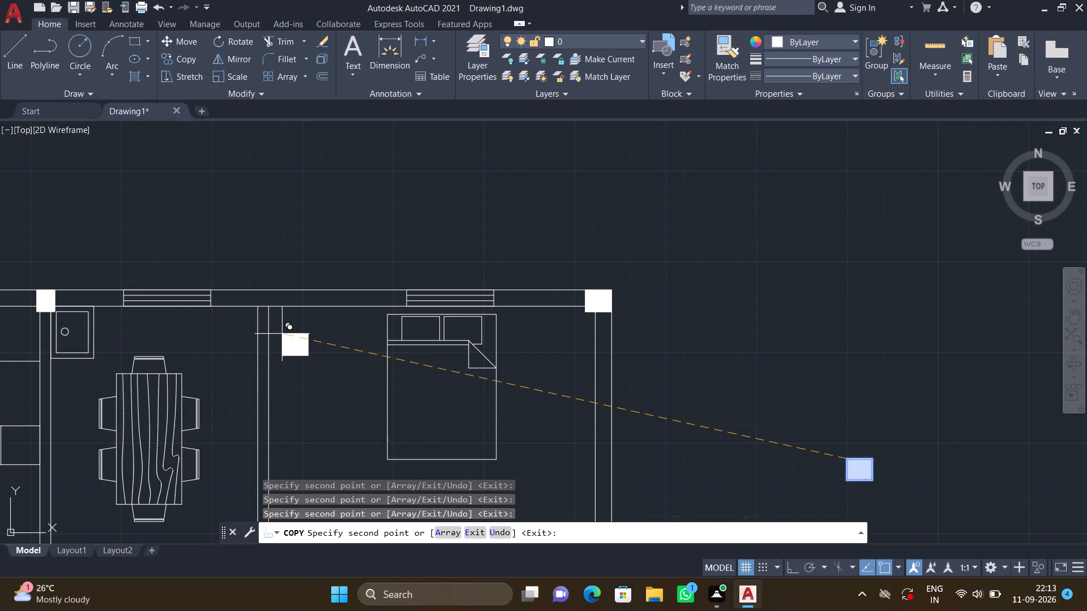
scroll(282, 334, down, 1)
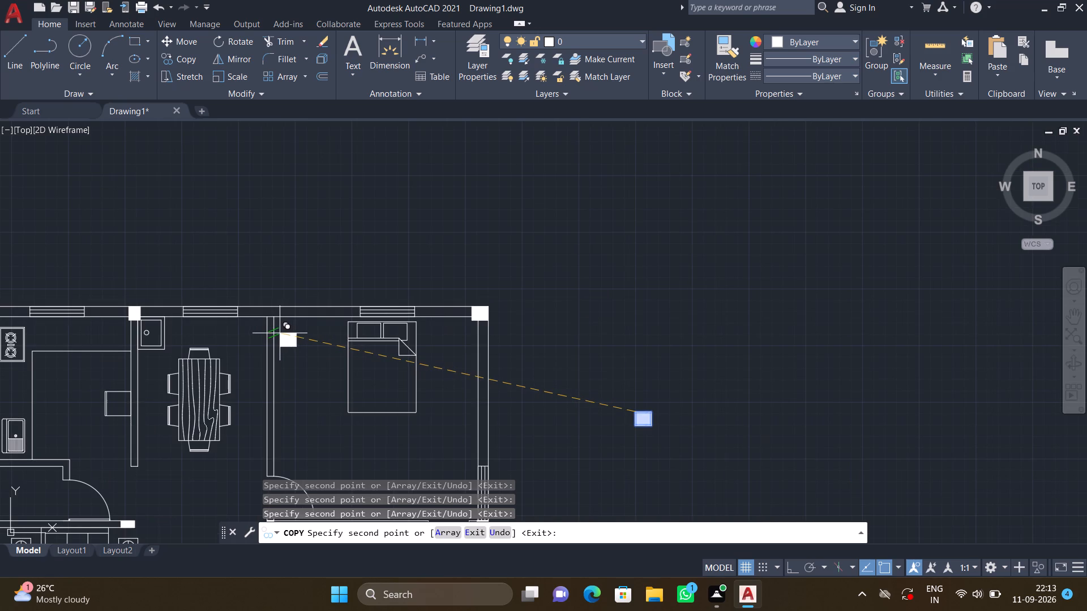
scroll(259, 308, up, 4)
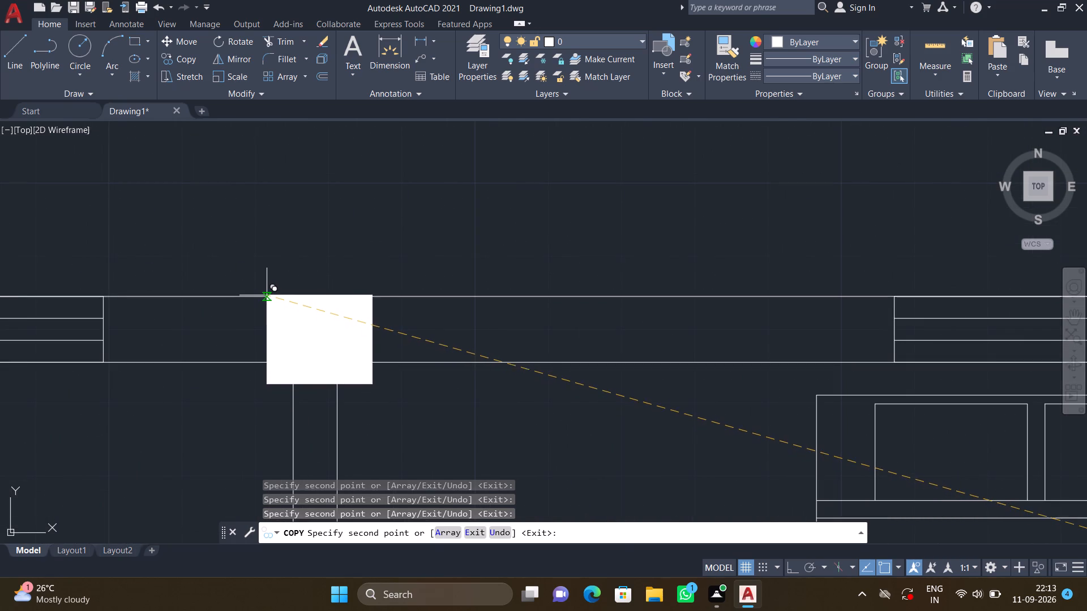
click(266, 297)
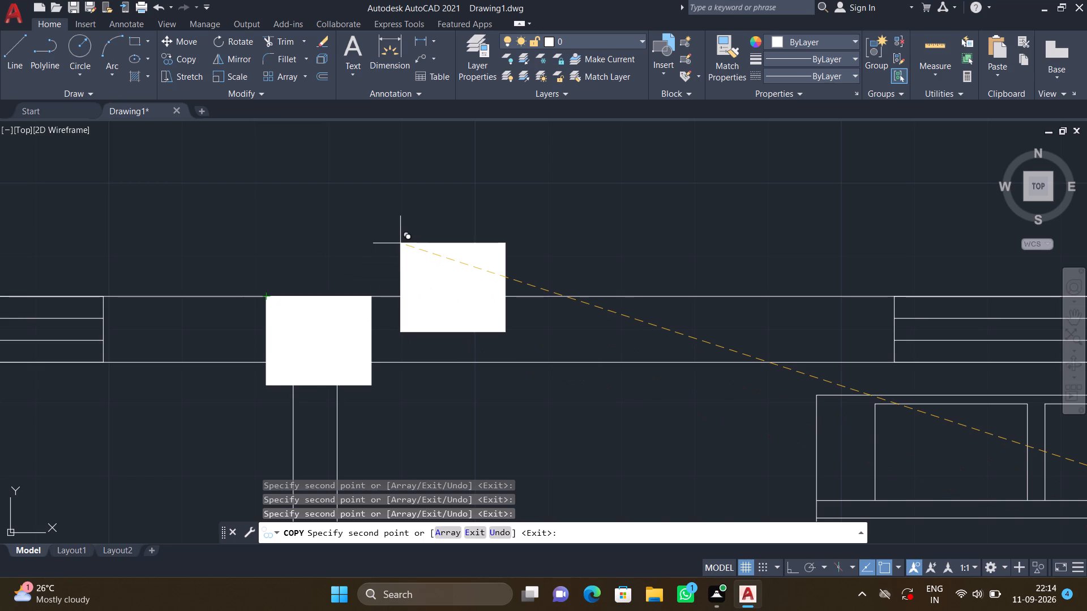
scroll(401, 243, down, 3)
scroll(470, 347, down, 1)
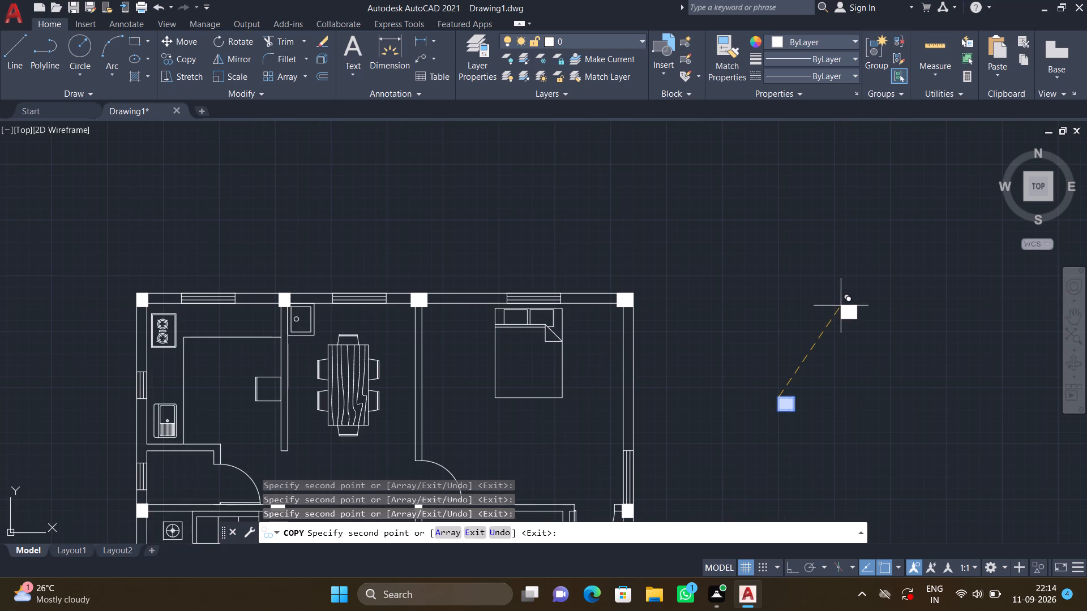
key(Return)
Delete the loose source column with its hatch outside the plan's right wall.
scroll(842, 304, down, 1)
scroll(809, 361, down, 1)
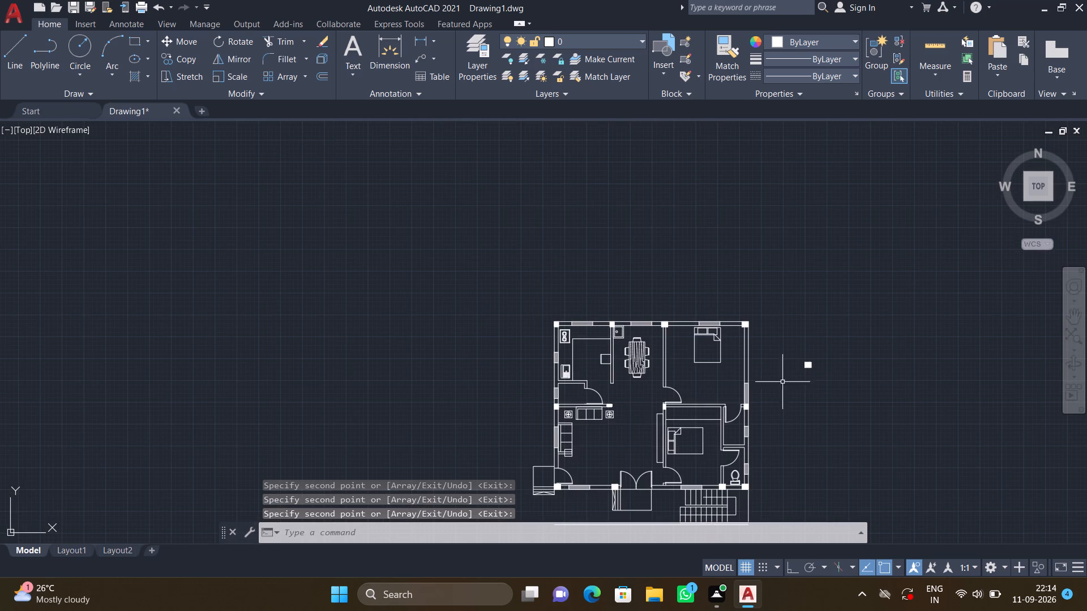
middle_drag(624, 408, 557, 150)
middle_drag(563, 200, 568, 289)
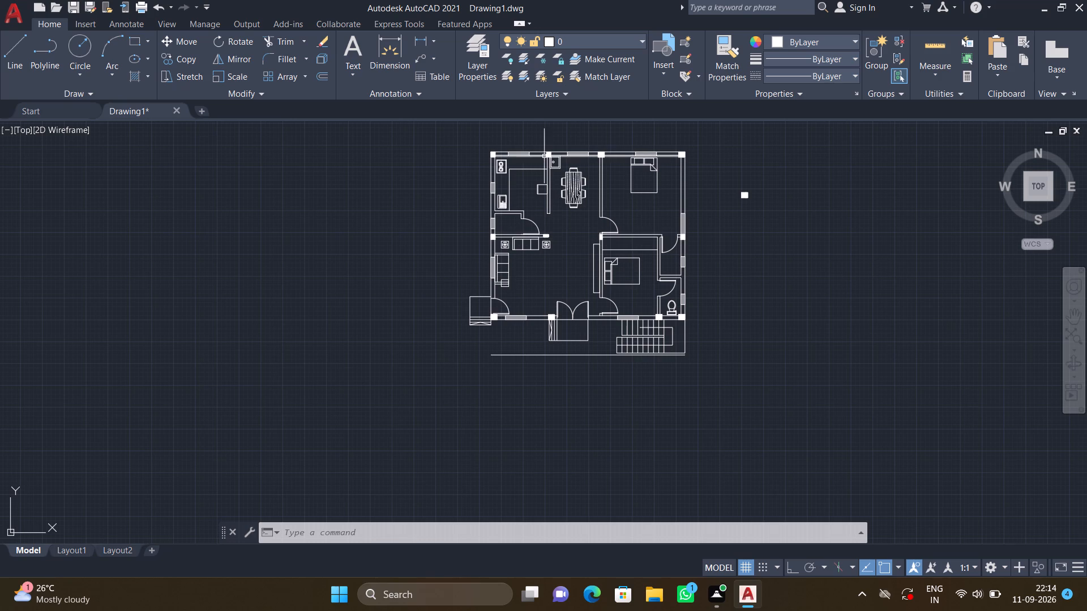
click(769, 205)
click(731, 182)
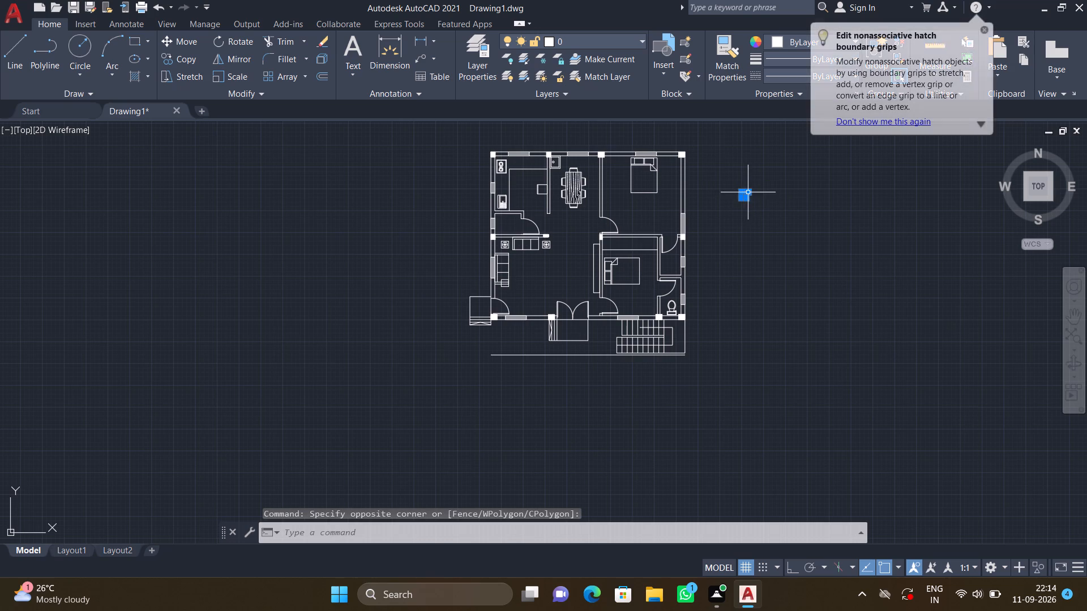
key(Delete)
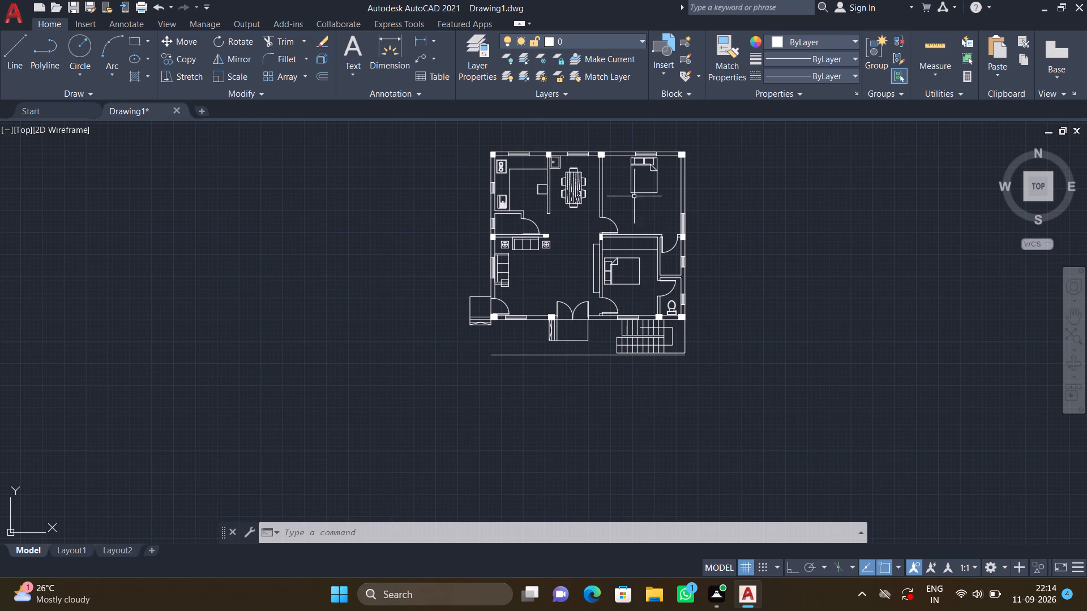
Draw a 43' horizontal line with Ortho on, just above the top outer wall, starting beyond the plan's left side.
middle_drag(431, 204, 422, 264)
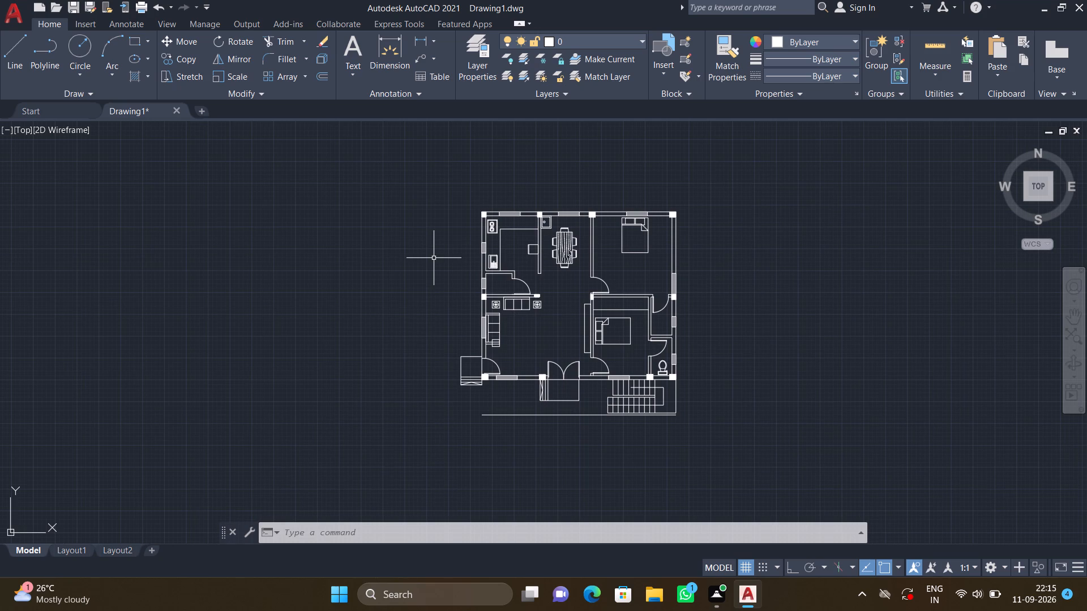
key(l)
key(Return)
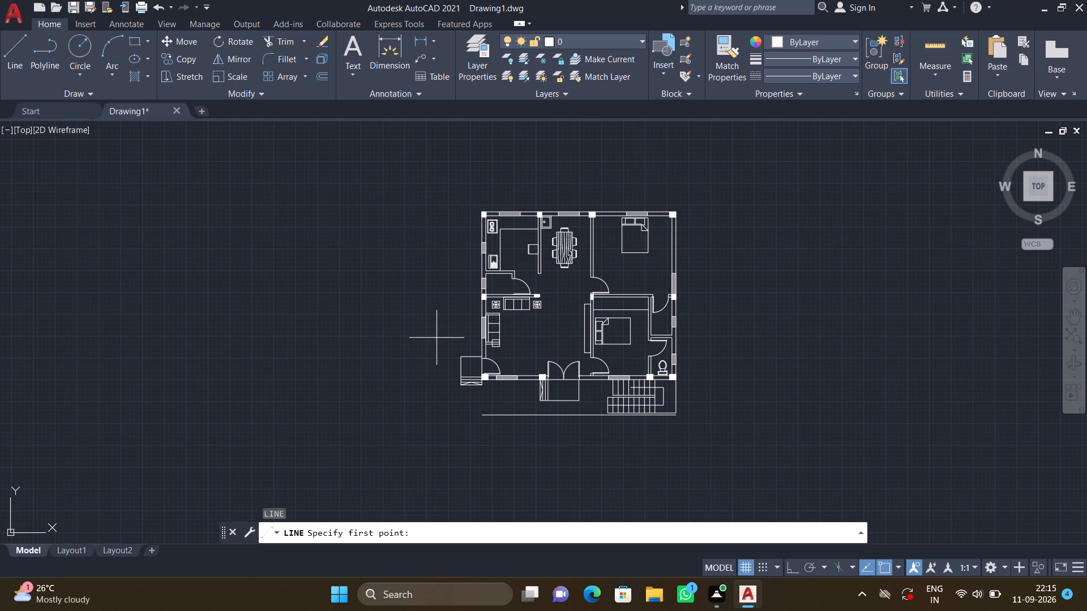
click(449, 197)
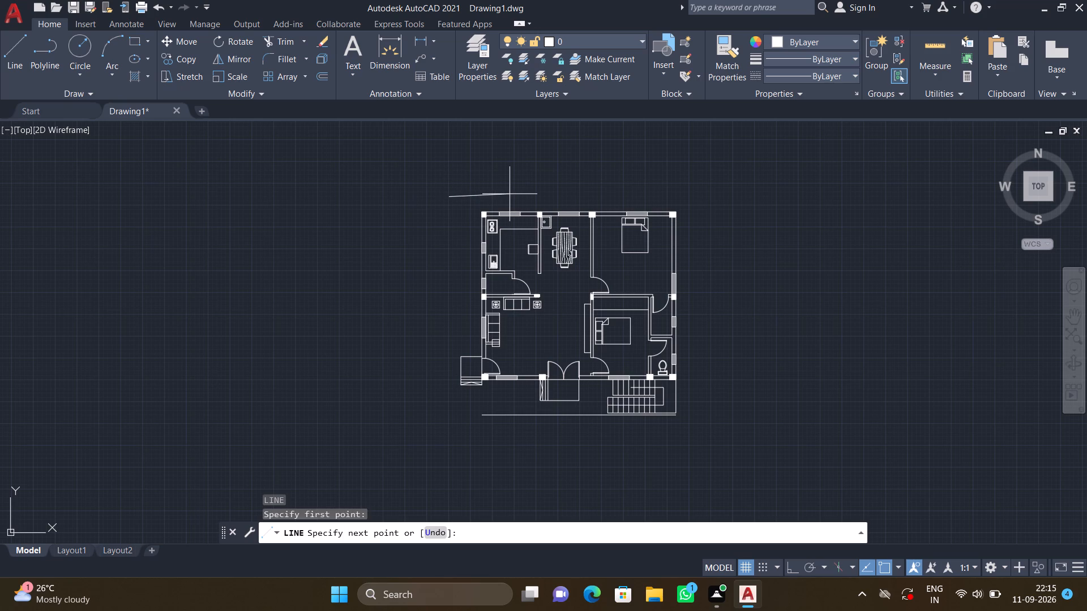
key(F8)
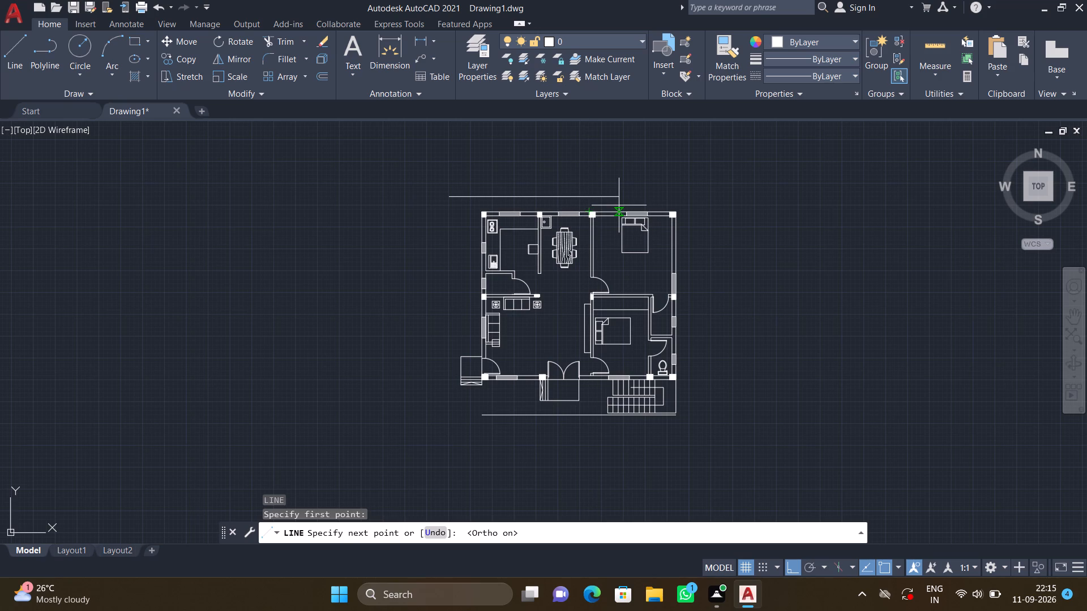
text(43)
key(apostrophe)
key(Return)
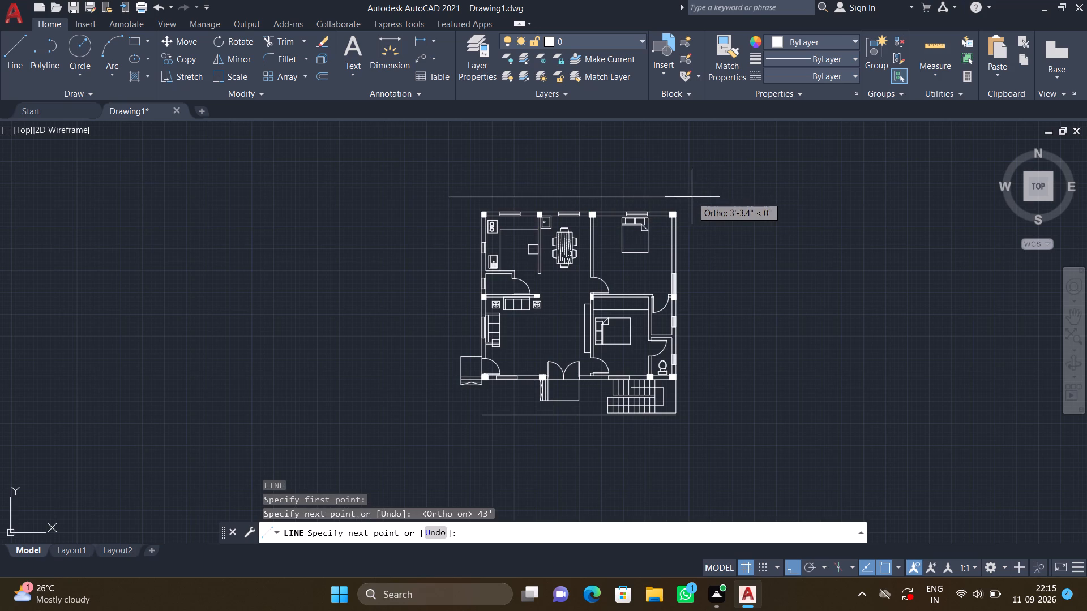
scroll(691, 196, up, 2)
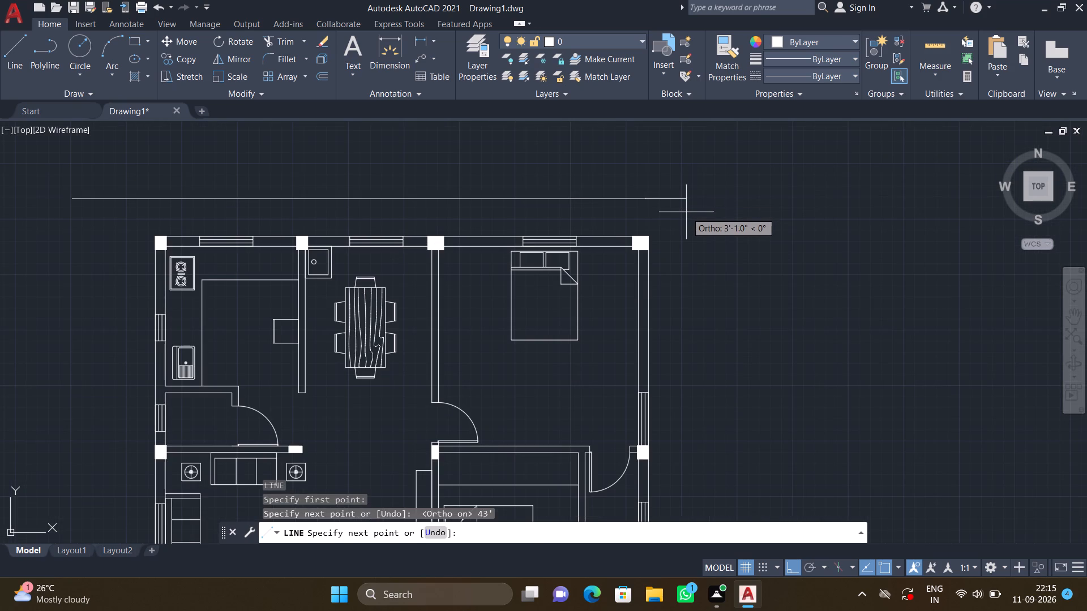
key(Escape)
Delete the 43' horizontal line above the plan's top outer wall.
click(593, 200)
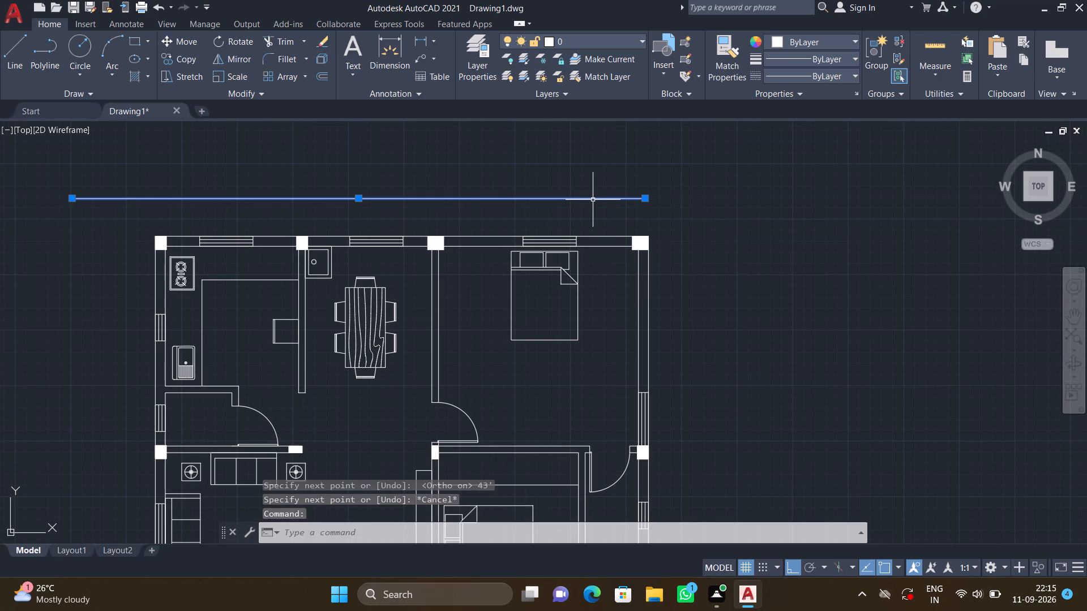
key(Return)
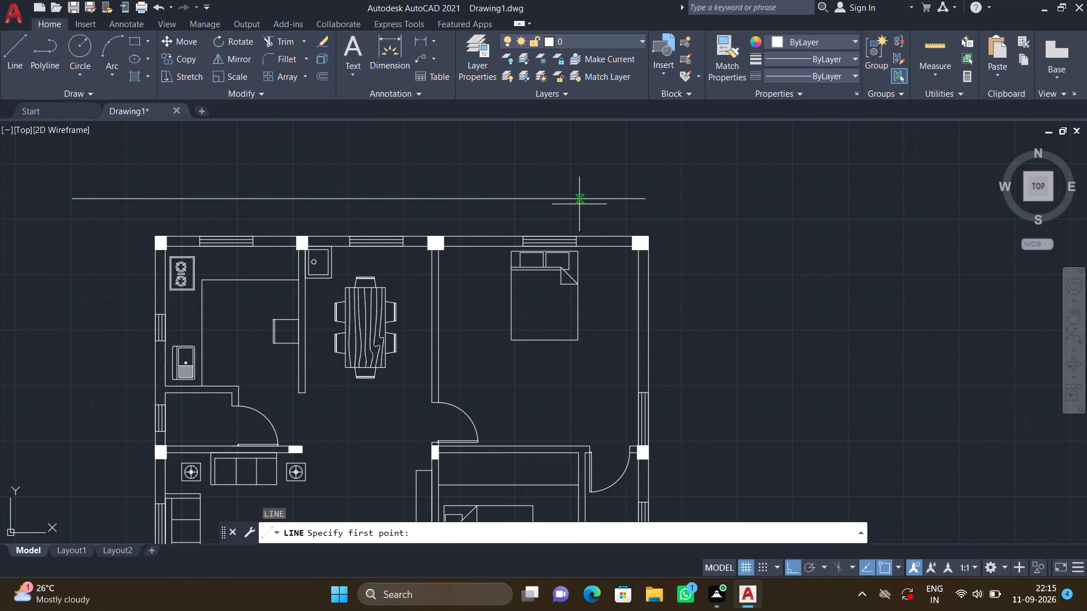
key(Escape)
click(577, 198)
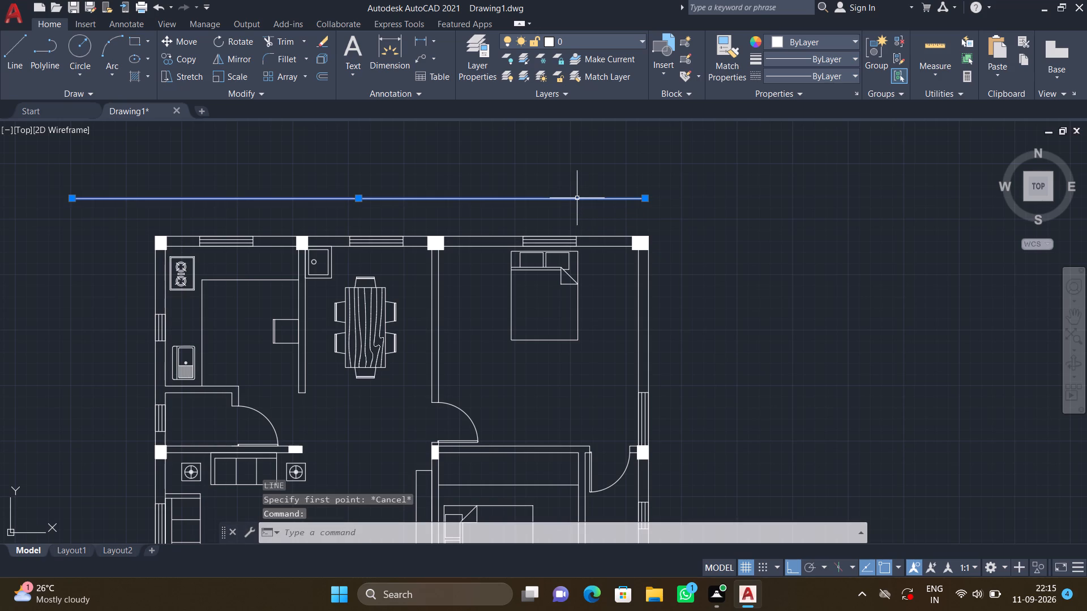
key(Delete)
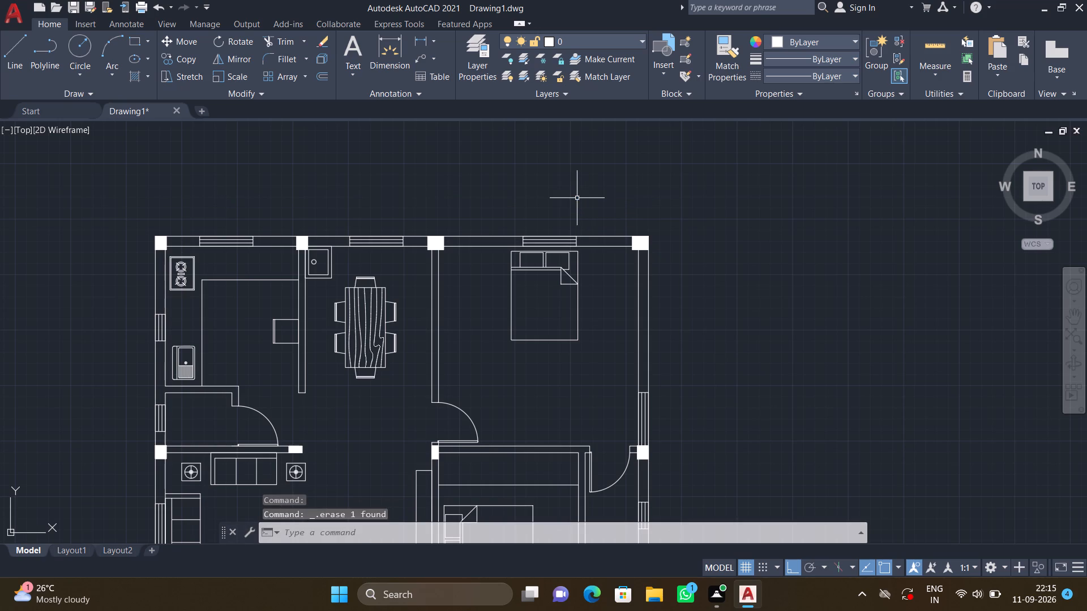
Draw connected boundary lines starting outside the plan's upper-left corner: 43' along the top, 47'5" down the right side, 45' leftward along the bottom.
key(l)
key(Return)
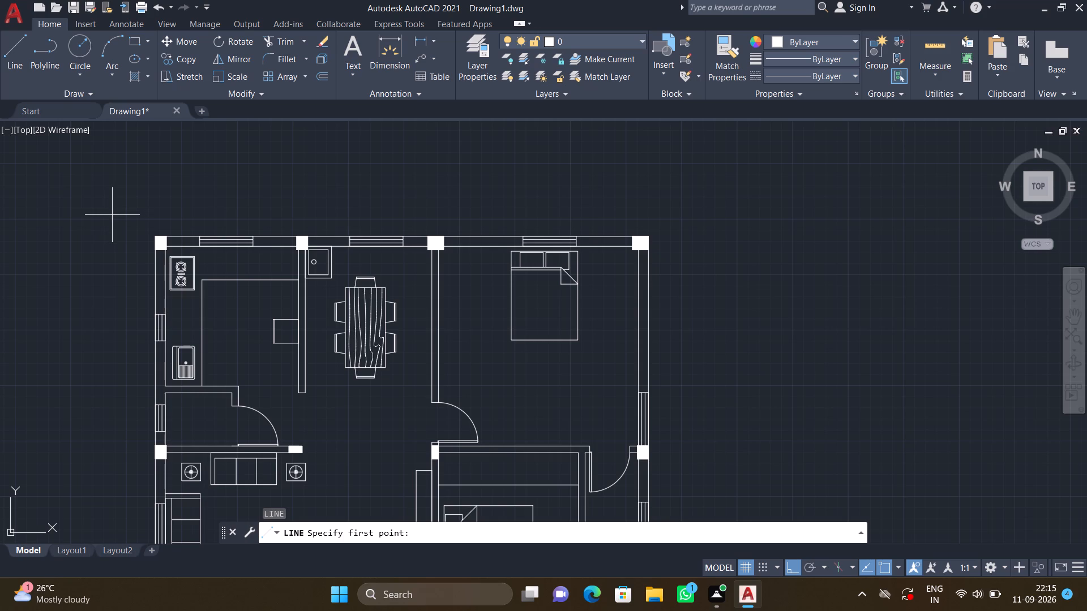
scroll(112, 215, down, 1)
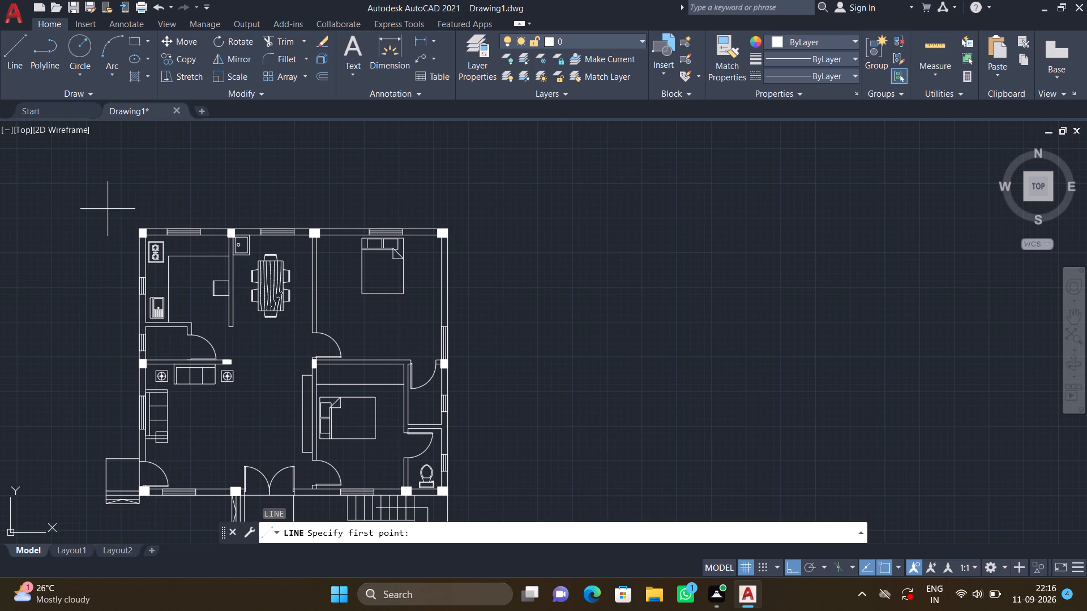
click(108, 208)
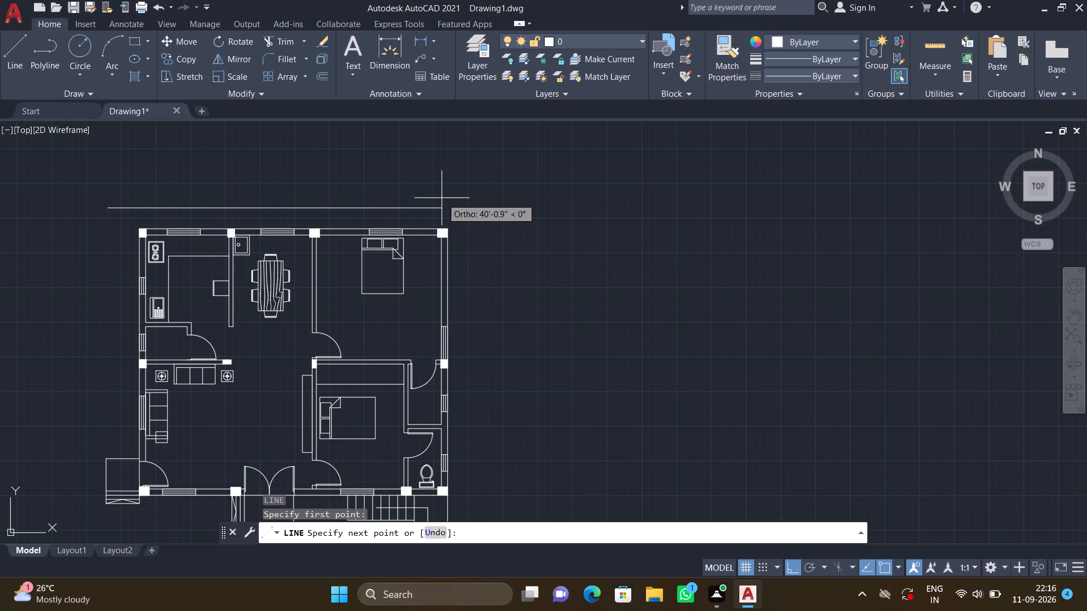
text(43')
key(Return)
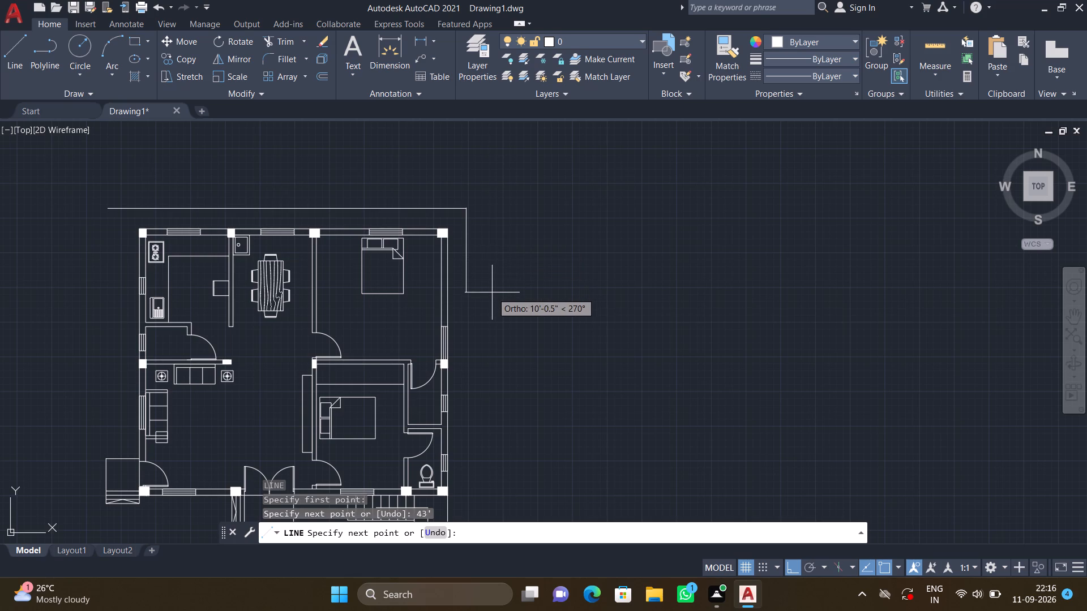
text(47')
text(5")
key(Return)
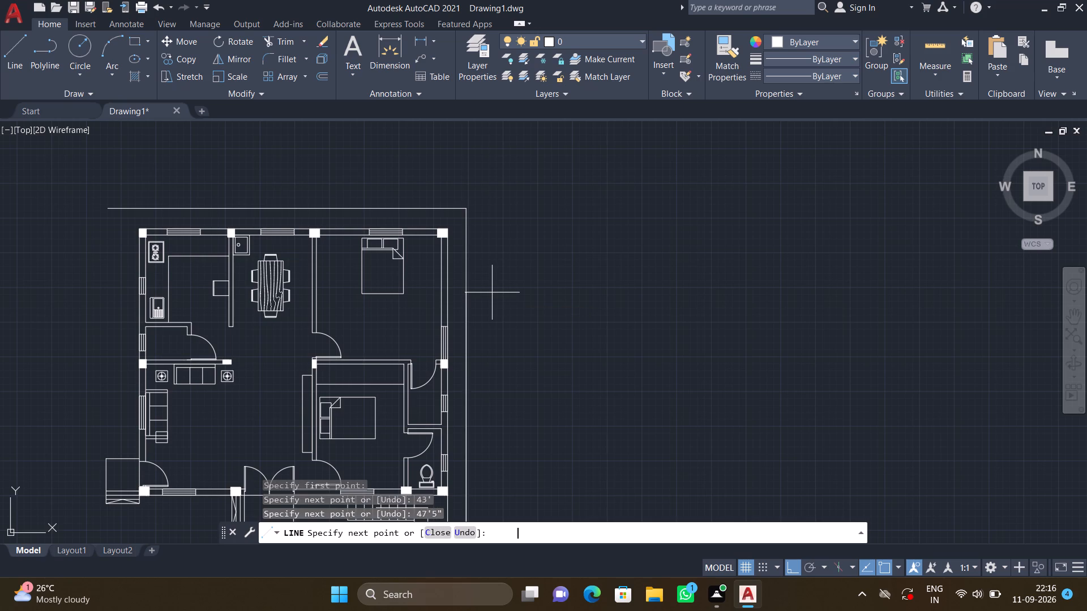
scroll(492, 291, down, 2)
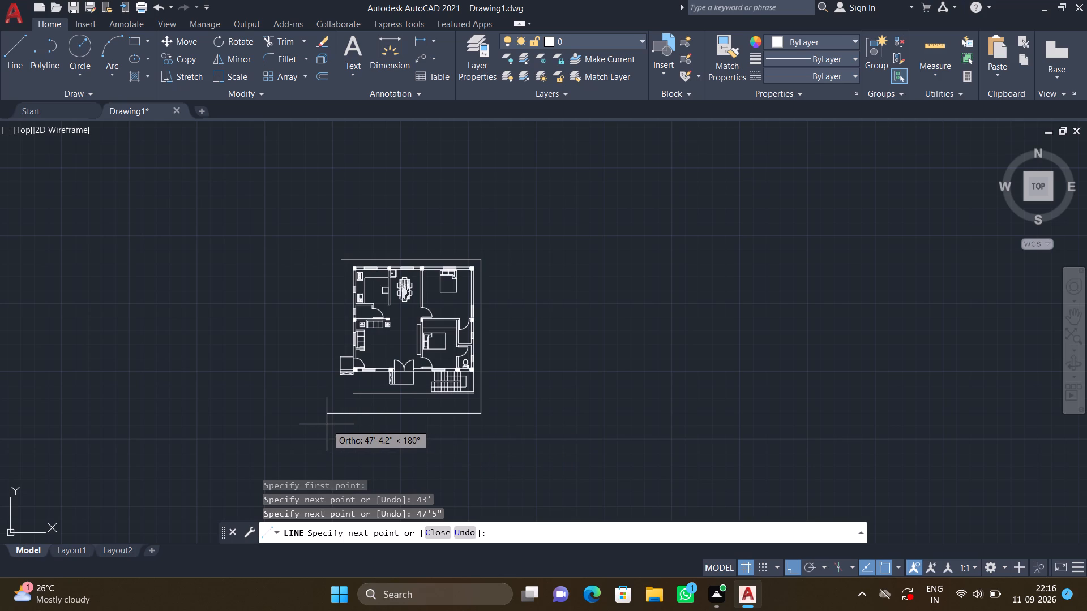
text(45')
key(Return)
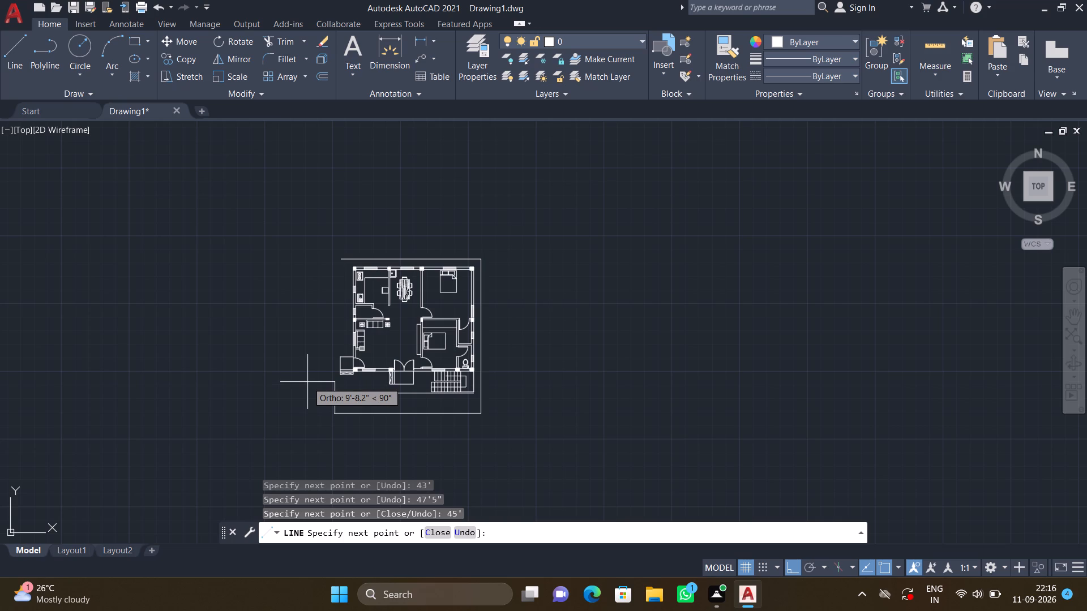
key(Return)
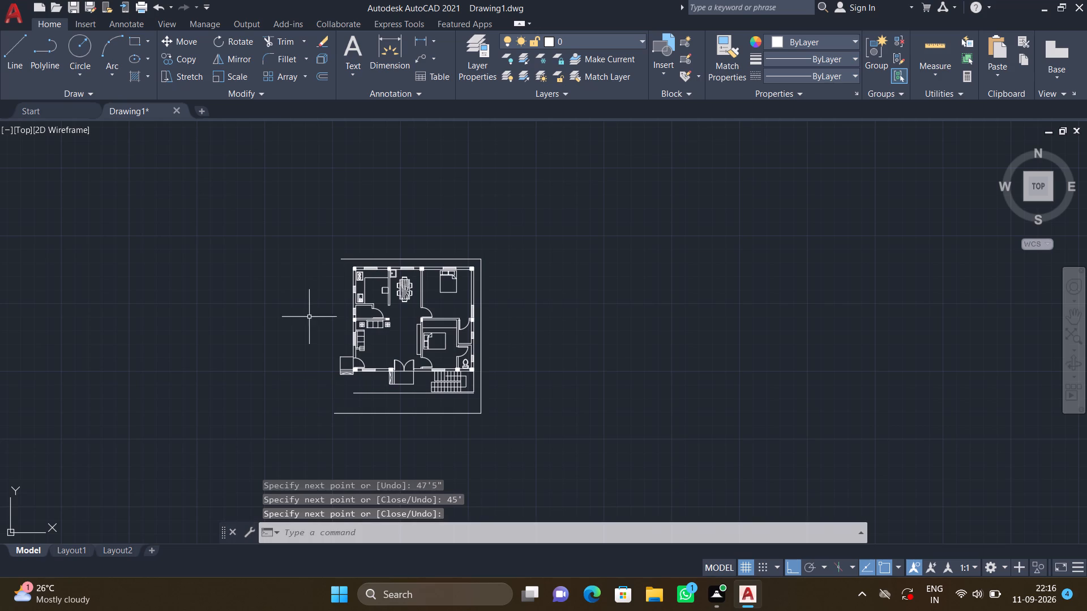
With Ortho off, close the boundary with a slanted line joining the left ends of its top and bottom lines.
scroll(324, 281, up, 1)
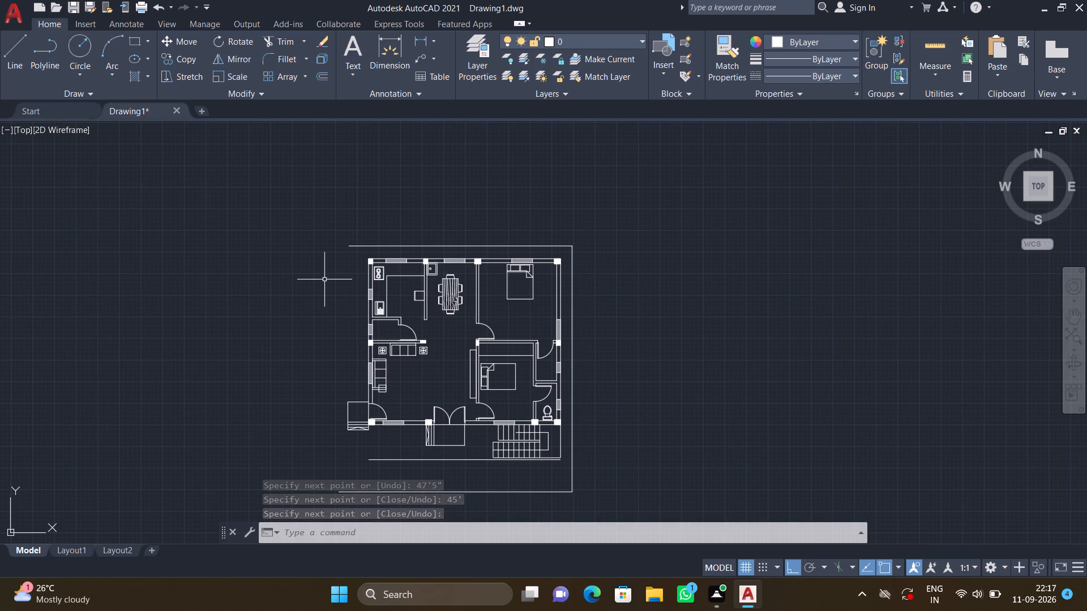
key(l)
key(Return)
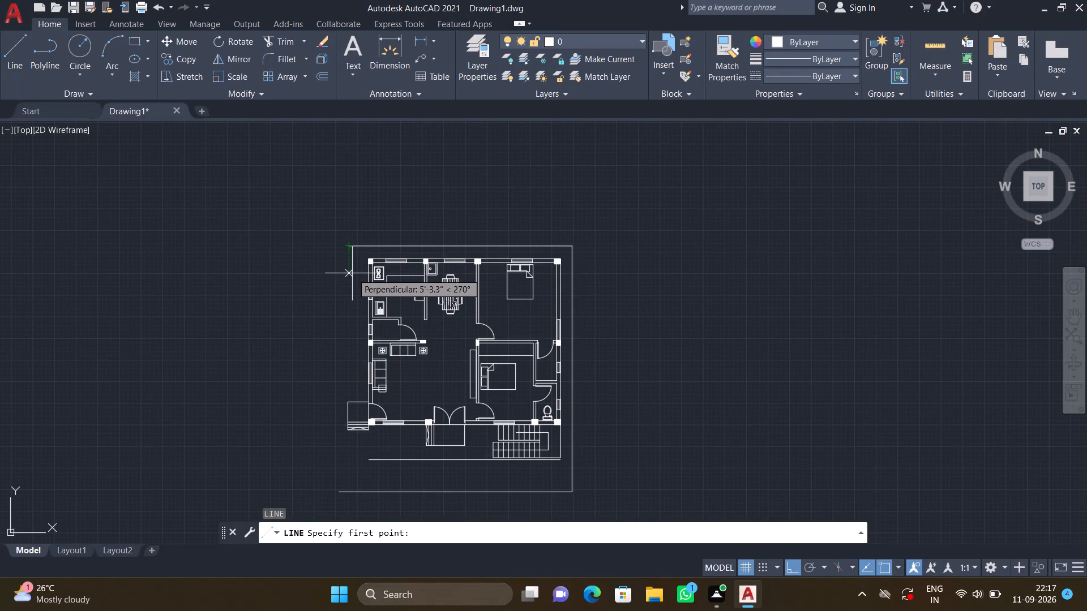
key(F8)
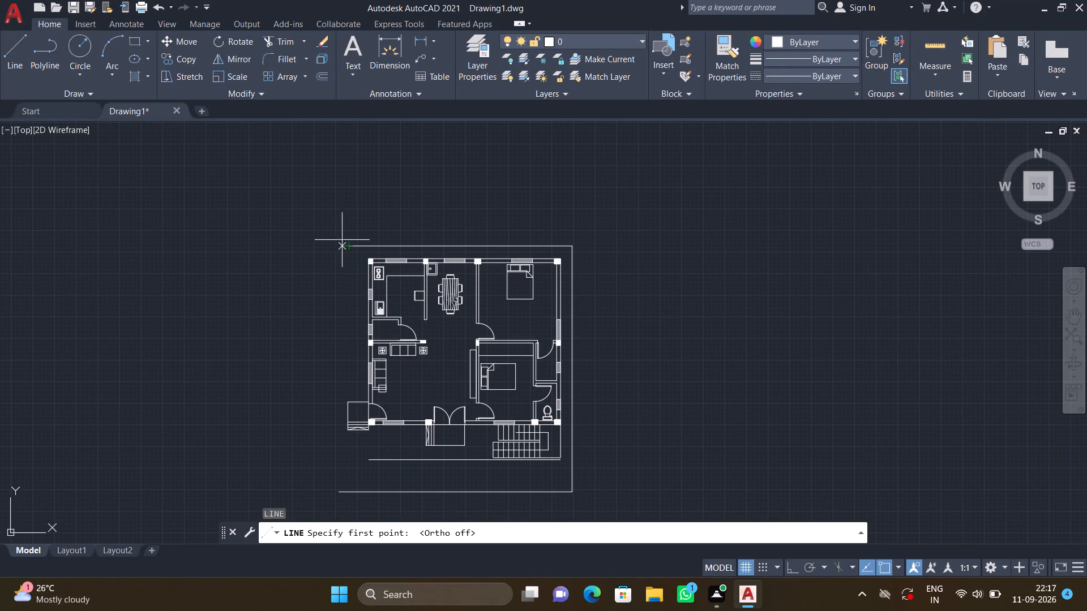
click(347, 247)
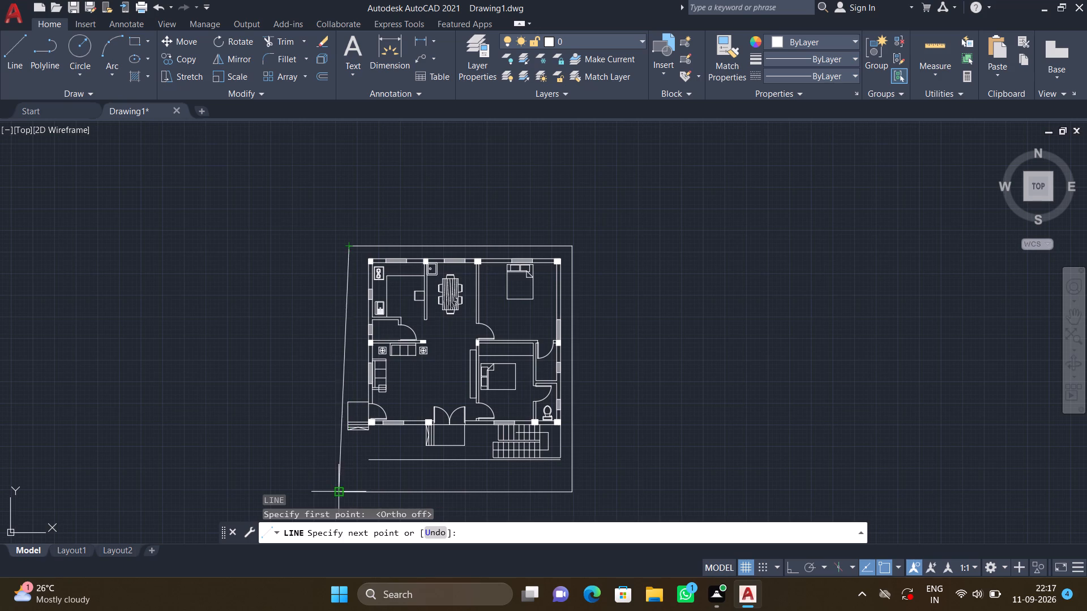
middle_drag(337, 488, 358, 377)
scroll(358, 377, up, 3)
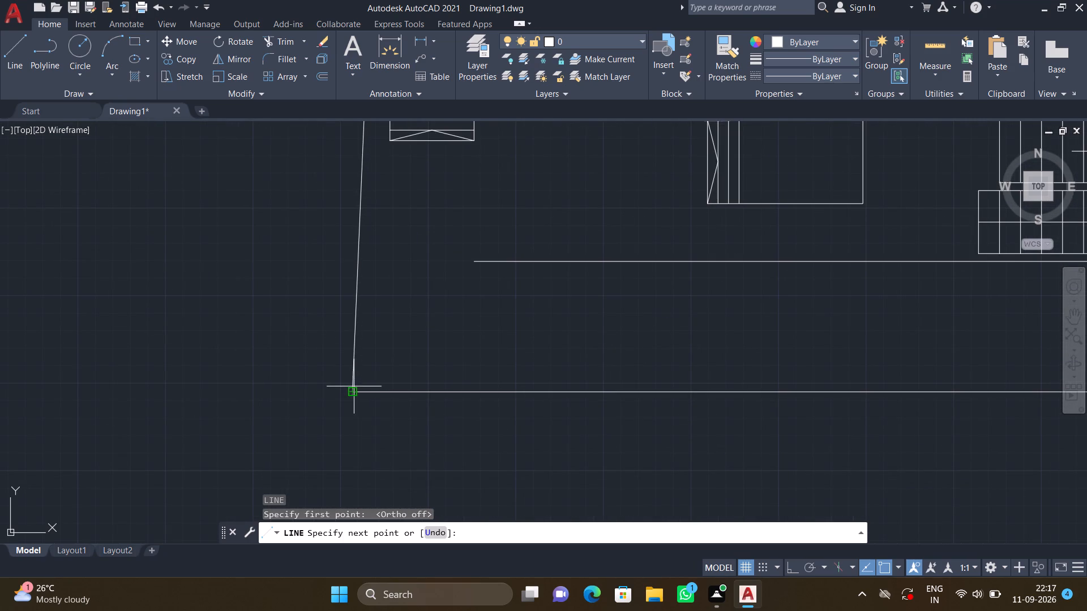
click(354, 394)
key(Return)
Check the slanted left boundary line's length with an aligned dimension preview, and cancel without placing it.
scroll(361, 371, down, 2)
scroll(366, 313, down, 2)
scroll(361, 278, up, 3)
scroll(366, 270, down, 2)
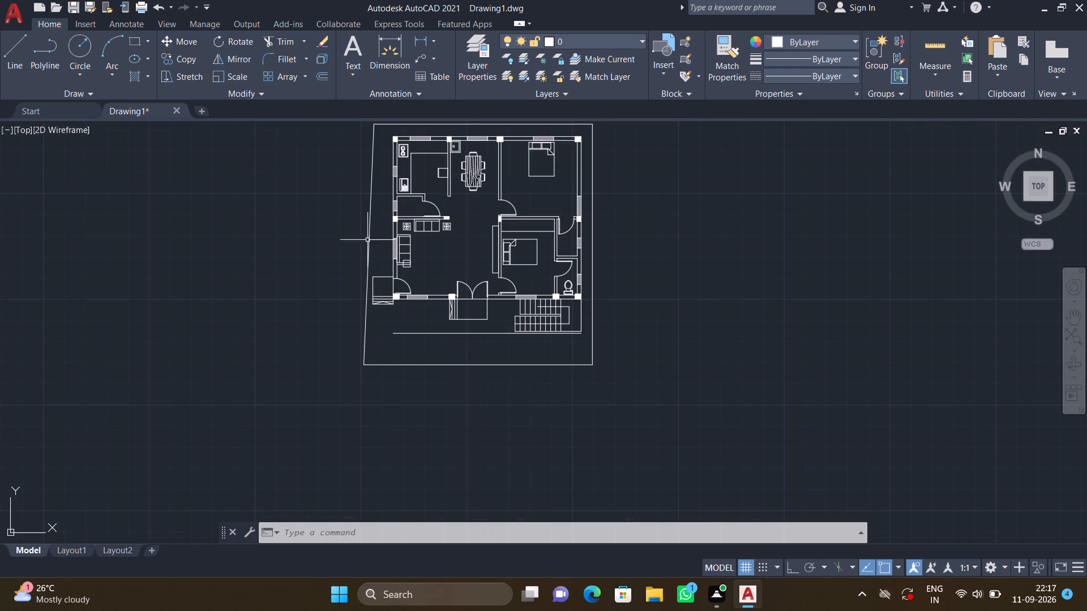
scroll(364, 218, up, 1)
scroll(364, 218, down, 1)
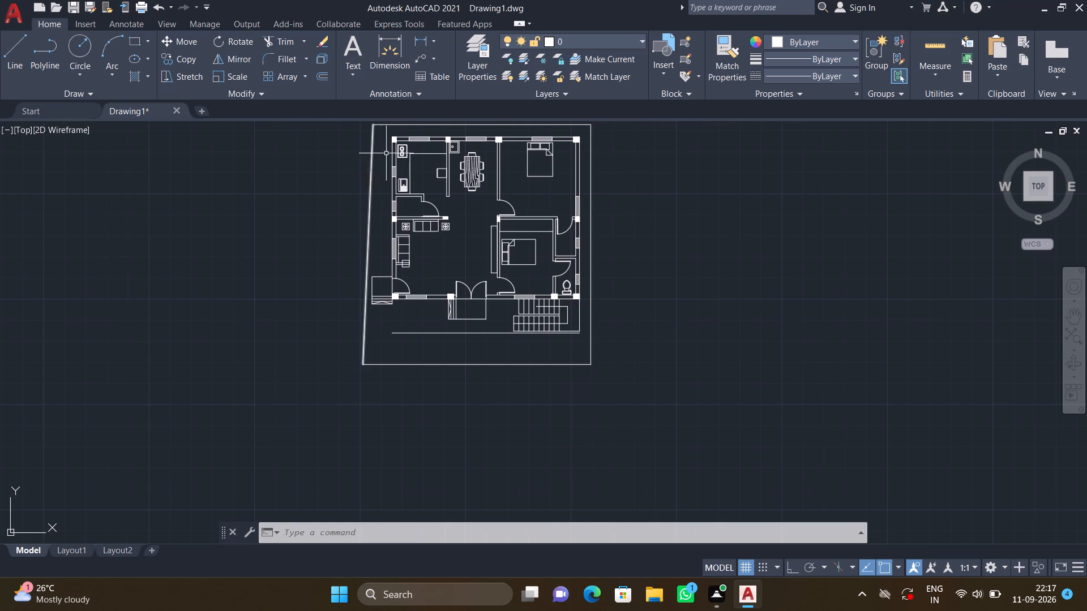
click(435, 41)
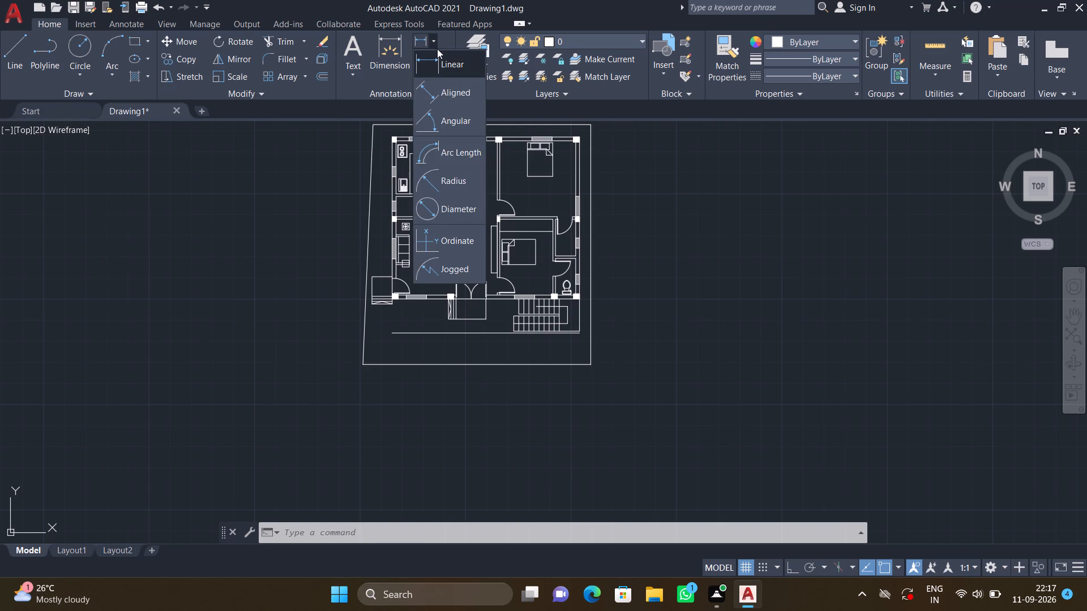
click(452, 93)
click(373, 124)
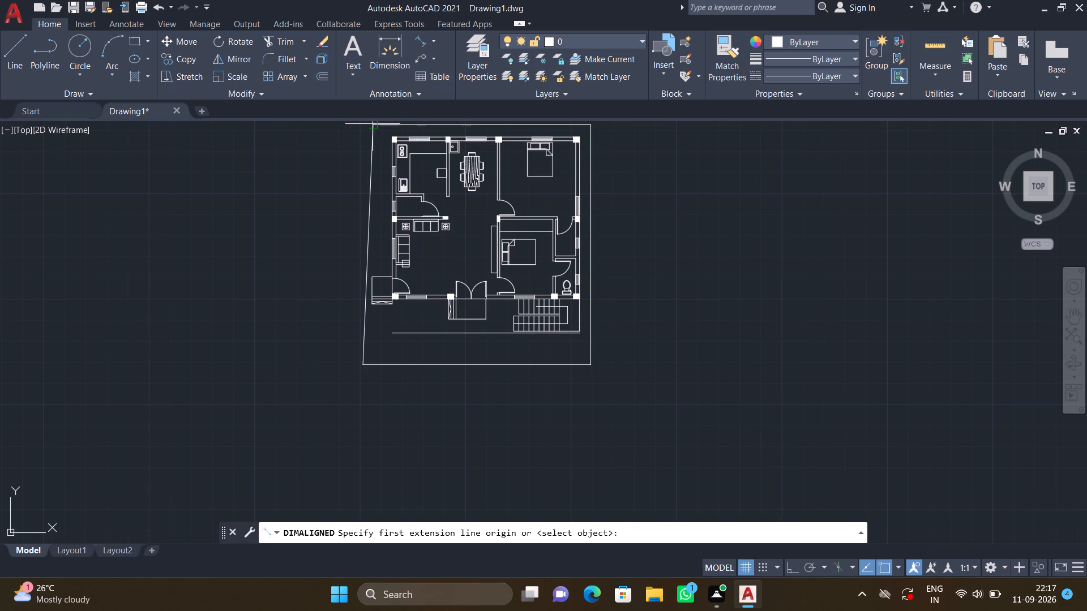
click(360, 364)
scroll(350, 254, up, 3)
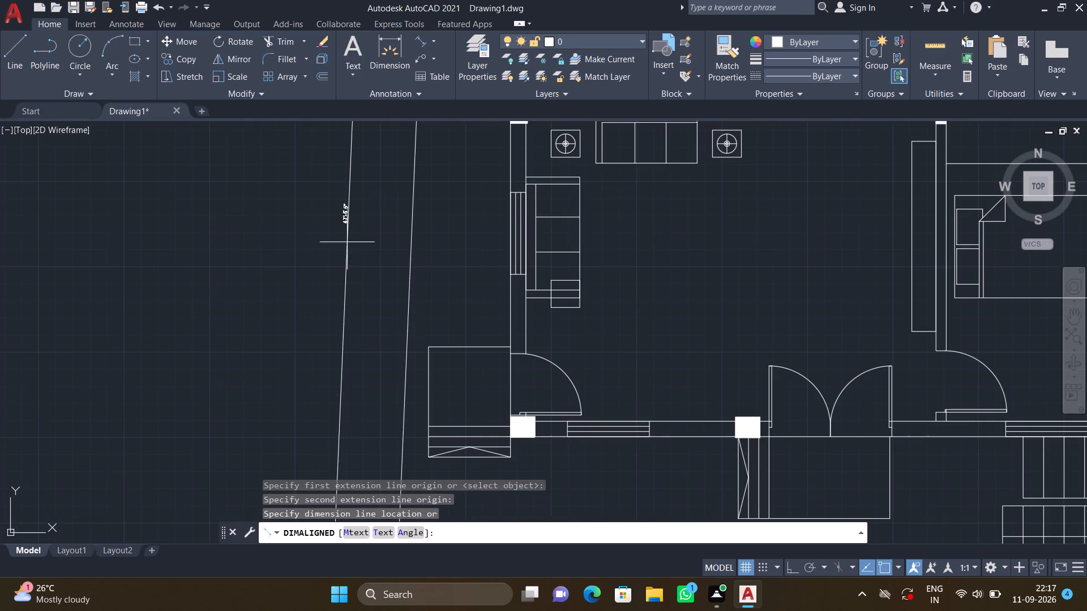
scroll(340, 214, up, 3)
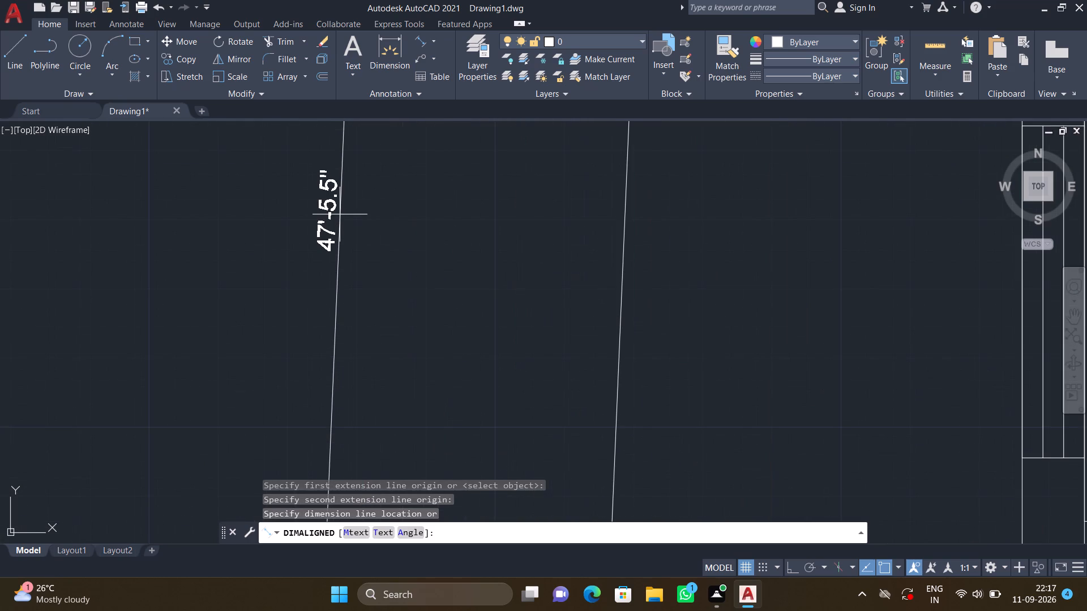
key(Escape)
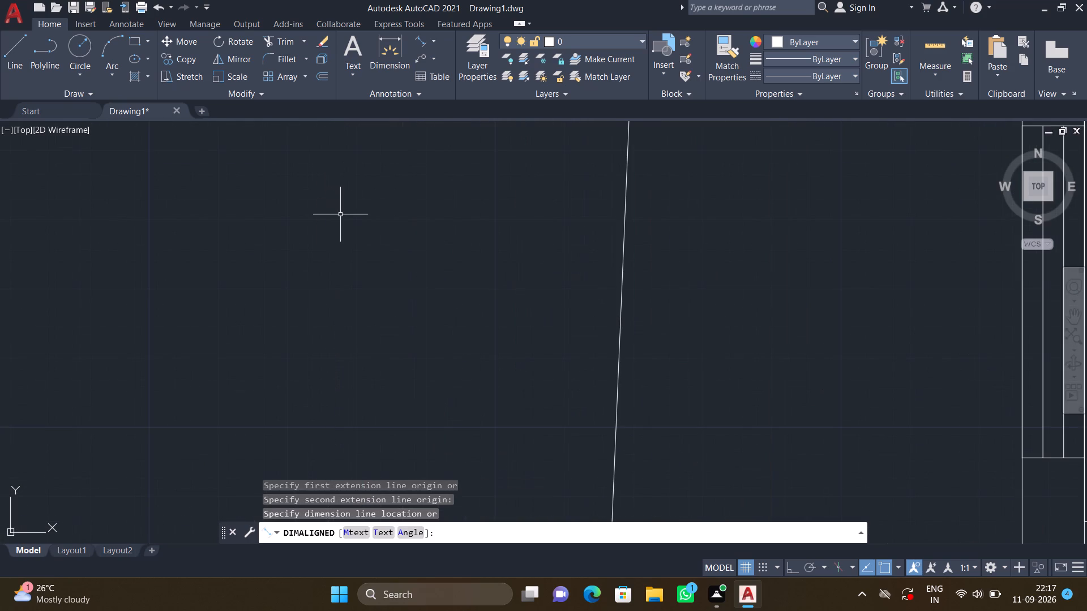
Add an aligned dimension to the slanted left boundary line, placed just outside the plot.
scroll(350, 215, down, 4)
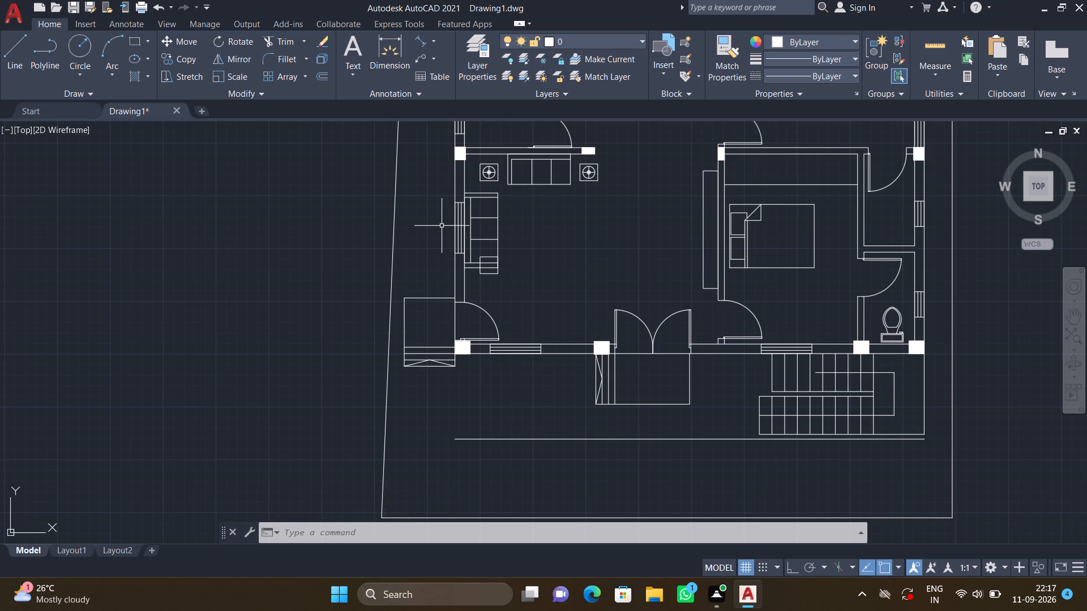
scroll(442, 226, down, 2)
middle_drag(446, 235, 446, 320)
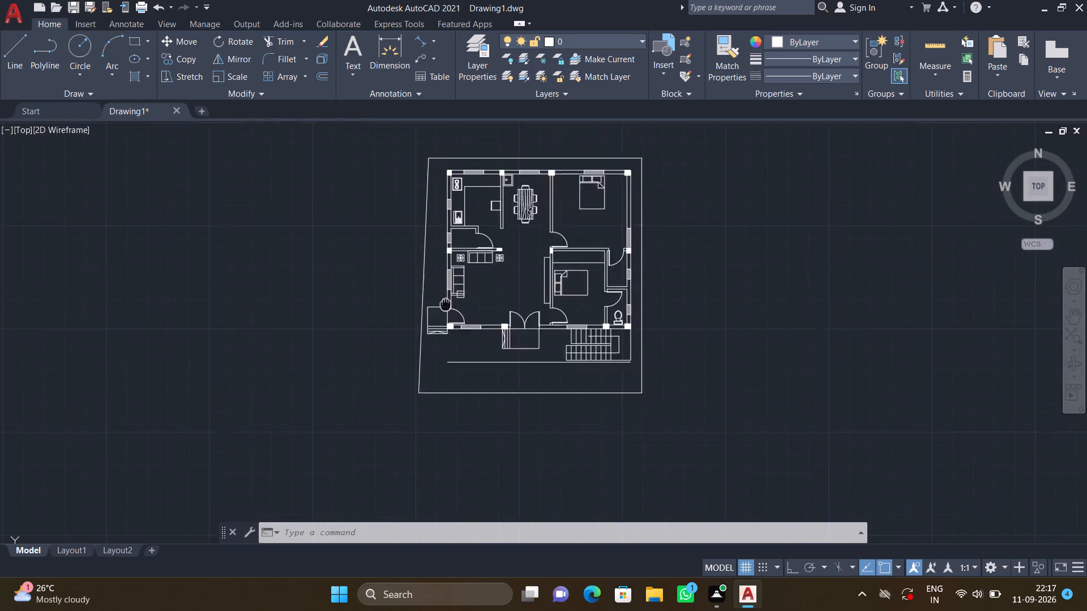
middle_drag(446, 320, 446, 324)
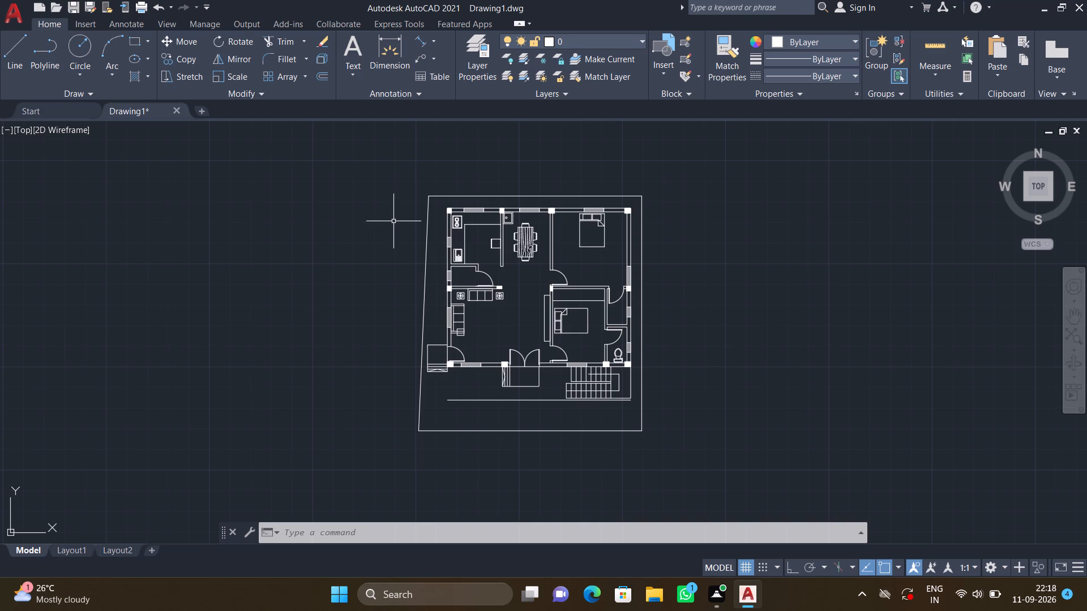
click(433, 40)
click(448, 92)
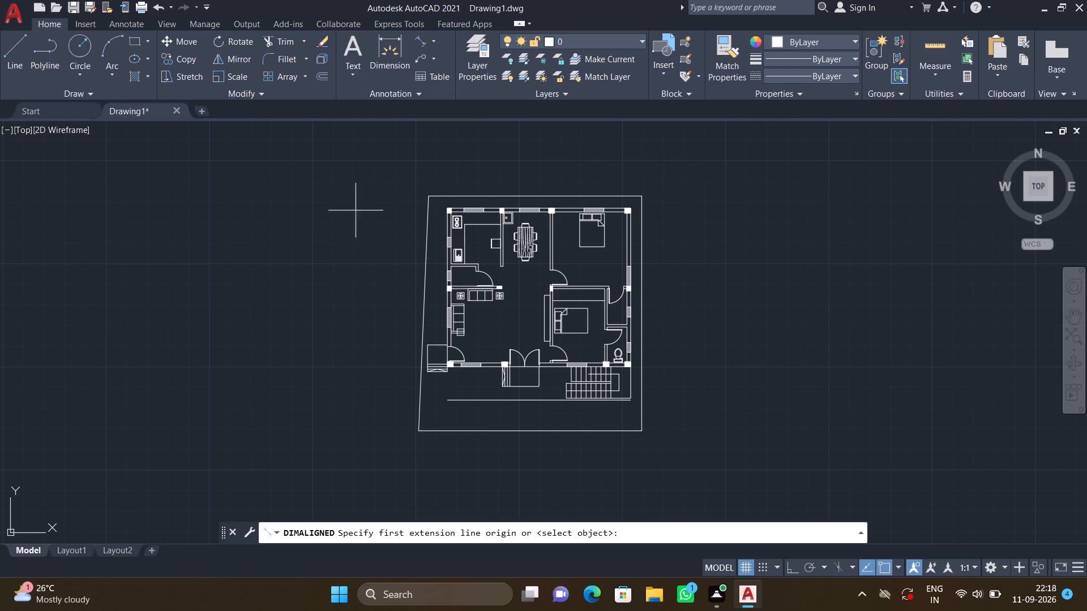
click(427, 193)
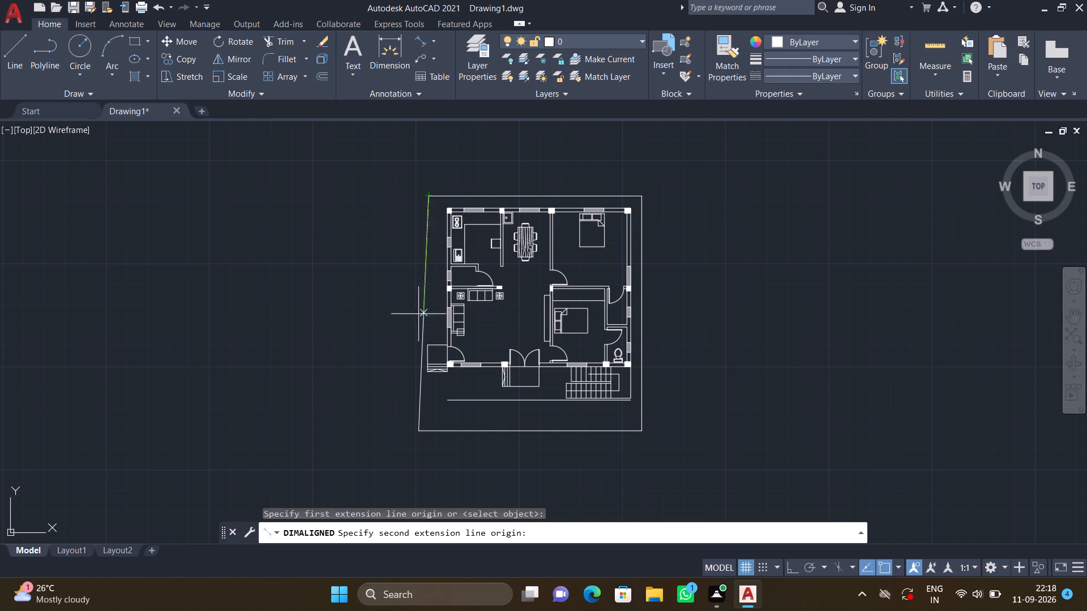
click(415, 432)
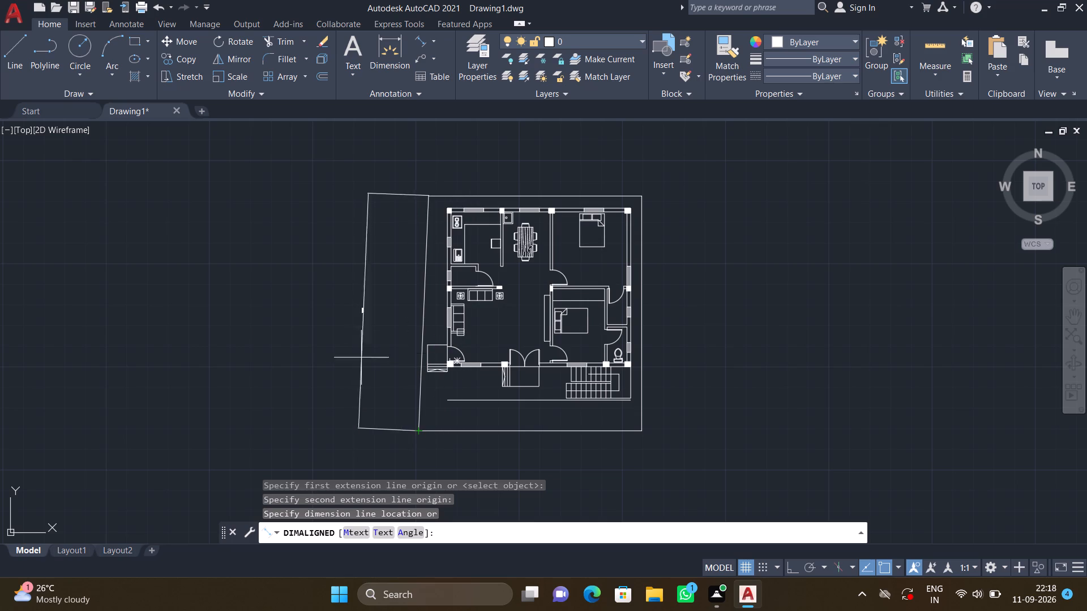
click(409, 315)
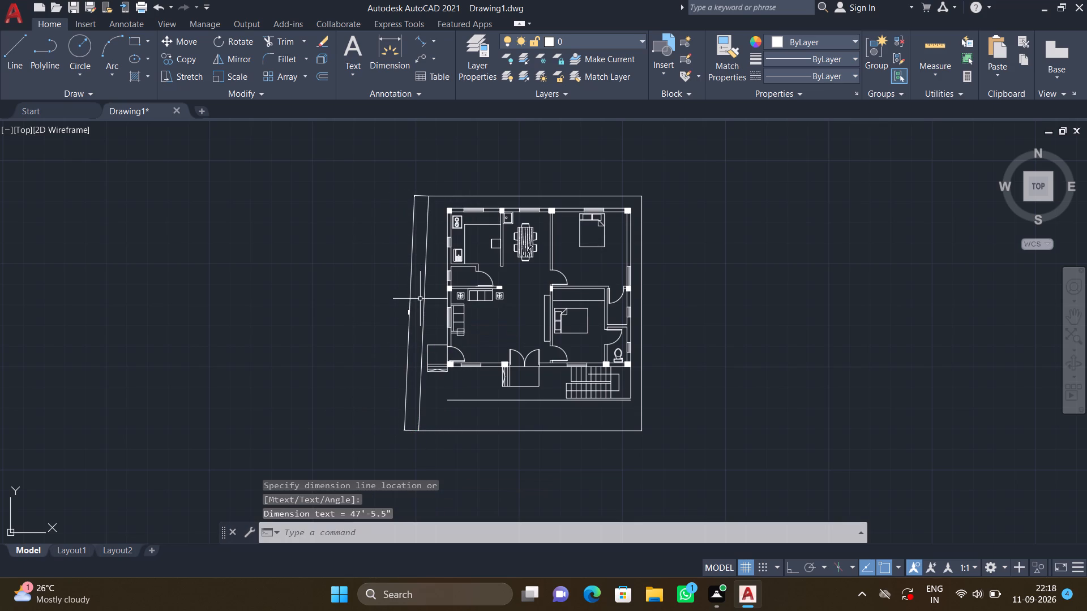
scroll(406, 309, up, 6)
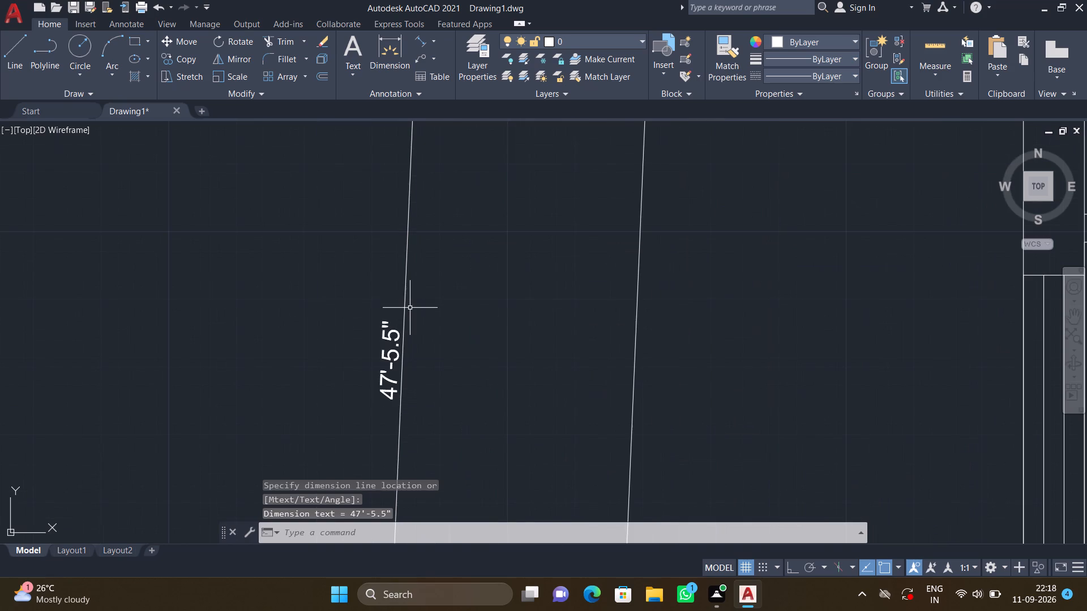
key(Escape)
Add a horizontal linear dimension between the ends of the top boundary line, placed just above it, with Ortho on.
scroll(409, 299, down, 4)
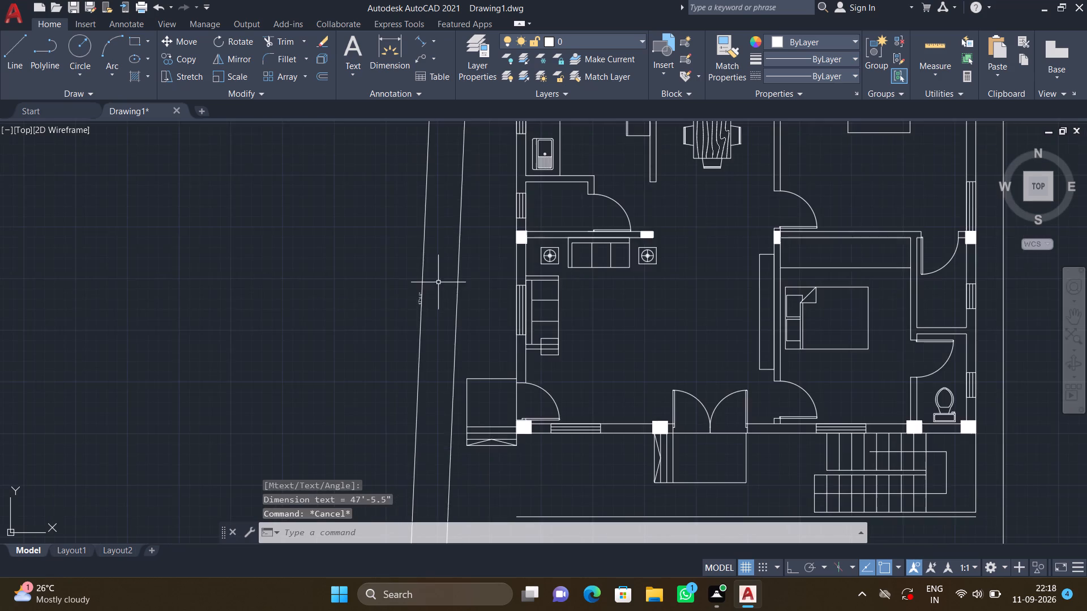
scroll(581, 214, down, 3)
scroll(559, 158, up, 1)
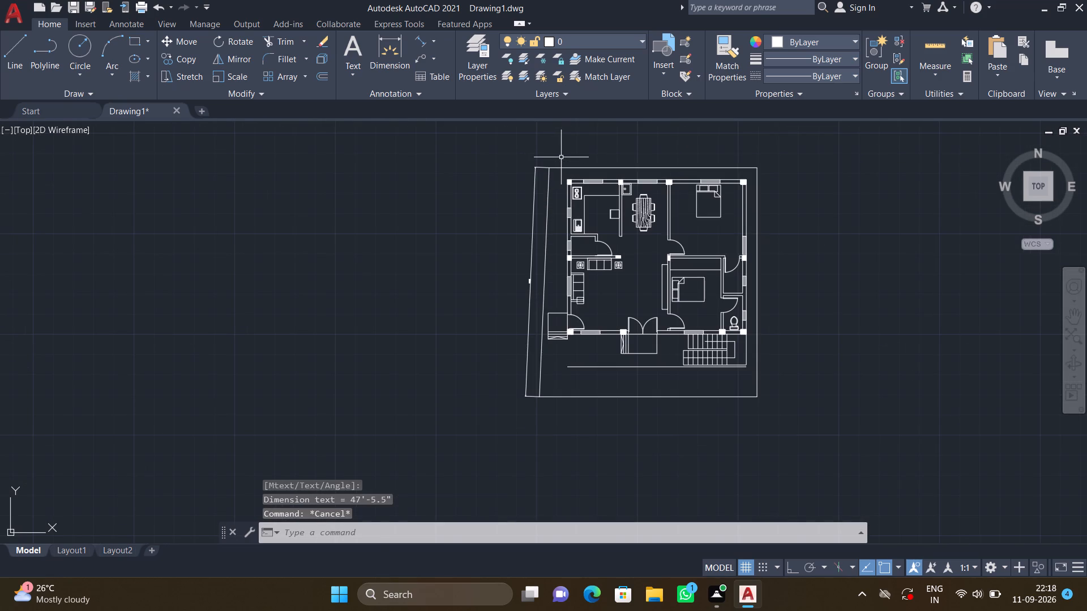
click(434, 40)
click(437, 57)
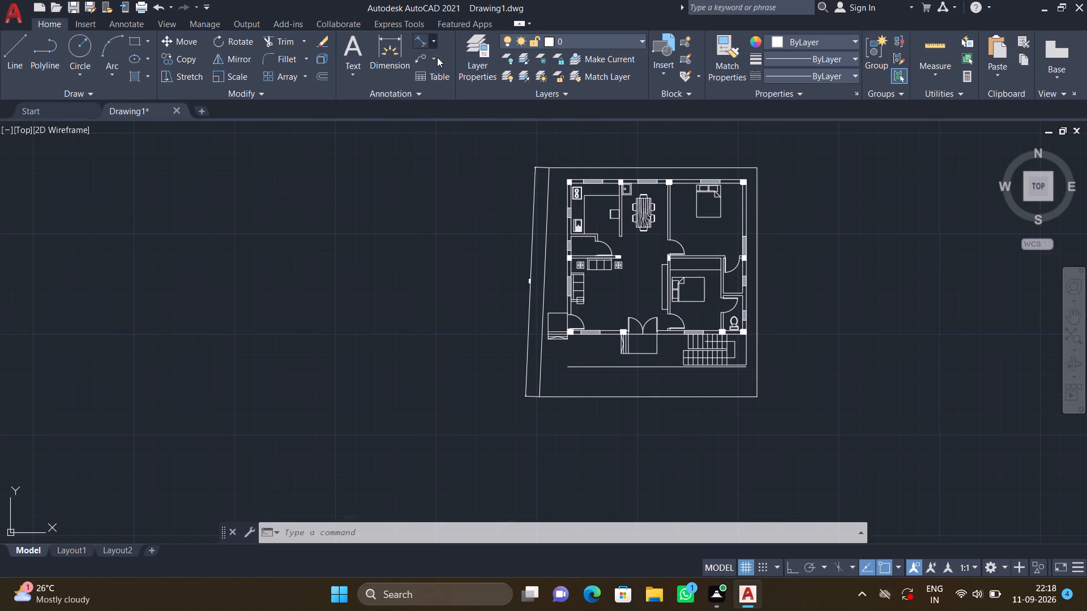
middle_drag(564, 143, 503, 257)
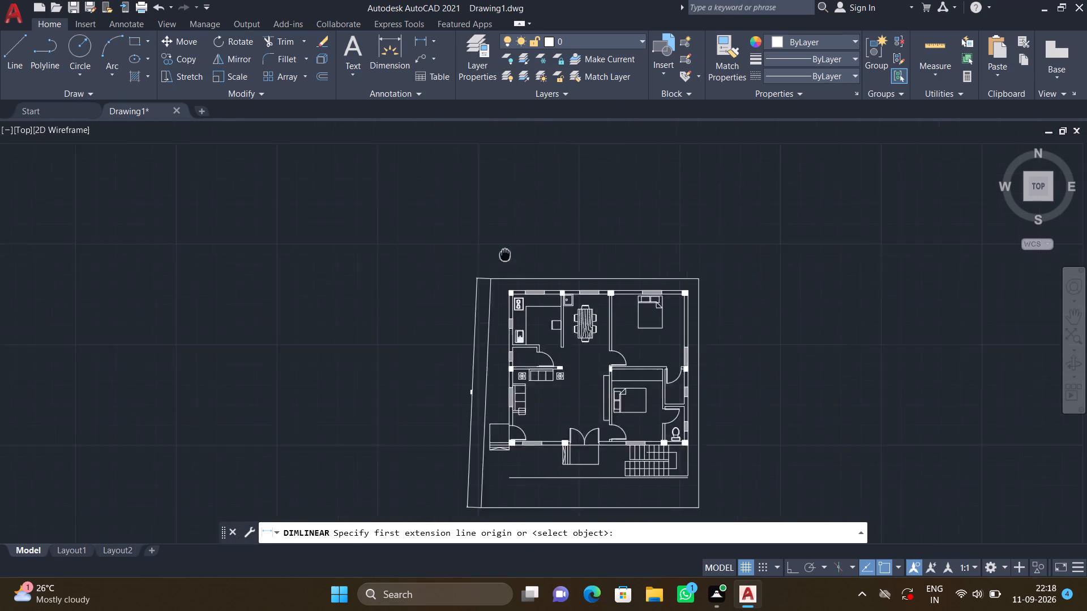
middle_drag(503, 257, 455, 289)
scroll(452, 294, up, 2)
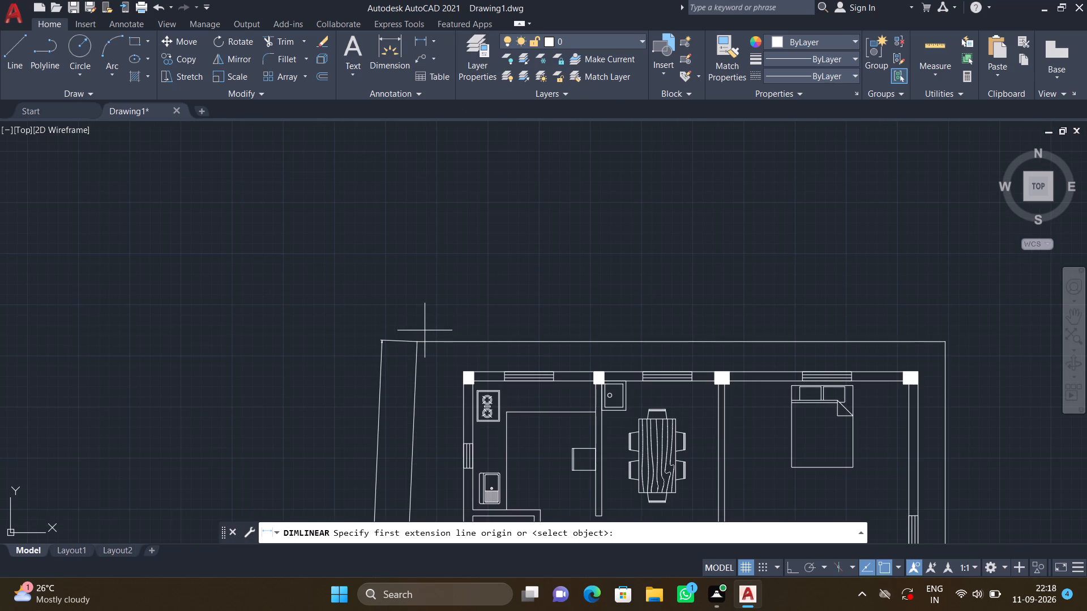
key(space)
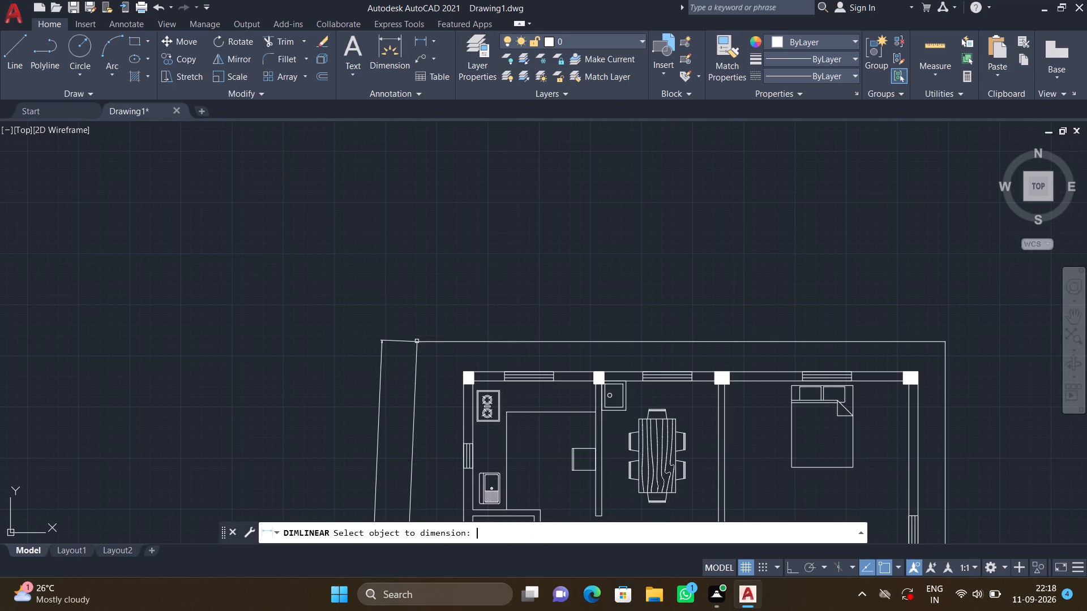
key(Escape)
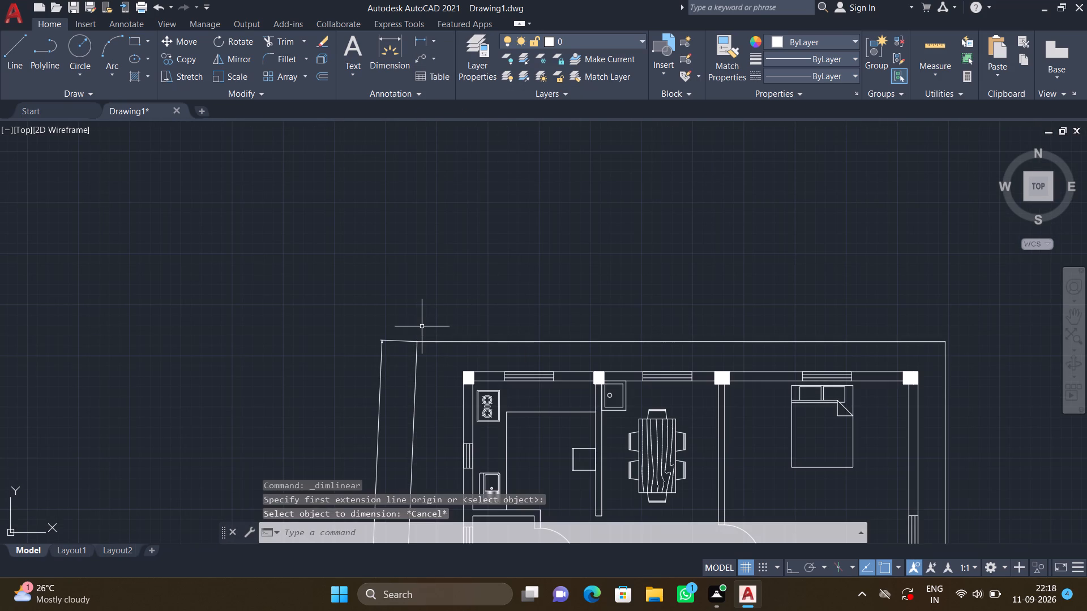
key(space)
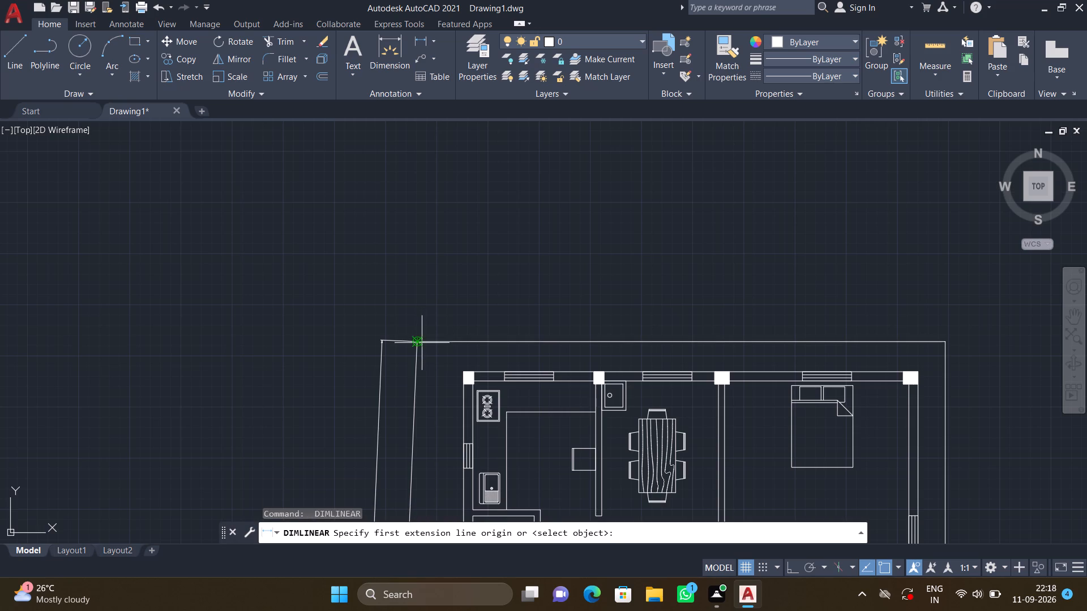
click(420, 343)
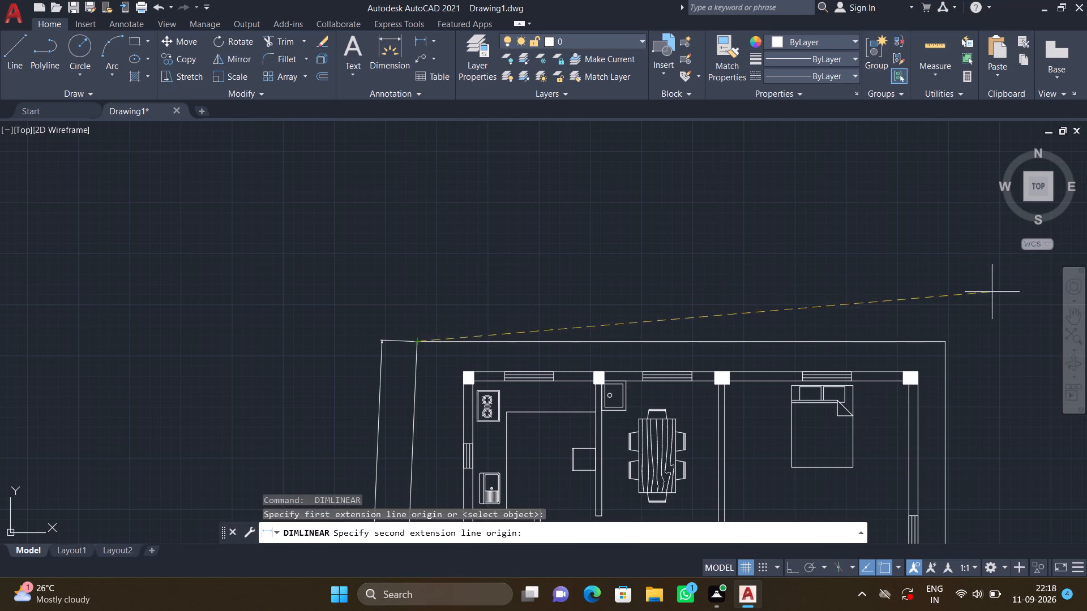
key(F8)
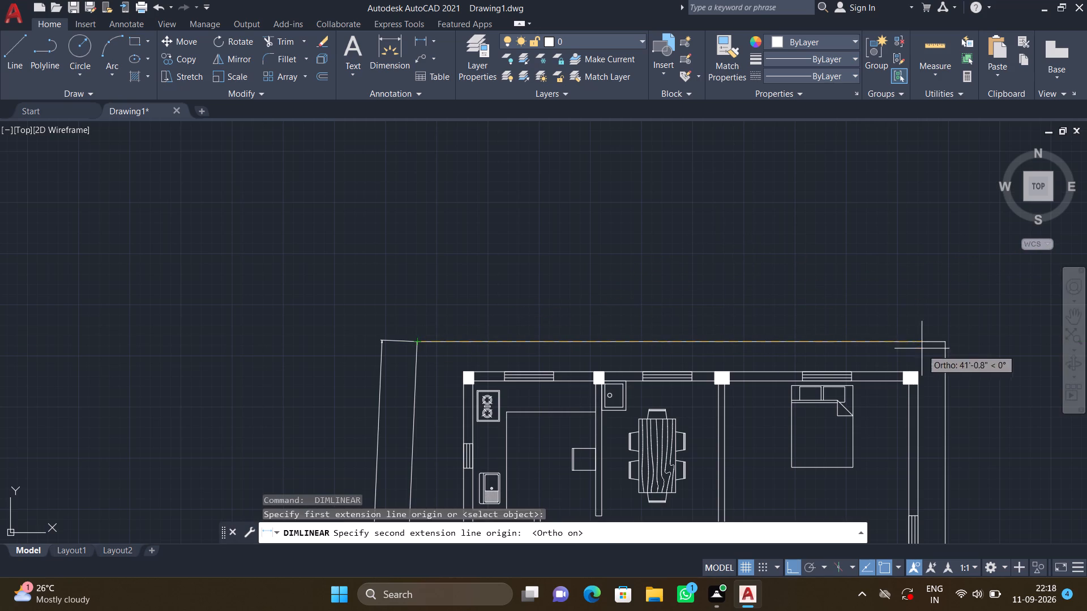
click(943, 339)
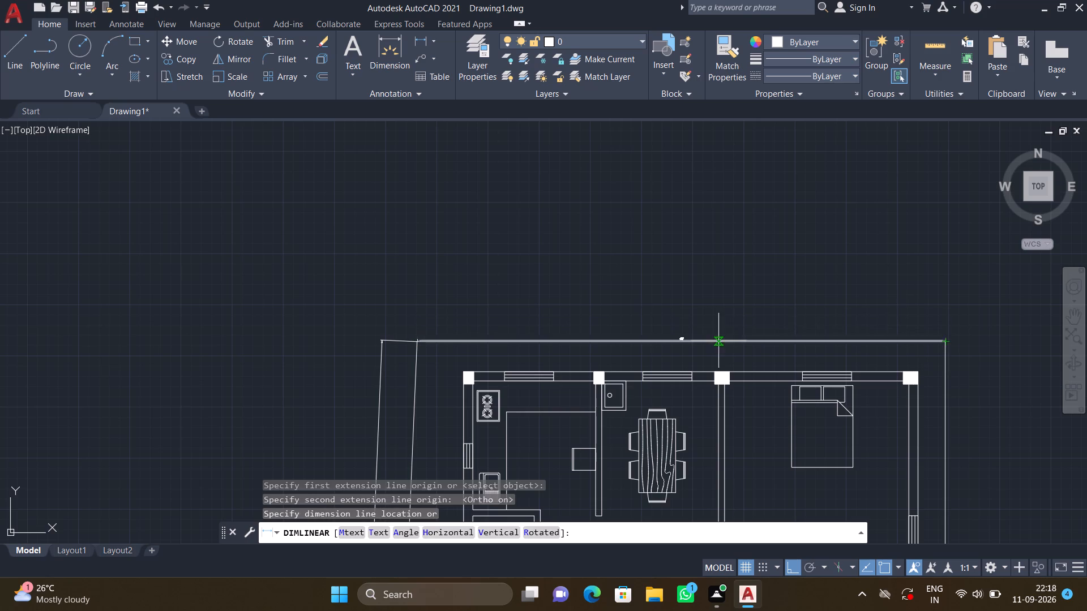
scroll(681, 320, up, 3)
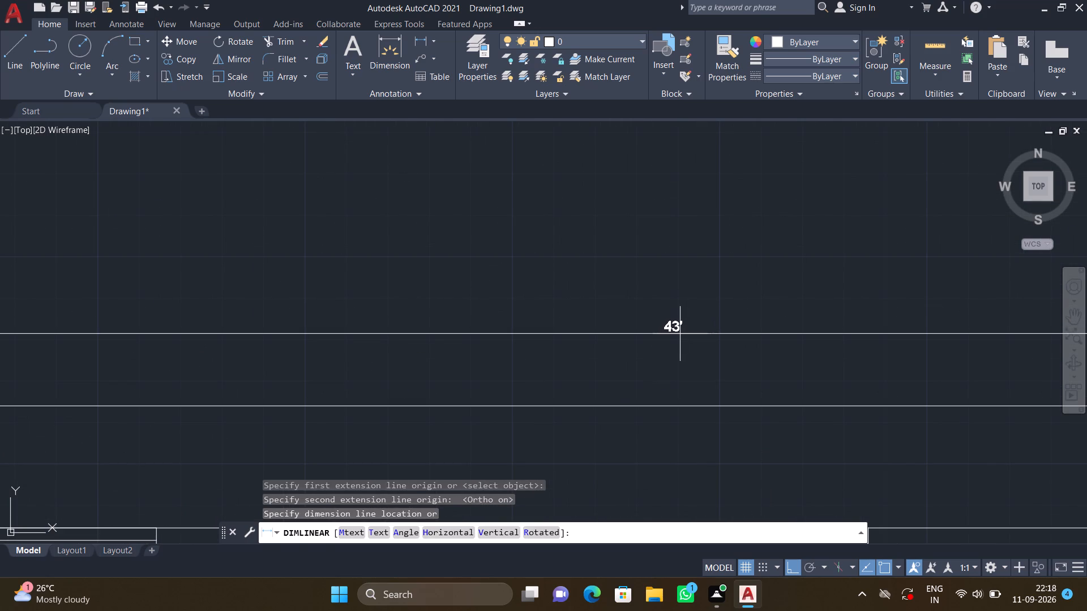
click(679, 339)
Add a vertical linear dimension along the full right boundary line, placed just outside the plot.
scroll(680, 270, down, 3)
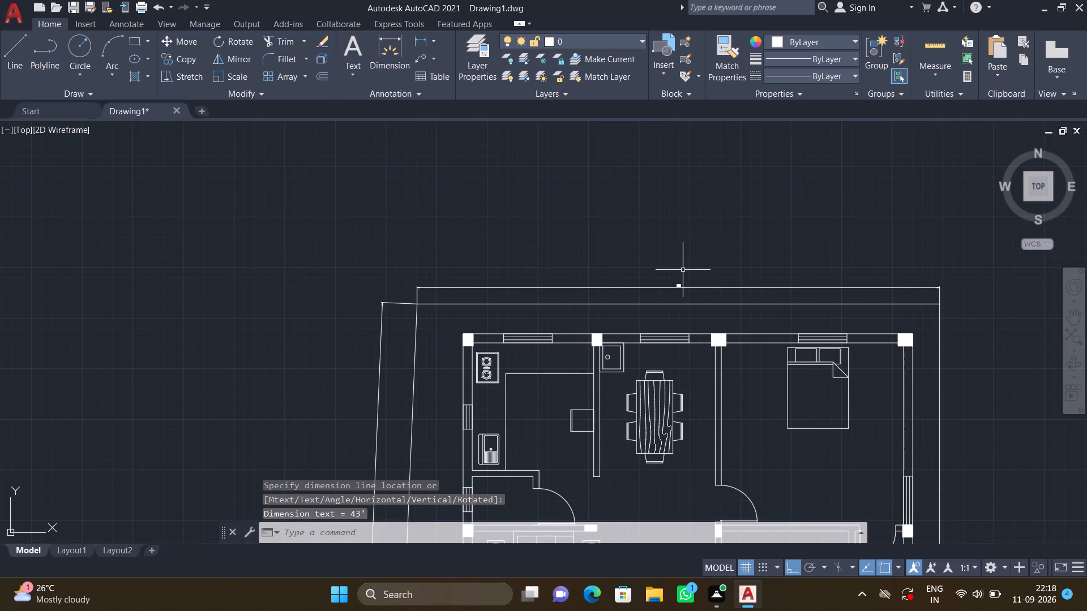
scroll(686, 268, down, 1)
middle_drag(739, 285, 547, 101)
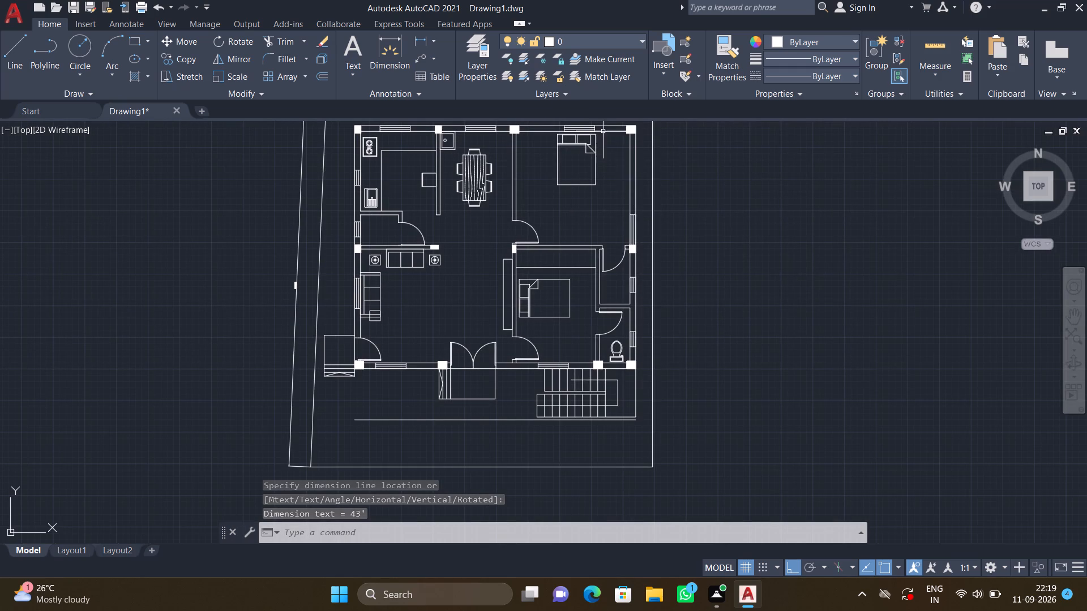
middle_drag(630, 153, 611, 223)
scroll(647, 193, up, 1)
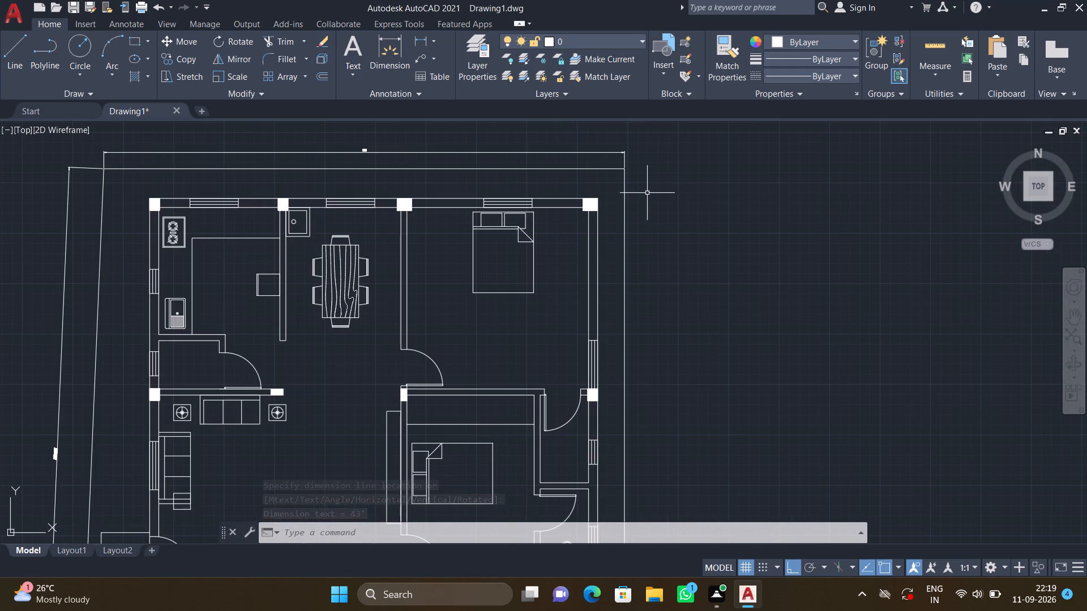
key(space)
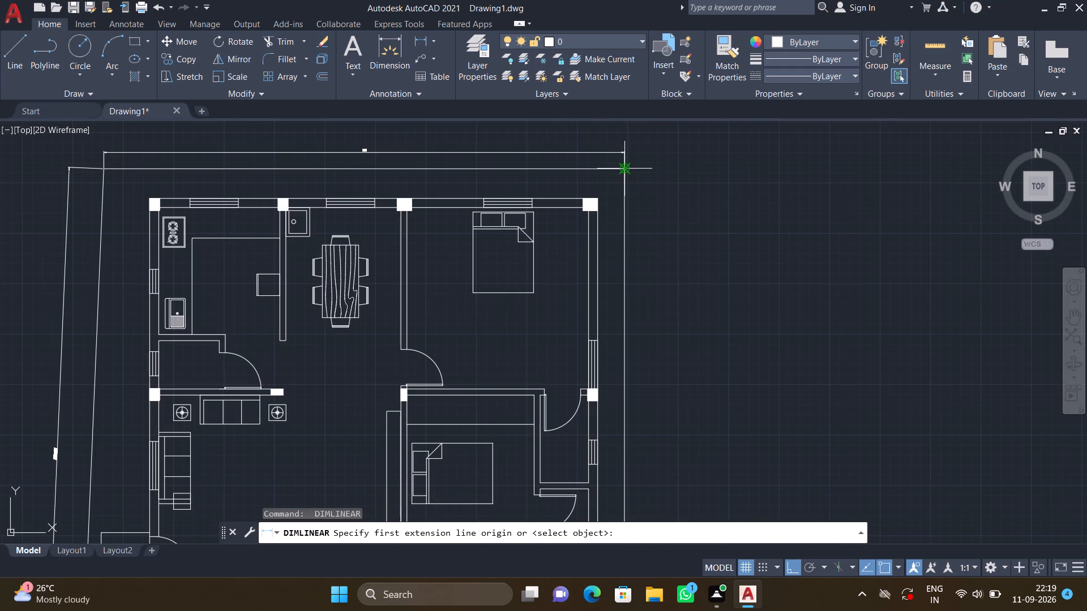
click(627, 170)
scroll(632, 263, down, 3)
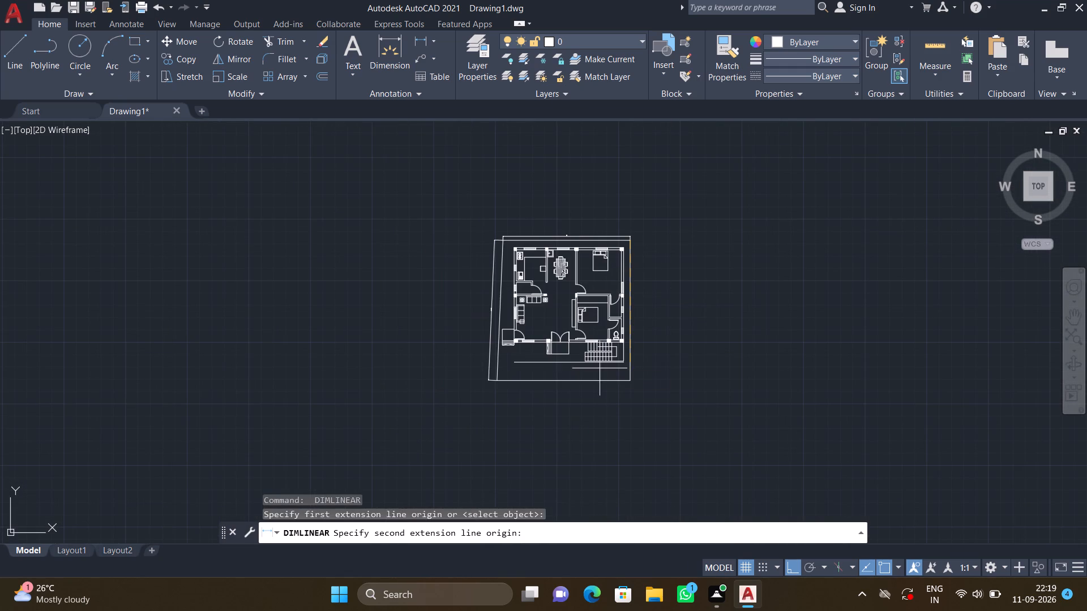
scroll(610, 381, up, 4)
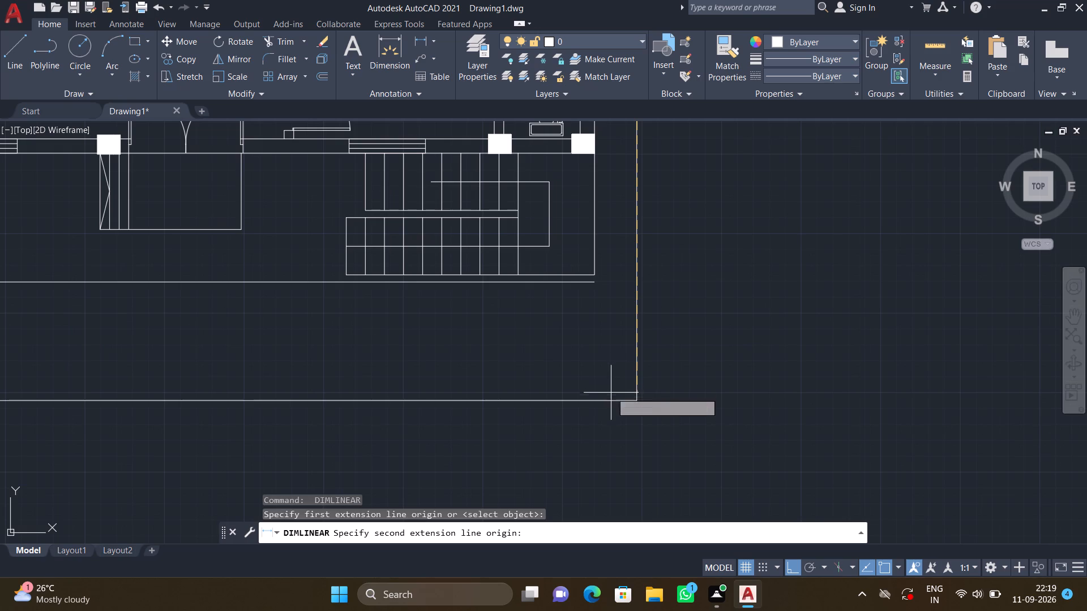
click(637, 398)
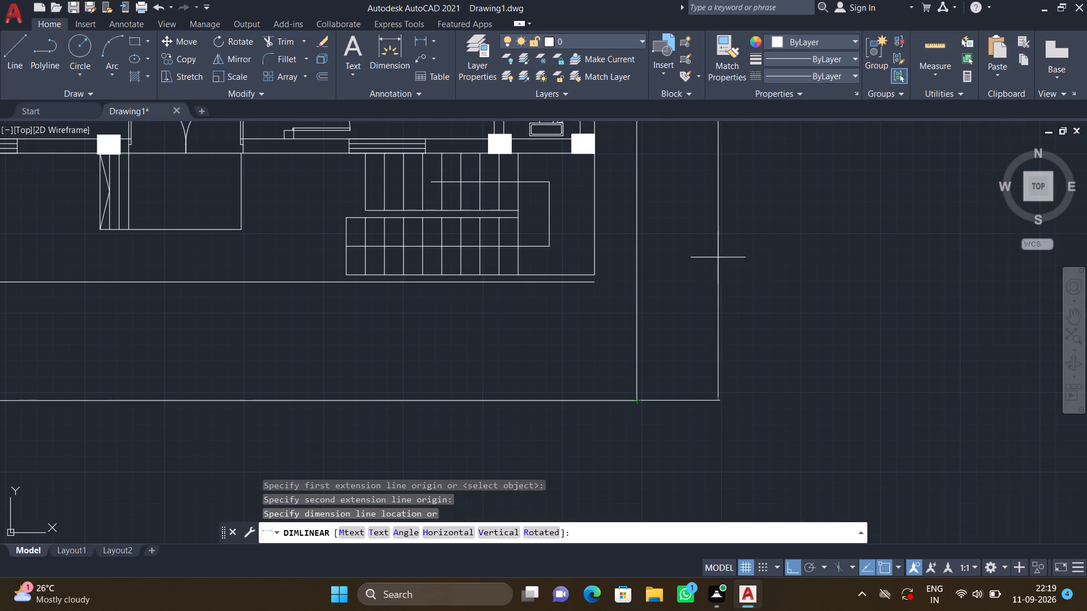
scroll(716, 255, down, 3)
middle_drag(701, 200, 701, 262)
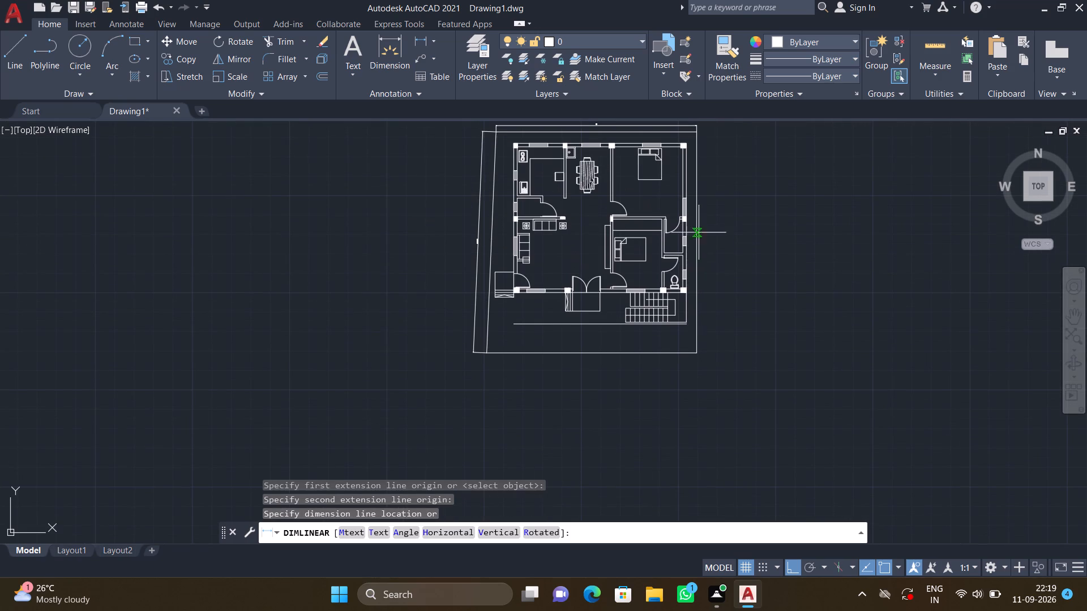
scroll(715, 212, up, 1)
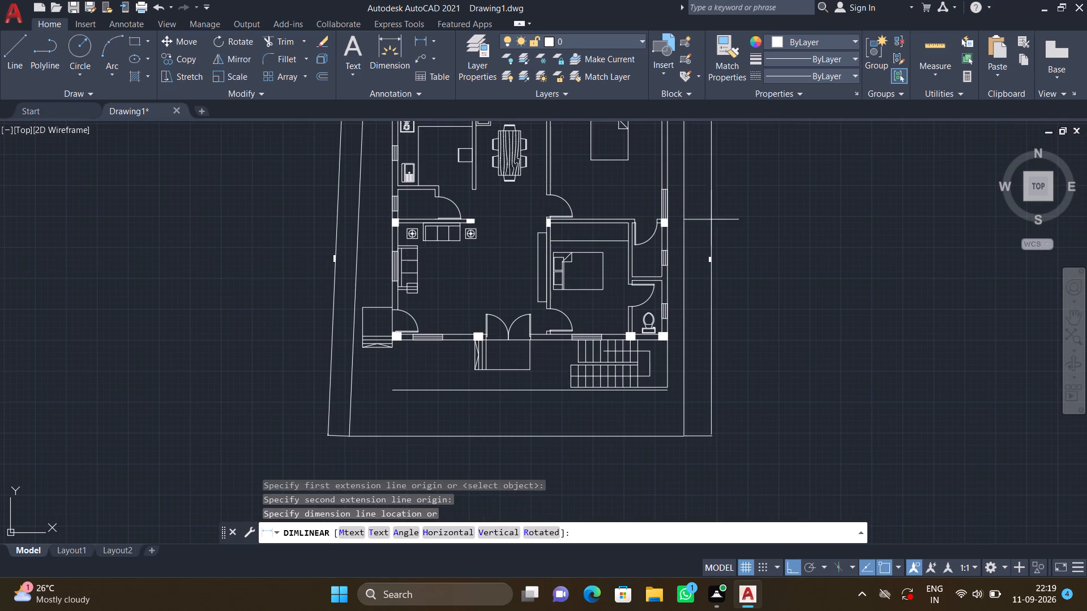
scroll(714, 226, up, 3)
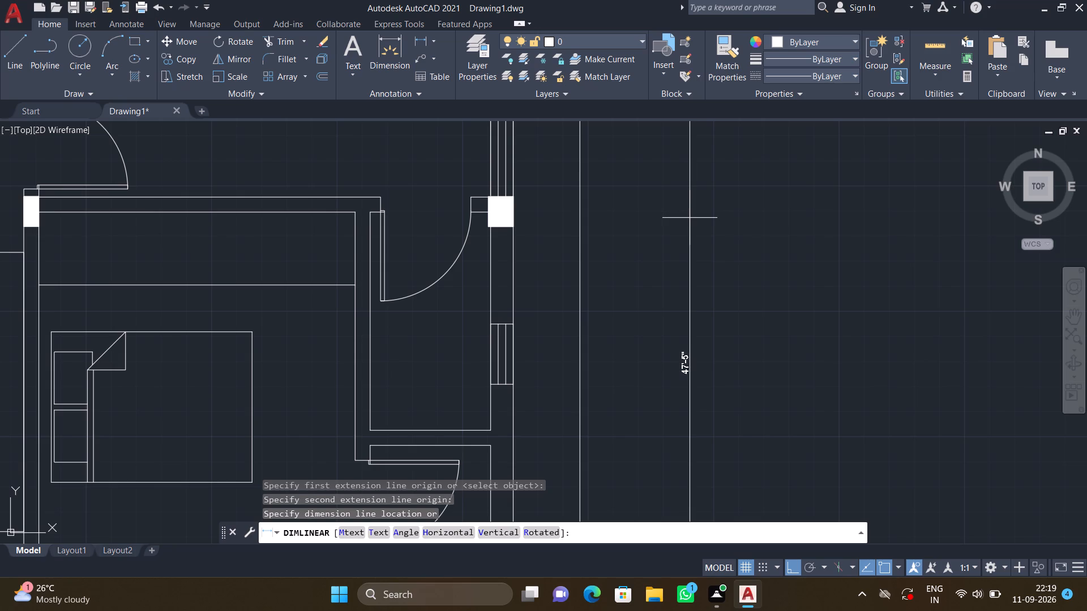
click(656, 221)
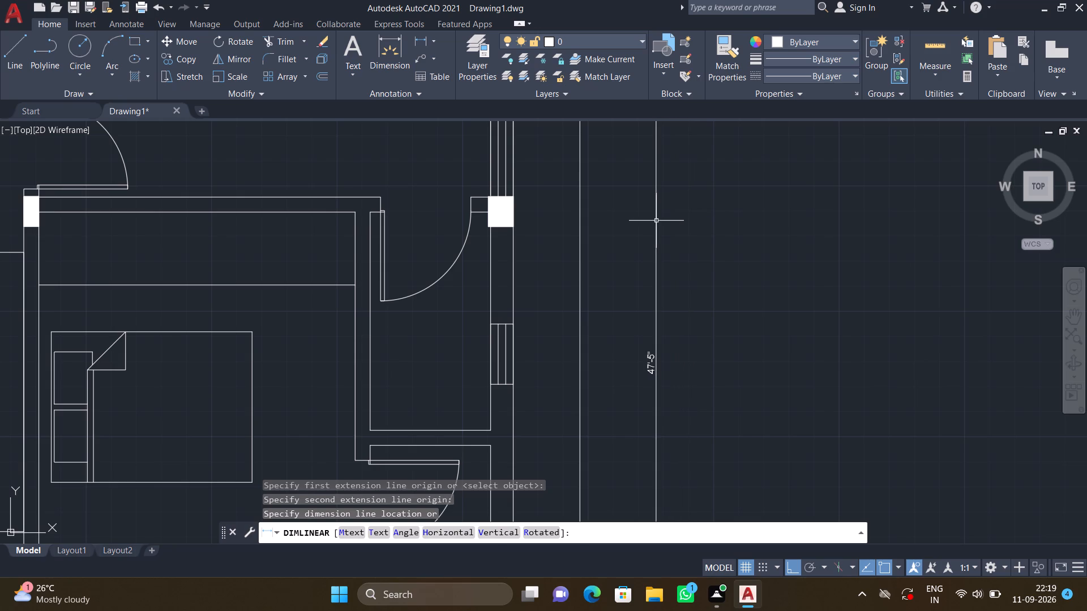
Add a horizontal linear dimension between the ends of the bottom boundary line, placed just below the plot.
scroll(686, 203, down, 4)
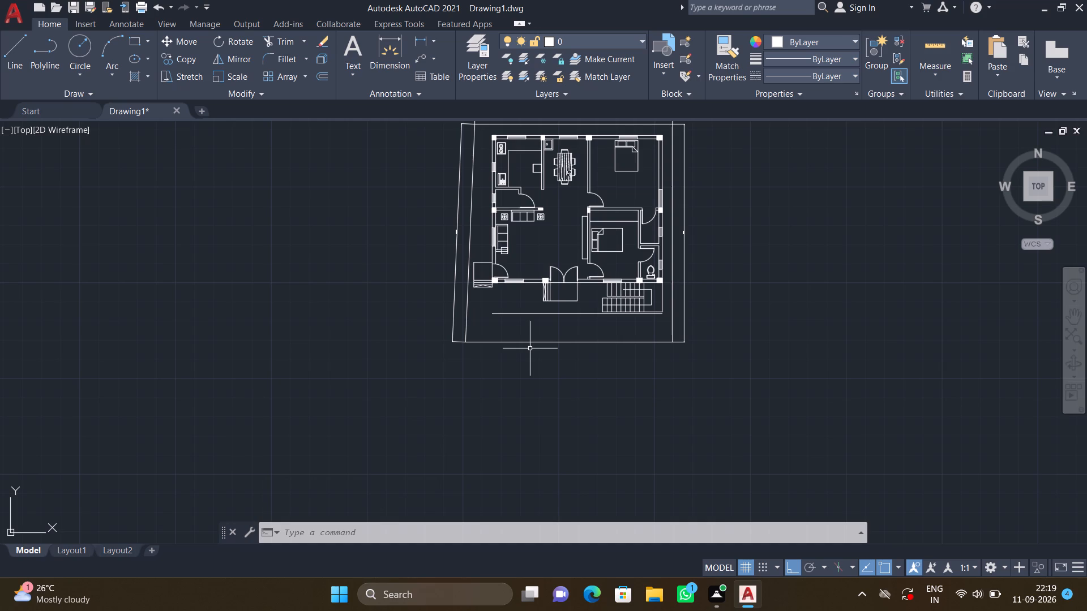
key(space)
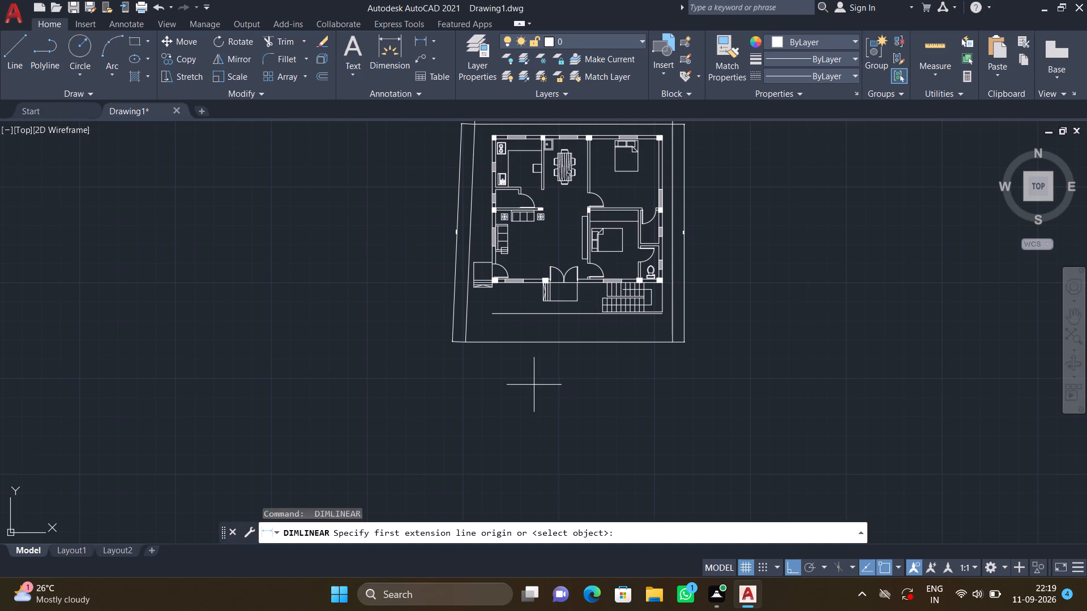
click(465, 343)
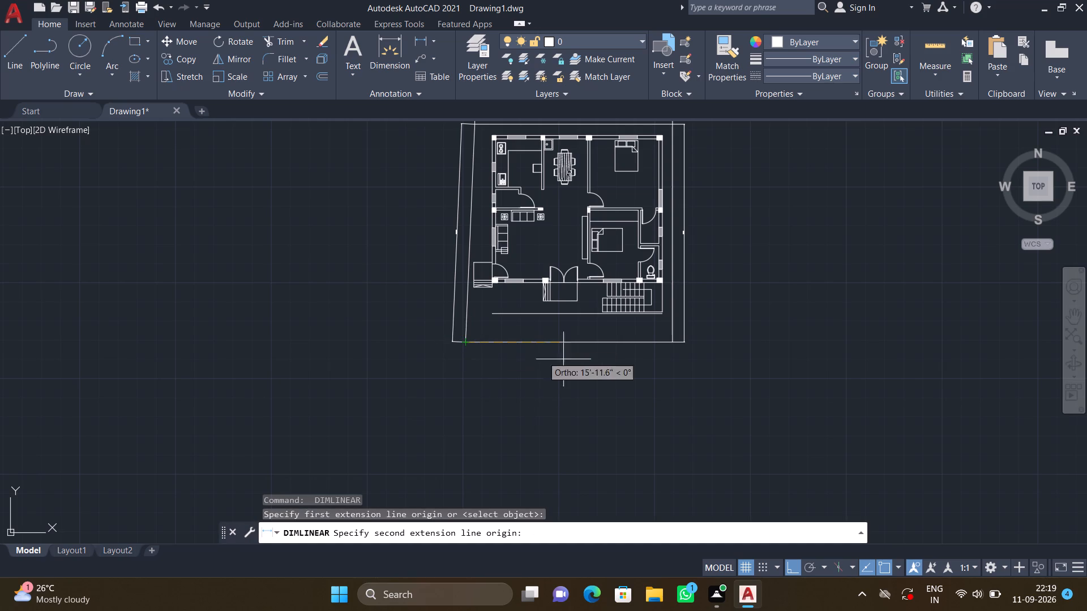
click(671, 344)
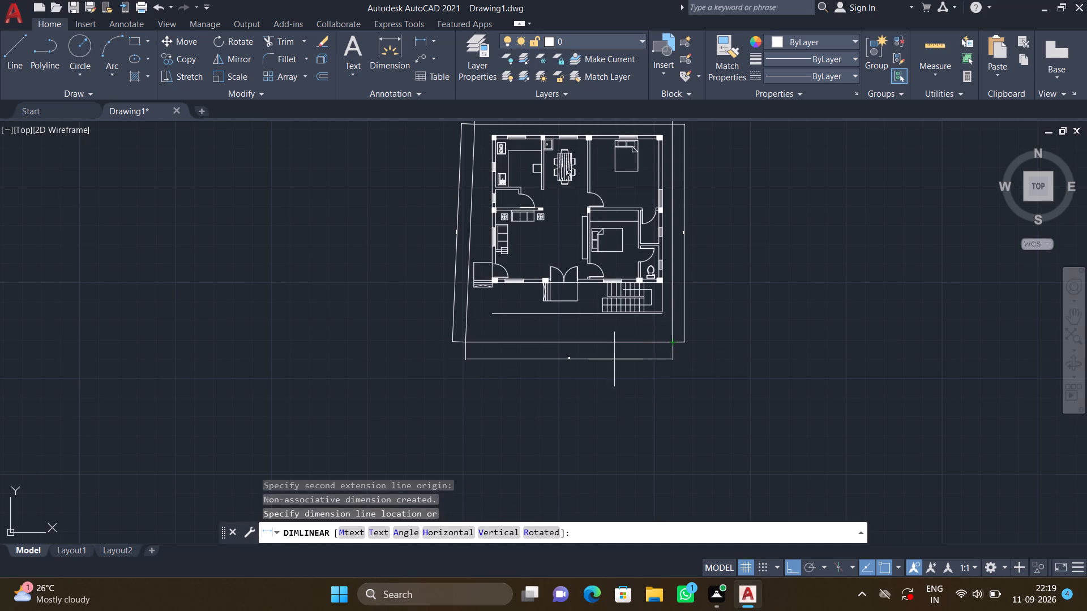
scroll(572, 351, up, 6)
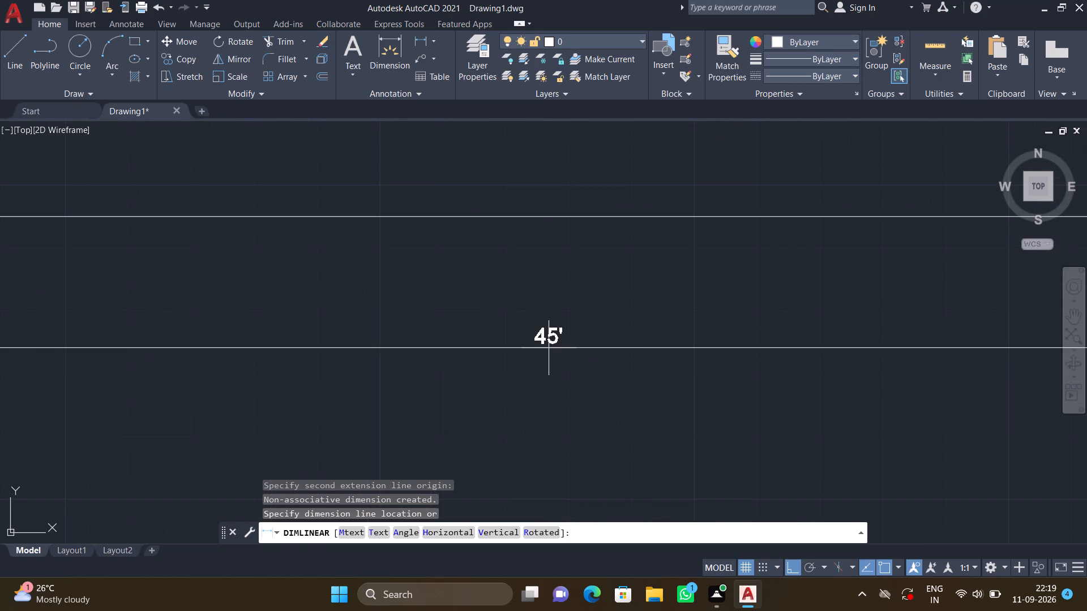
click(549, 330)
Add a horizontal linear dimension for the house's overall width between the top corner columns' outer corners, placed just above the top wall.
scroll(550, 299, down, 3)
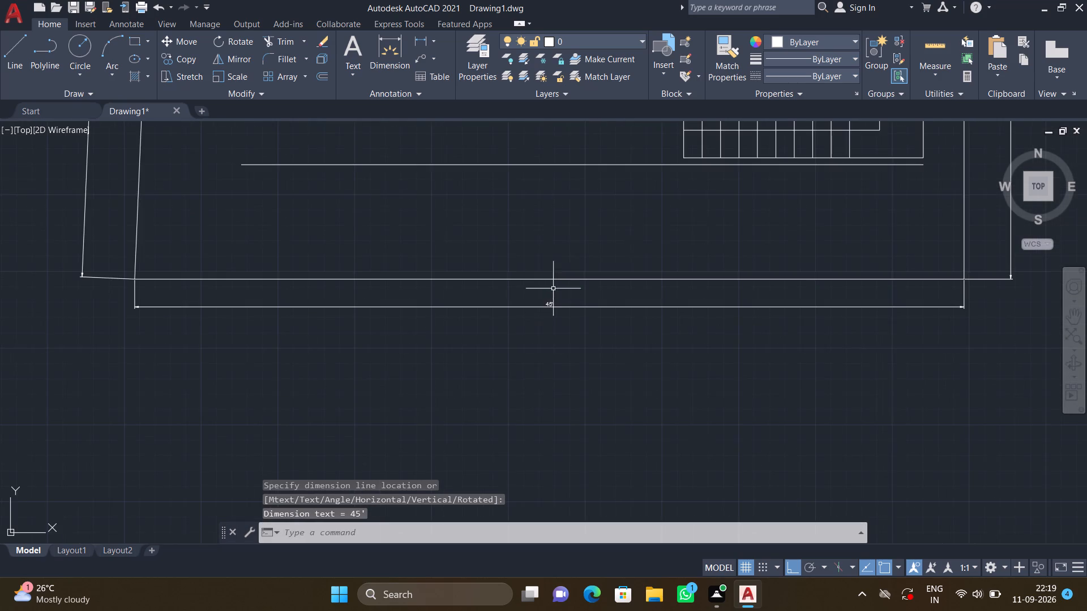
scroll(523, 249, down, 3)
middle_drag(520, 216, 550, 323)
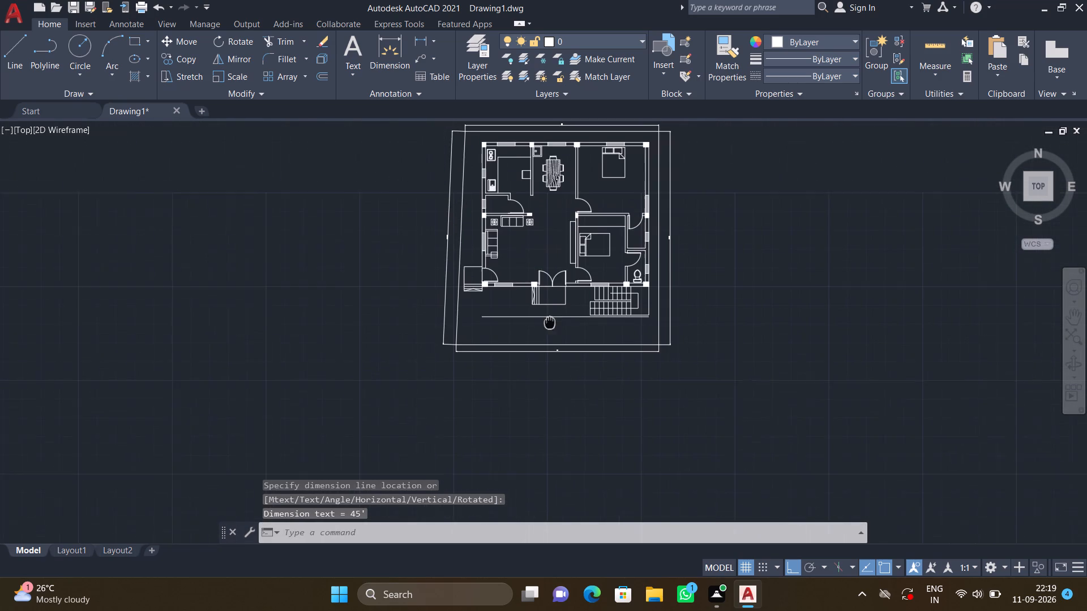
middle_drag(550, 323, 550, 333)
scroll(517, 136, up, 4)
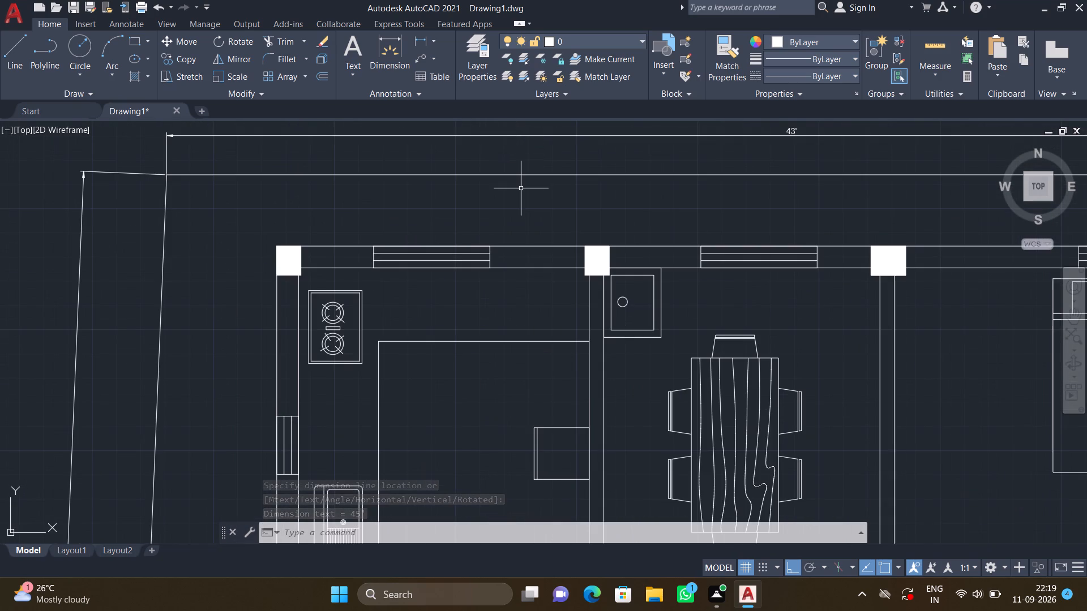
key(space)
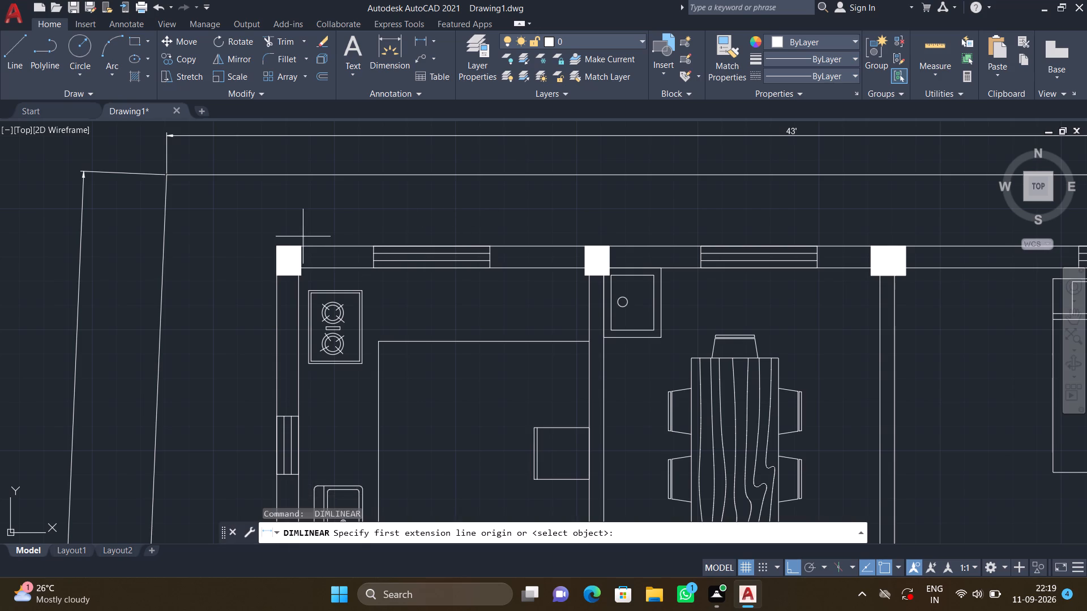
scroll(285, 238, up, 3)
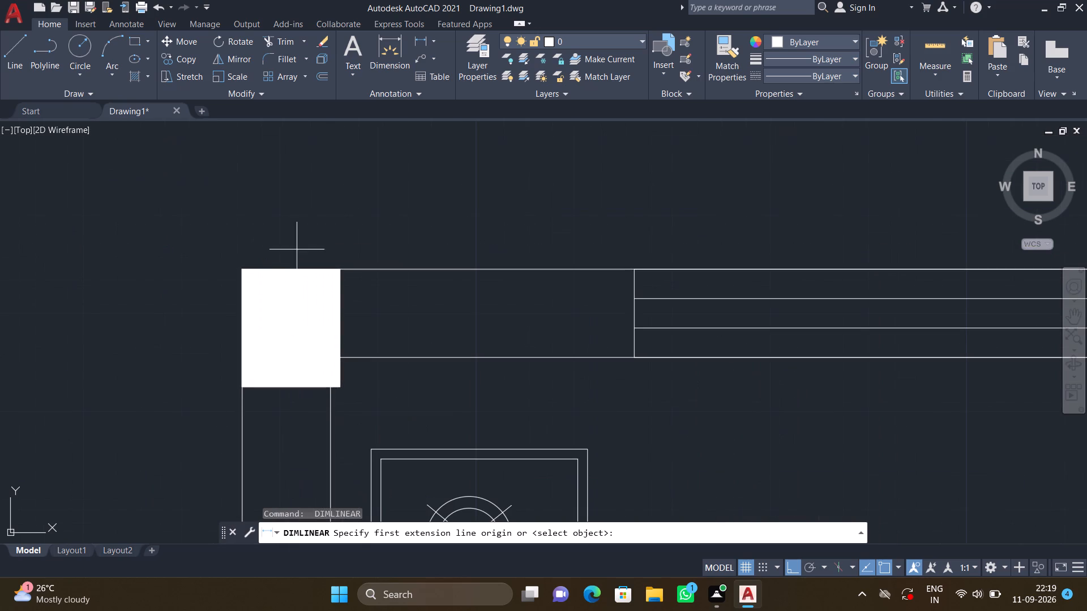
scroll(323, 255, down, 4)
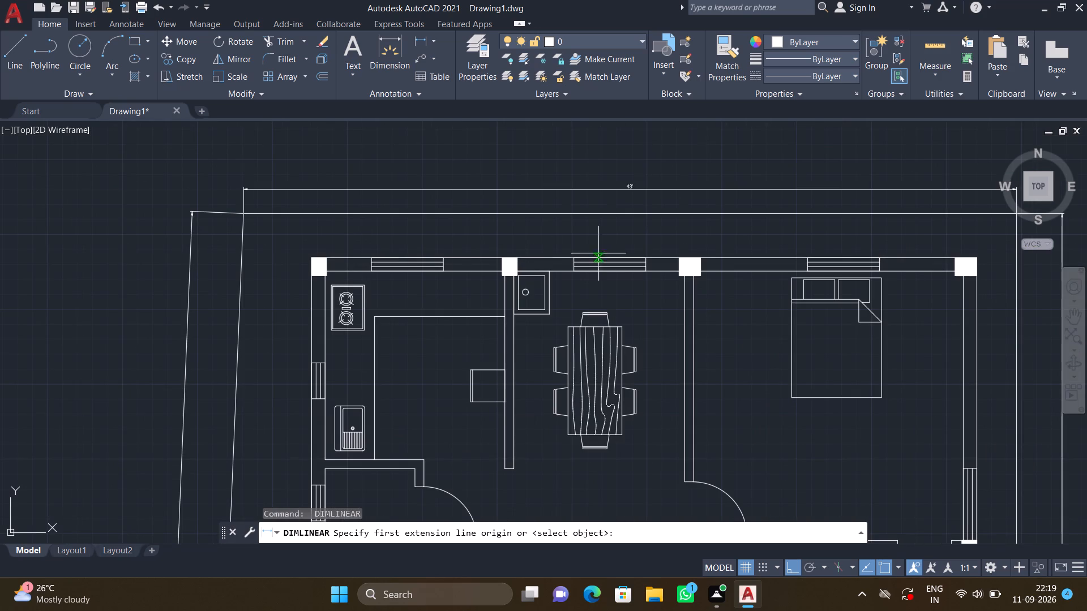
middle_drag(740, 239, 654, 260)
scroll(868, 285, up, 2)
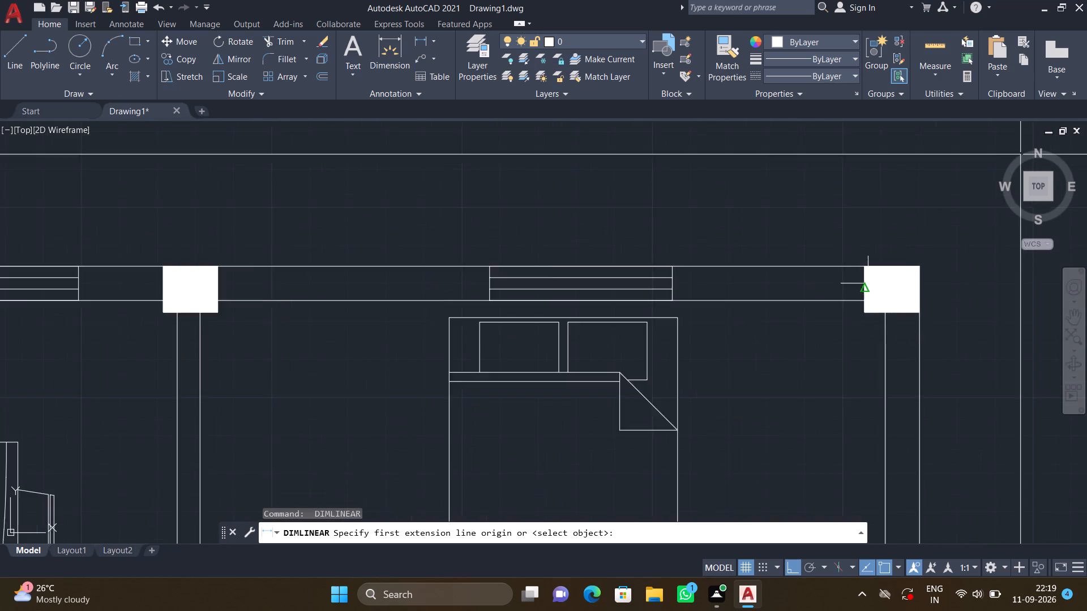
scroll(868, 283, up, 1)
click(949, 254)
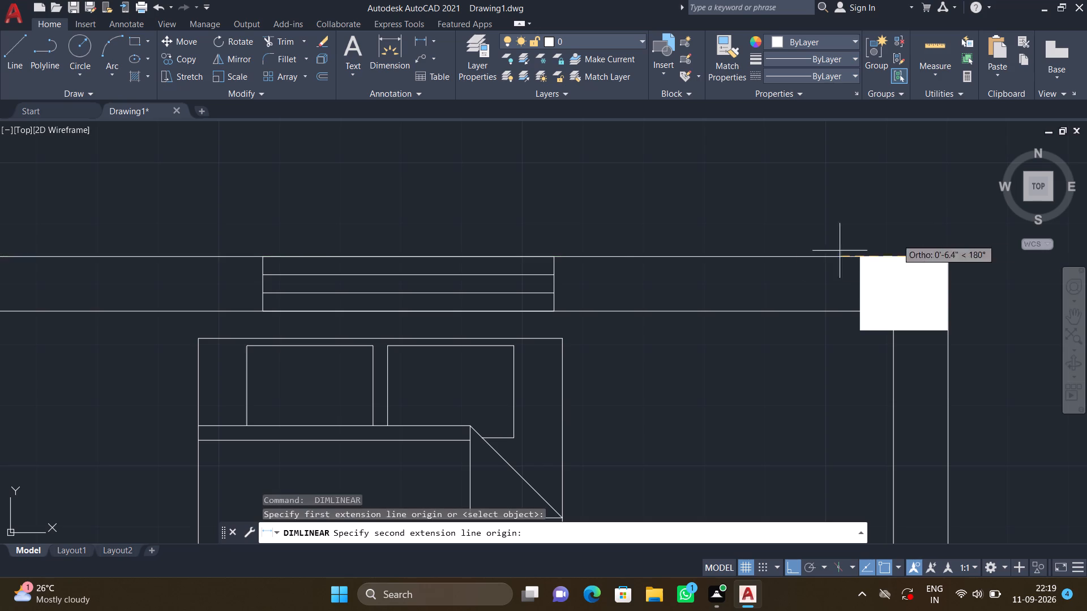
scroll(431, 248, down, 3)
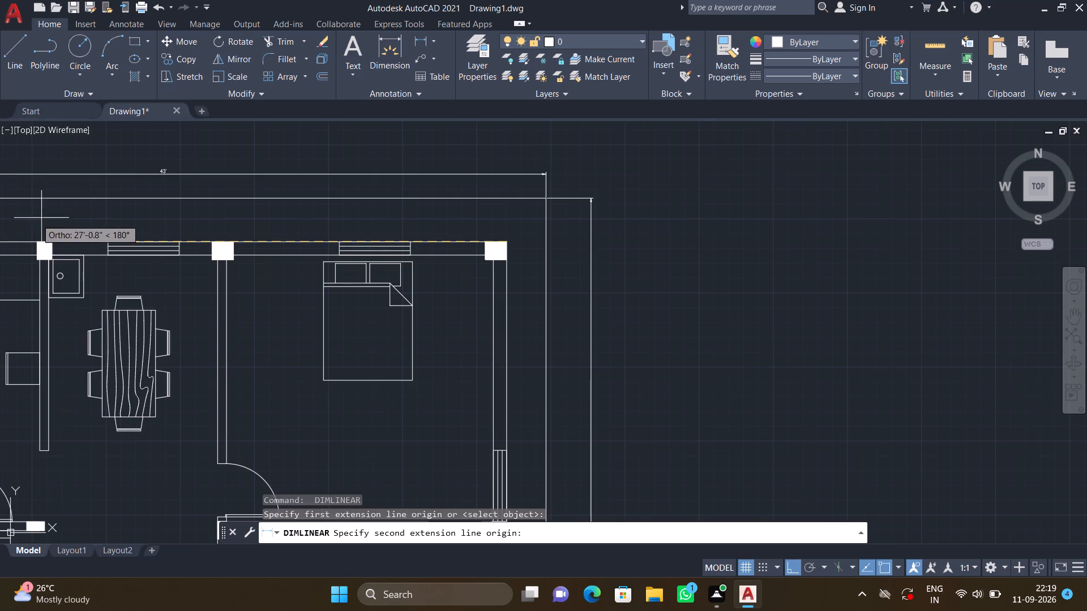
middle_drag(60, 214, 575, 230)
scroll(328, 260, up, 3)
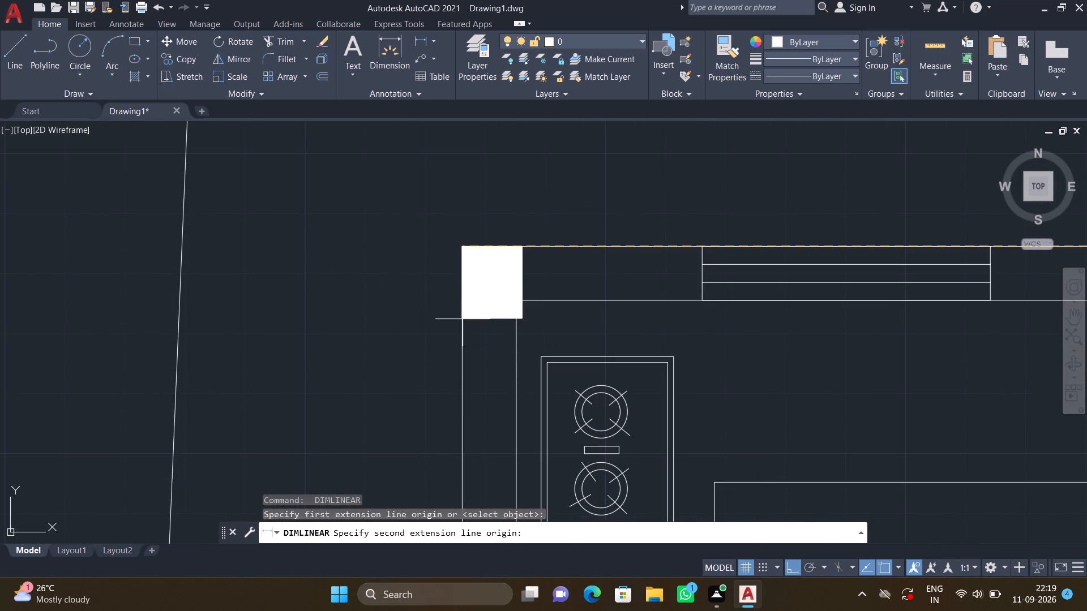
click(463, 248)
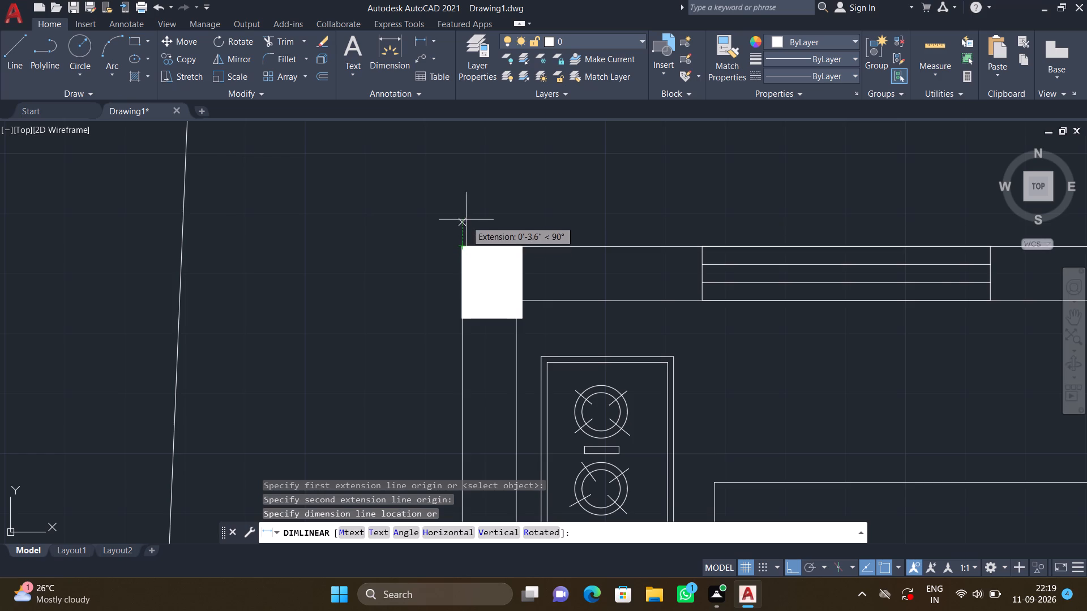
scroll(468, 216, down, 3)
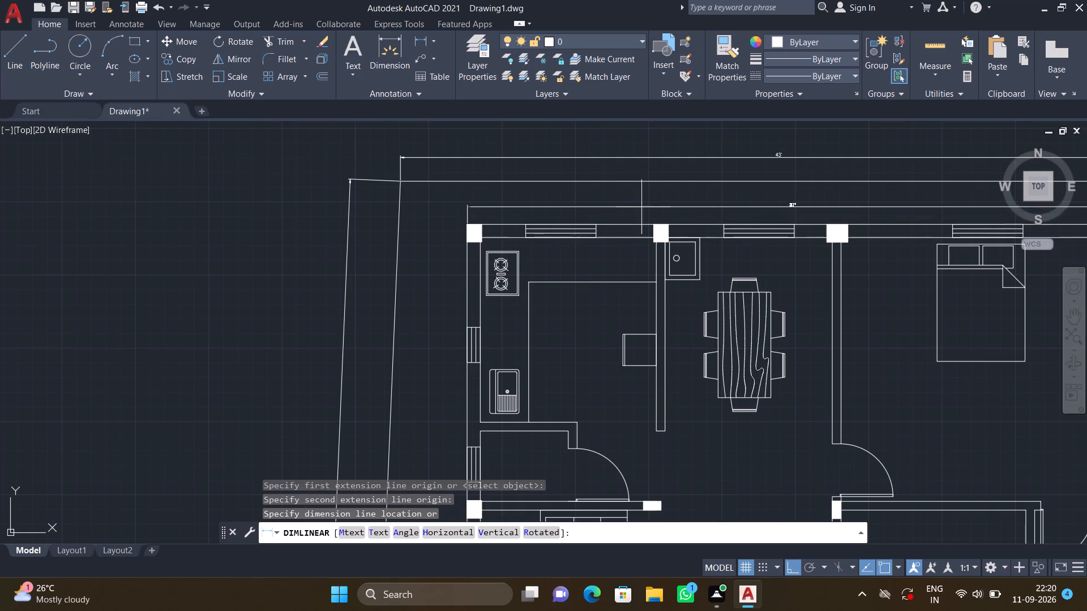
scroll(797, 206, up, 3)
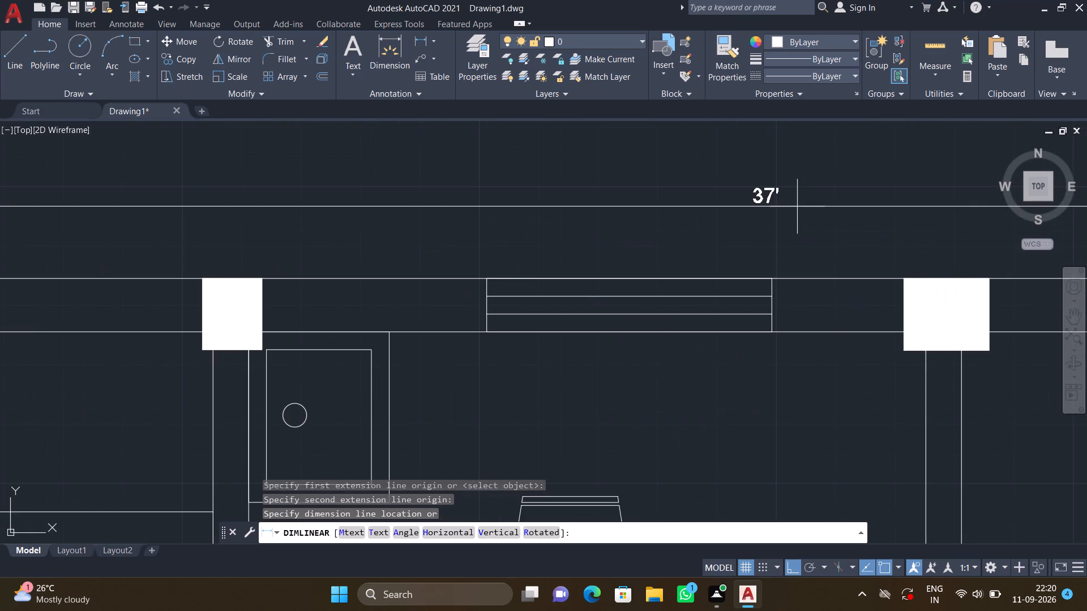
click(793, 224)
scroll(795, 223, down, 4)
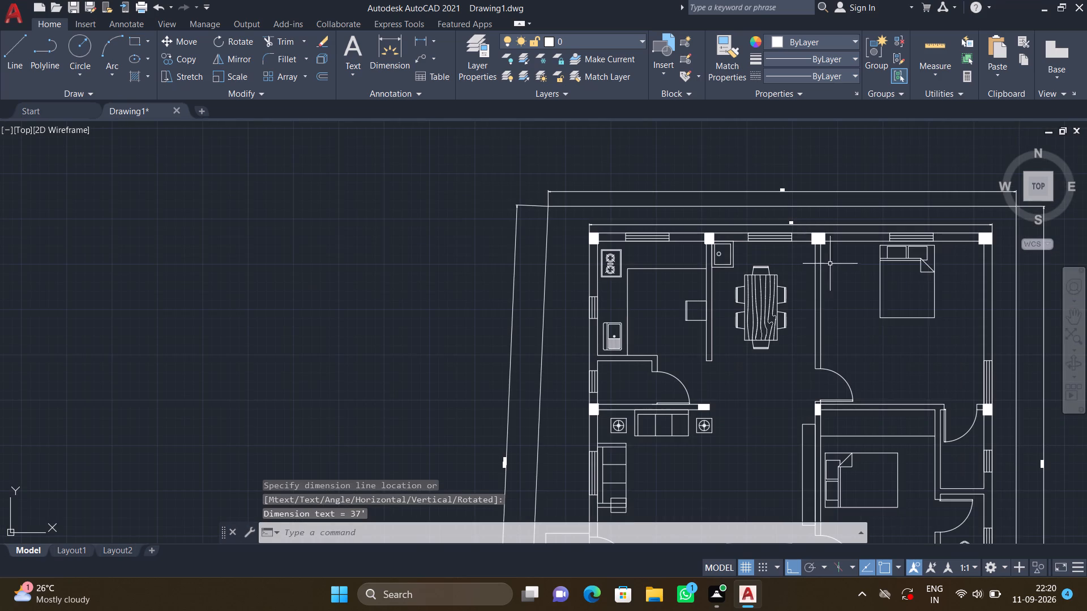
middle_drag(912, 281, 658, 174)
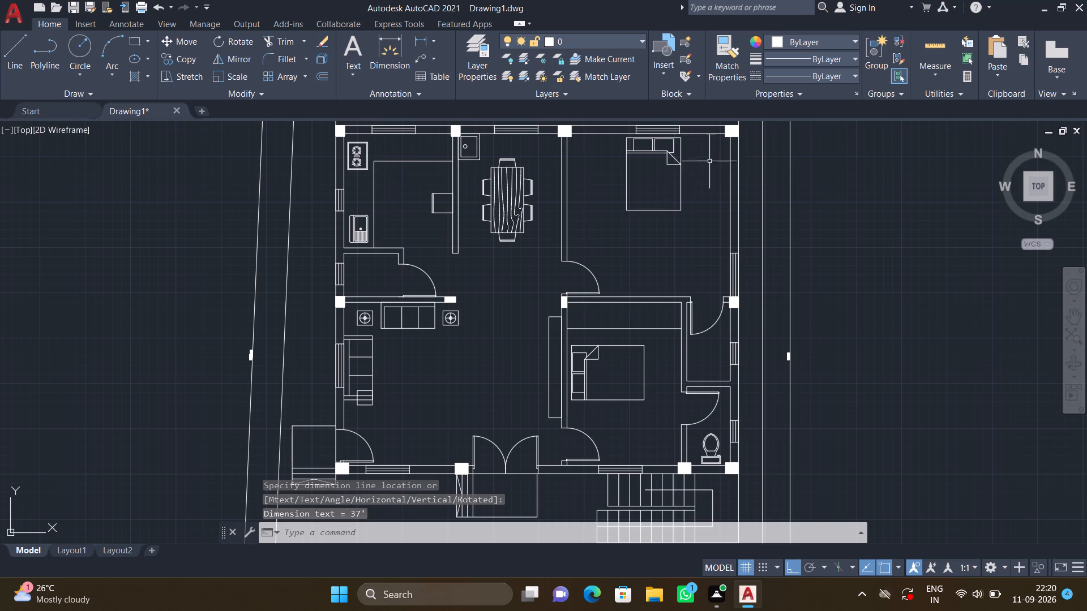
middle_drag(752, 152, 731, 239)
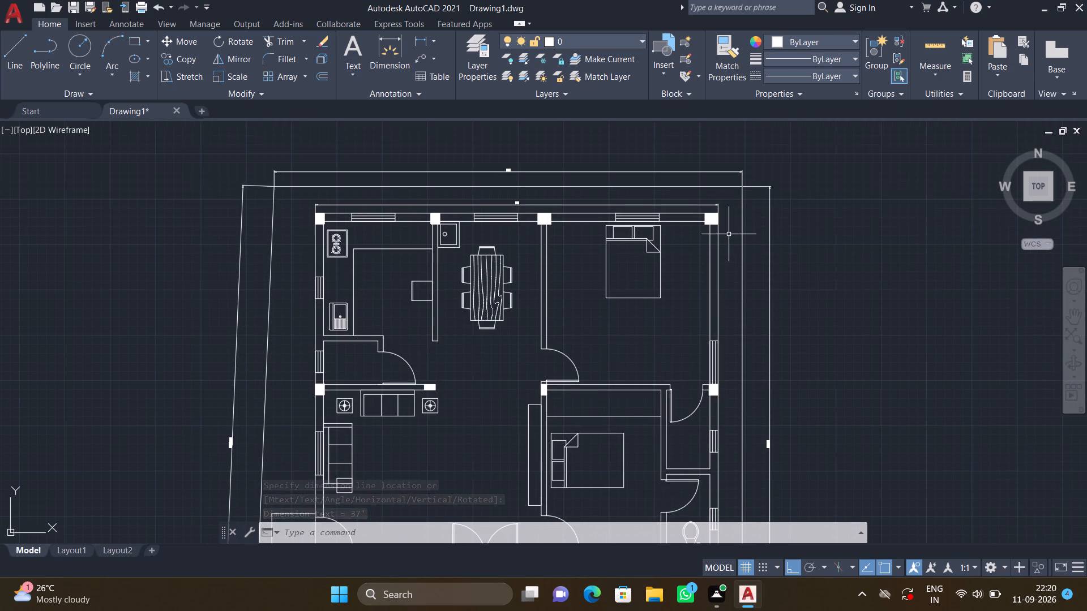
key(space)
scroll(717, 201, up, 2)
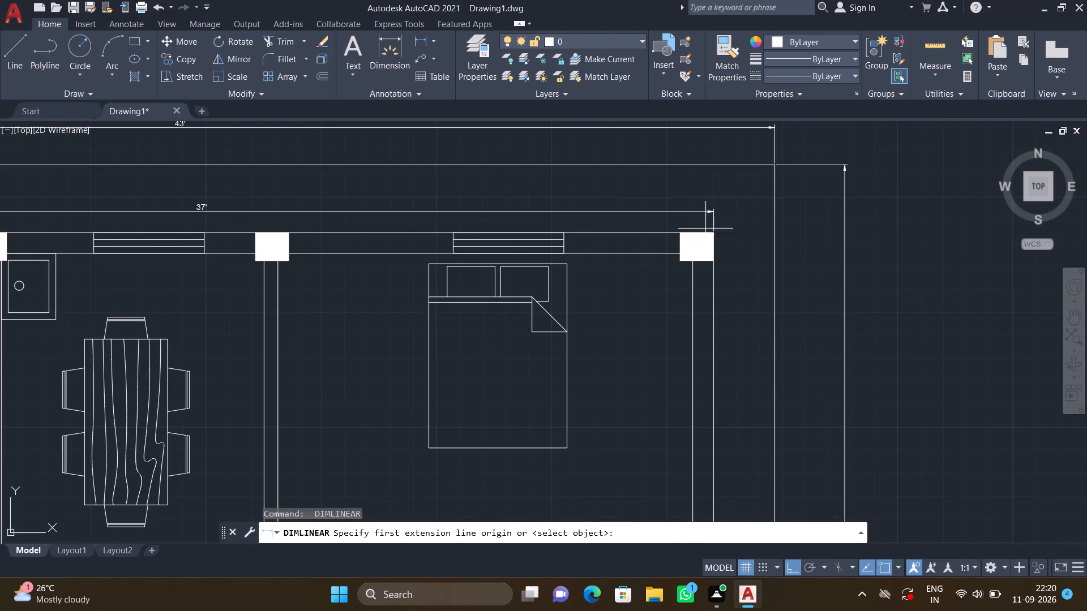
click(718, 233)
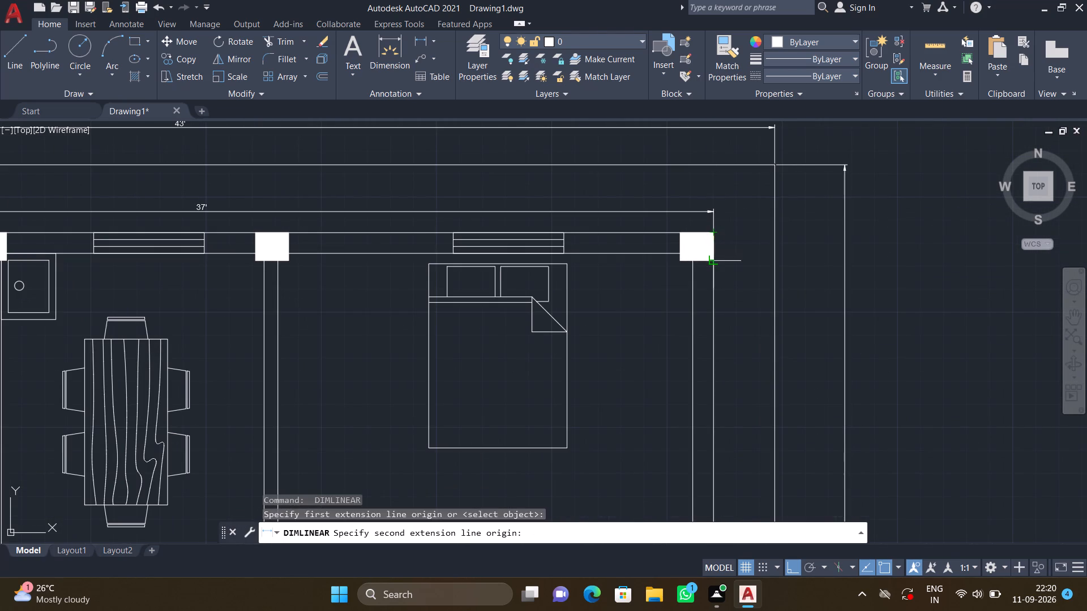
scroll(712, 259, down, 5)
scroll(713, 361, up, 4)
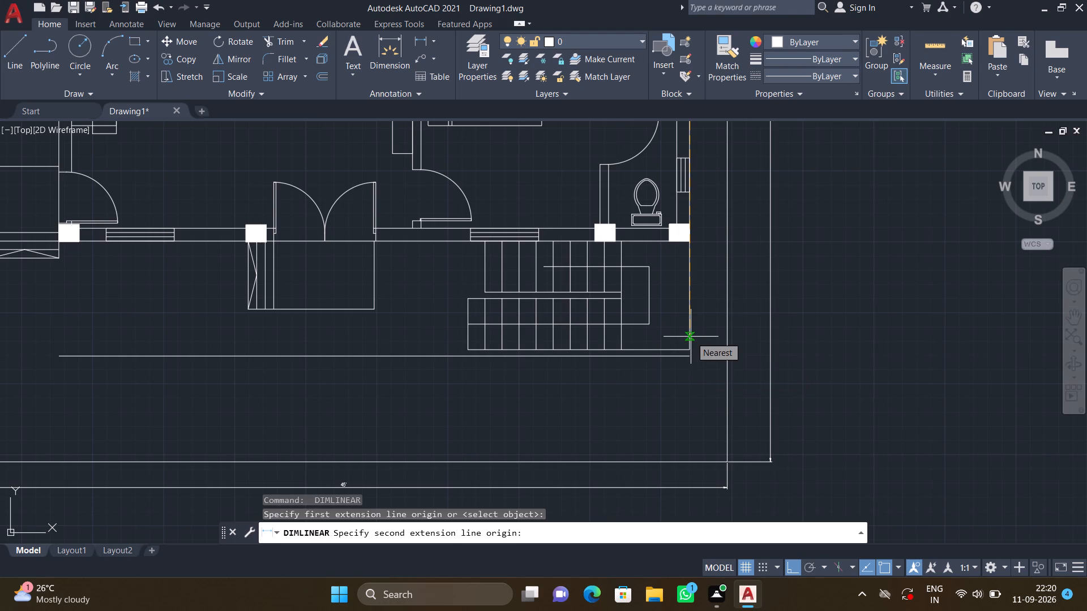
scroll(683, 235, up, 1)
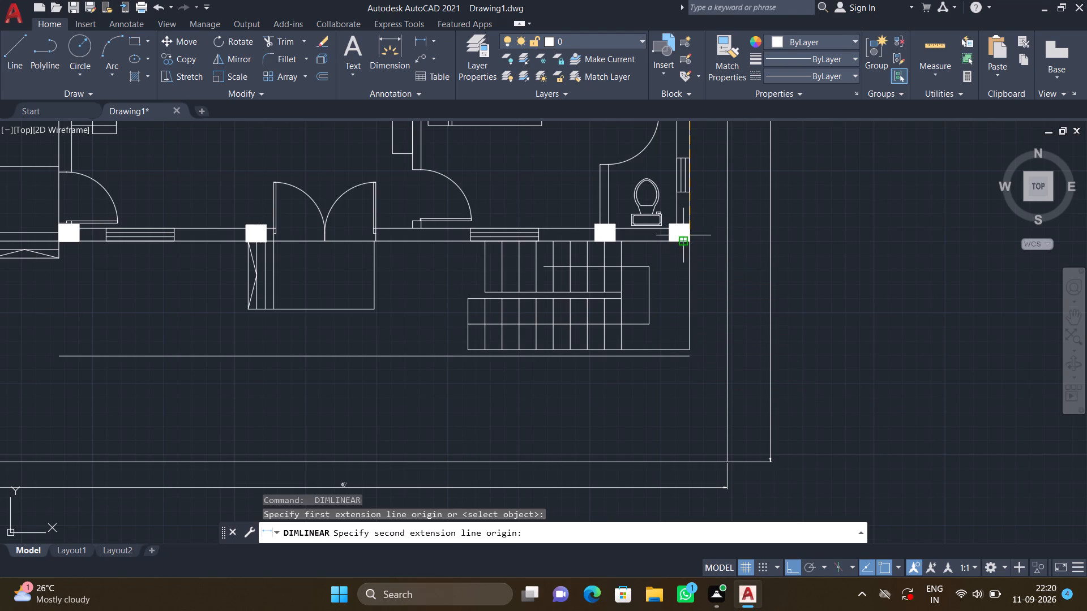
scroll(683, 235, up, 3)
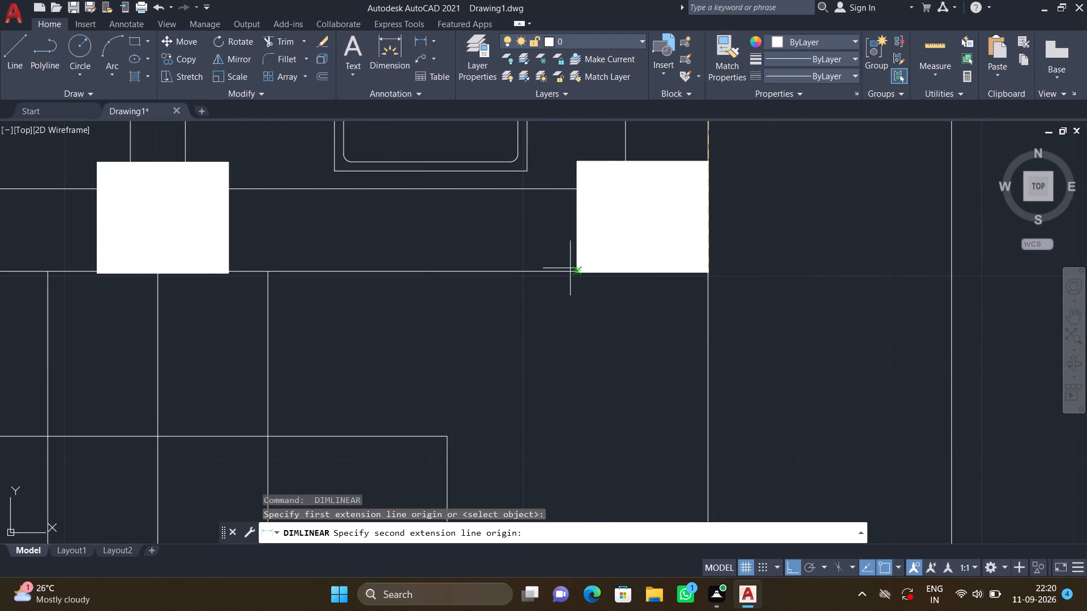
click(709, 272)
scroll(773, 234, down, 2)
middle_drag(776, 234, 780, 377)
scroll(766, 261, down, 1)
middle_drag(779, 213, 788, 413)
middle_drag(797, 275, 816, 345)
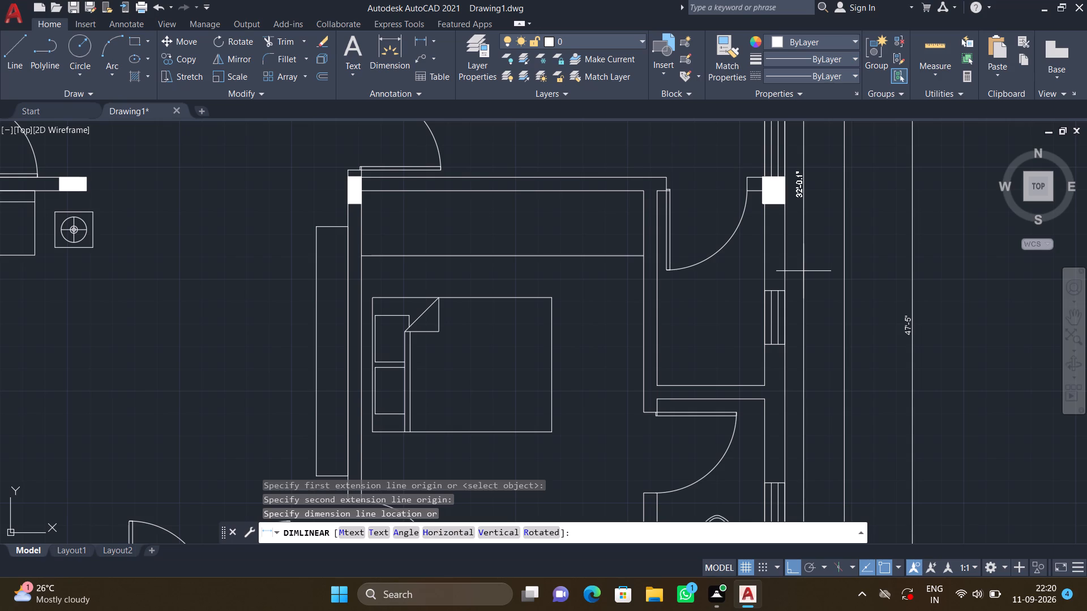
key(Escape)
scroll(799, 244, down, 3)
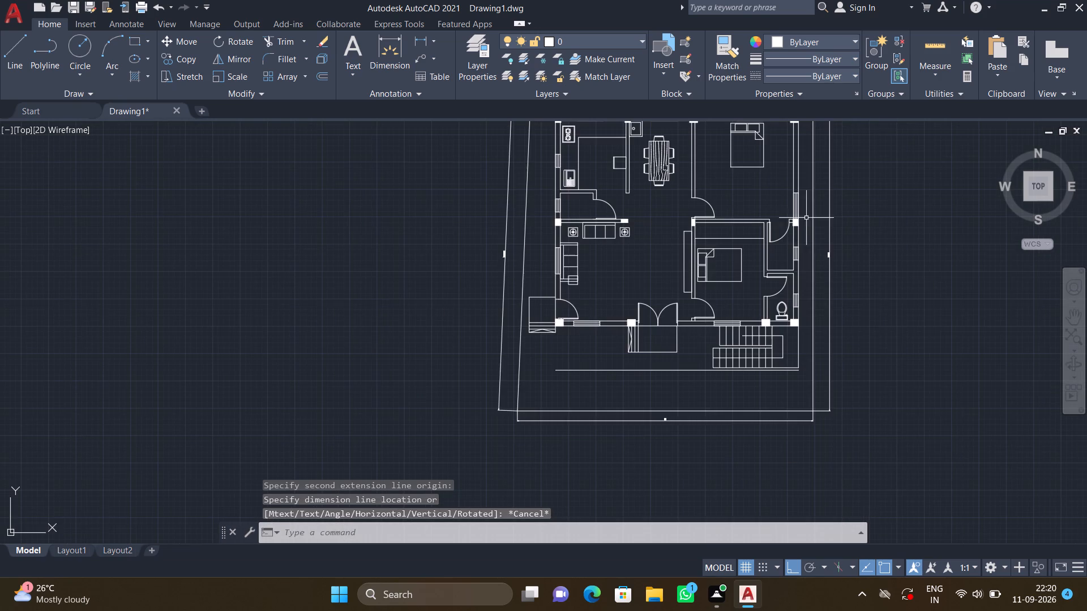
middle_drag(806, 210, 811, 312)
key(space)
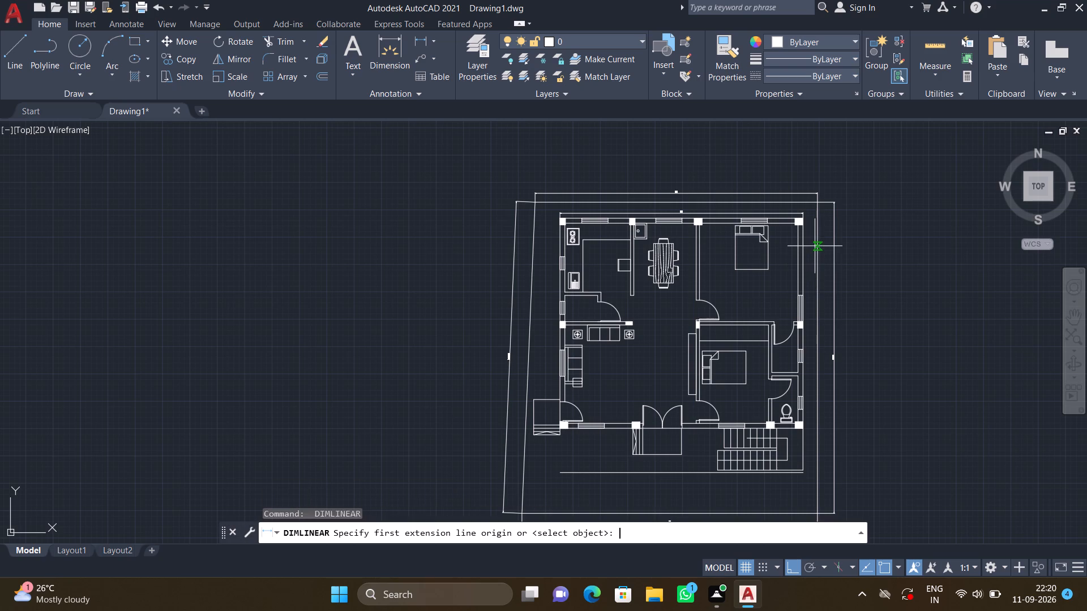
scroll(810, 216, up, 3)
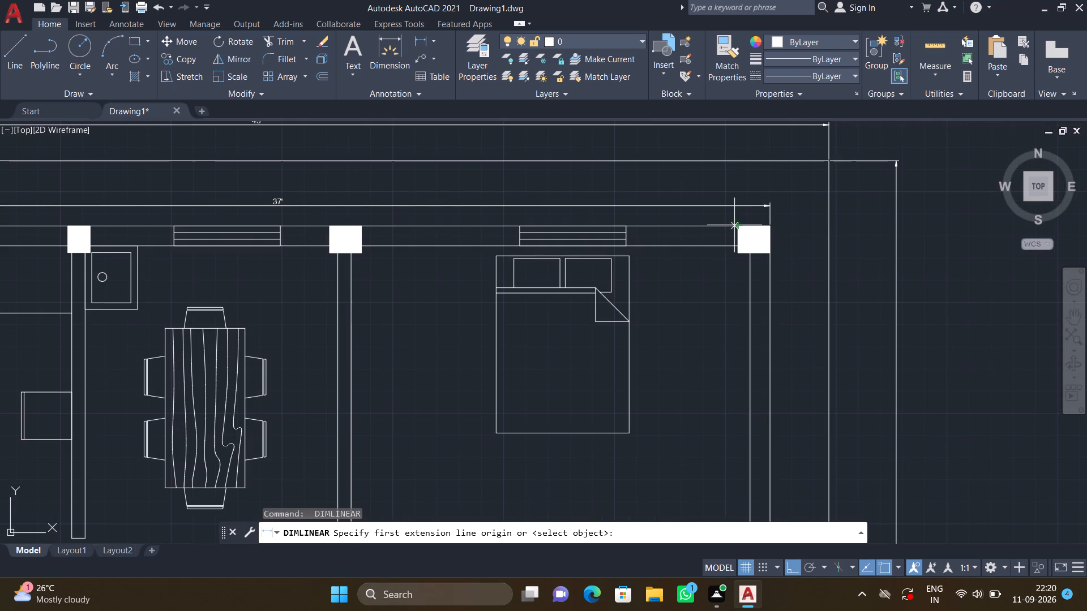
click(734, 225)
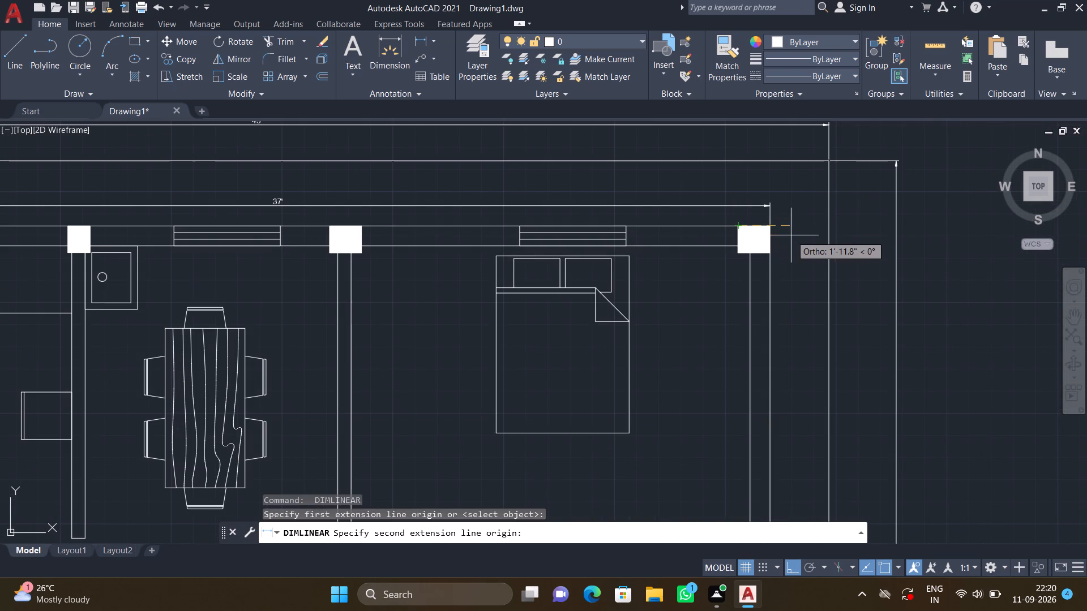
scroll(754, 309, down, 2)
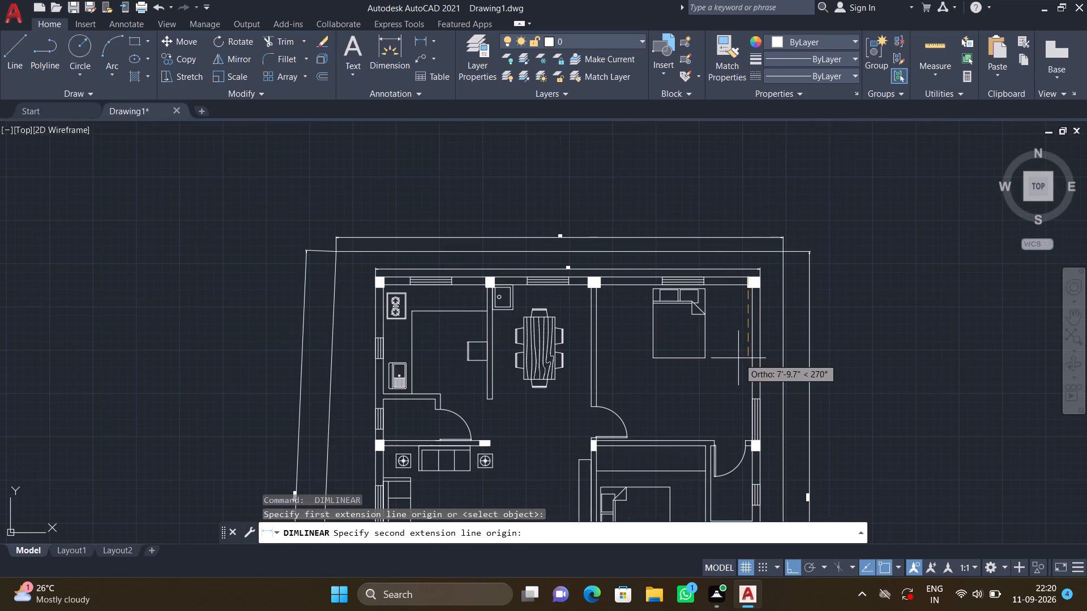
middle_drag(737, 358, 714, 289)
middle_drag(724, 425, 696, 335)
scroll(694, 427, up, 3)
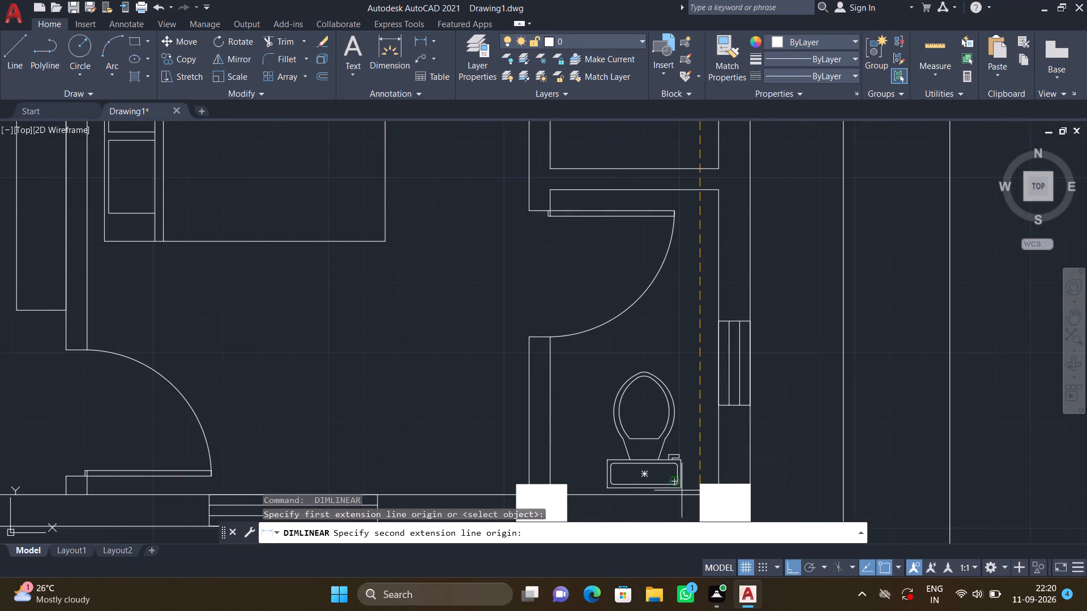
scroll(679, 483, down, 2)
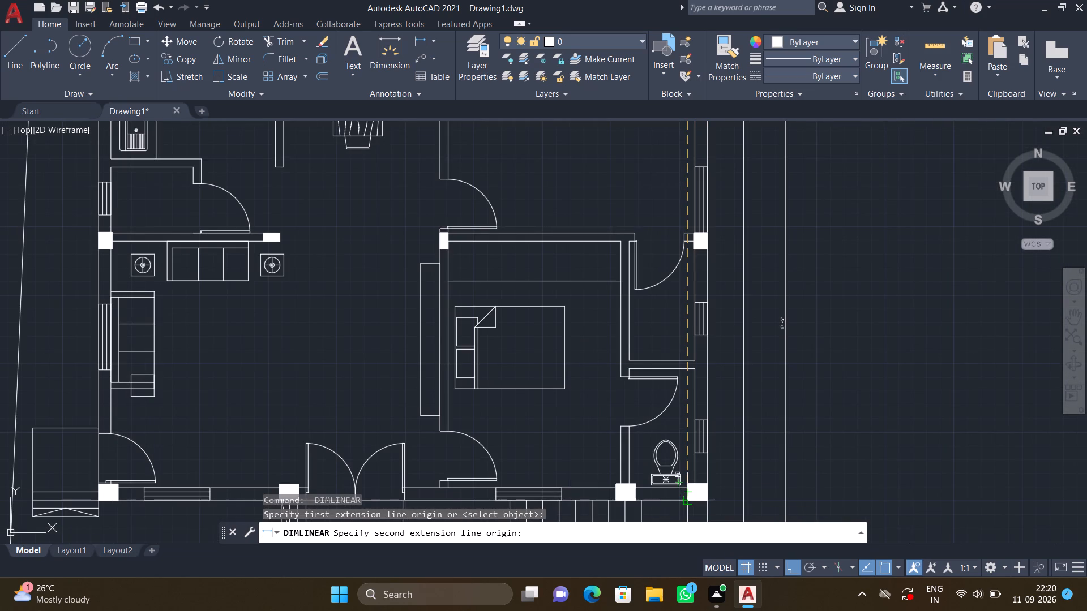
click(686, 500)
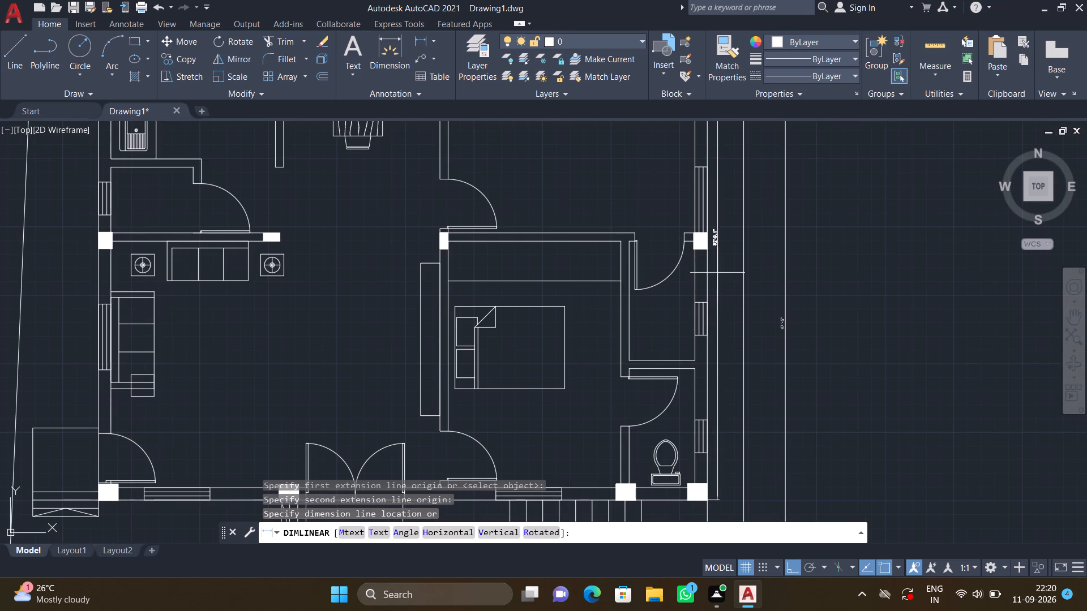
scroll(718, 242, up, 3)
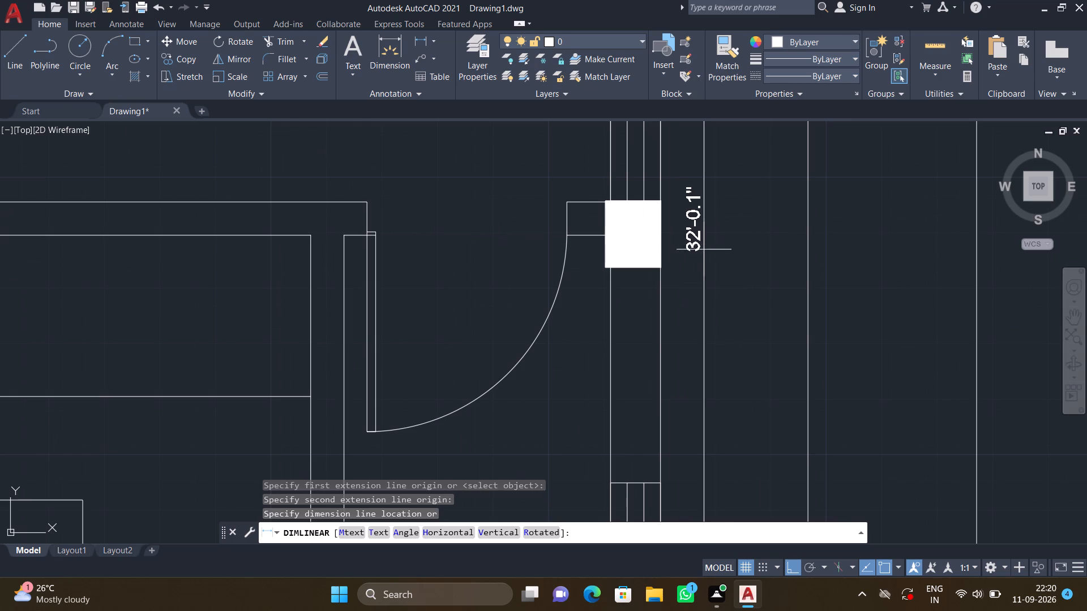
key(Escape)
Add a vertical linear dimension for the house's overall depth between the right corner columns' outer corners, placed just outside the right wall.
scroll(697, 239, down, 5)
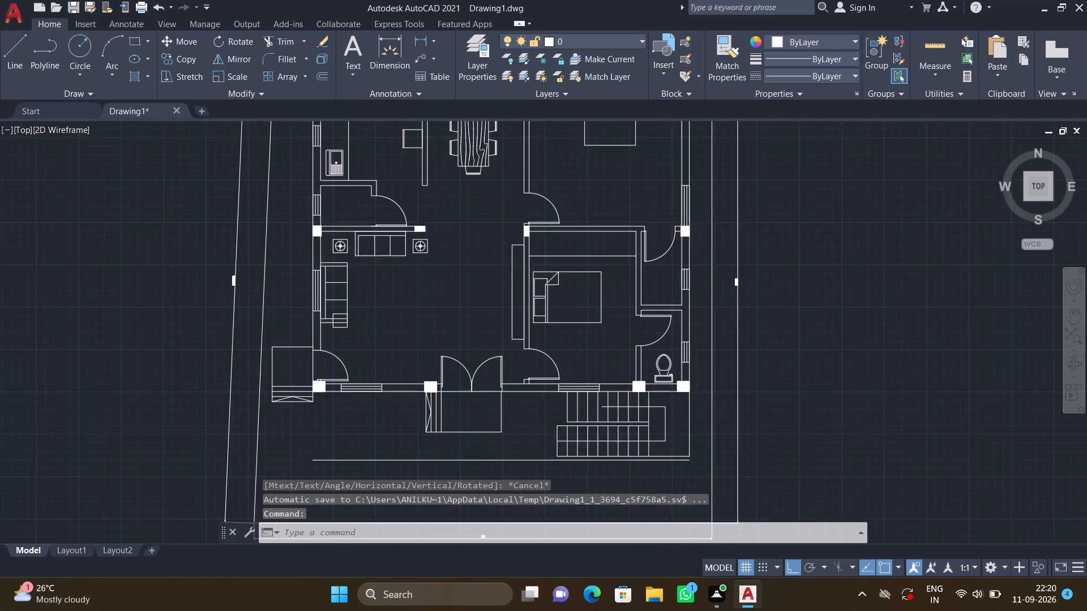
middle_drag(690, 136, 687, 213)
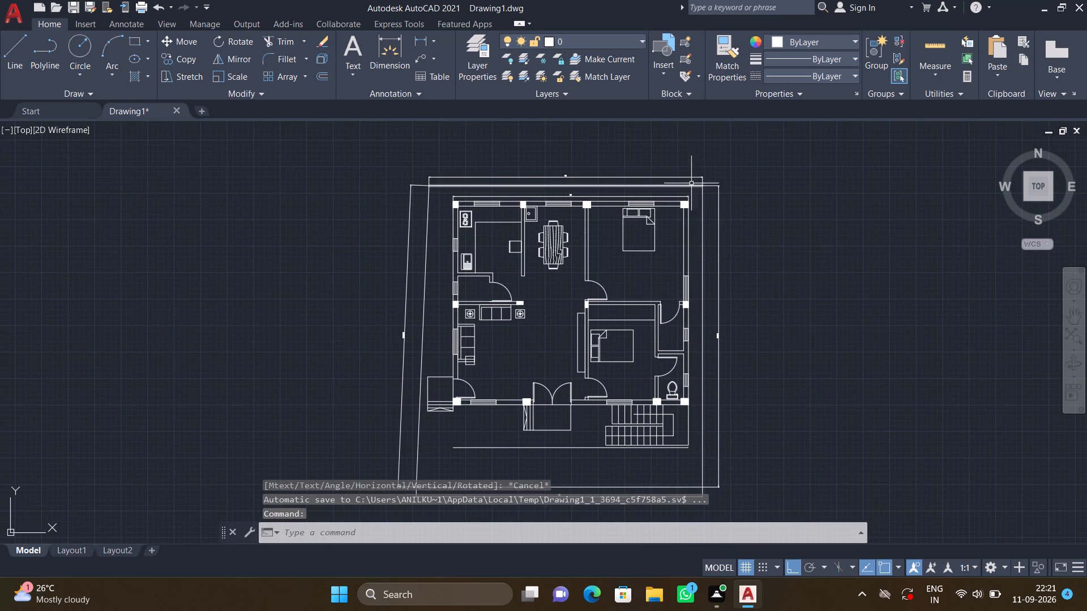
scroll(693, 182, up, 1)
scroll(671, 228, up, 3)
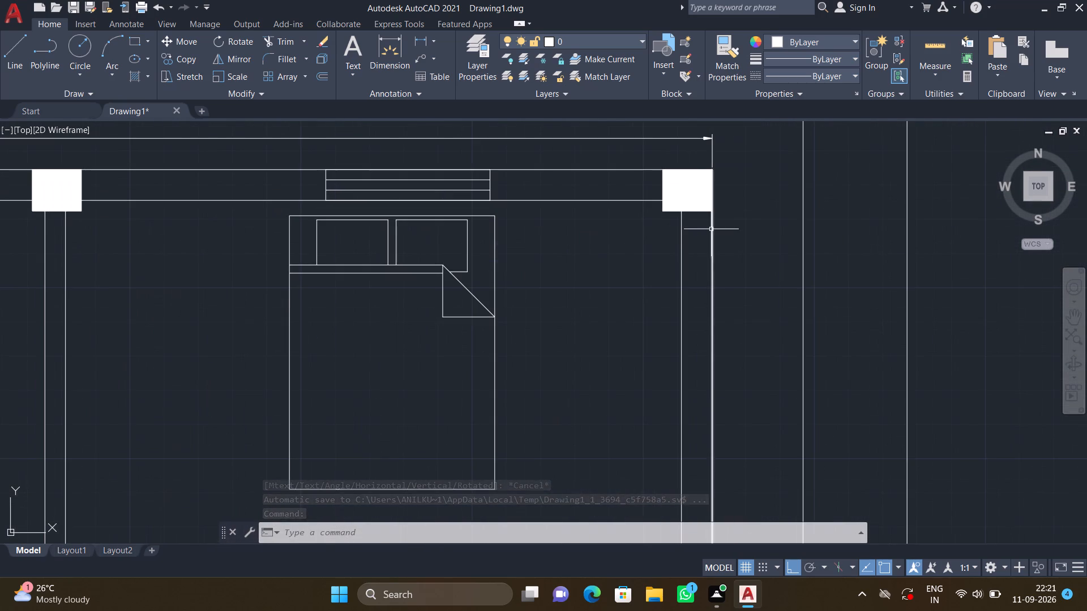
key(space)
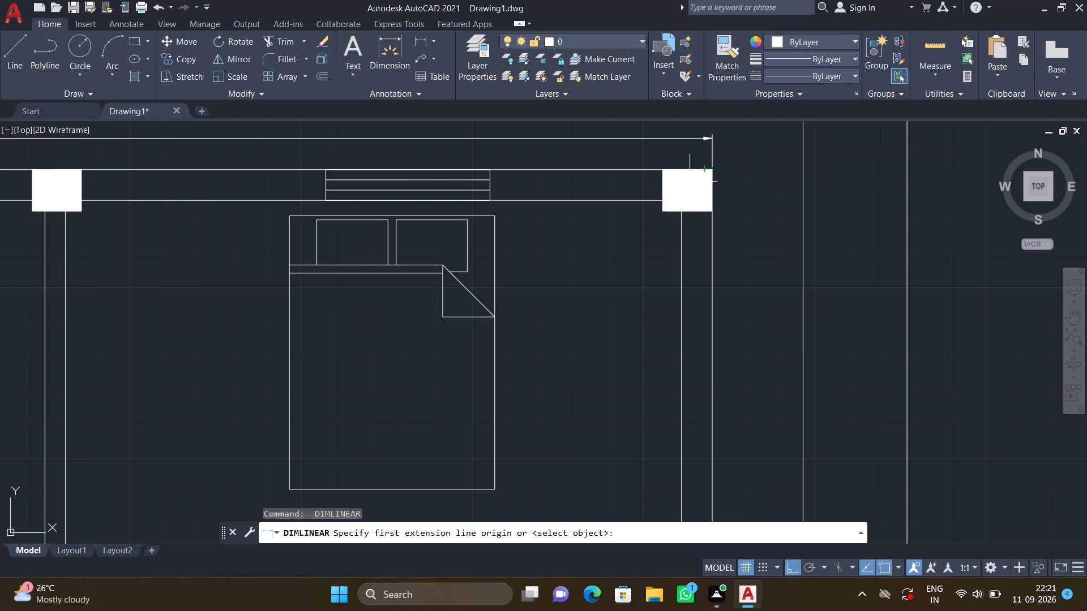
click(712, 170)
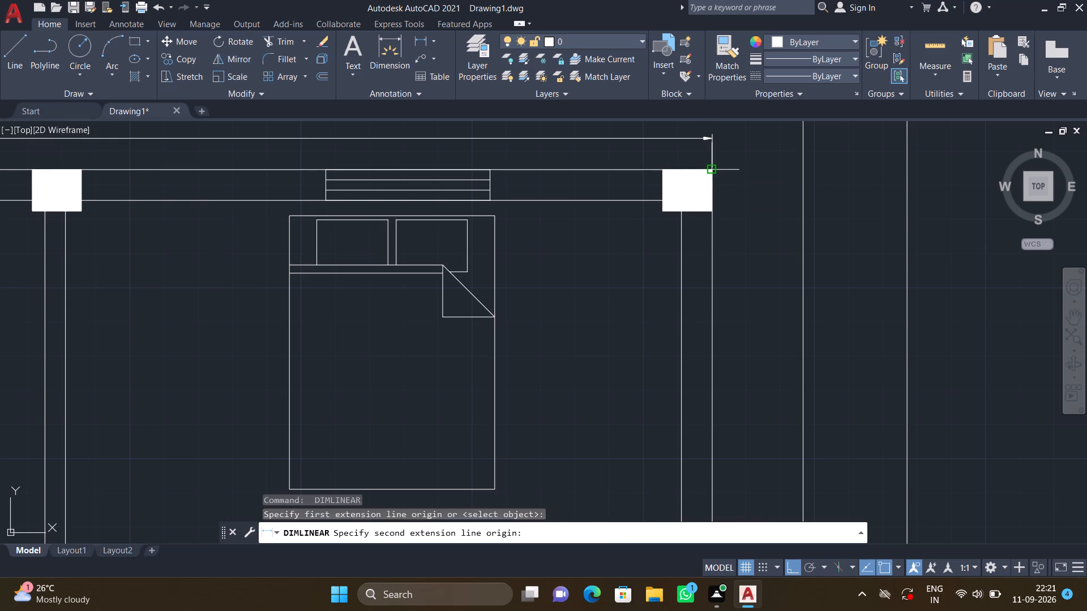
scroll(708, 245, down, 3)
middle_drag(625, 363, 585, 259)
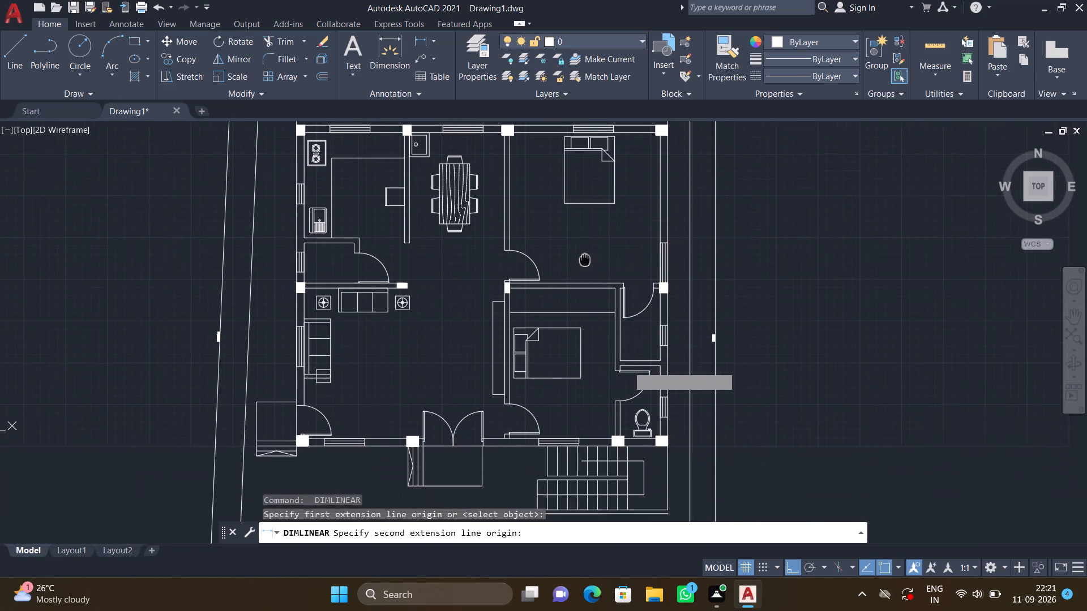
middle_drag(585, 259, 569, 209)
scroll(667, 385, up, 3)
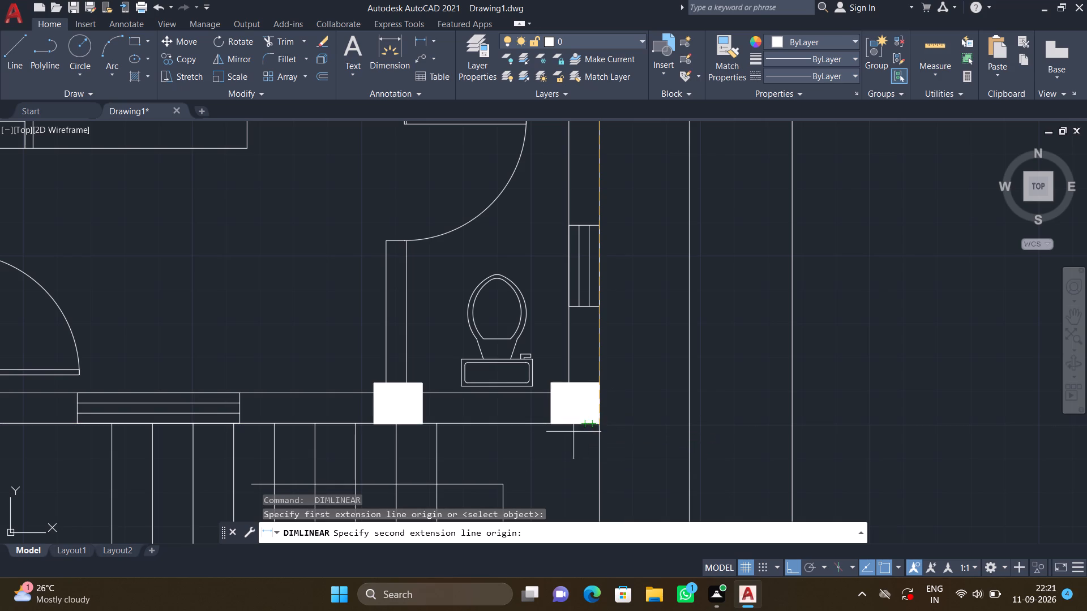
click(600, 420)
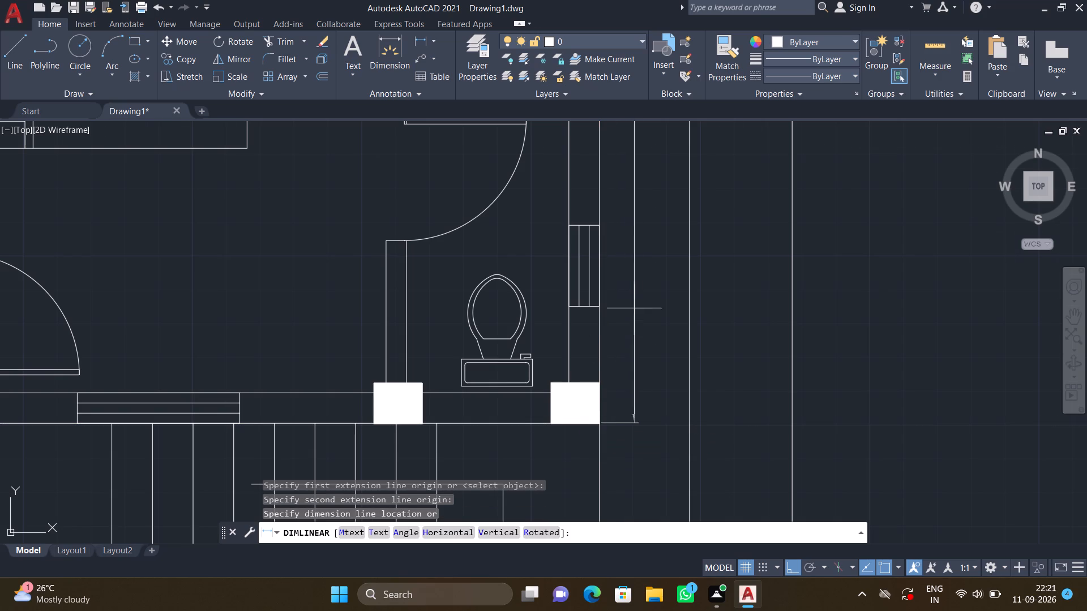
scroll(638, 304, down, 3)
middle_drag(664, 188, 697, 292)
scroll(654, 143, up, 2)
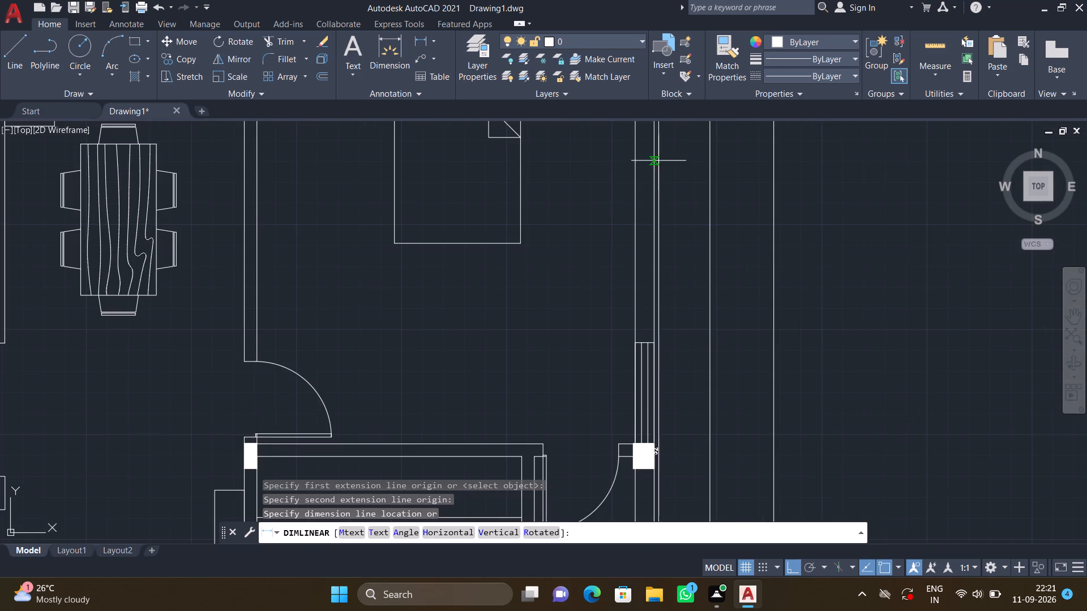
scroll(670, 186, down, 2)
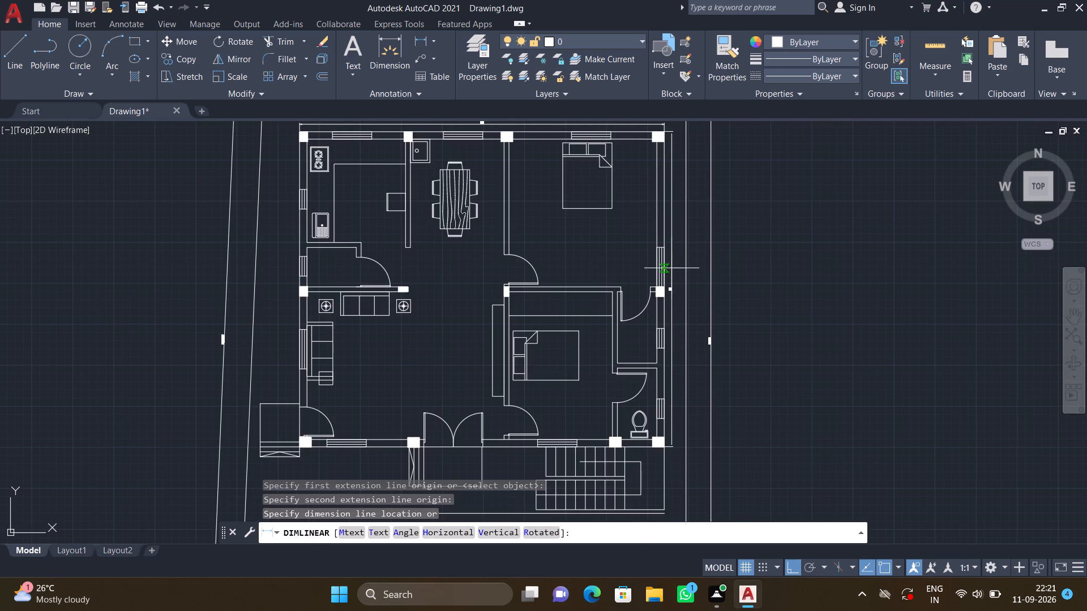
scroll(667, 281, up, 4)
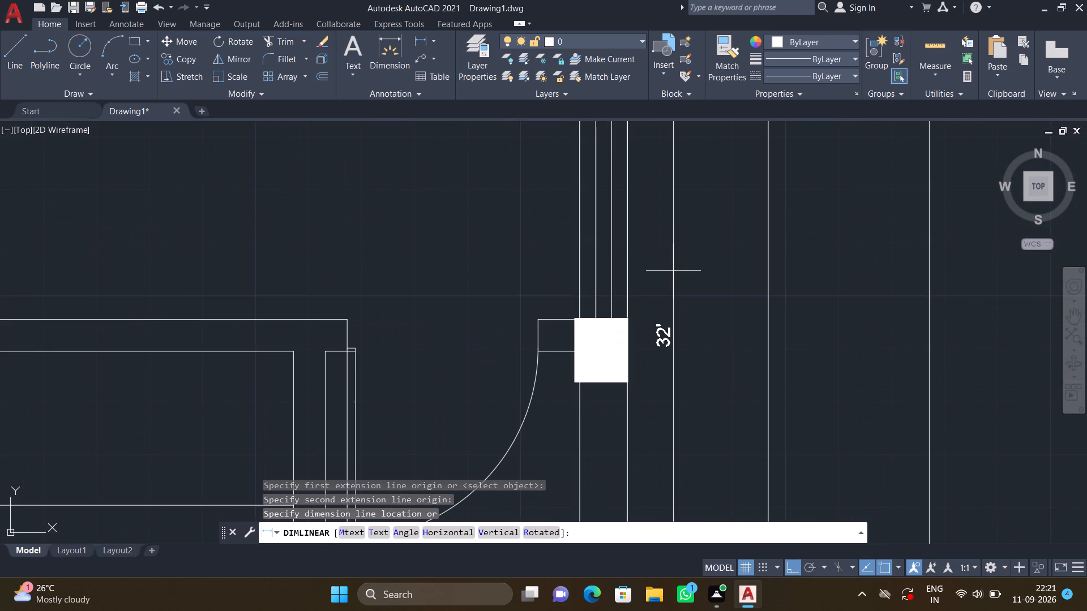
click(673, 271)
Add a horizontal linear dimension across the top edge of the side-entrance landing beside the lower left column, placed just above it.
scroll(675, 230, down, 3)
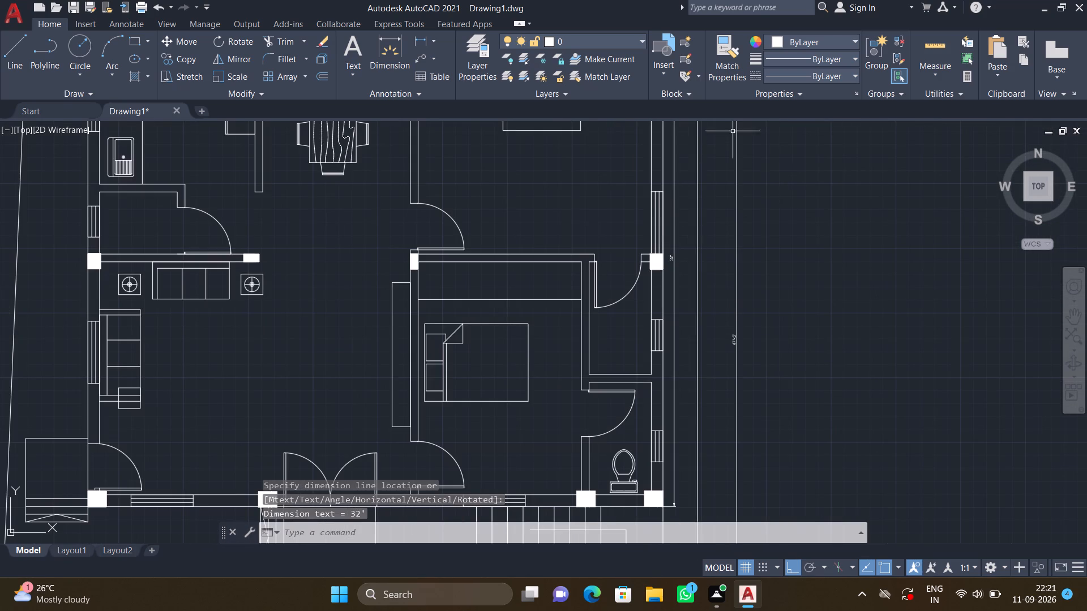
scroll(693, 218, down, 2)
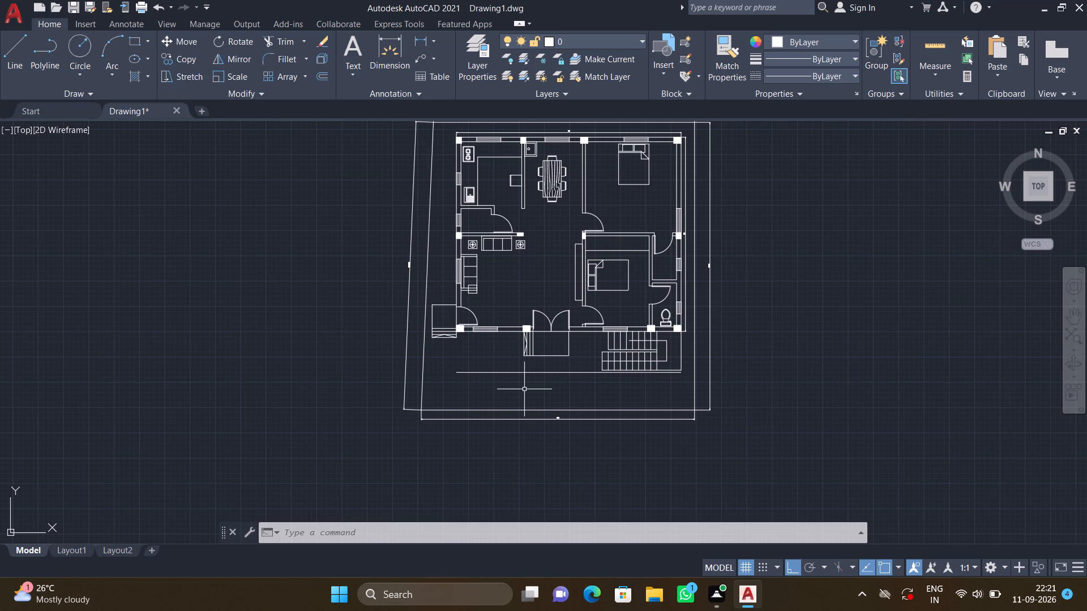
scroll(540, 385, up, 2)
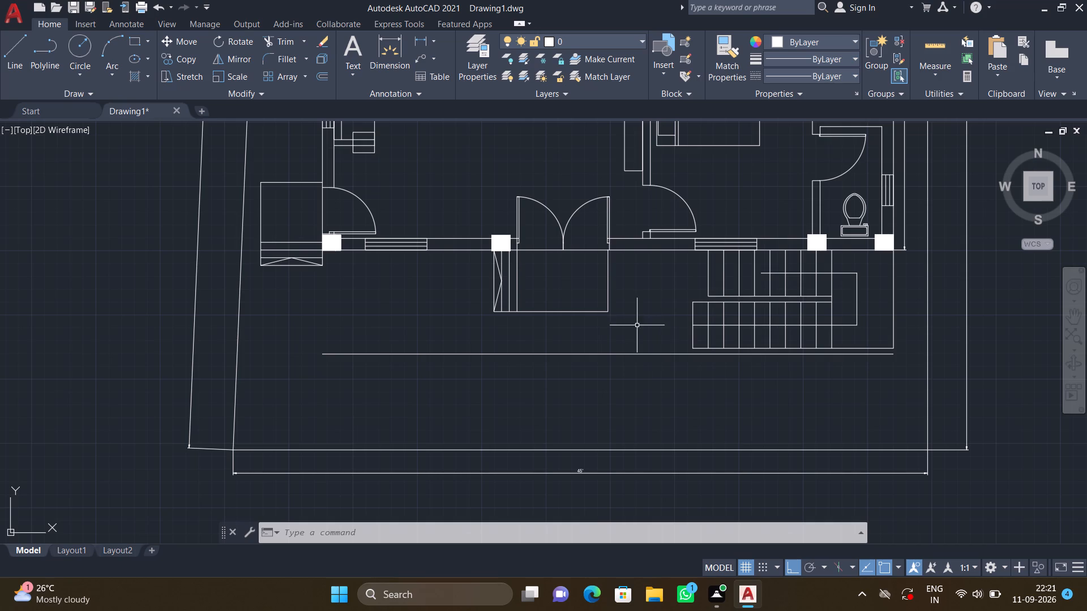
scroll(626, 285, up, 2)
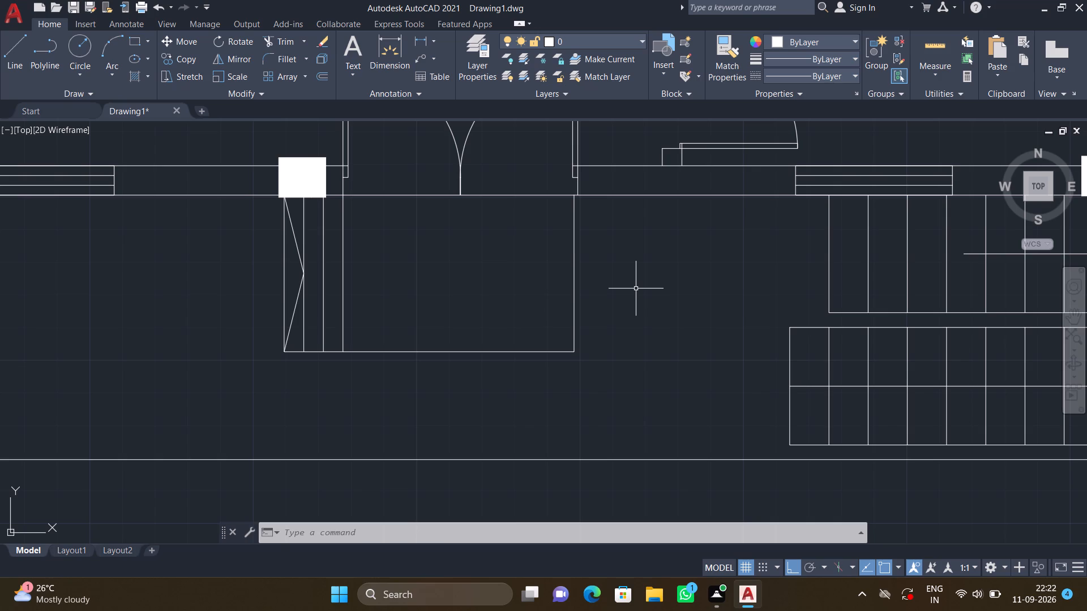
scroll(706, 337, down, 2)
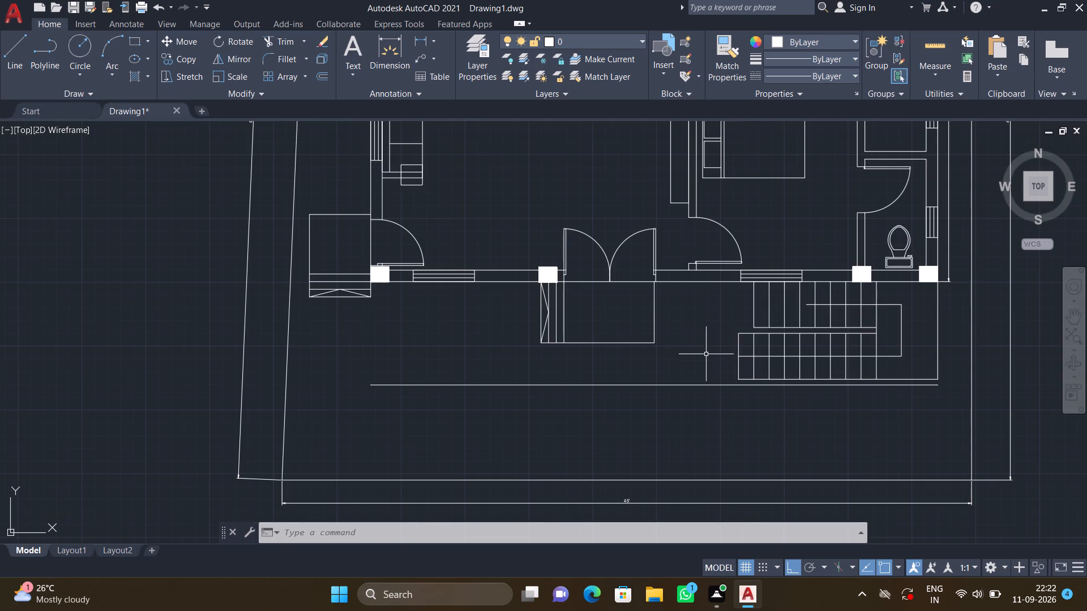
scroll(302, 213, up, 2)
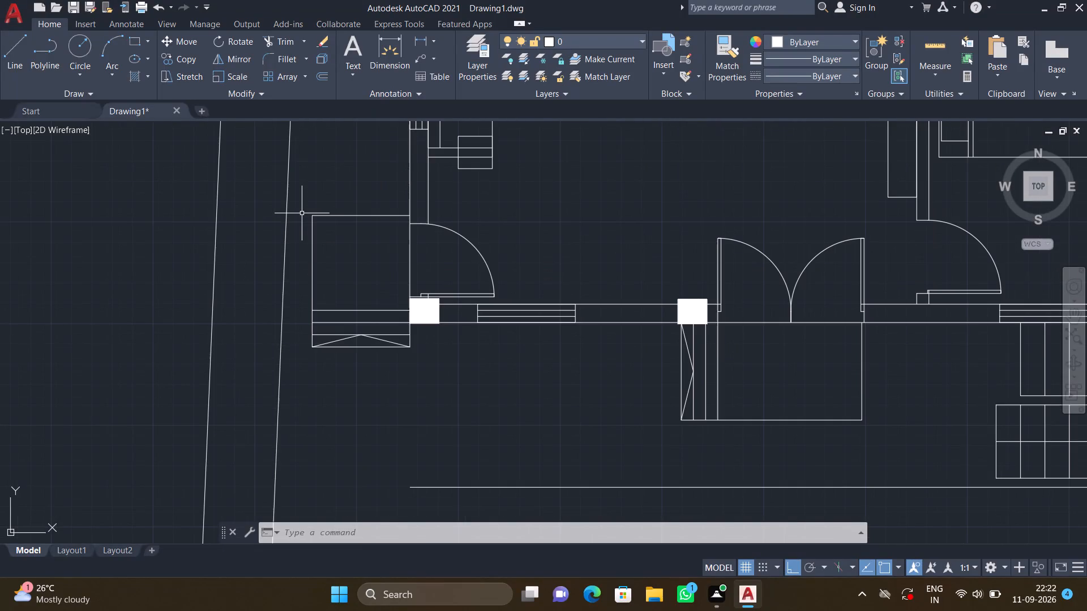
key(space)
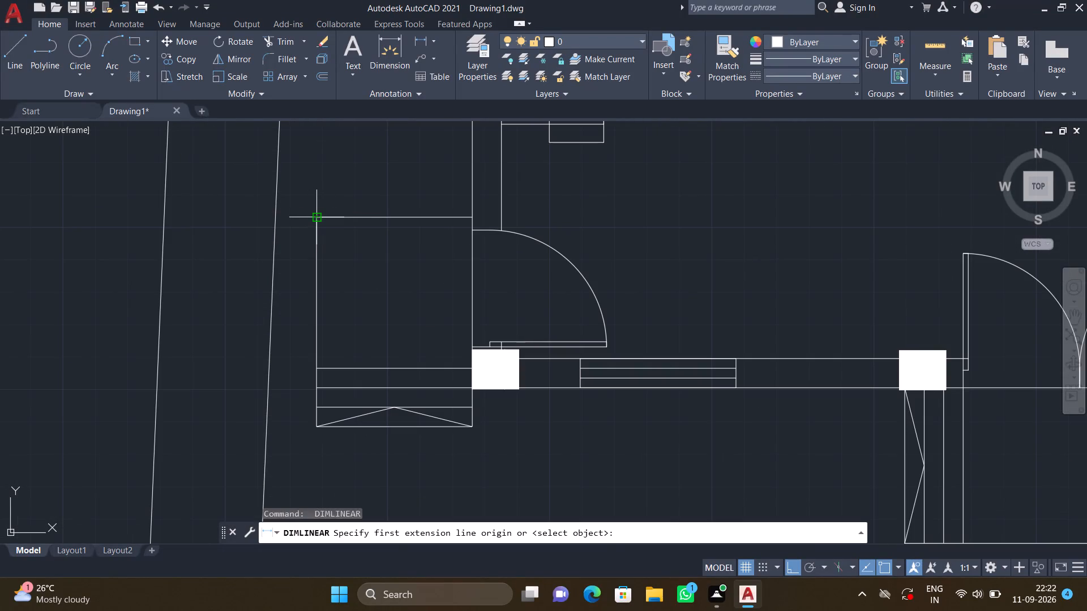
click(319, 218)
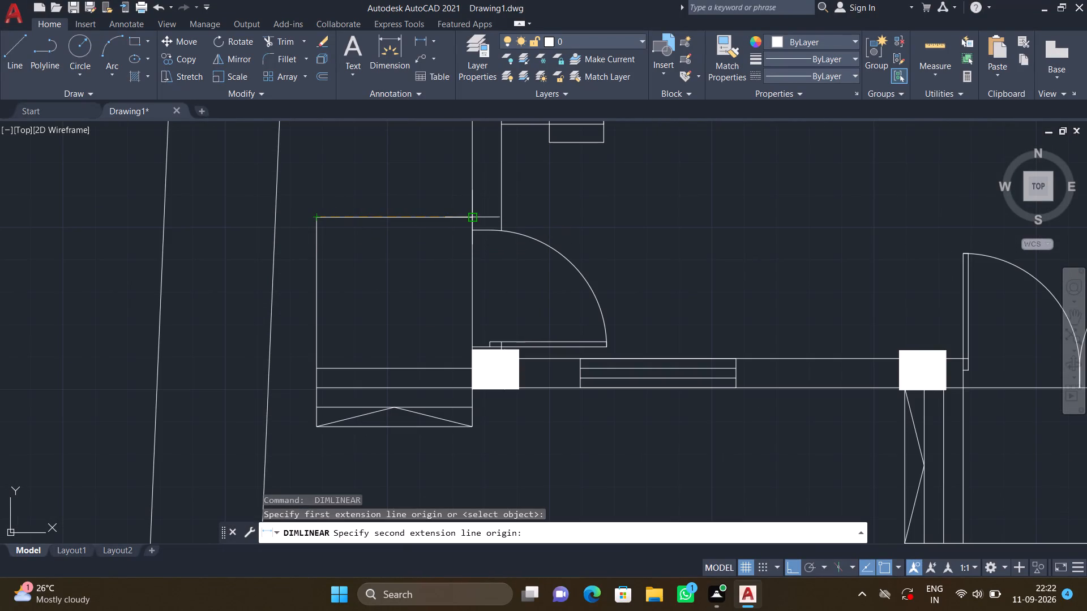
click(468, 218)
click(420, 188)
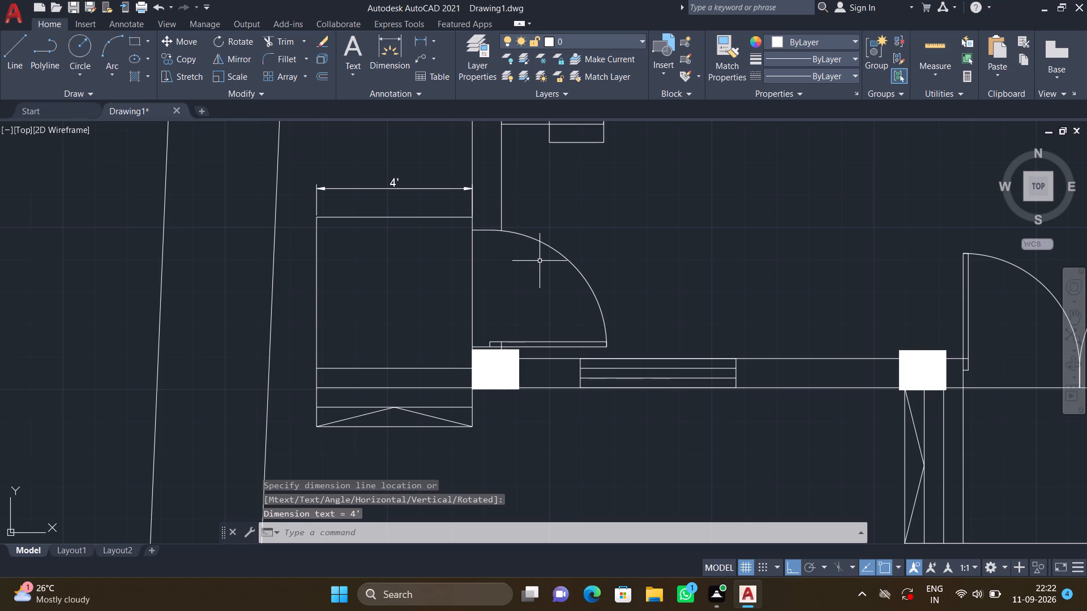
Add a vertical linear dimension along the right edge of the front landing below the double door, placed just outside it.
scroll(572, 279, down, 2)
scroll(831, 372, up, 1)
key(space)
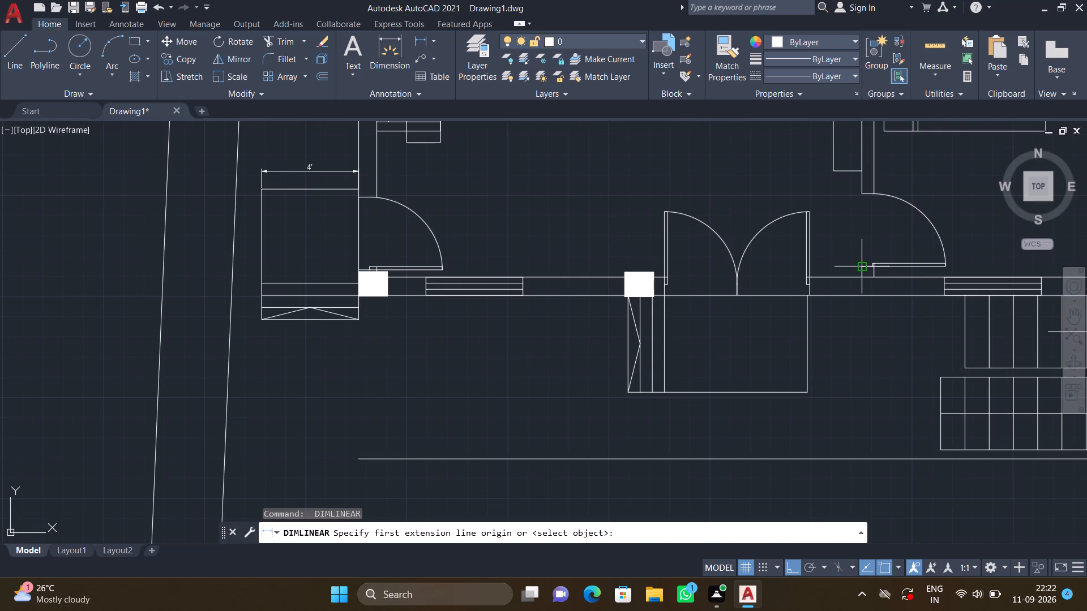
click(808, 298)
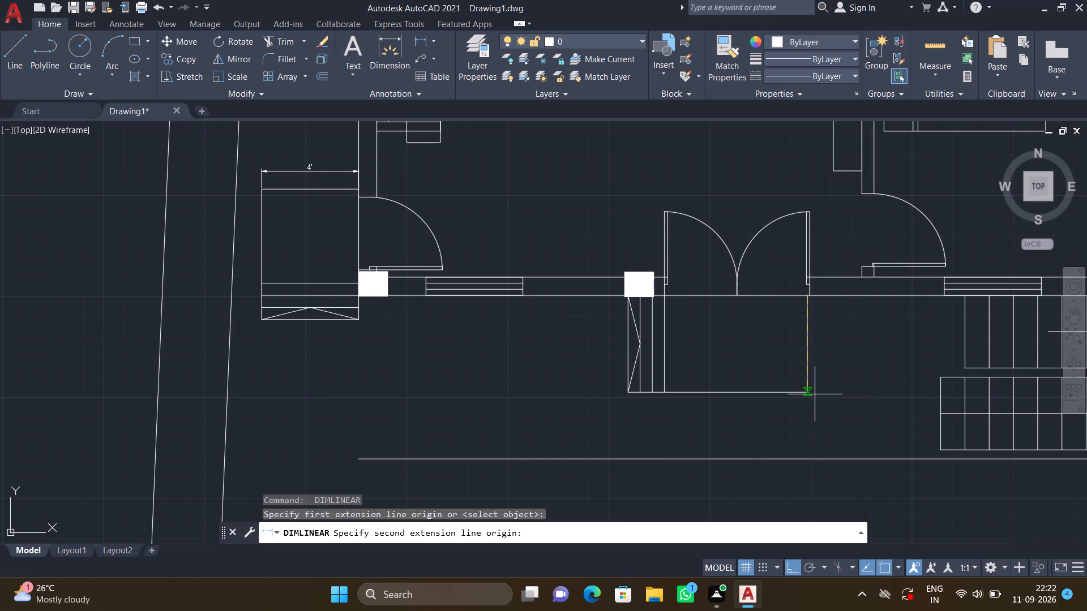
click(805, 393)
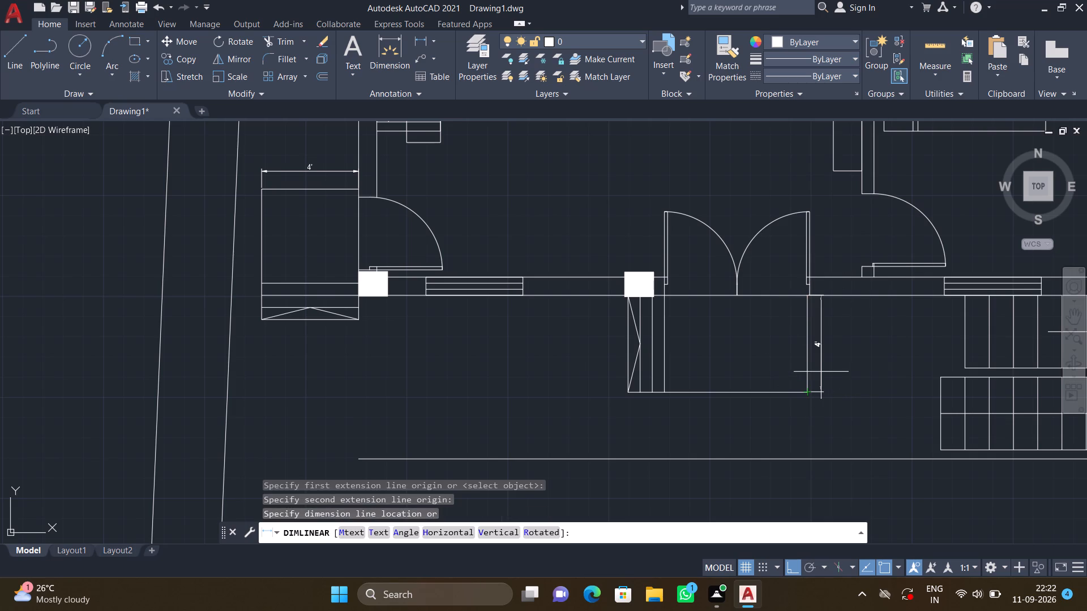
click(824, 371)
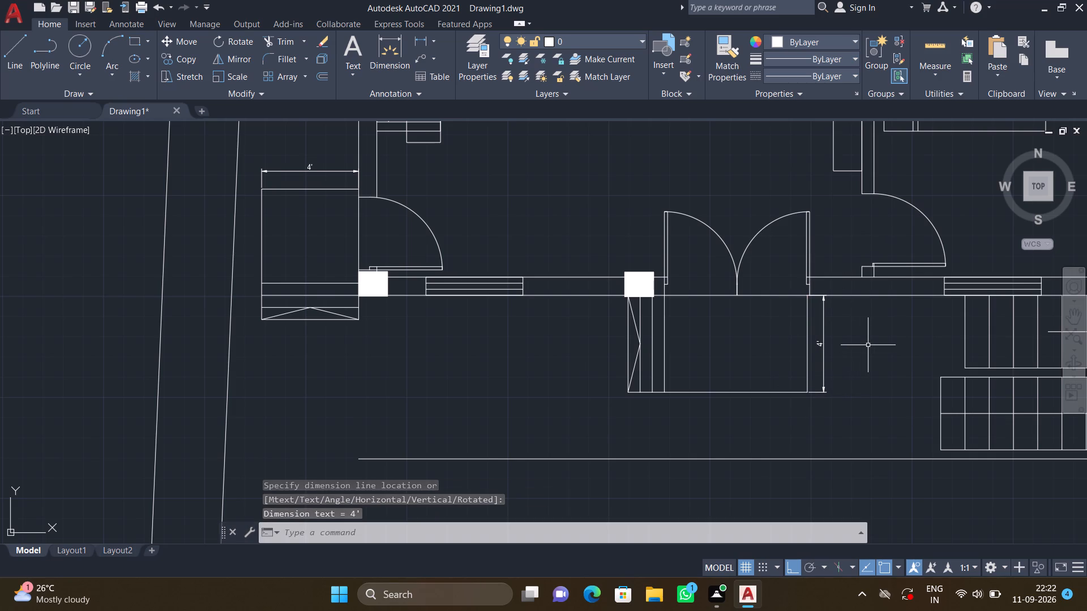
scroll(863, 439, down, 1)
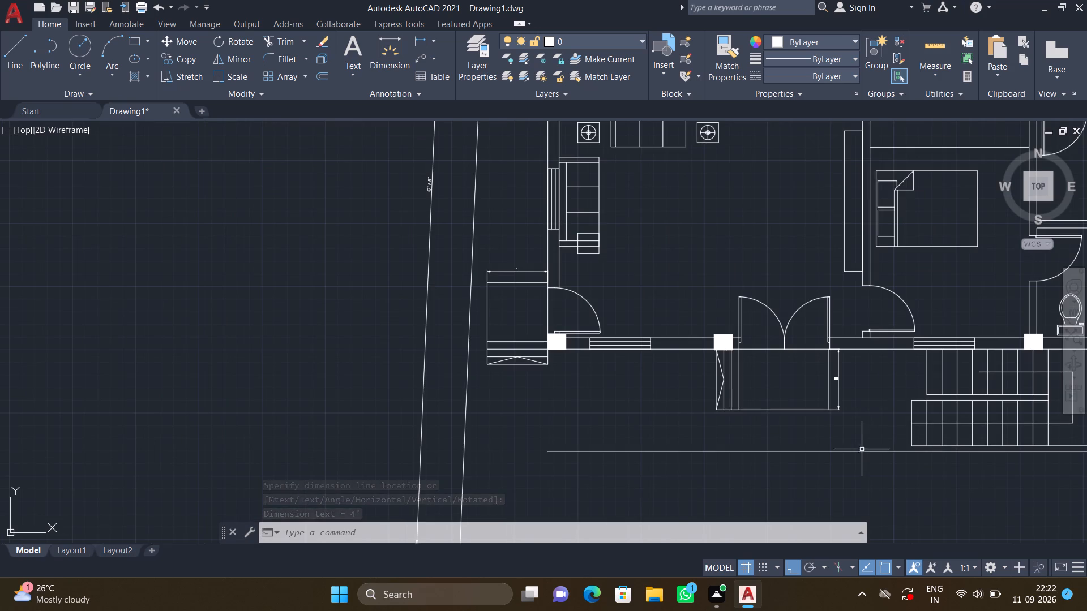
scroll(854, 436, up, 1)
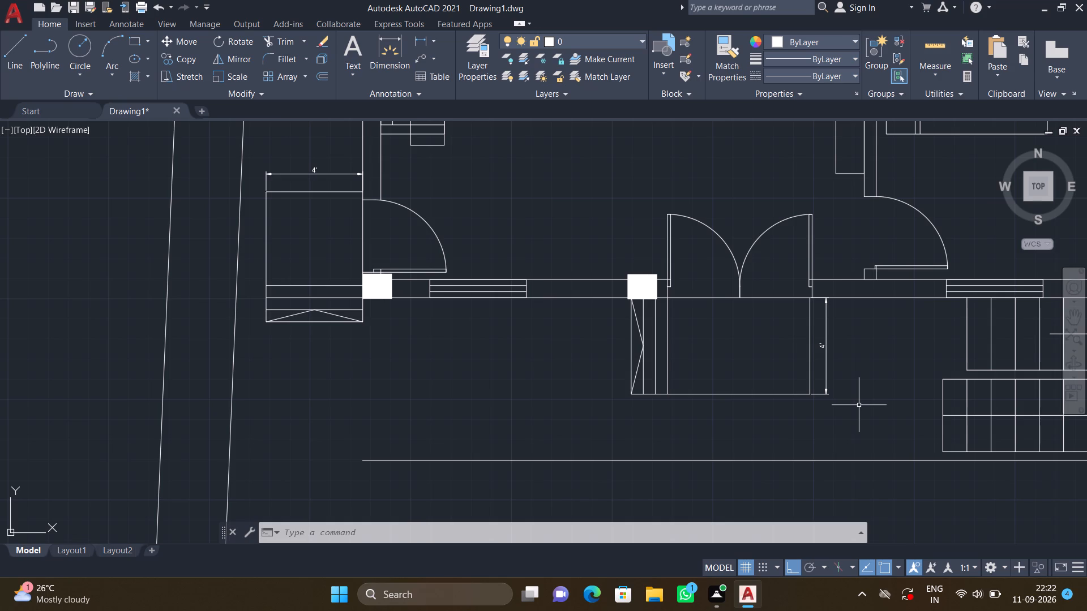
Add a horizontal linear dimension for the living room's clear width between its side walls' inner faces, placed just above the double door.
scroll(825, 384, down, 2)
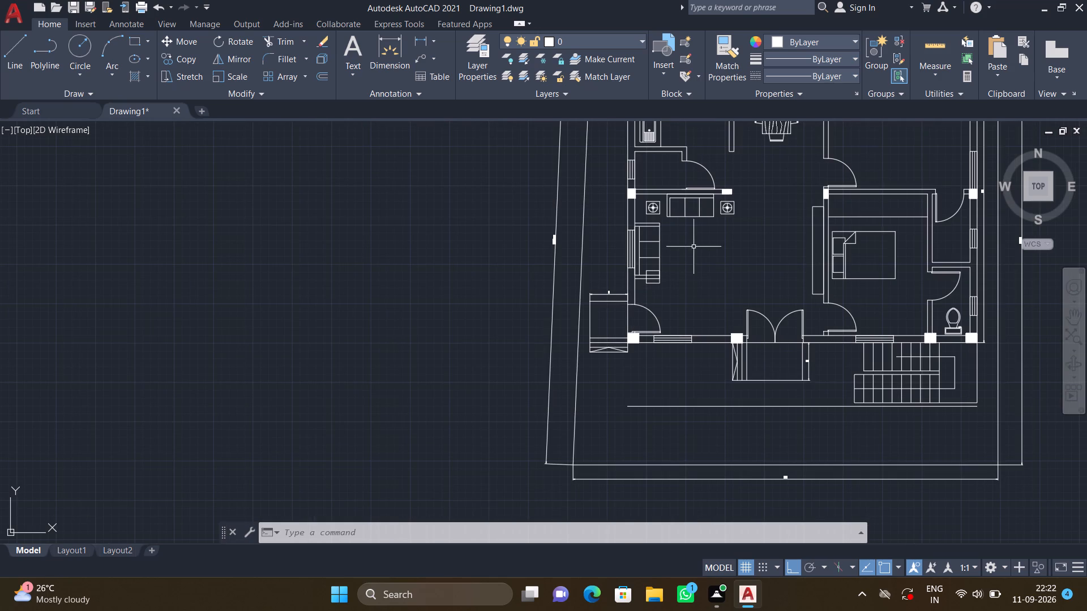
scroll(694, 246, up, 1)
scroll(741, 222, down, 2)
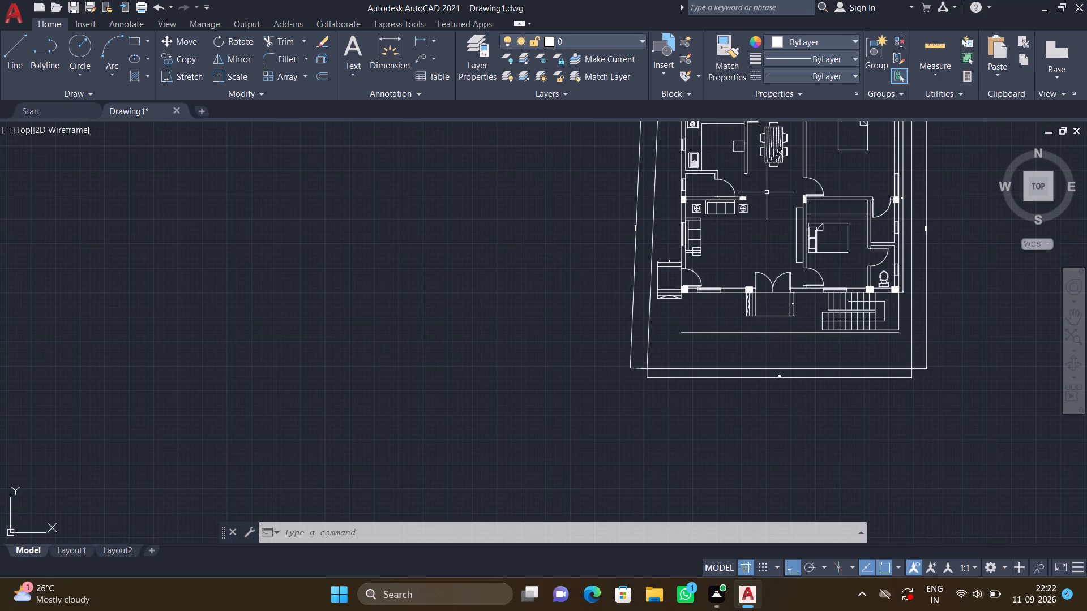
middle_drag(767, 192, 763, 236)
scroll(733, 290, up, 2)
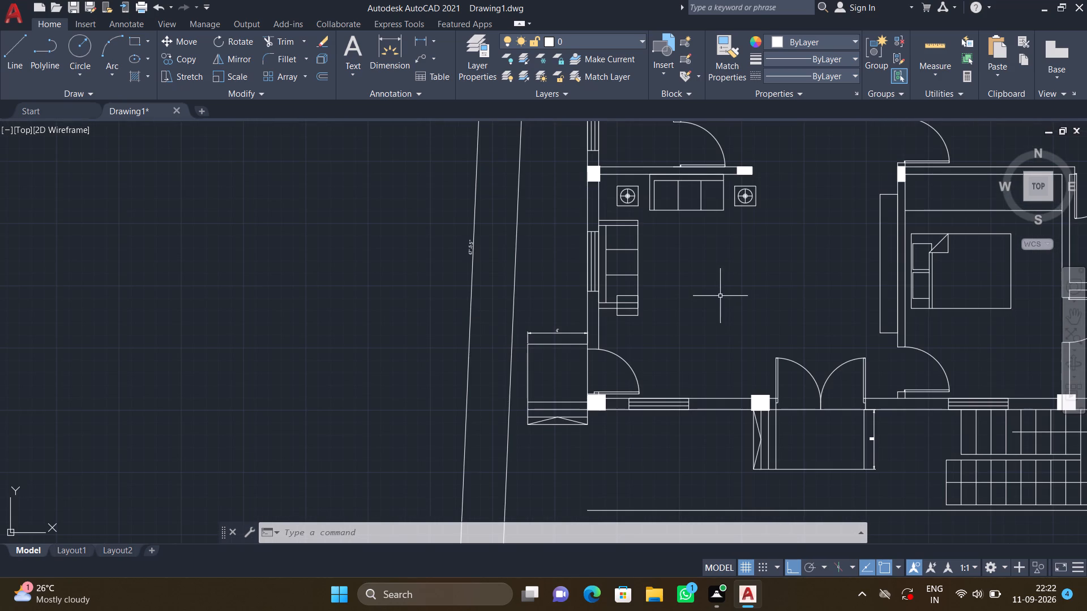
key(space)
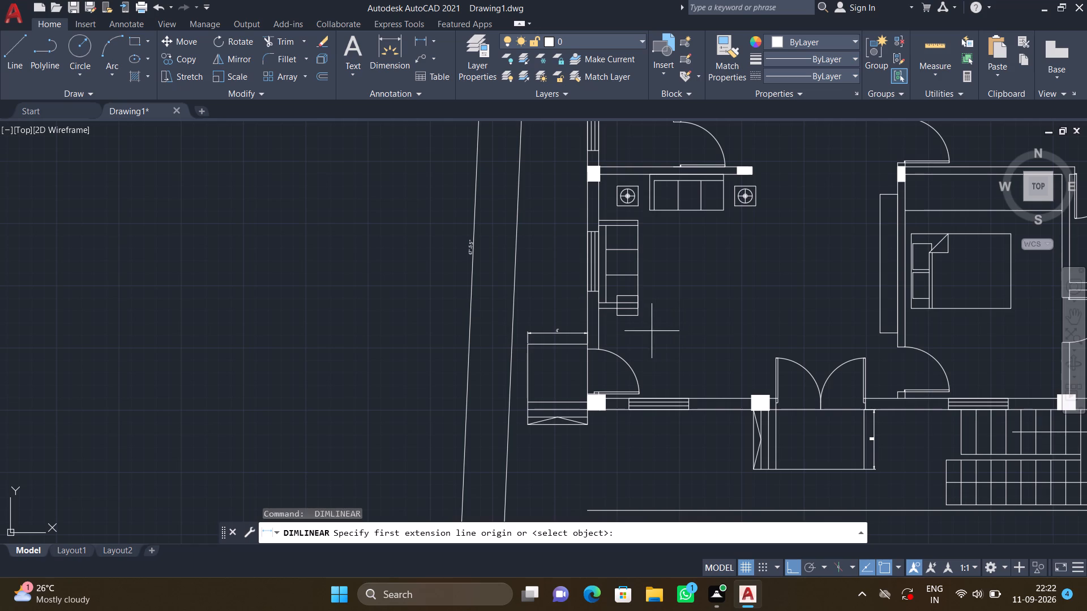
click(597, 330)
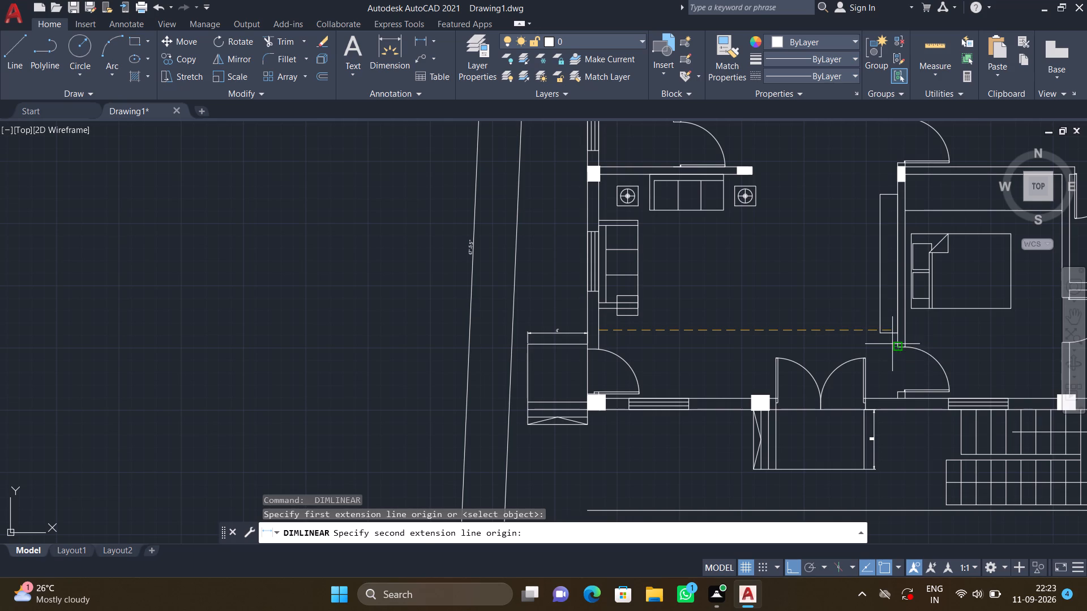
scroll(900, 337, up, 2)
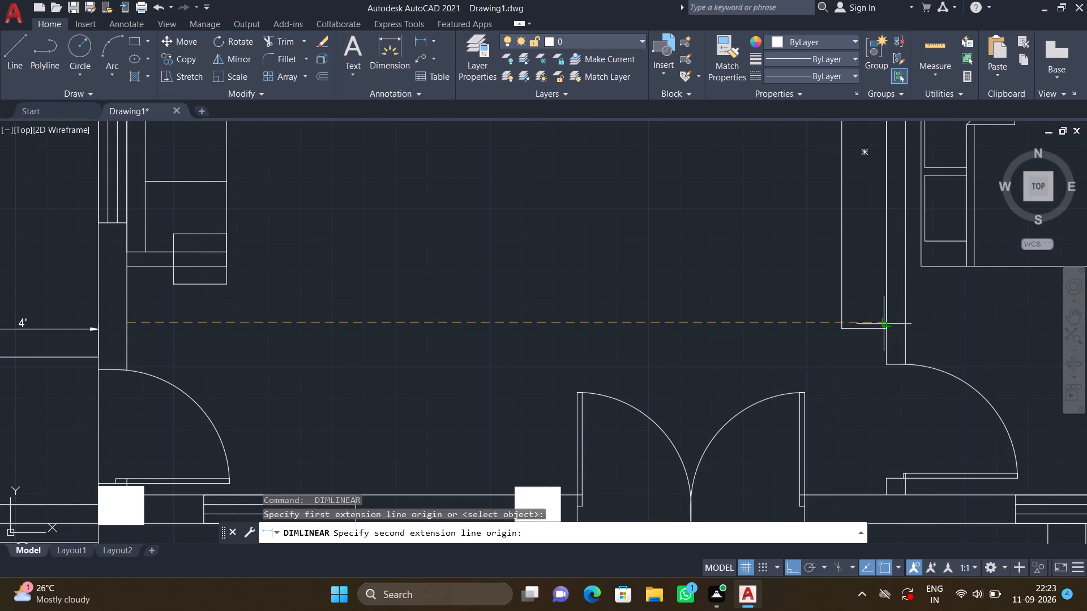
click(884, 324)
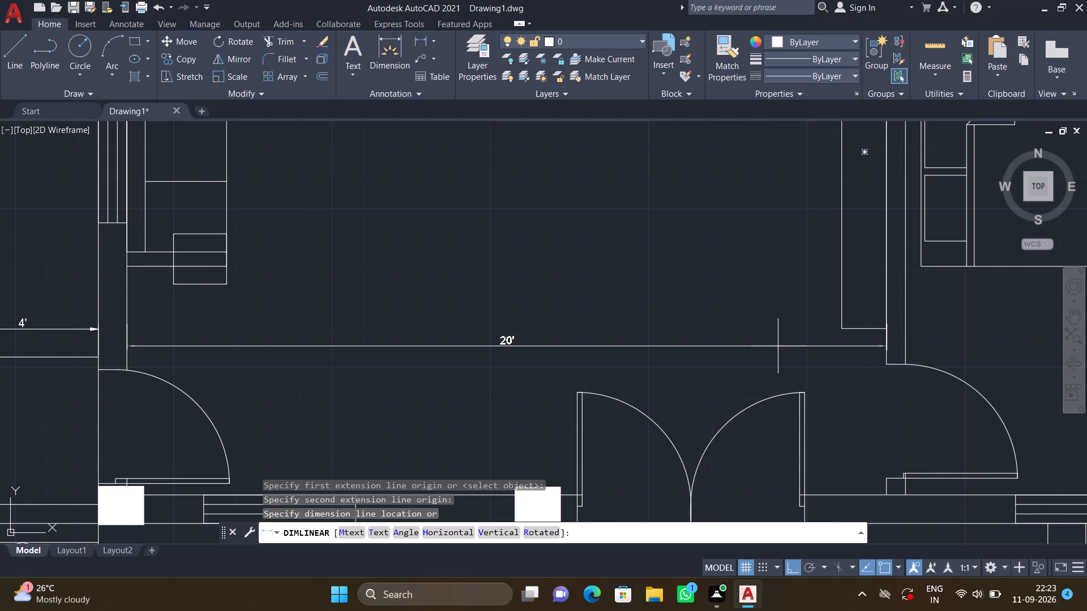
click(778, 346)
Add a vertical linear dimension for the living room's clear depth between its top and bottom walls' inner faces, placed beside the left sofa.
scroll(684, 284, down, 2)
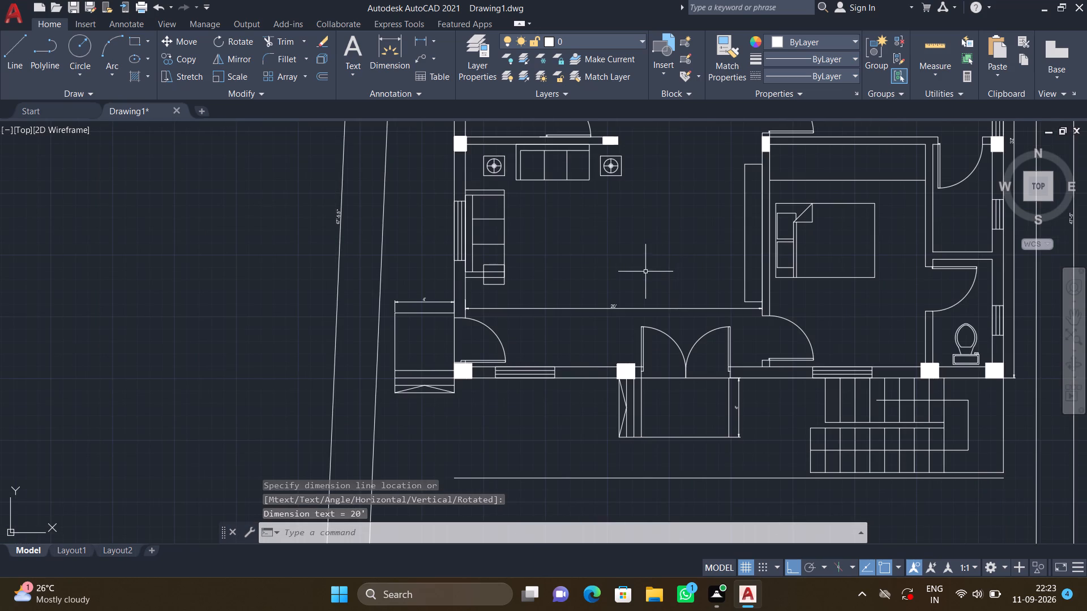
scroll(598, 273, down, 1)
key(space)
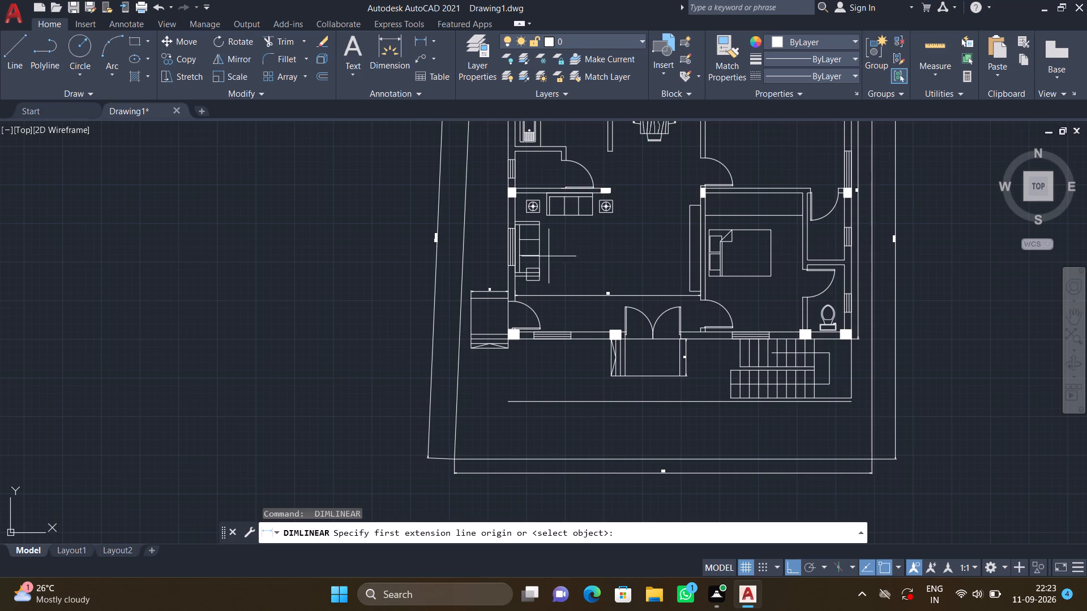
scroll(539, 218, up, 2)
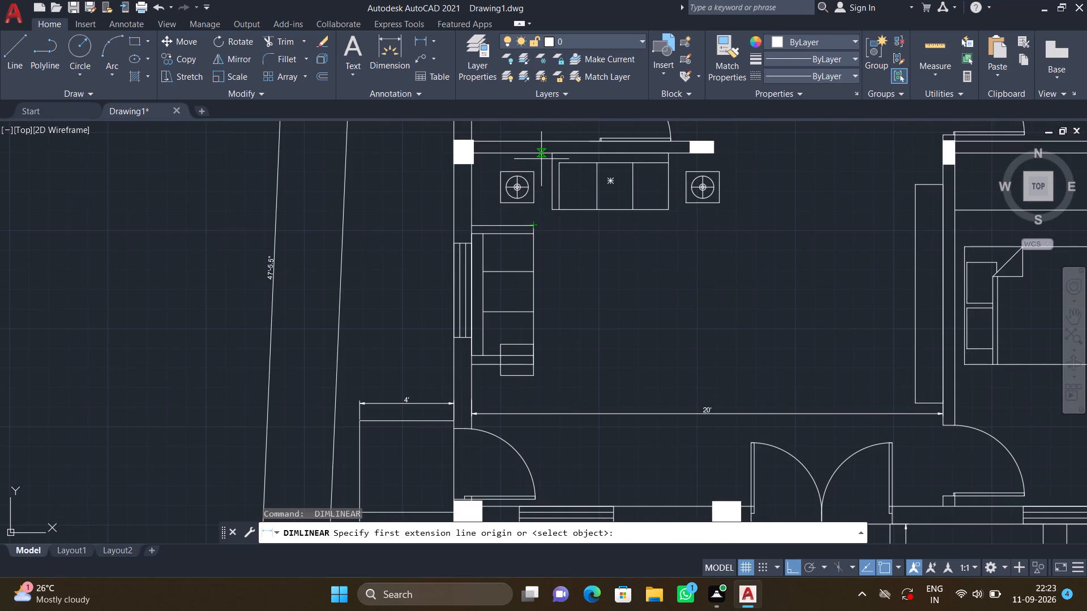
click(542, 153)
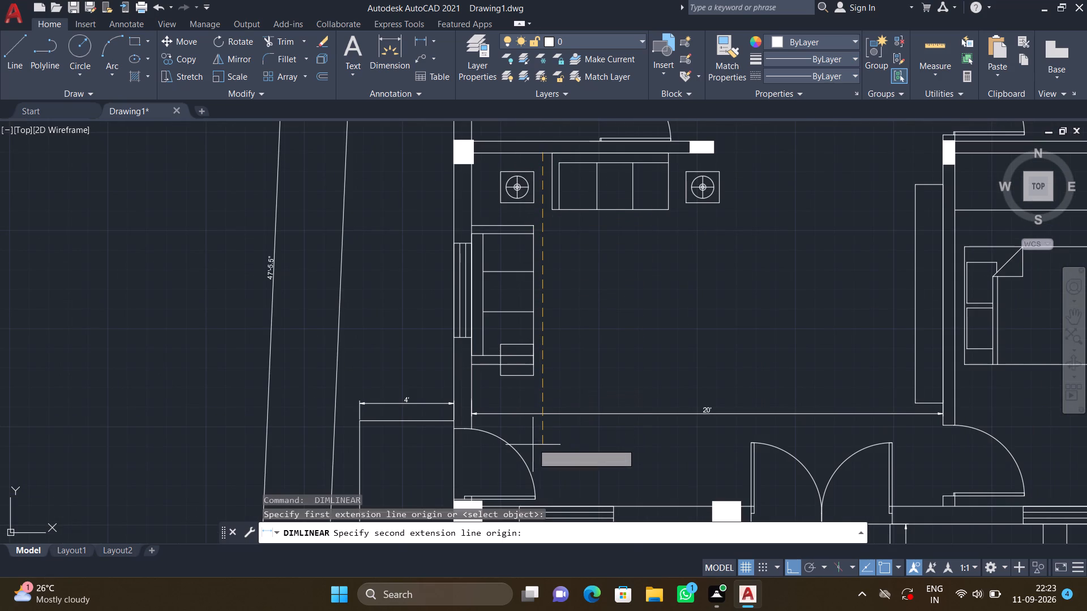
middle_drag(537, 454, 547, 358)
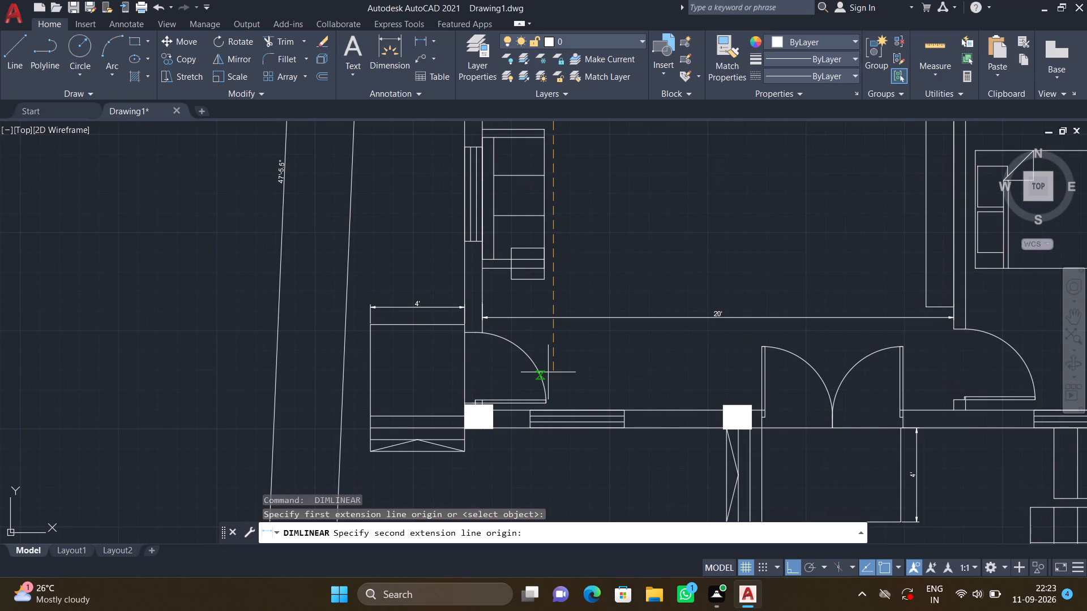
scroll(555, 397, up, 3)
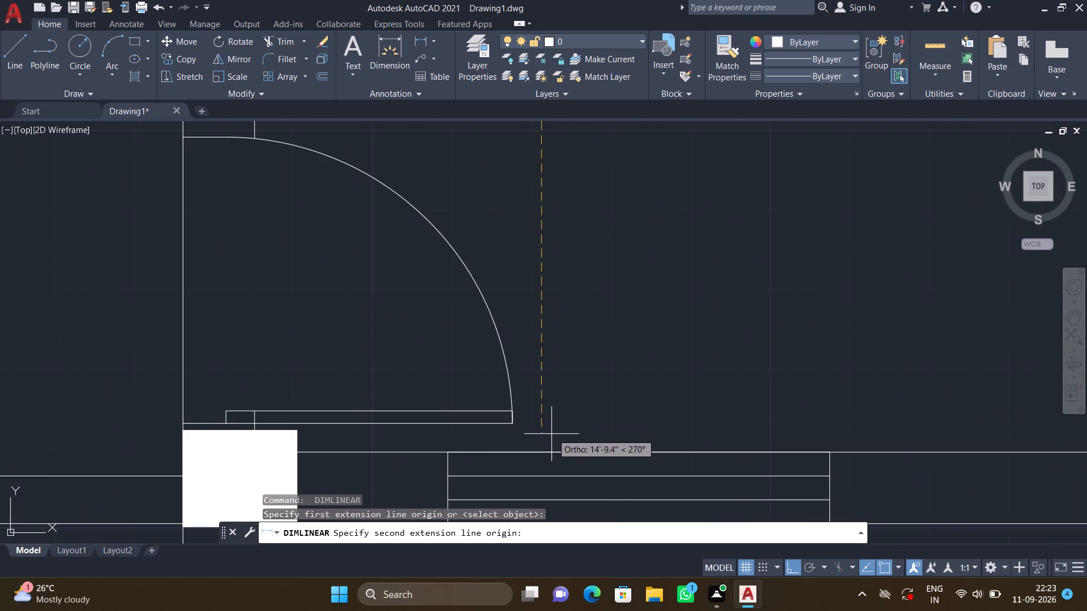
click(542, 451)
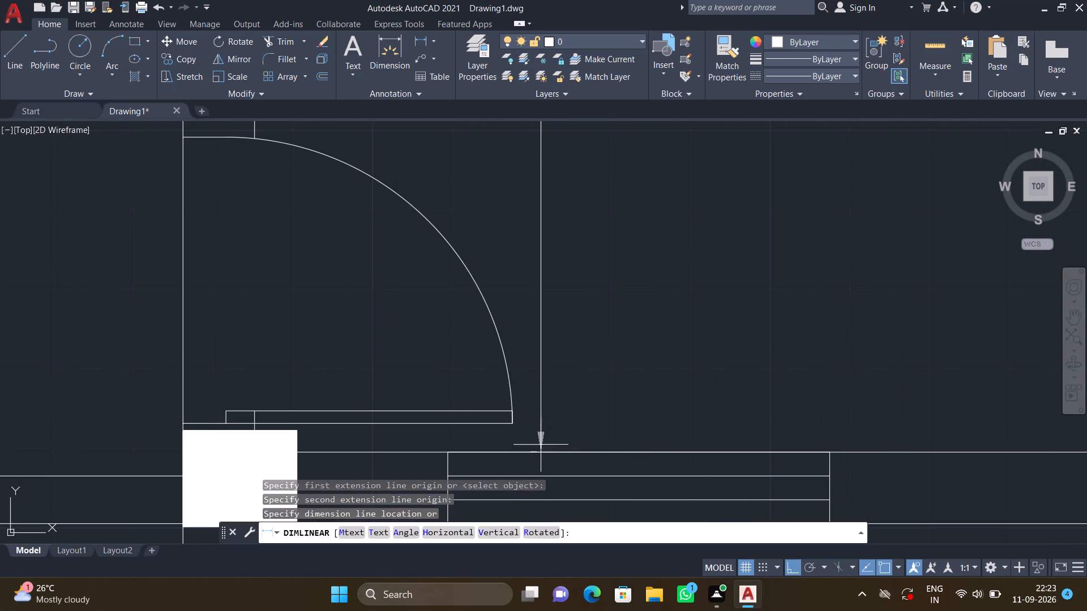
scroll(579, 362, down, 3)
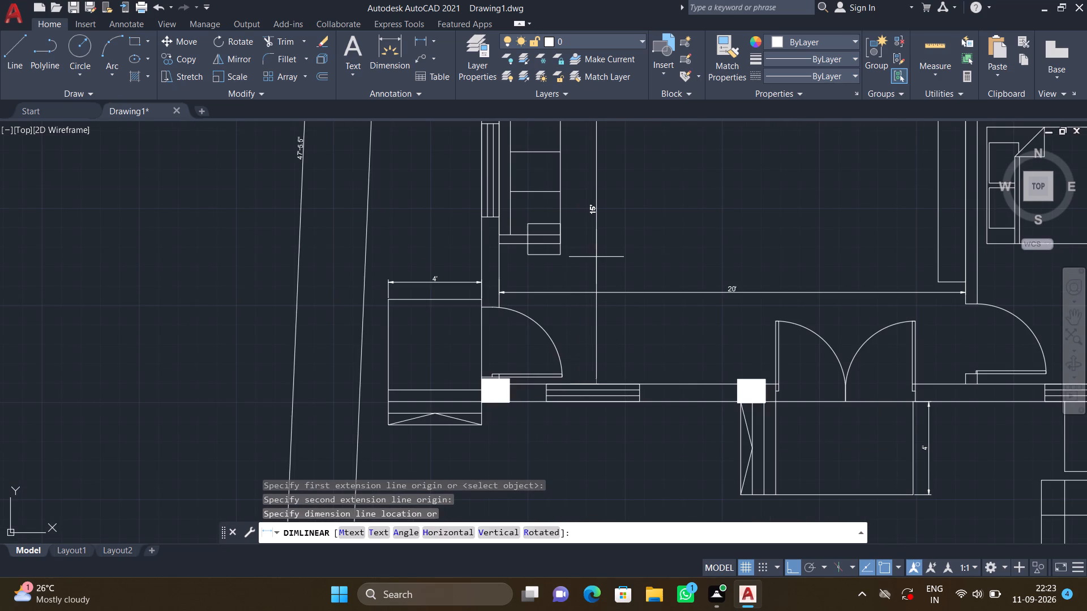
click(596, 257)
Add a horizontal linear dimension for the lower right toilet's clear width between its side walls' inner faces, placed across the WC.
scroll(617, 229, down, 2)
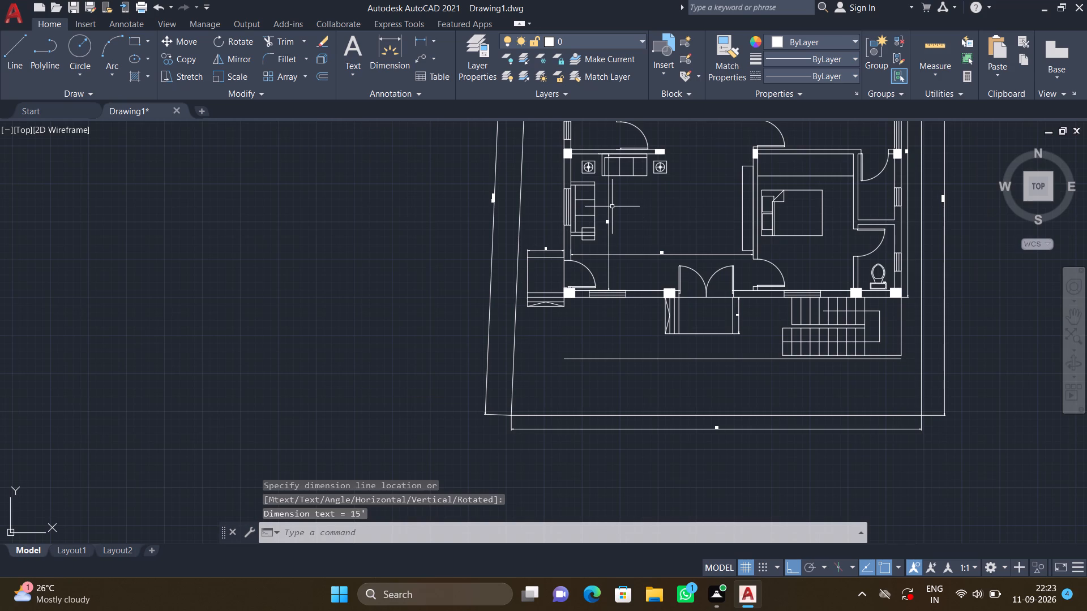
scroll(612, 206, down, 1)
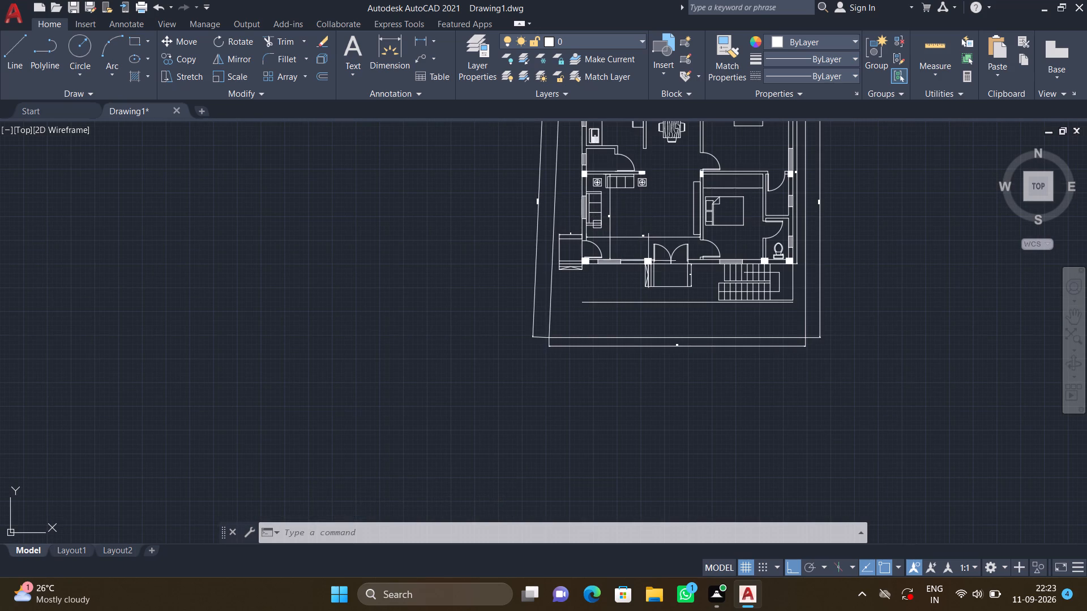
scroll(674, 279, down, 1)
scroll(725, 260, up, 3)
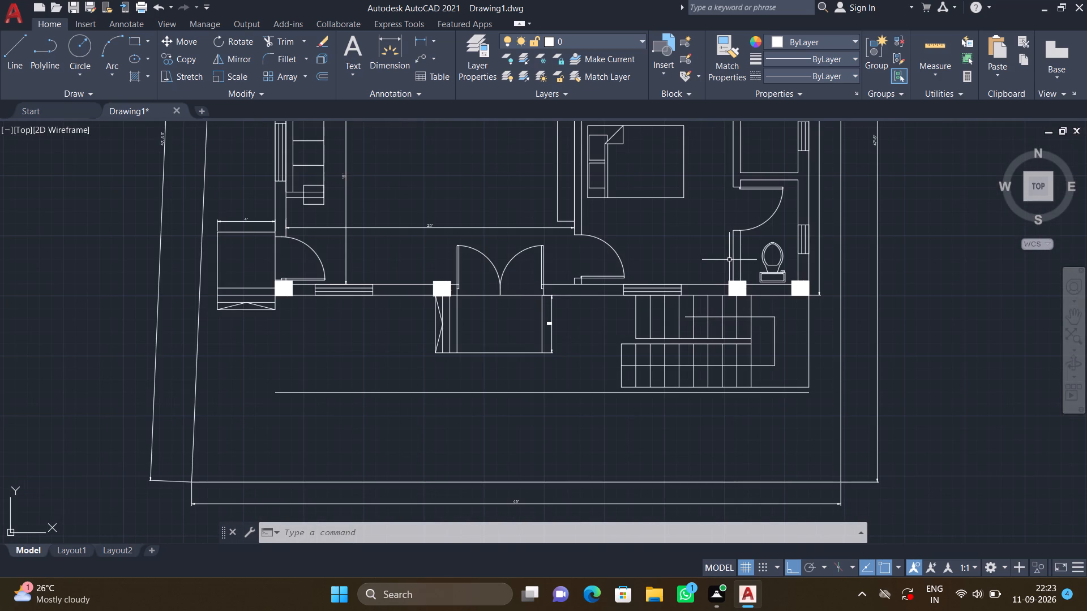
scroll(743, 261, up, 3)
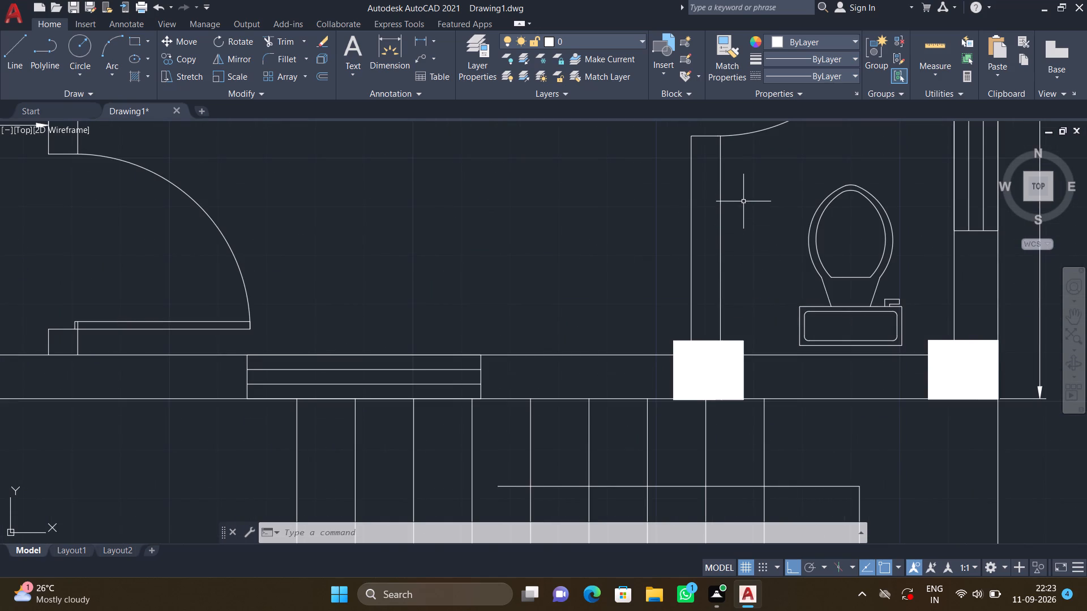
key(space)
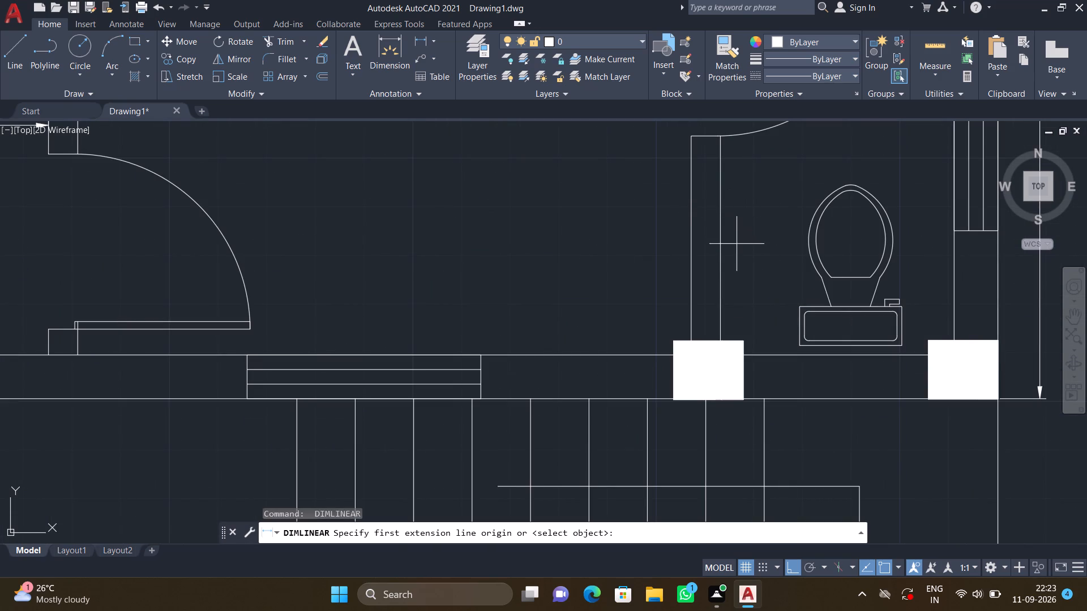
click(720, 295)
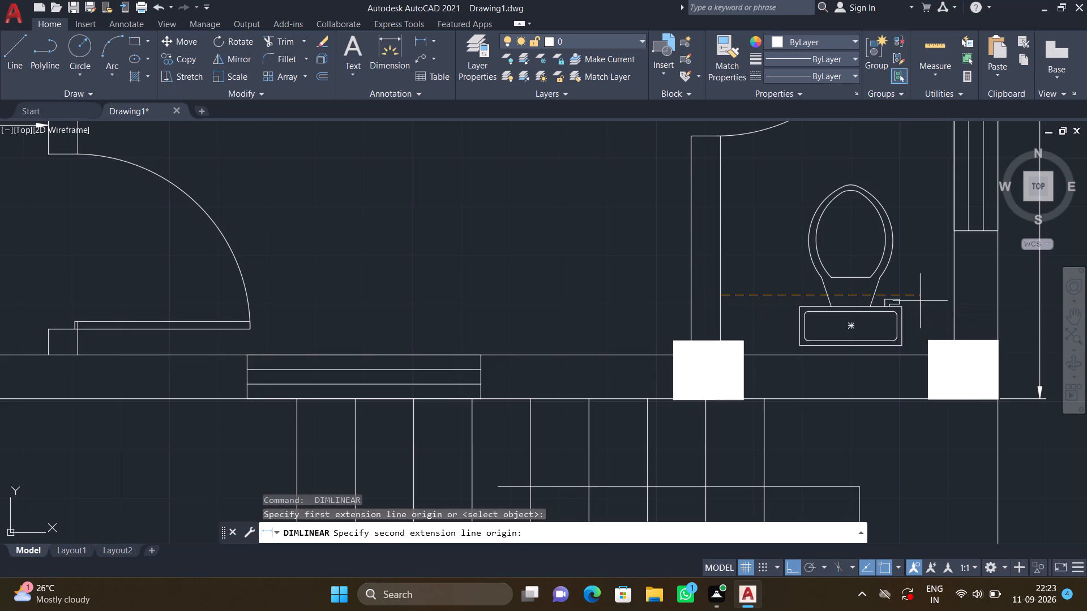
click(953, 296)
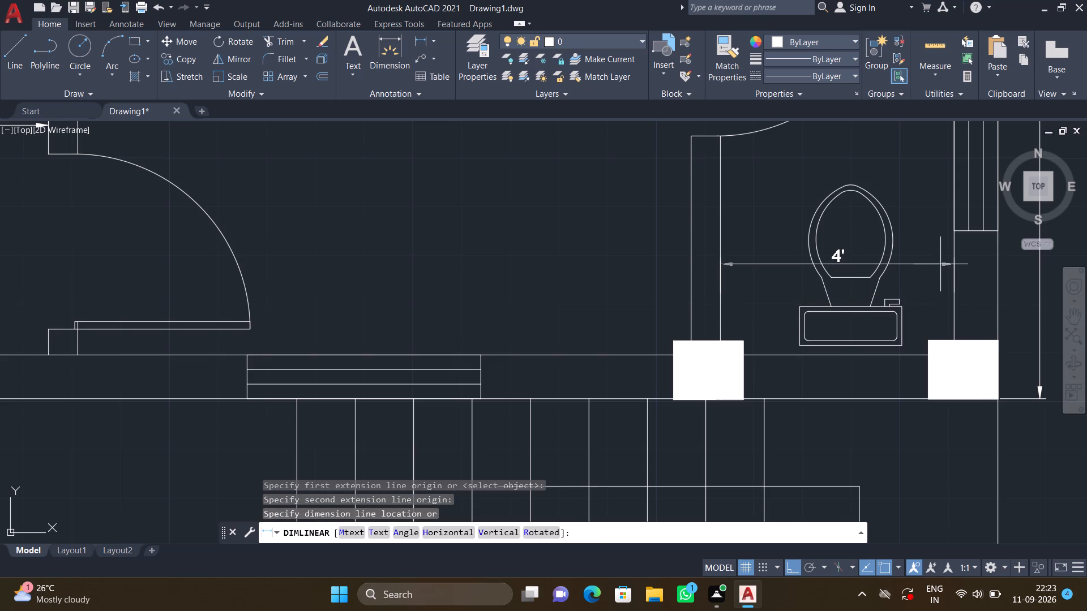
click(940, 264)
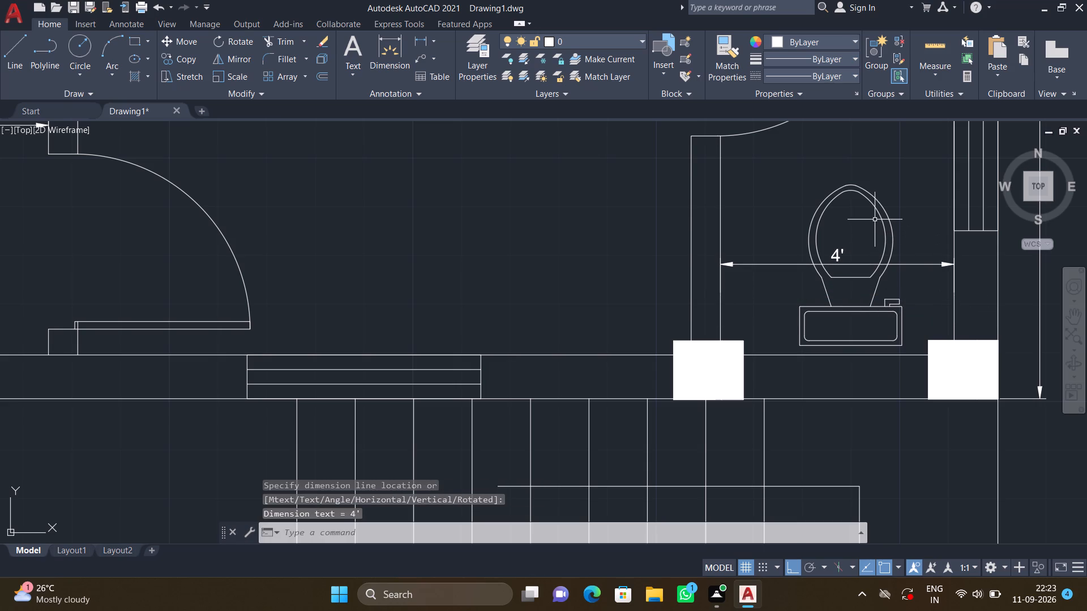
Add a vertical linear dimension for the same toilet's clear depth between its top and bottom walls' inner faces, placed beside its window wall.
key(space)
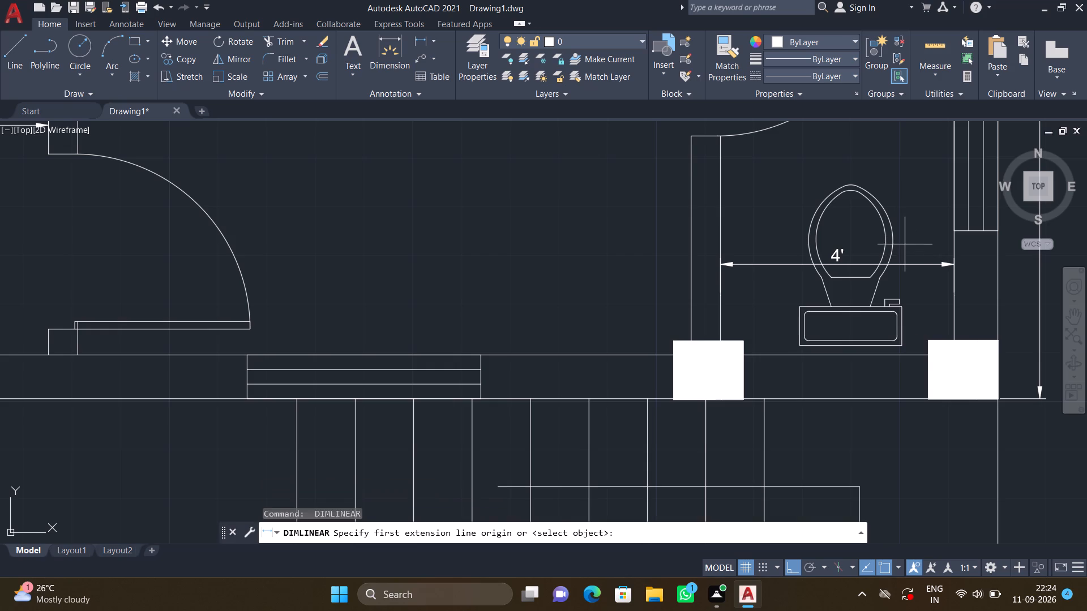
scroll(905, 239, down, 4)
scroll(908, 210, up, 2)
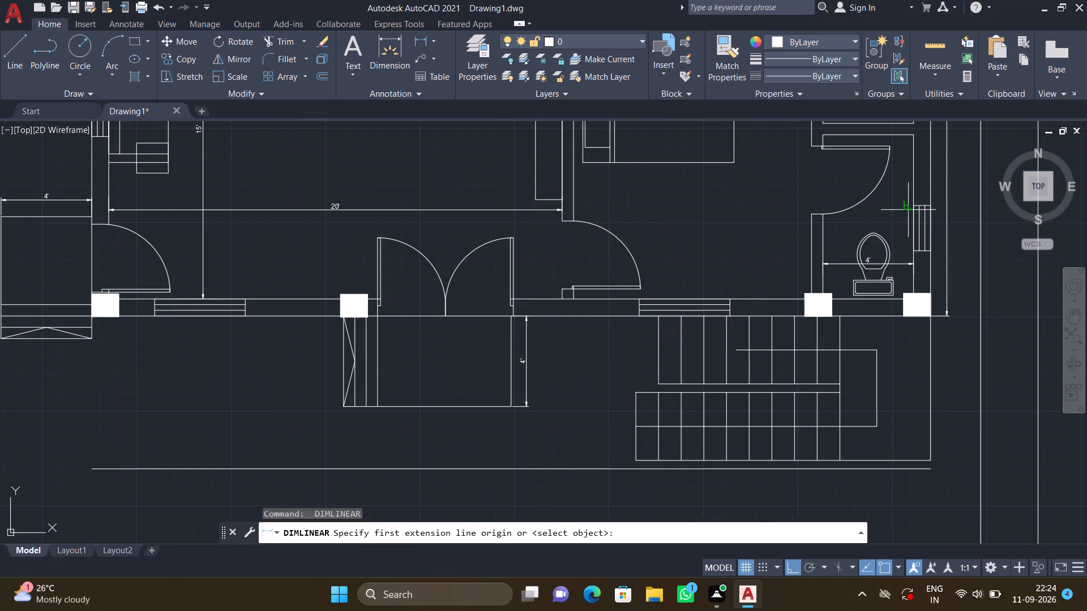
click(898, 137)
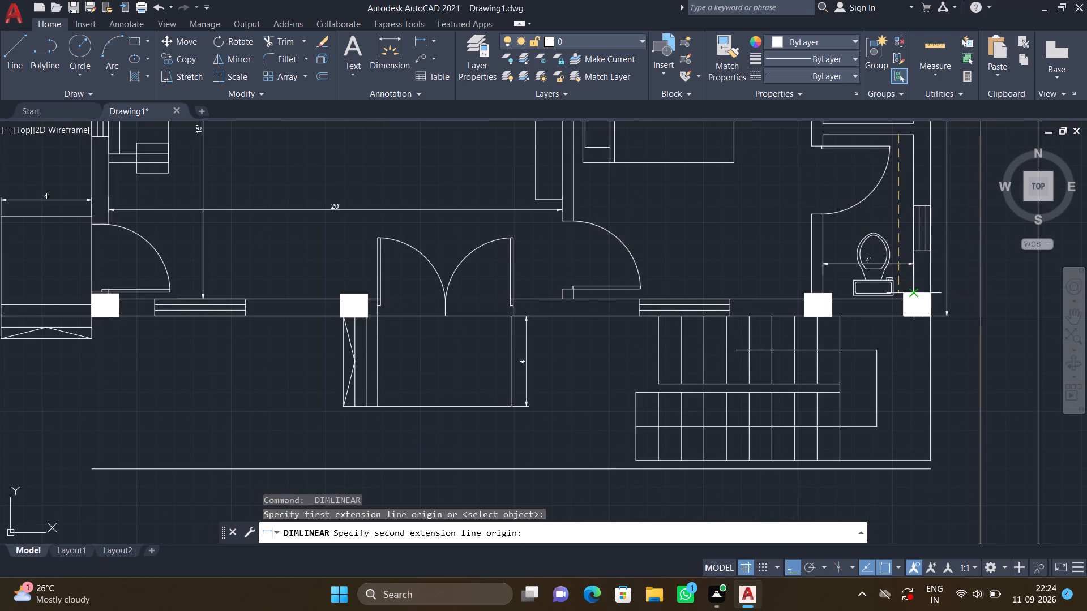
click(896, 300)
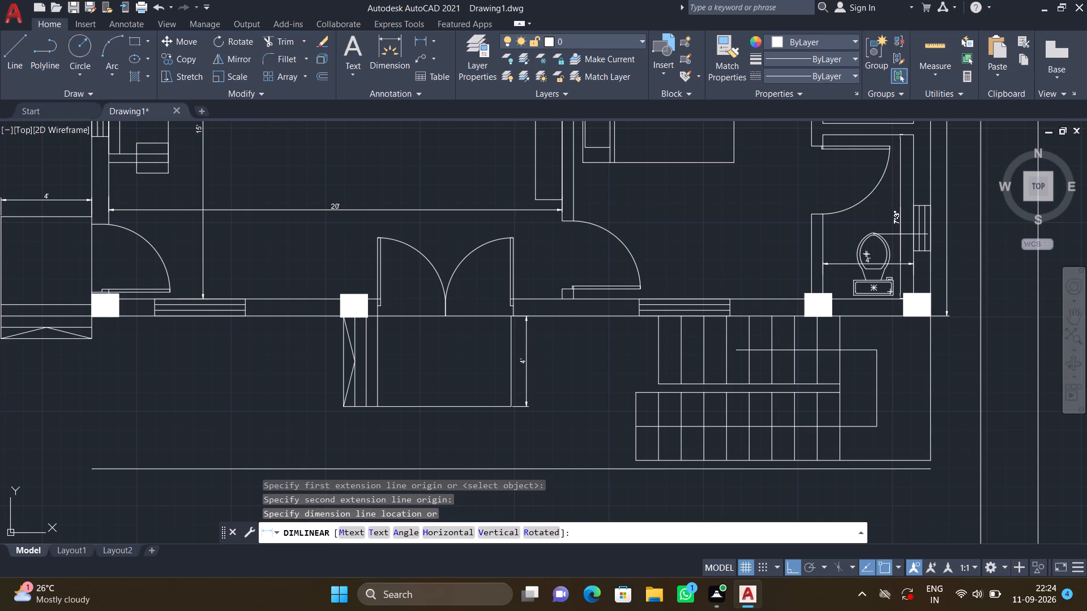
click(900, 234)
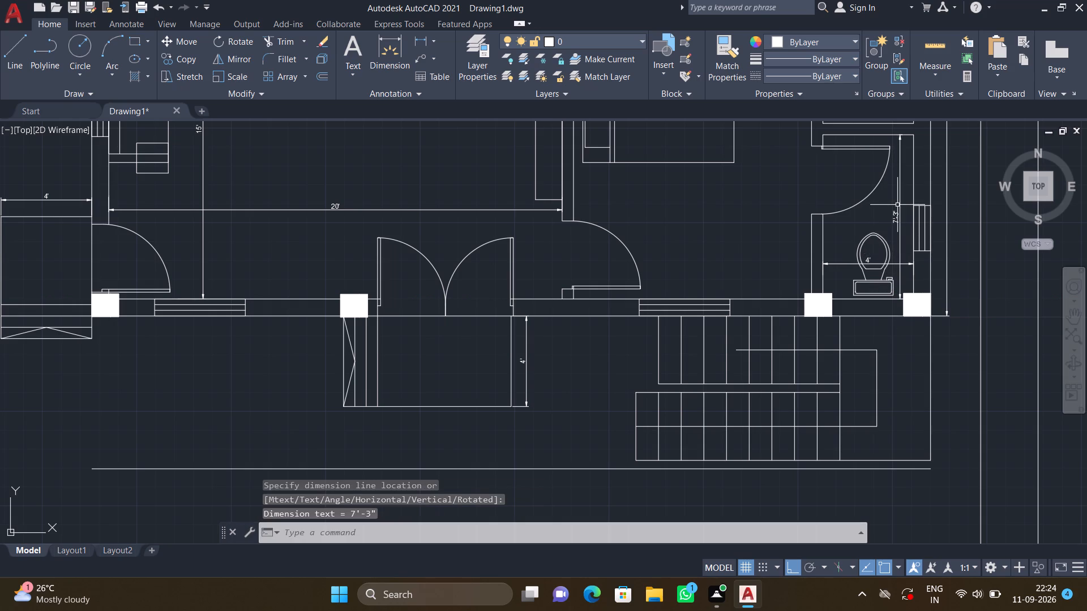
Add a horizontal linear dimension for the clear width of the small room above the toilet, placed just above its bottom wall.
scroll(897, 205, down, 1)
middle_drag(898, 193, 877, 303)
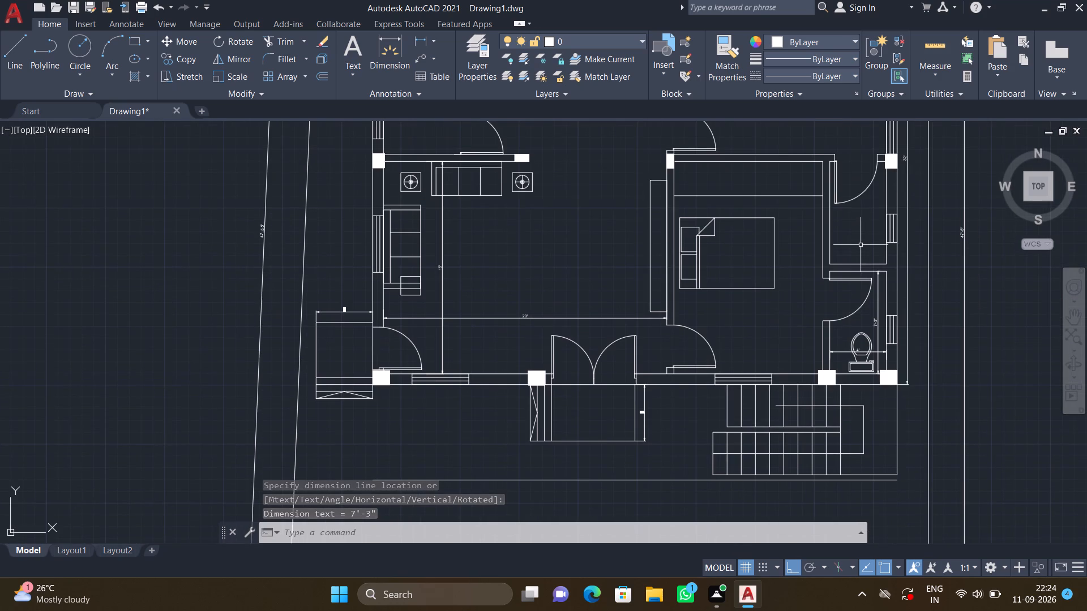
scroll(861, 244, up, 1)
key(space)
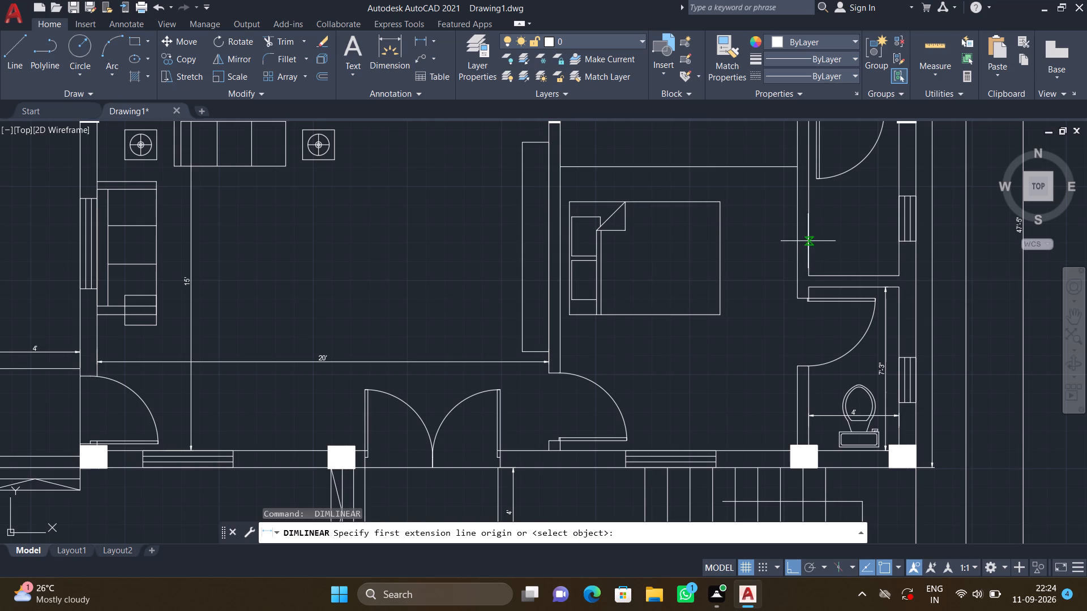
click(808, 241)
click(898, 242)
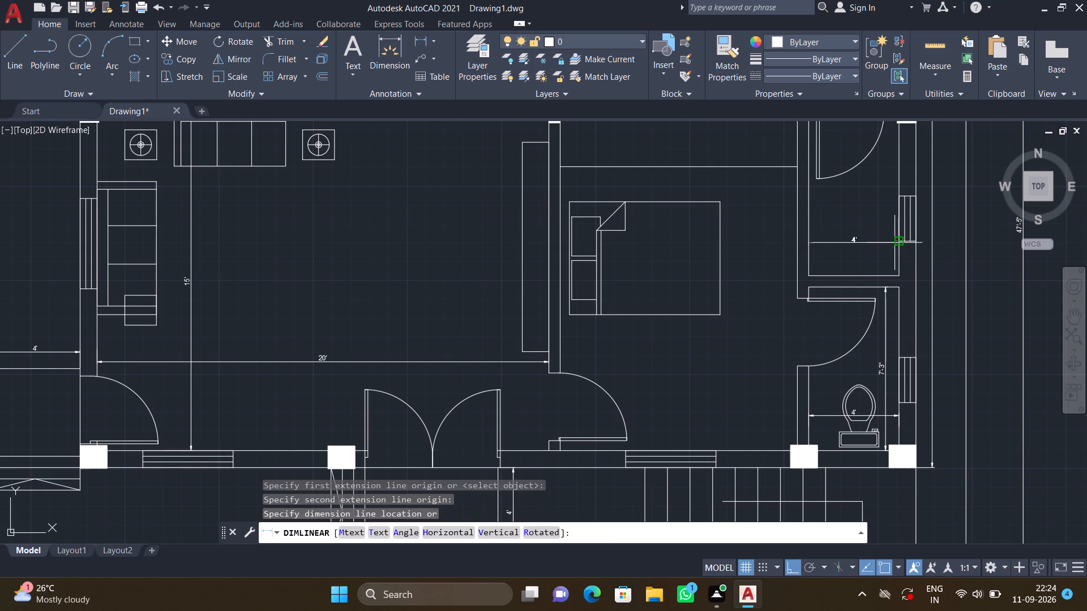
click(883, 251)
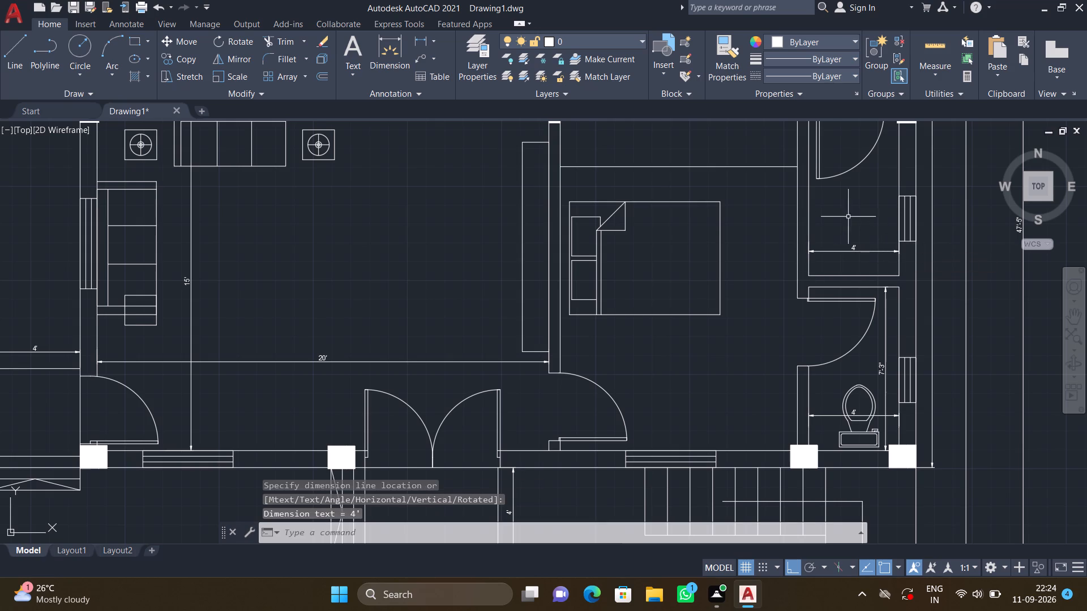
Add a vertical linear dimension for the clear depth of the small room above the lower right toilet, placed beside its window wall.
key(space)
scroll(875, 200, down, 2)
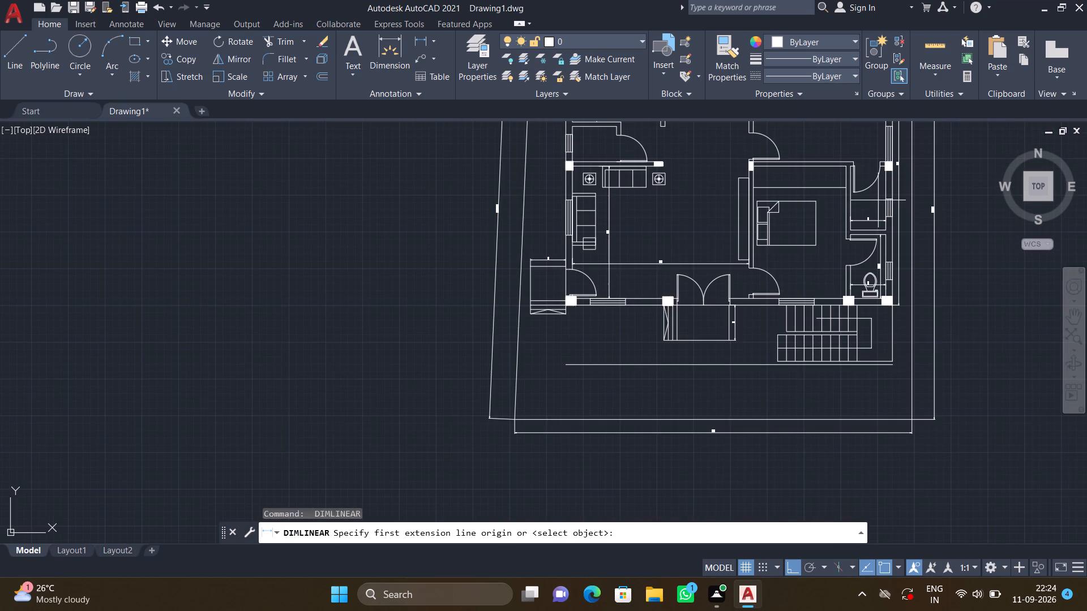
scroll(882, 173, up, 4)
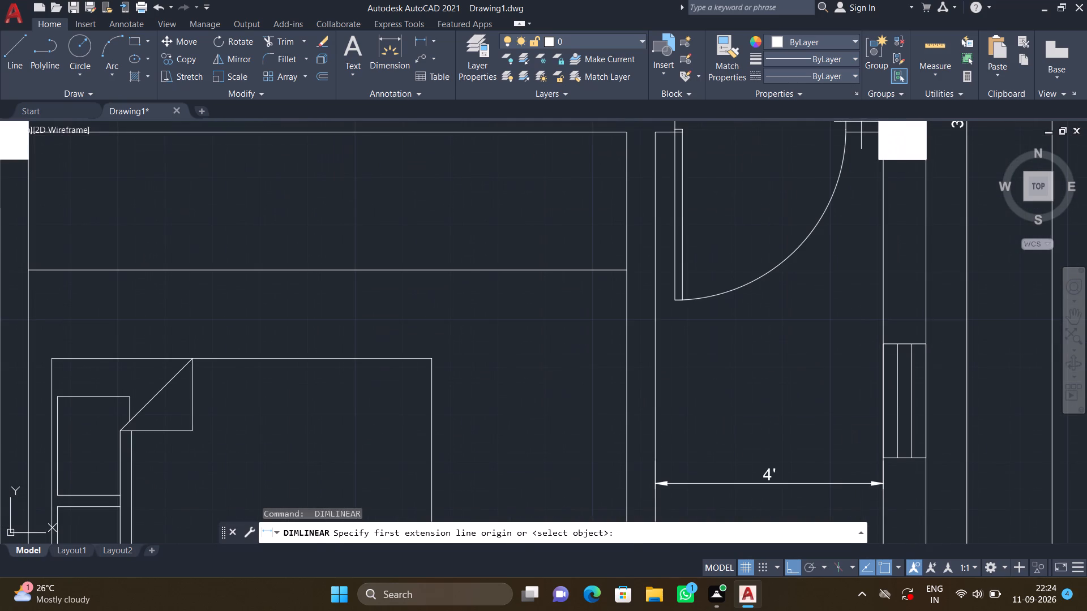
click(861, 130)
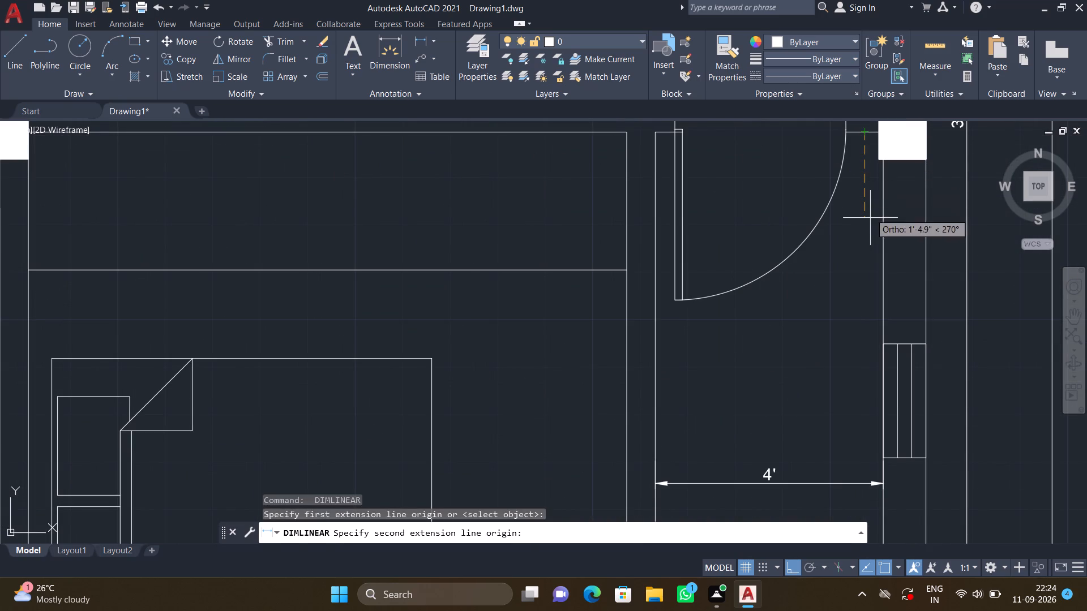
scroll(851, 446, down, 2)
scroll(853, 479, up, 2)
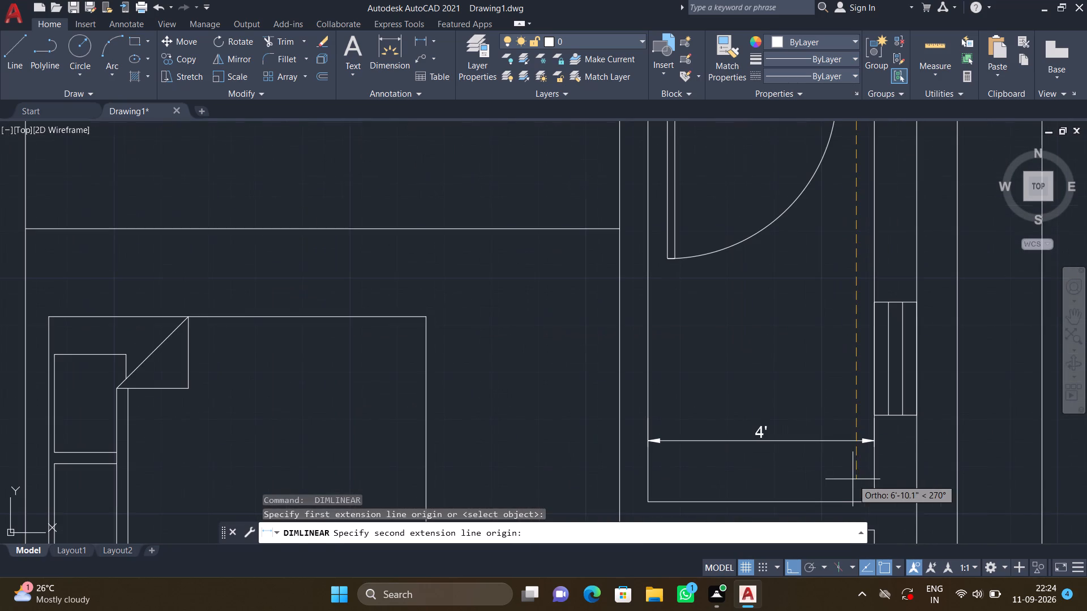
click(855, 500)
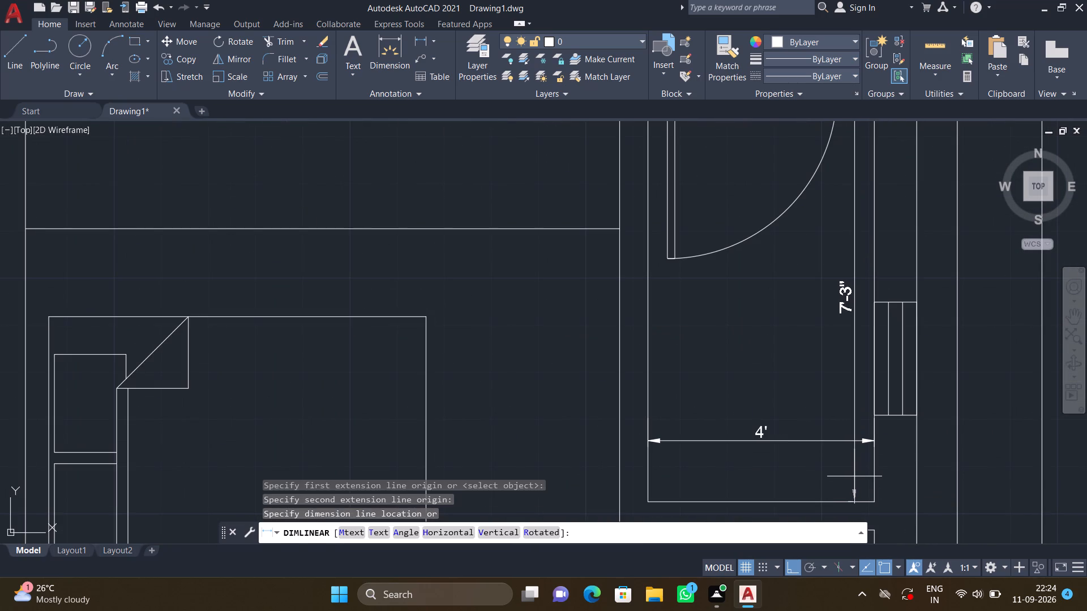
click(856, 476)
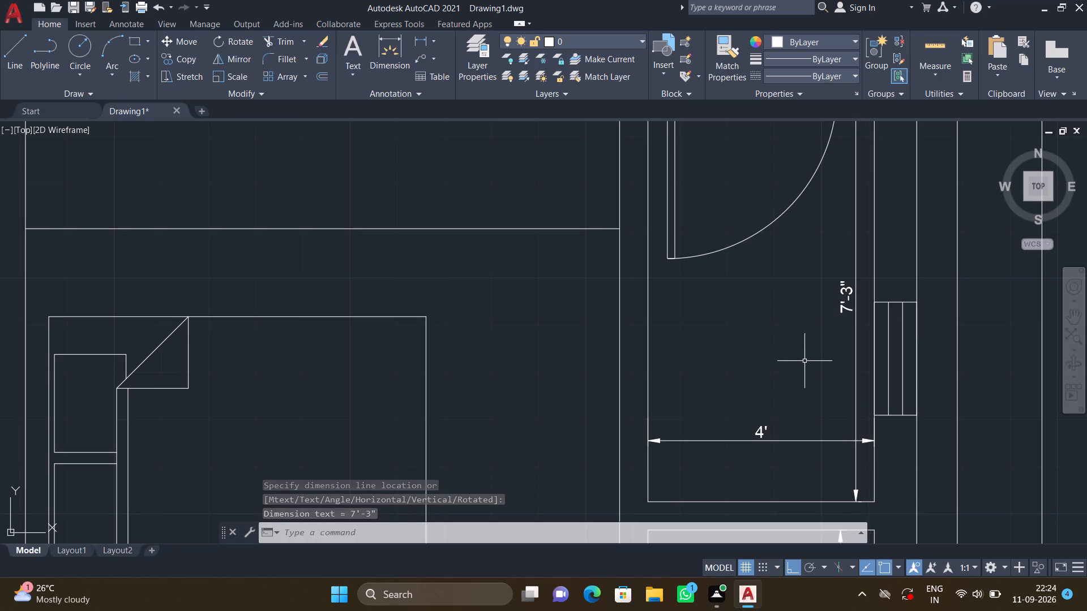
Add a horizontal linear dimension for the lower bedroom's clear width between its side walls' inner faces, placed between the wardrobe and bed.
scroll(719, 368, down, 3)
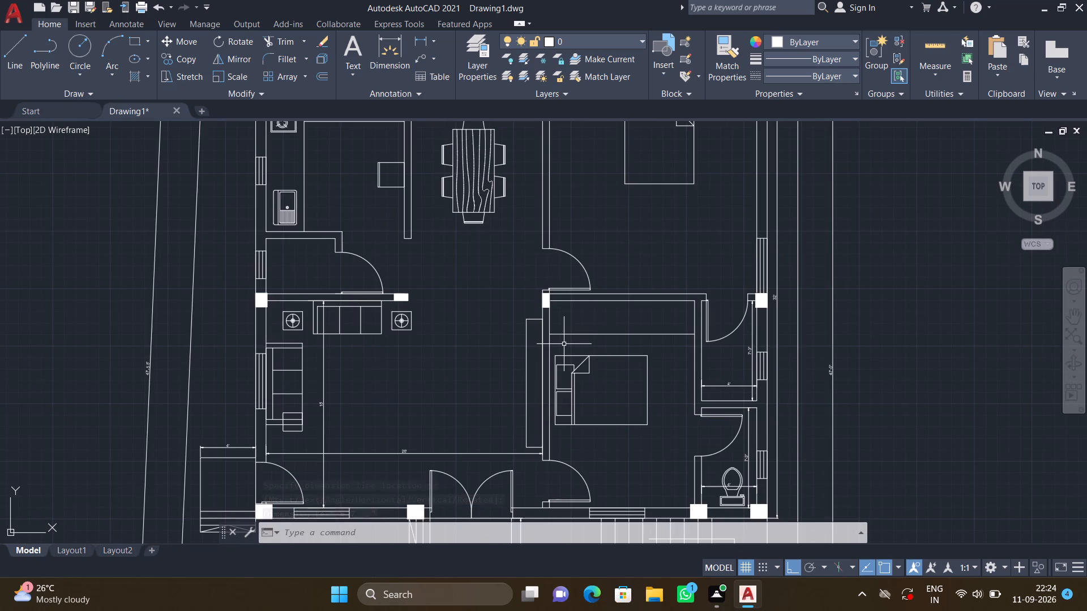
scroll(552, 343, up, 2)
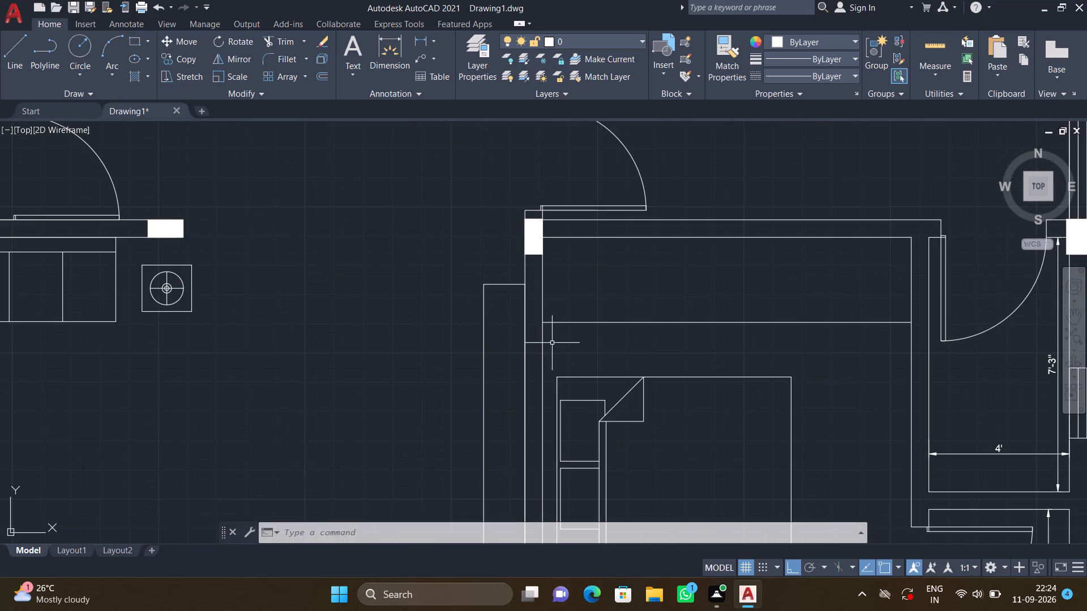
key(space)
click(544, 346)
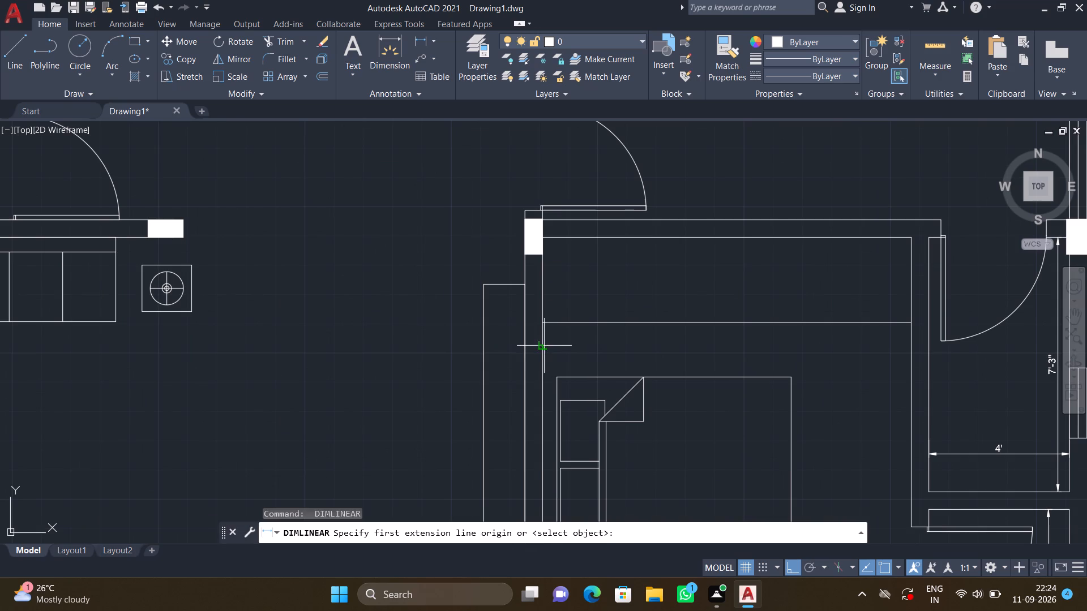
click(910, 342)
click(878, 351)
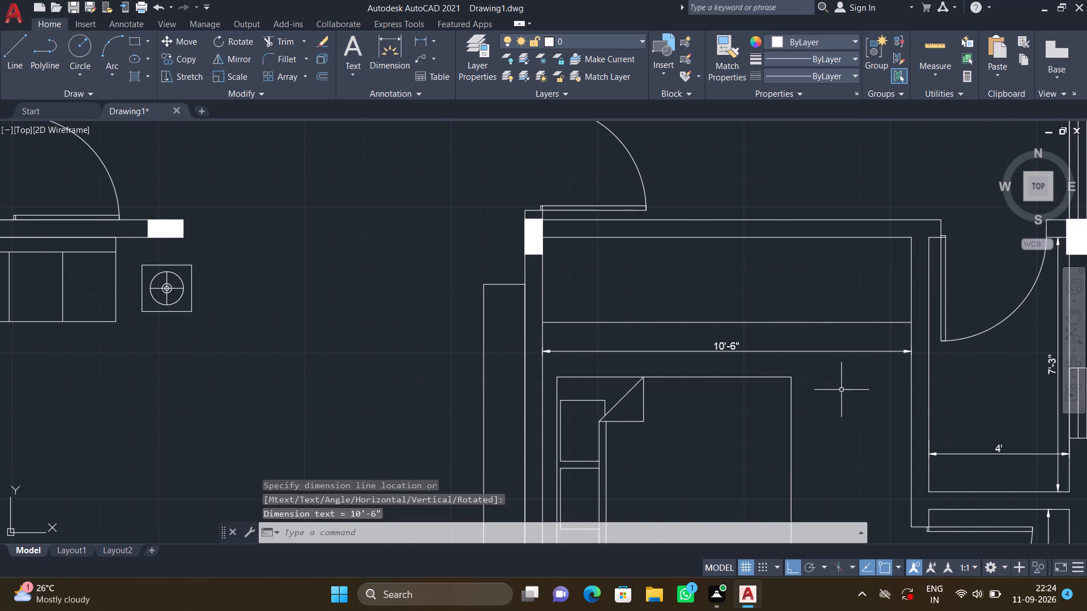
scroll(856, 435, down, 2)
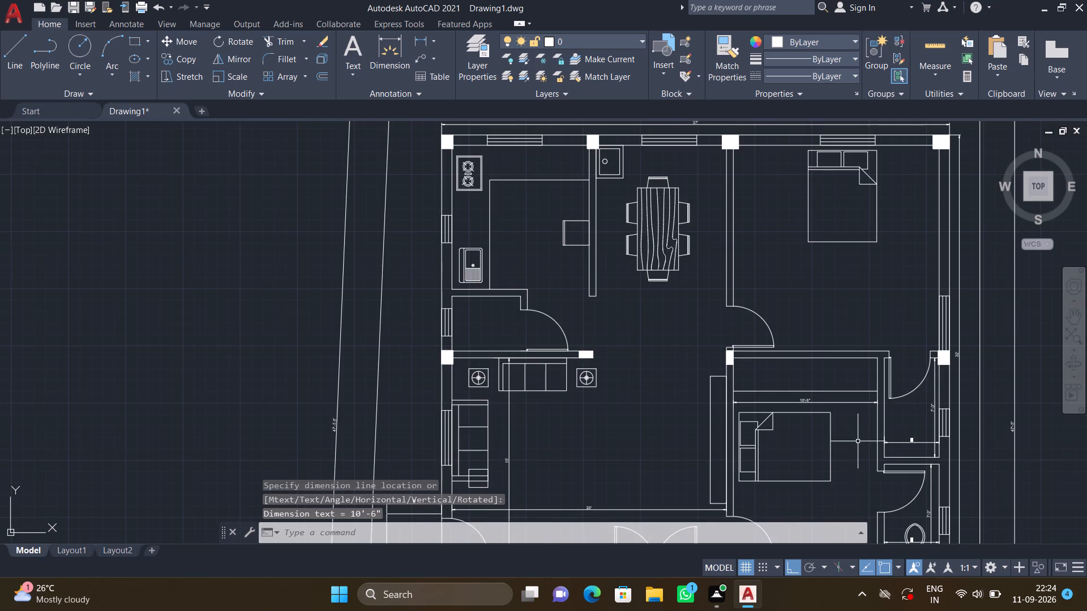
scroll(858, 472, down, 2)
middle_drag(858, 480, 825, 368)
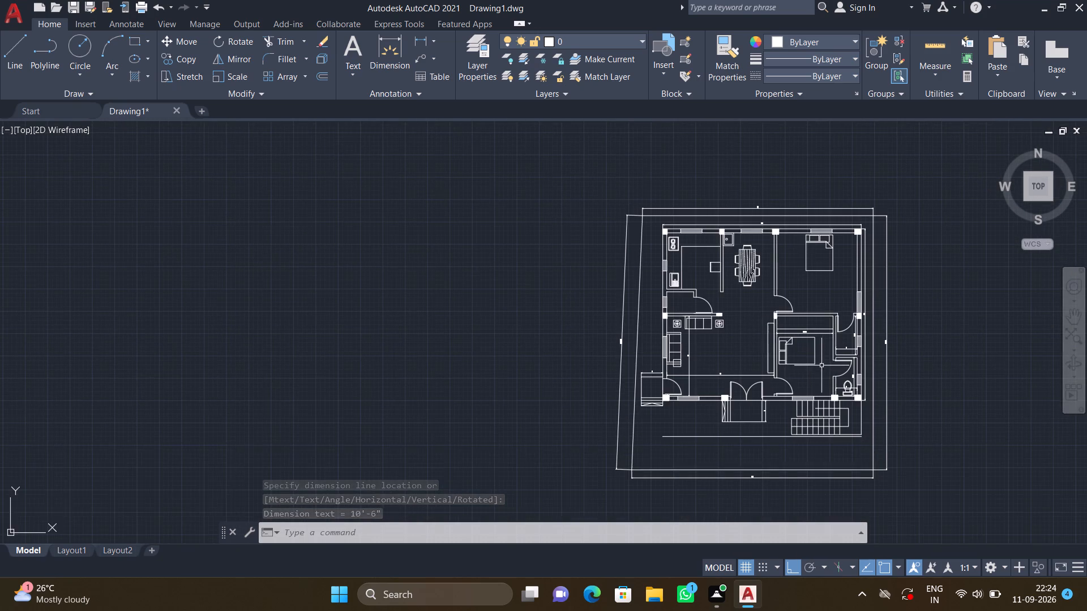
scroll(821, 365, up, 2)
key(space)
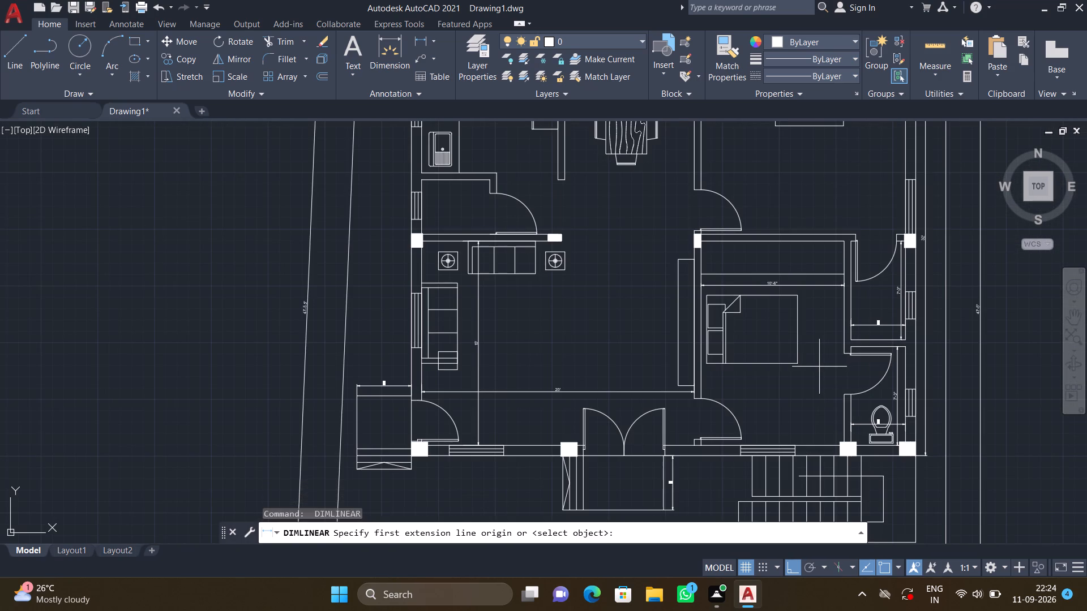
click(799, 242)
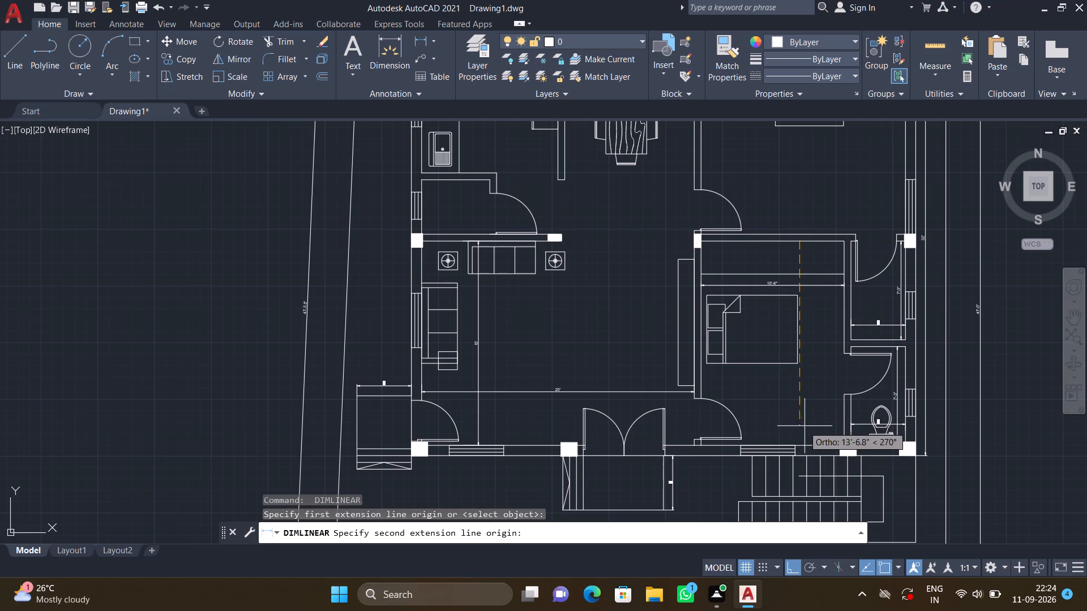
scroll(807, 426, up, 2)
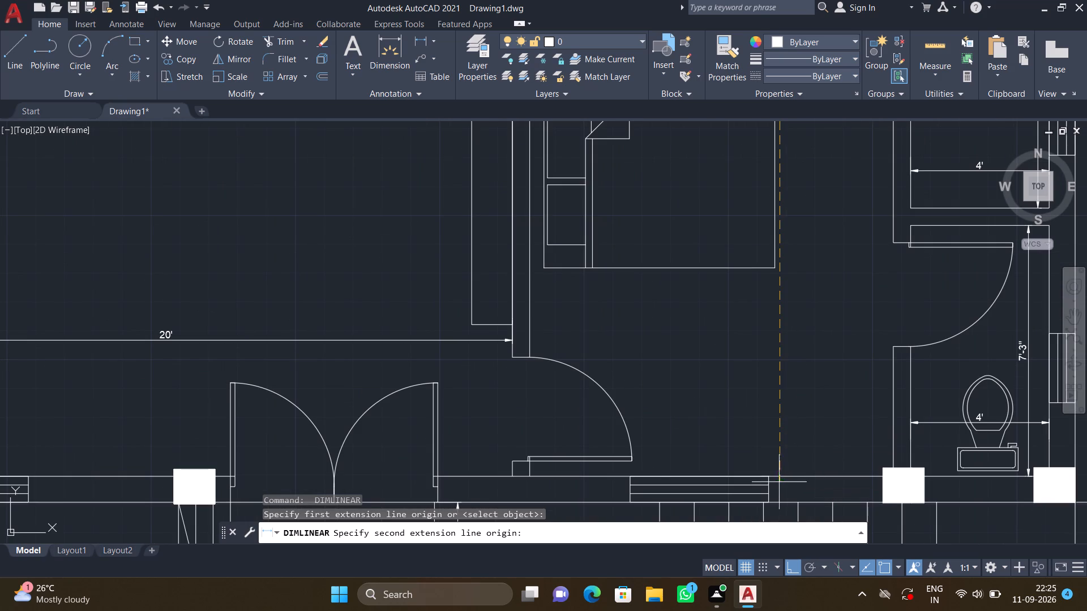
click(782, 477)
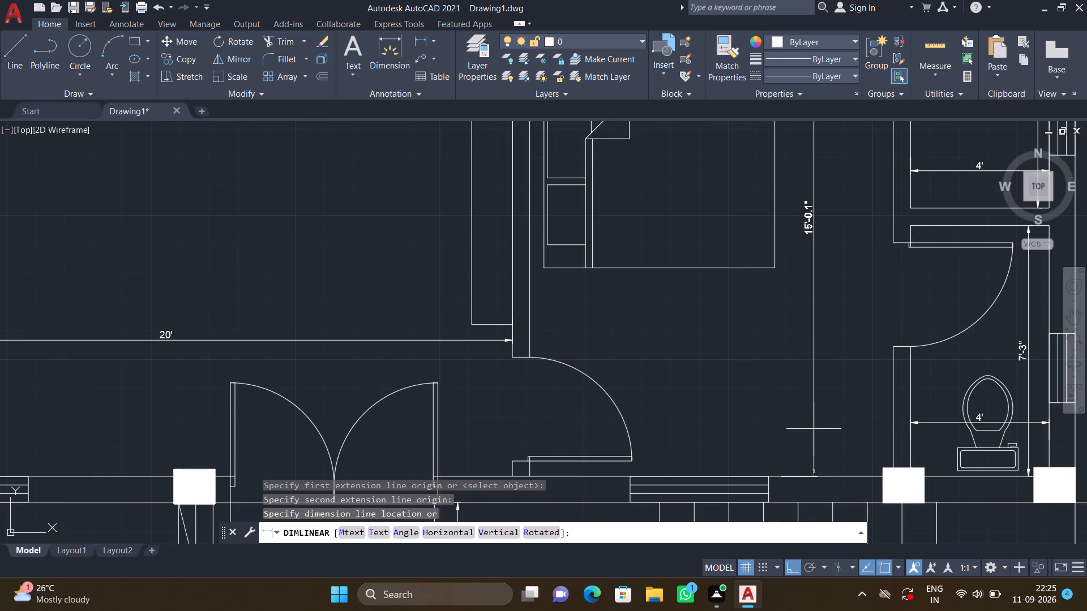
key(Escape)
Add a vertical linear dimension for the lower bedroom's clear depth between its top and bottom walls' inner faces, placed just right of the bed.
scroll(820, 403, down, 2)
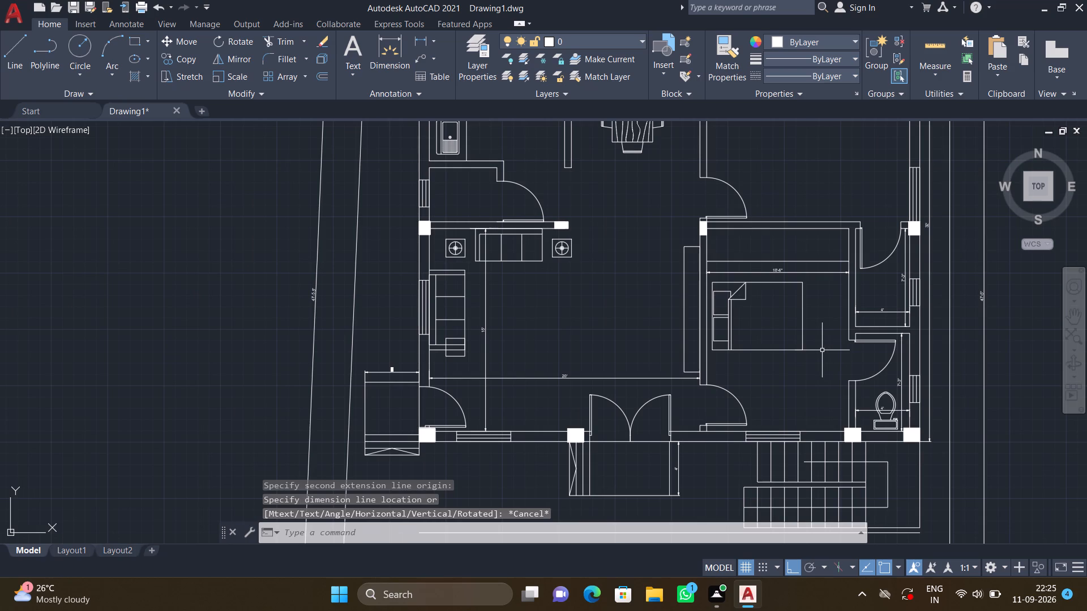
key(space)
scroll(824, 307, up, 1)
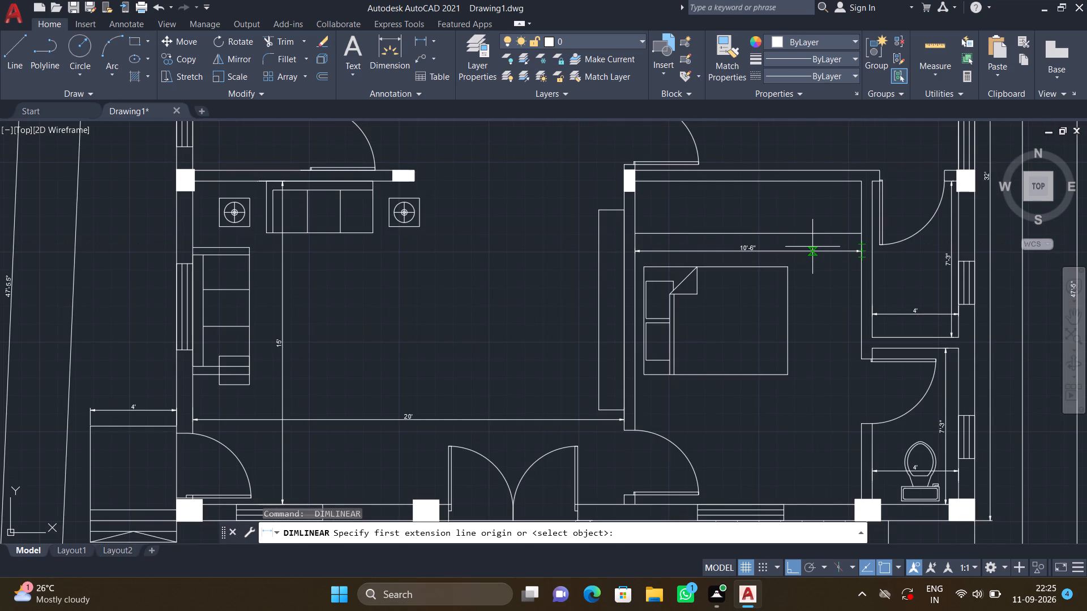
click(803, 181)
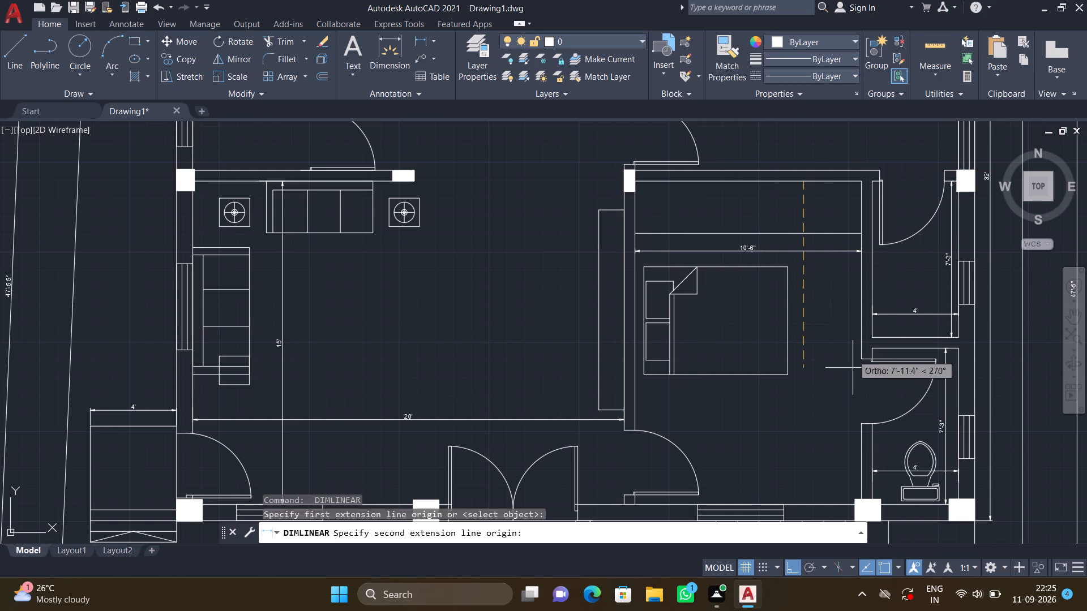
click(803, 505)
scroll(813, 363, up, 2)
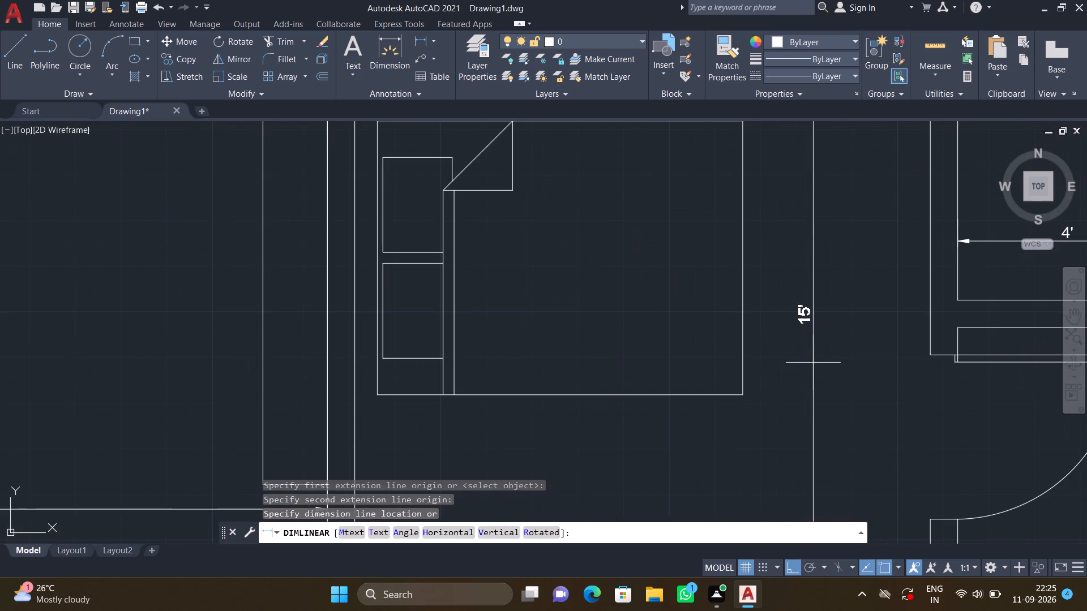
click(831, 339)
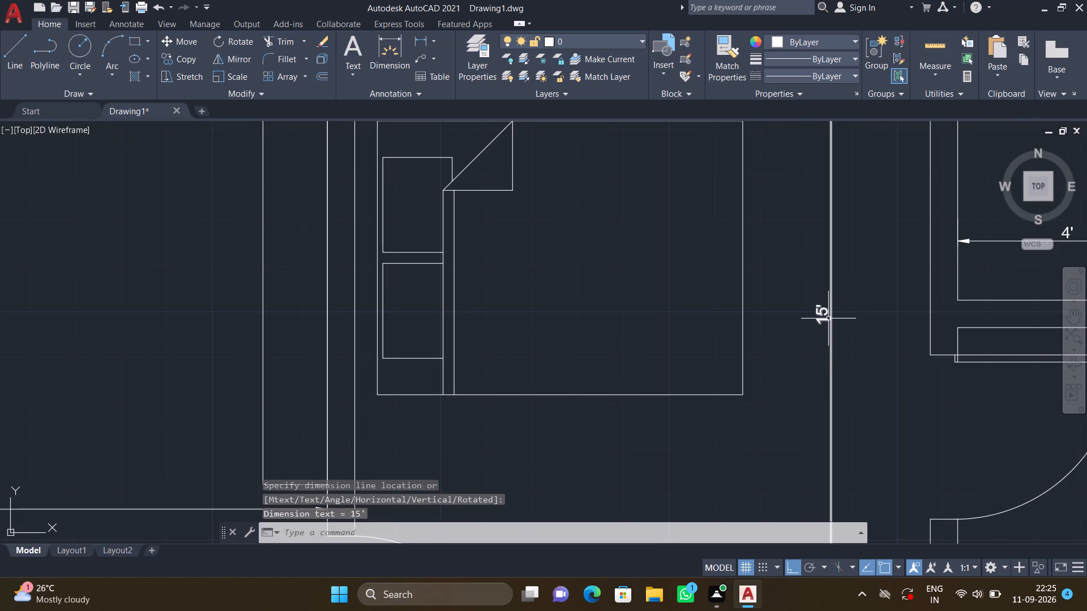
Add a vertical linear dimension for the clear depth of the small room below the kitchen, placed near the room's middle.
scroll(830, 287, down, 2)
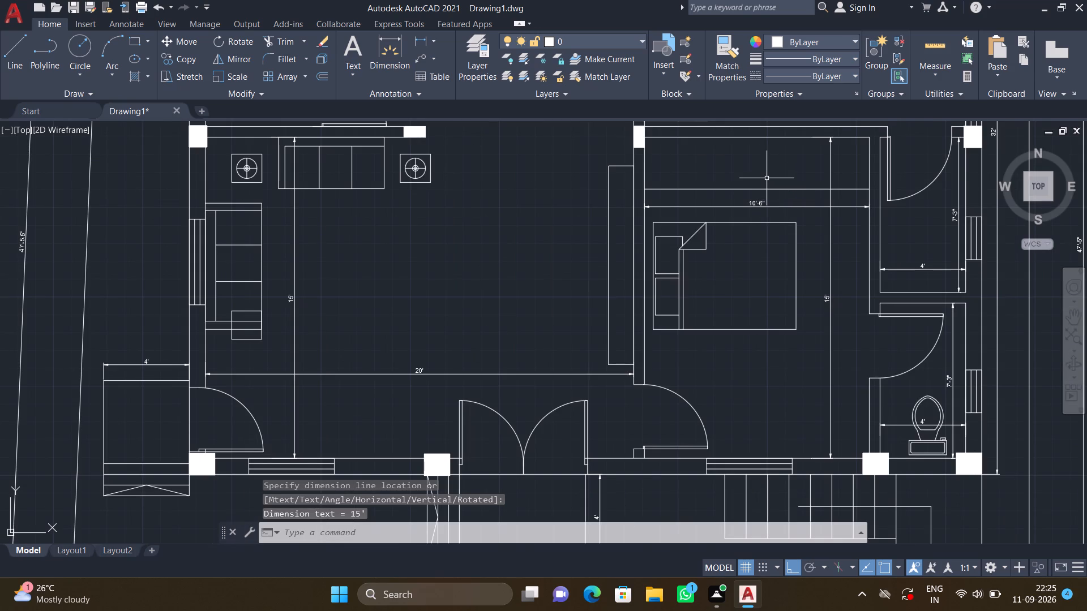
scroll(767, 178, down, 2)
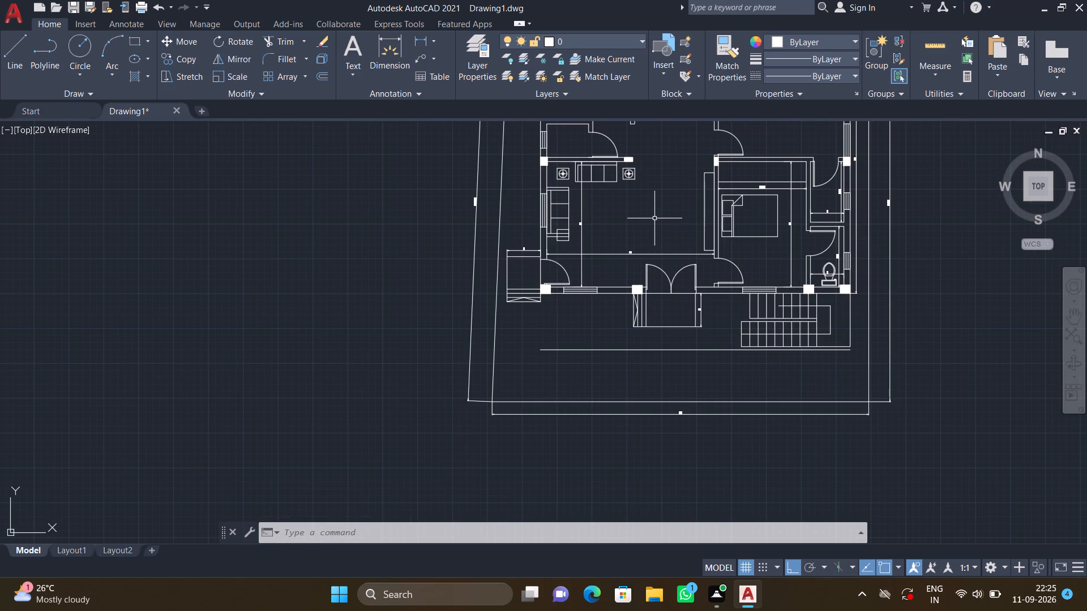
middle_drag(632, 223, 678, 389)
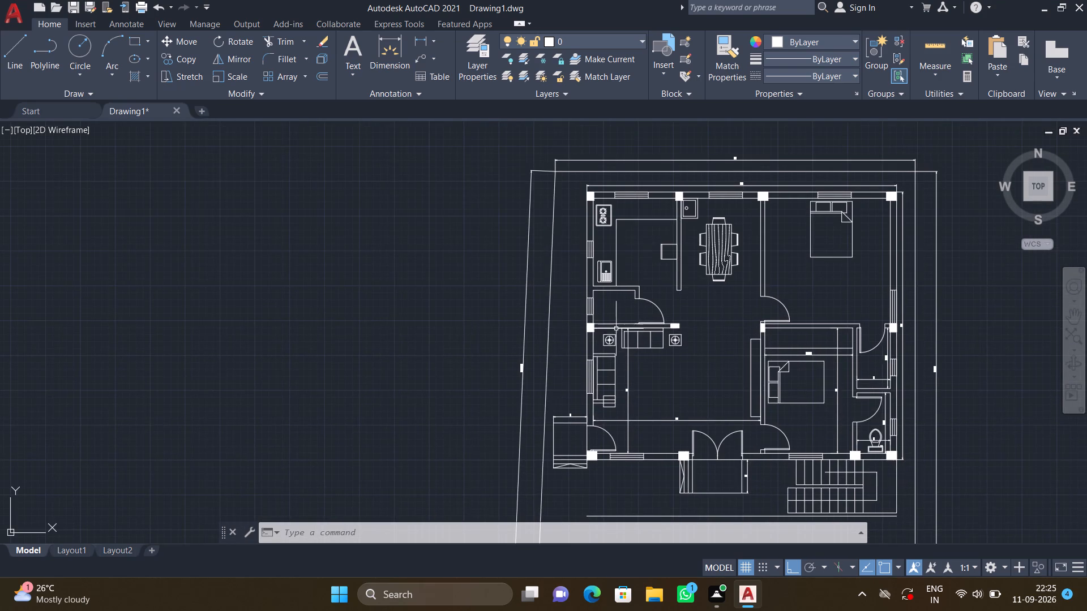
scroll(612, 315, up, 1)
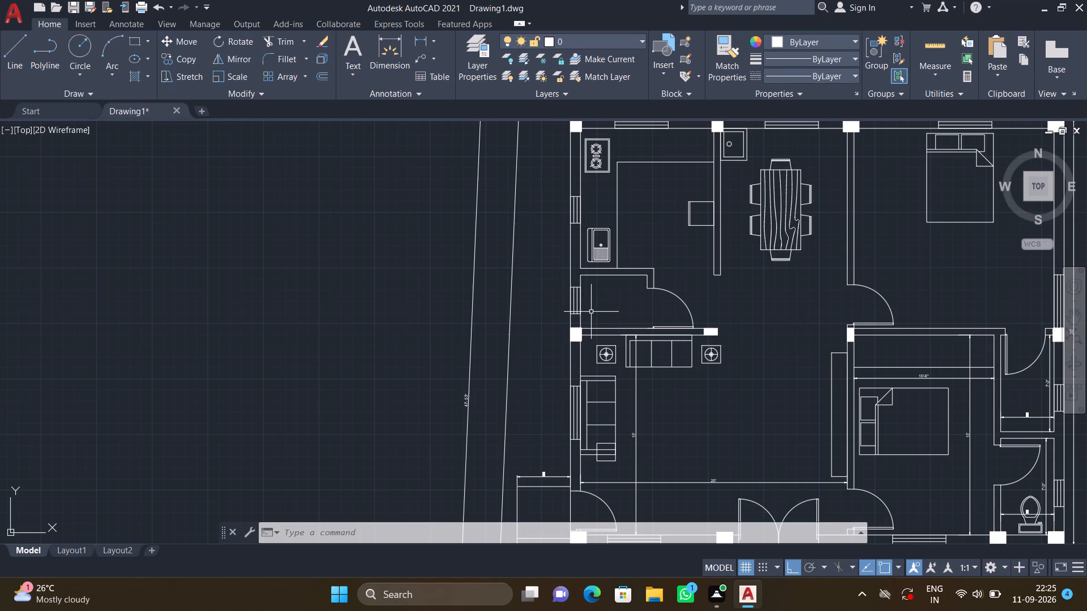
key(space)
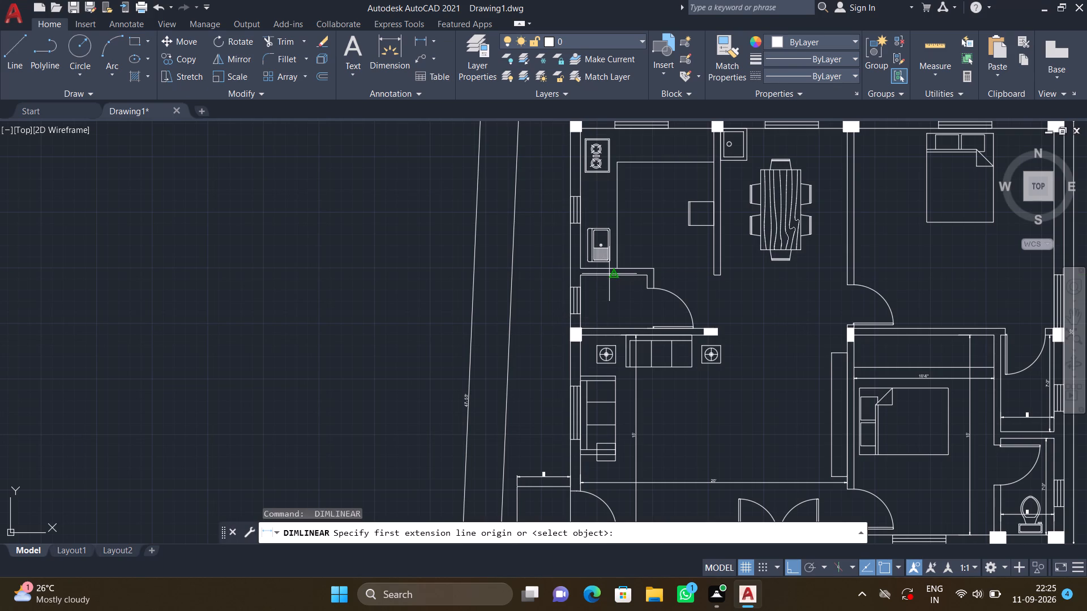
click(609, 274)
scroll(609, 310, up, 1)
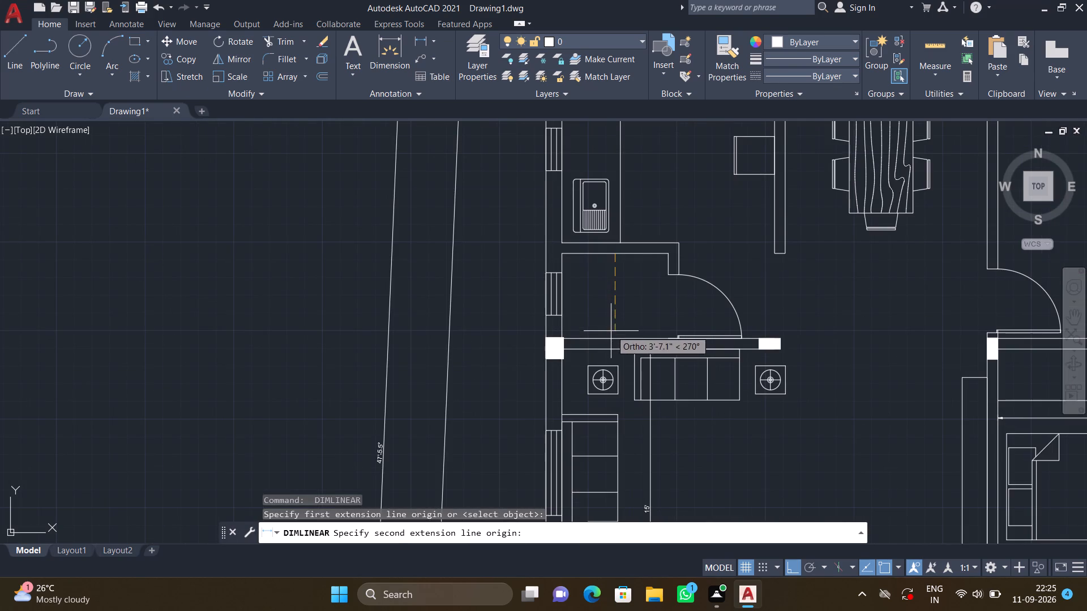
click(613, 337)
click(621, 309)
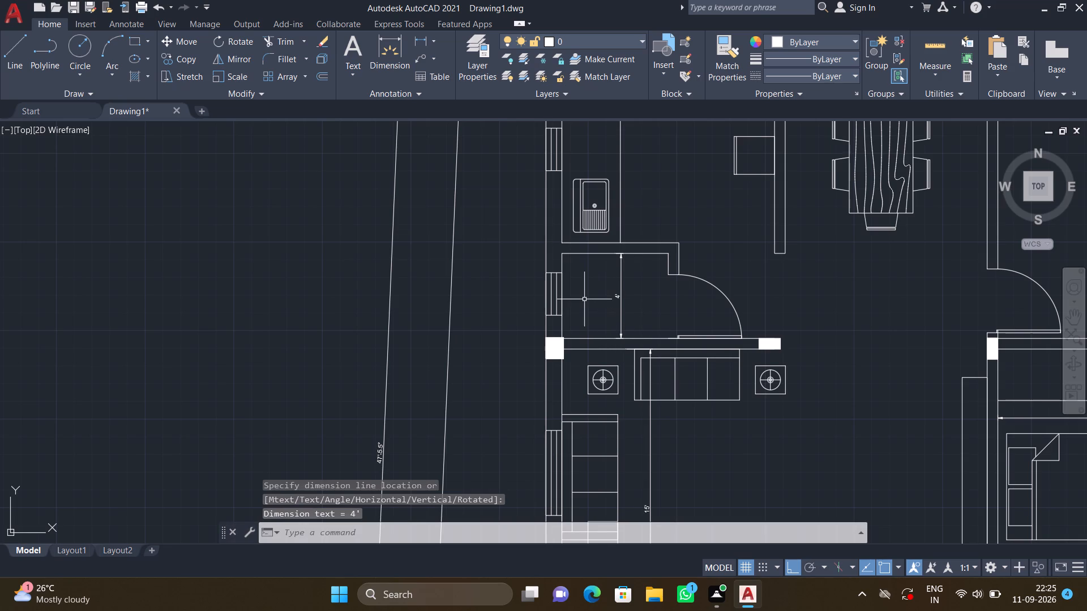
Add a horizontal linear dimension for the same small room's clear width between its side walls' inner faces, placed just below its top wall.
key(space)
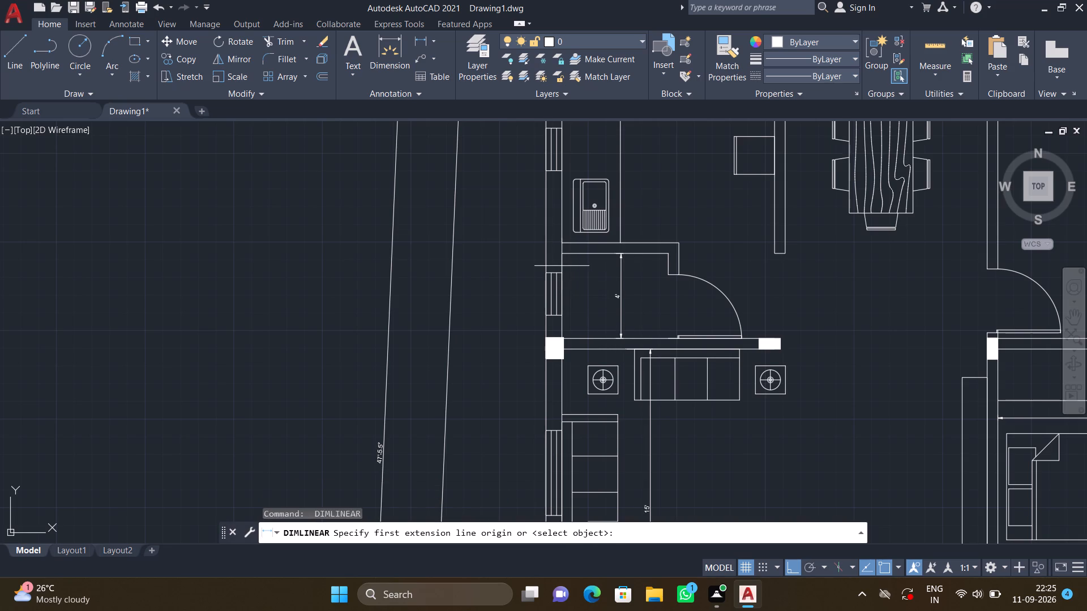
click(561, 263)
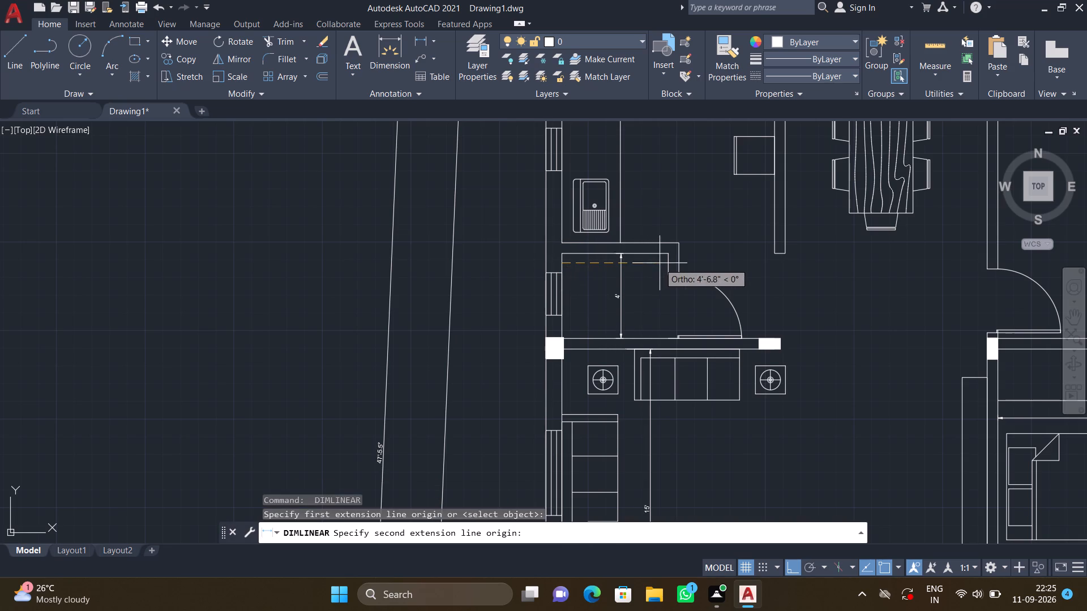
click(671, 265)
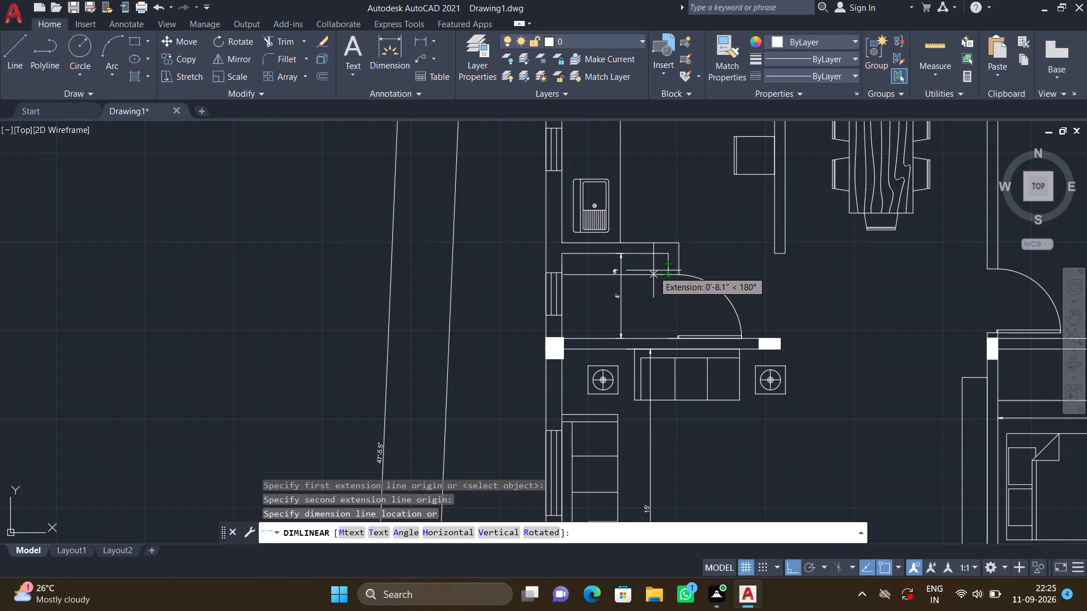
click(653, 267)
scroll(634, 267, up, 1)
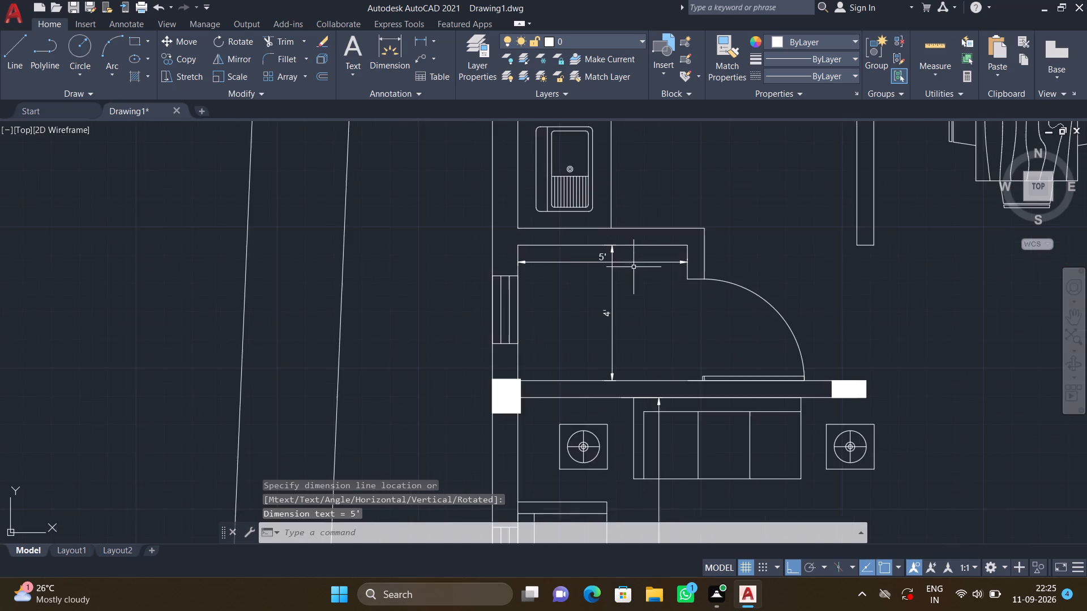
scroll(634, 267, up, 1)
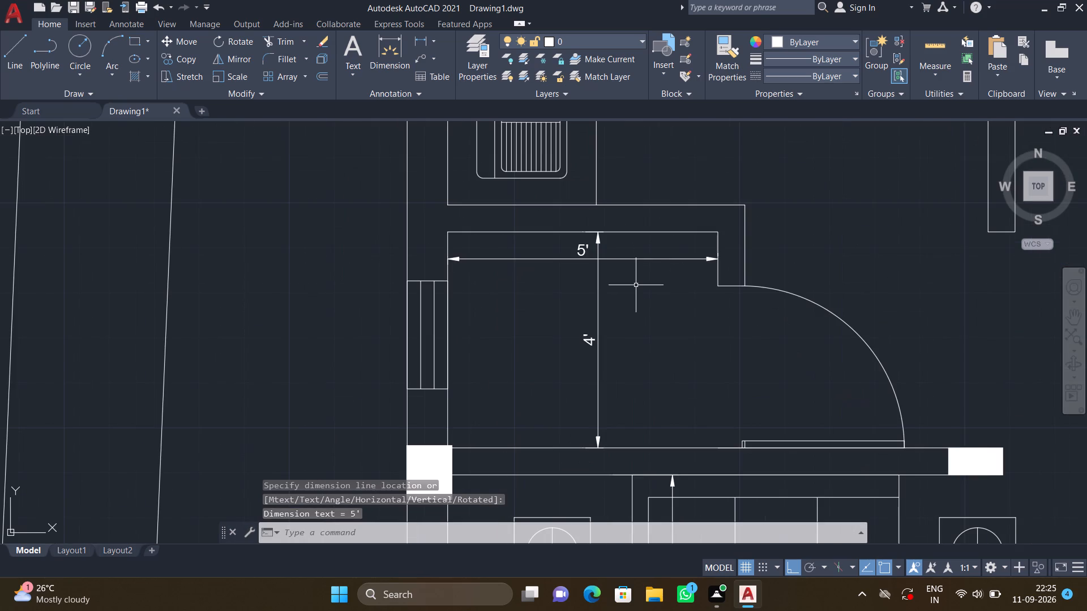
scroll(637, 292, down, 2)
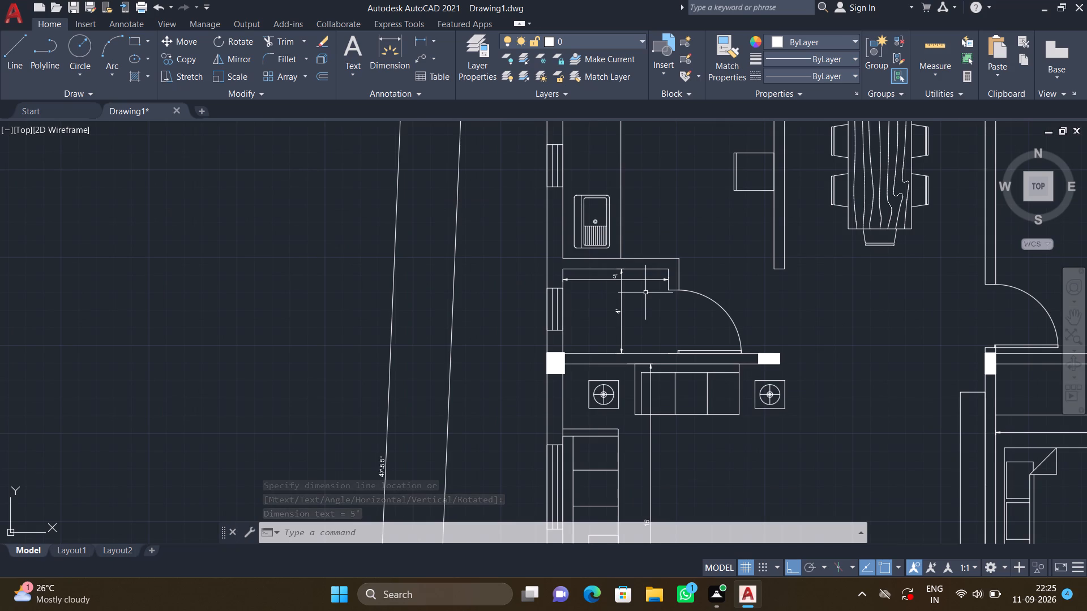
Add a vertical linear dimension for the kitchen's clear depth between its top and bottom walls' inner faces, placed just right of the counter edge.
scroll(624, 247, down, 1)
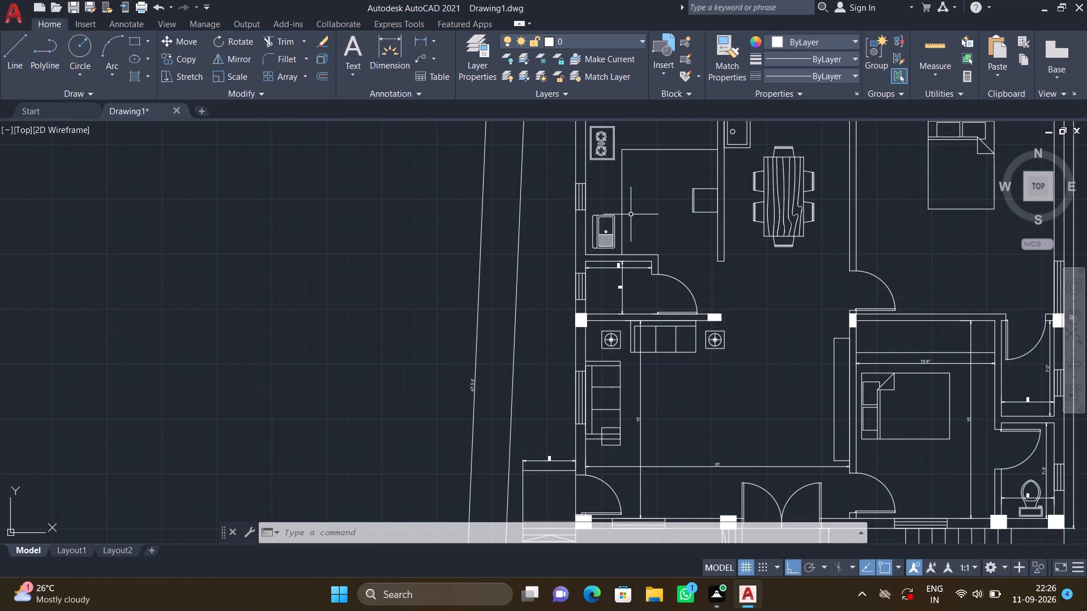
scroll(631, 214, down, 1)
scroll(638, 199, up, 1)
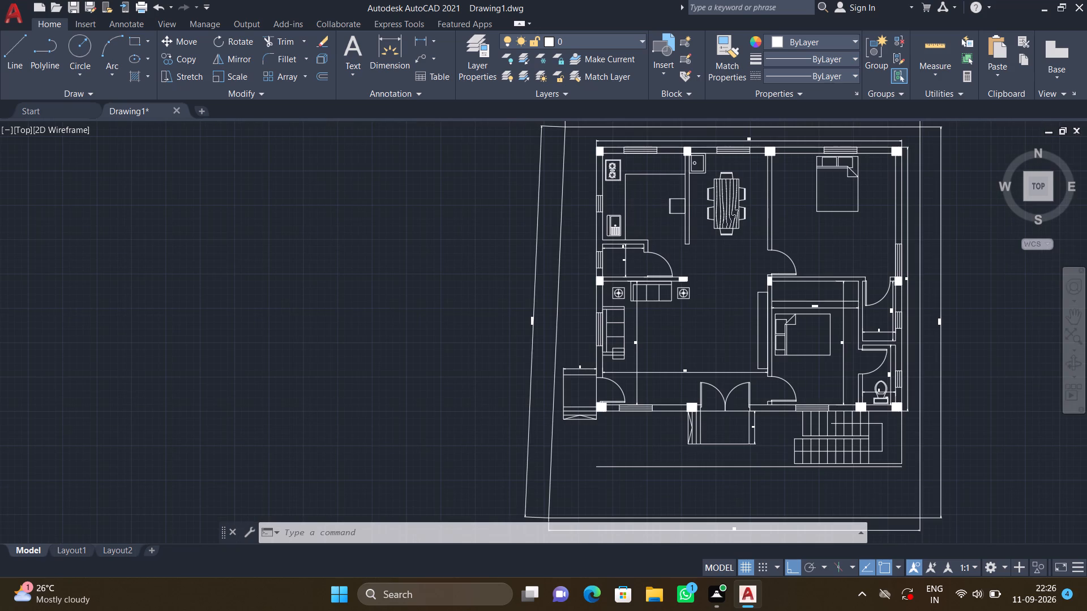
key(space)
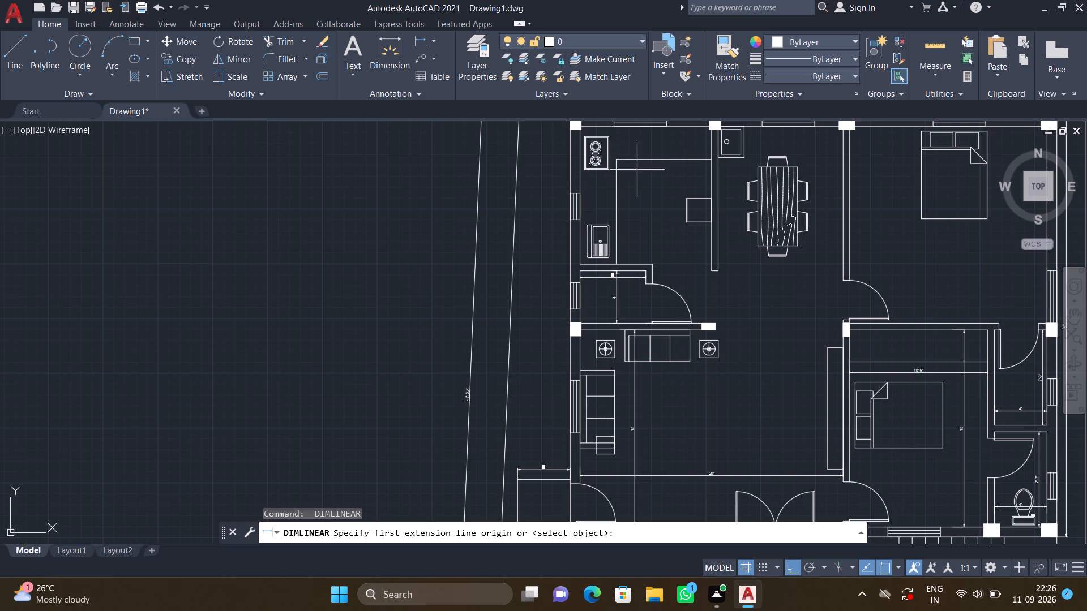
middle_drag(630, 172, 679, 258)
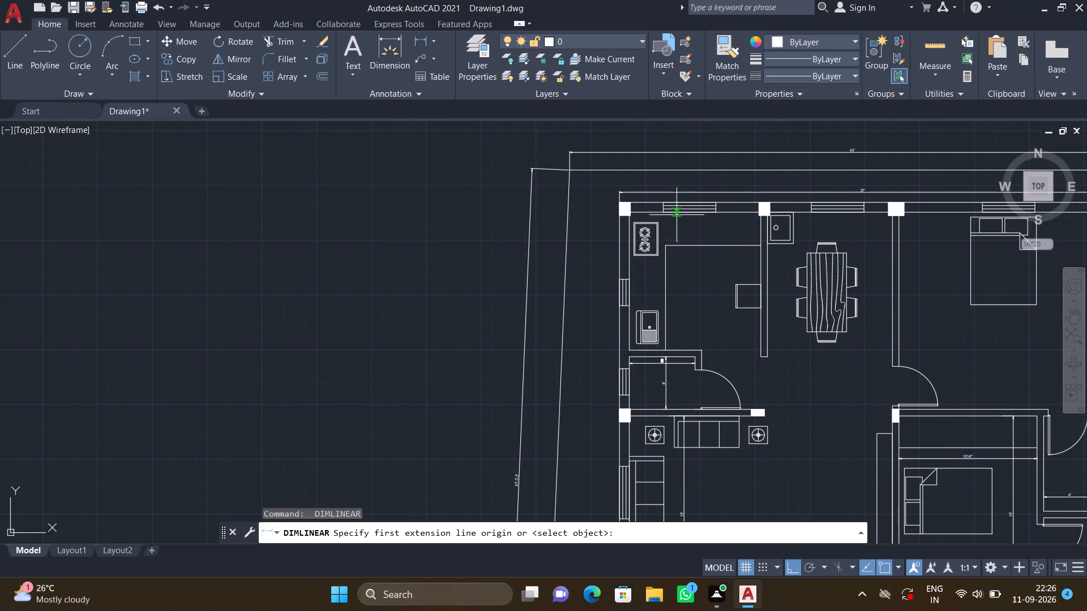
click(677, 212)
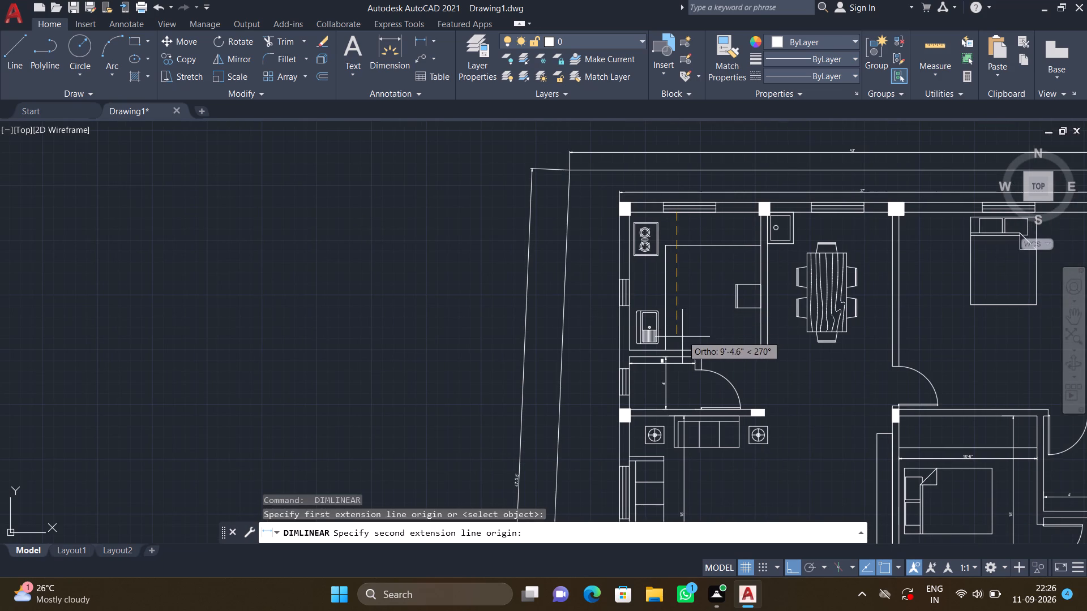
click(679, 346)
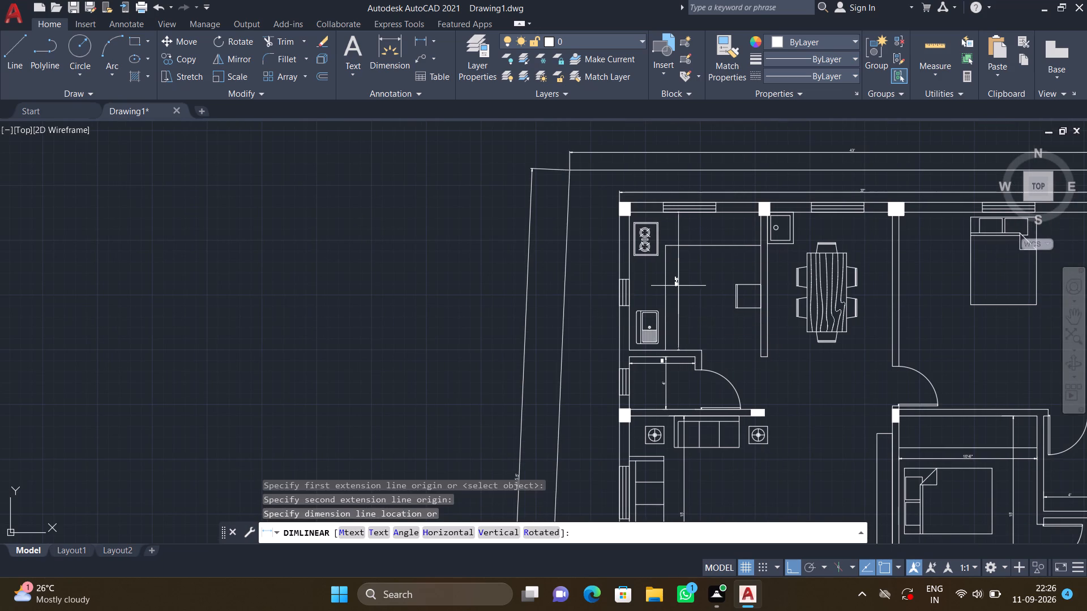
scroll(678, 282, up, 2)
click(694, 285)
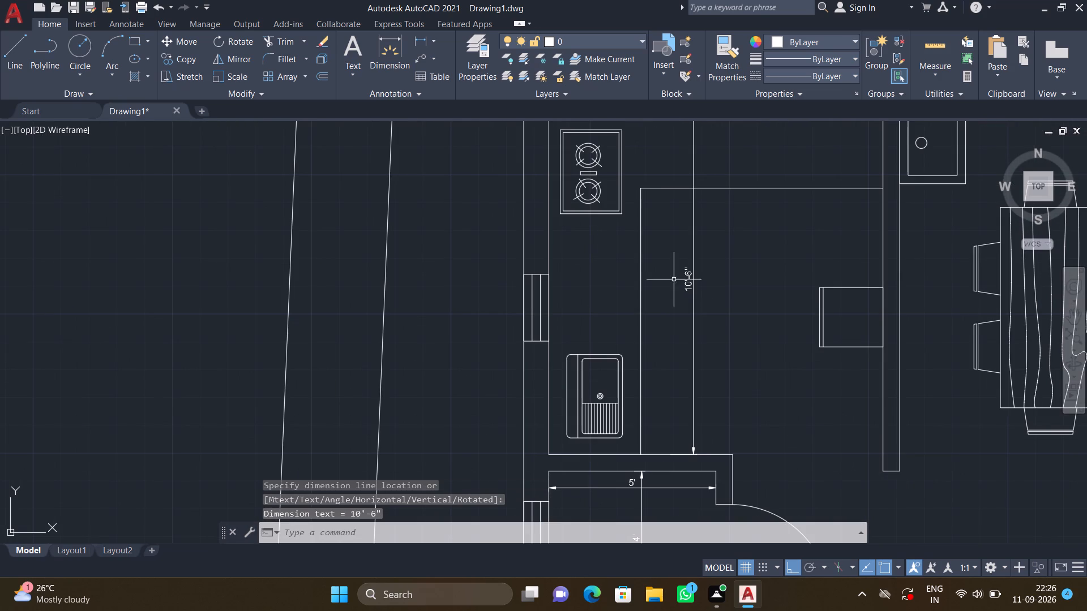
Add a horizontal linear dimension for the kitchen's clear width between its side walls' inner faces, placed along the refrigerator's lower edge.
key(space)
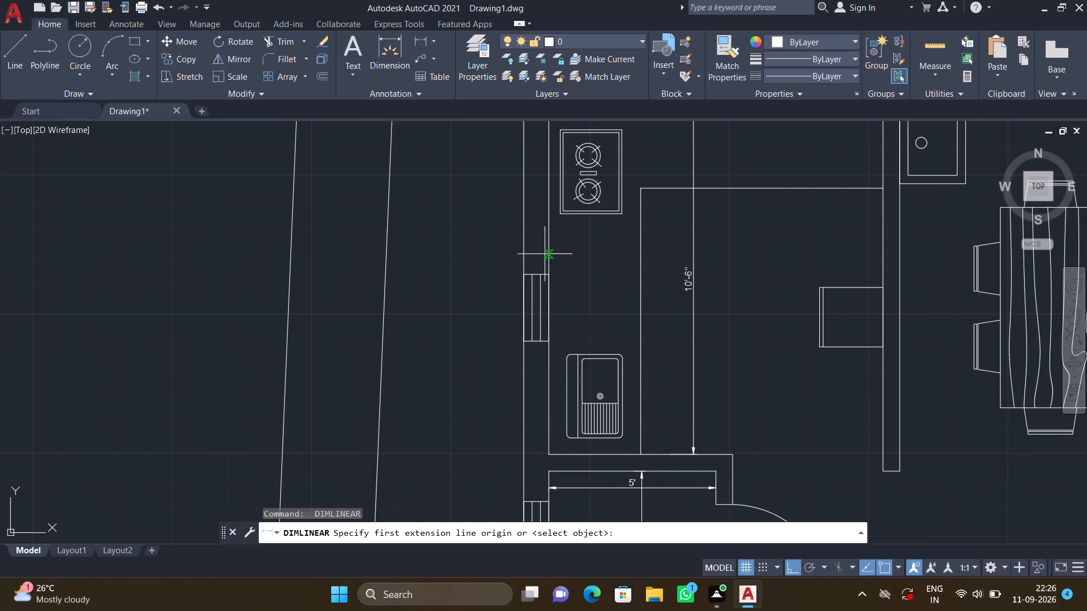
click(547, 313)
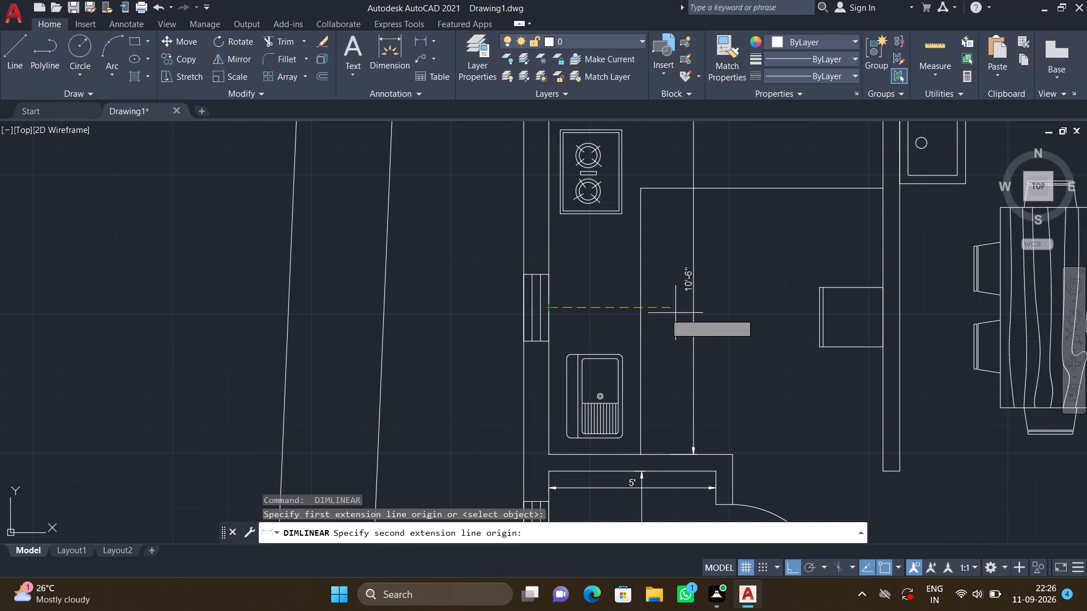
click(884, 307)
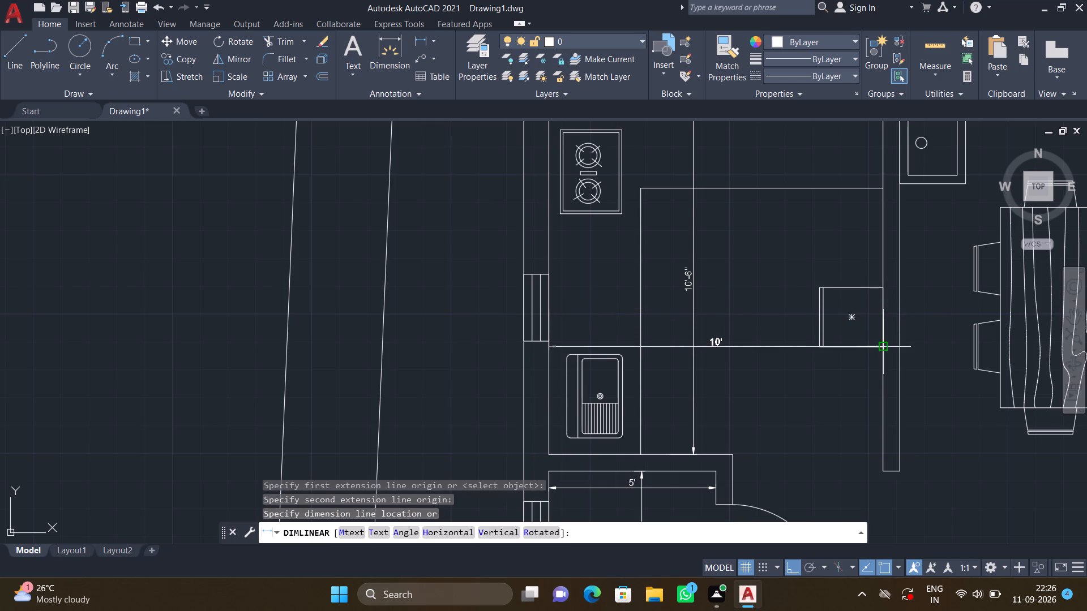
click(882, 346)
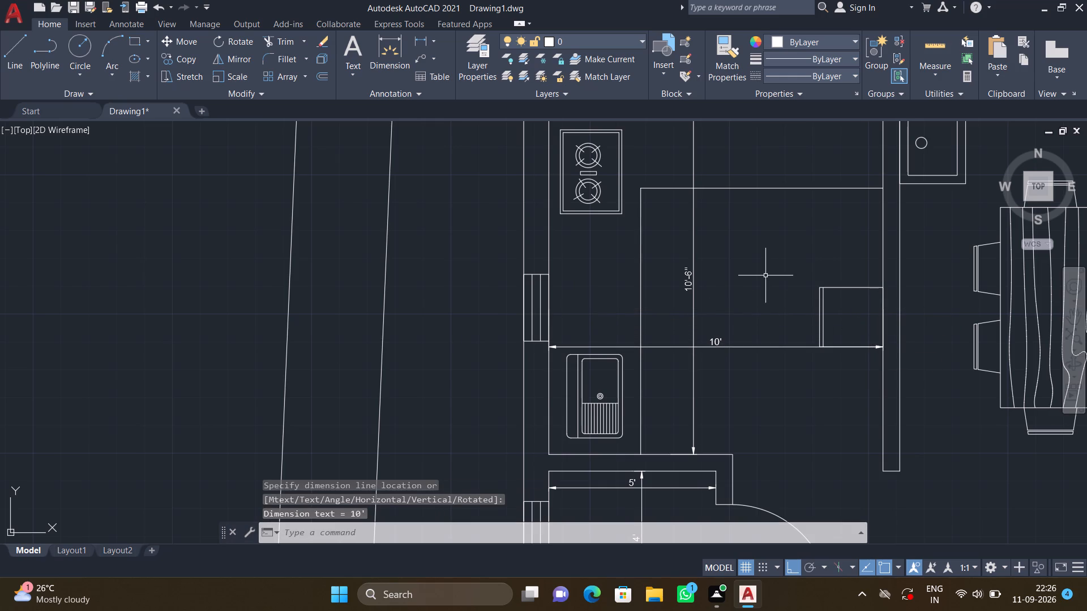
Add a horizontal linear dimension for the dining area's clear width between its side walls' inner faces, placed just below the dining table's lower chair.
scroll(774, 292, down, 1)
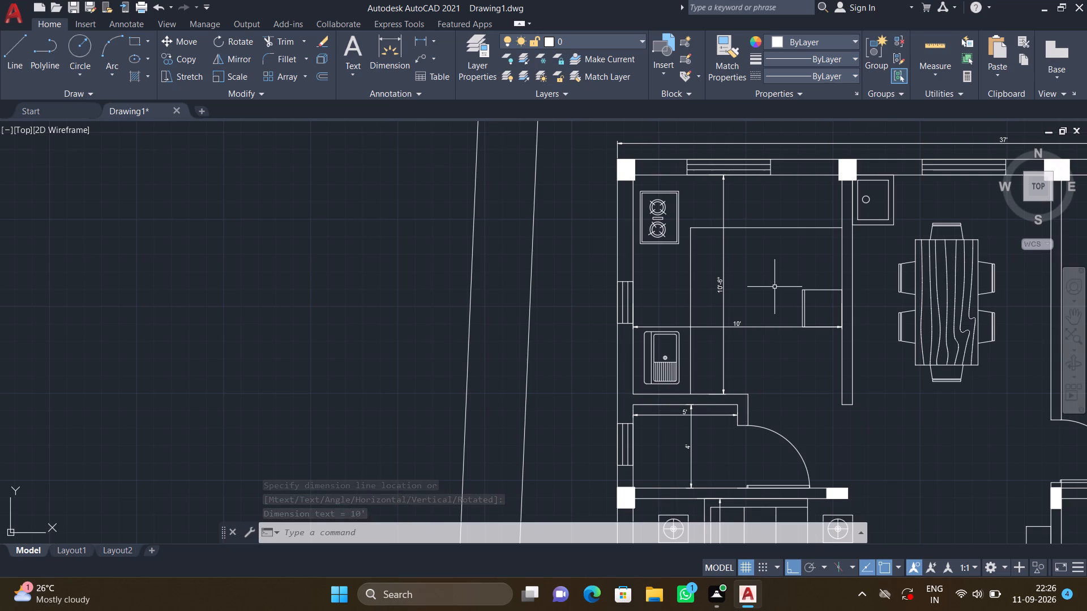
scroll(774, 287, down, 1)
middle_drag(842, 274, 782, 290)
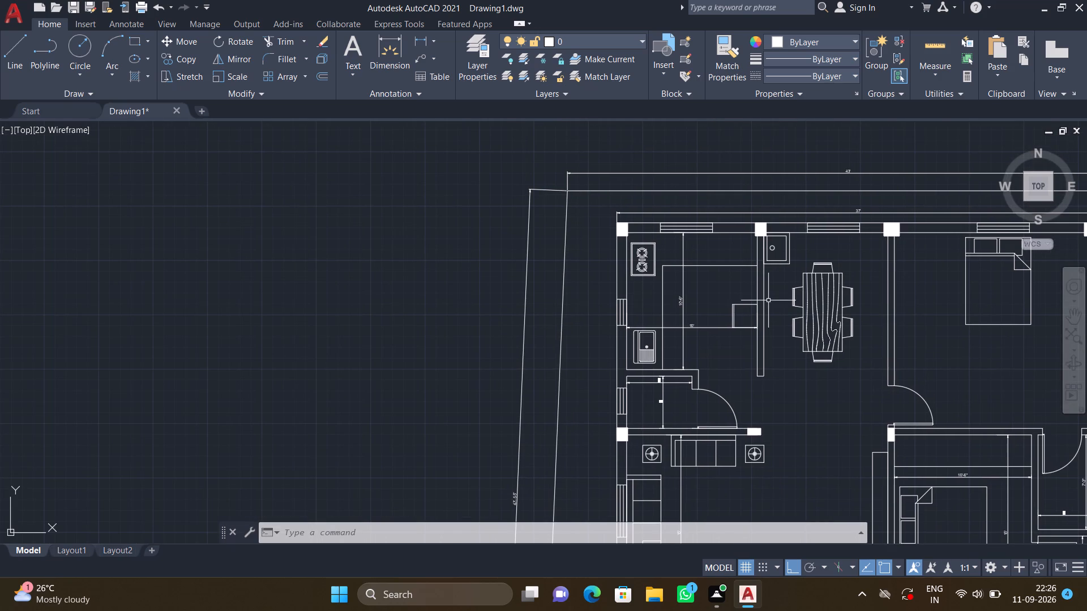
scroll(773, 311, up, 2)
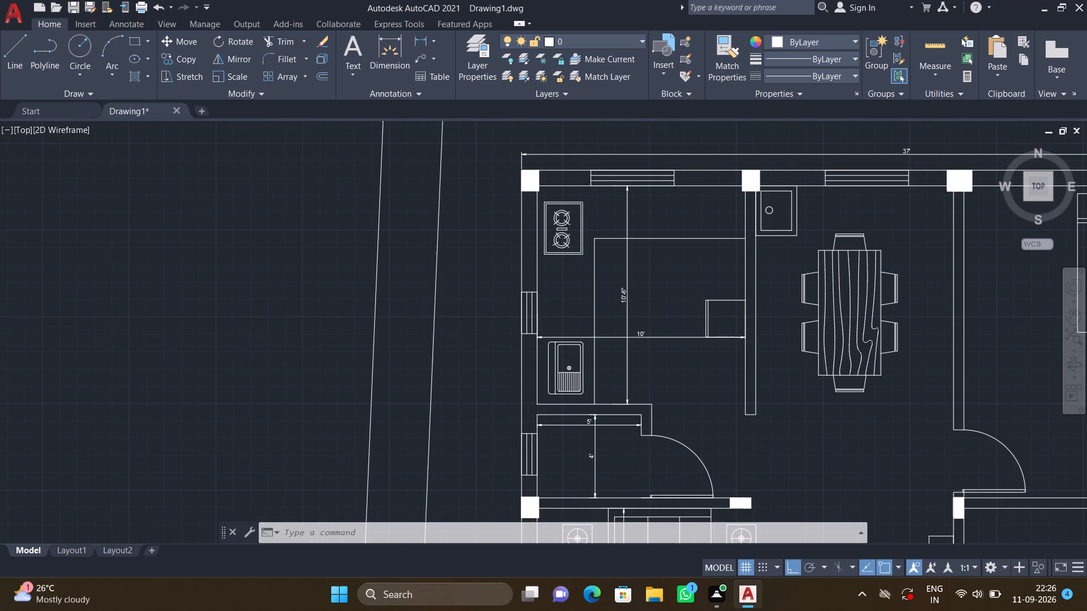
key(space)
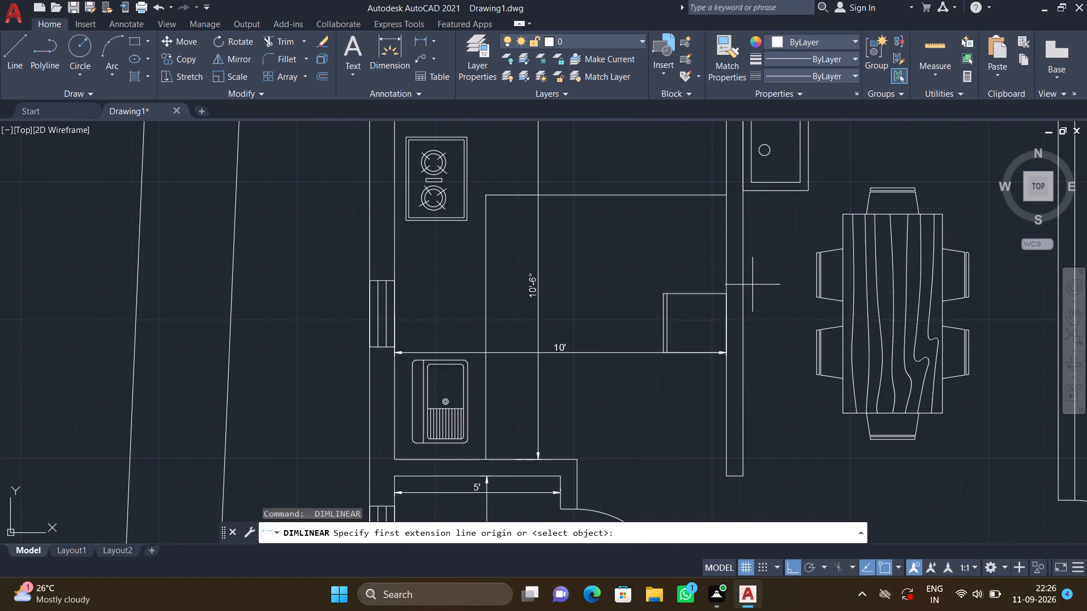
click(747, 292)
scroll(952, 287, down, 1)
middle_drag(973, 294, 896, 289)
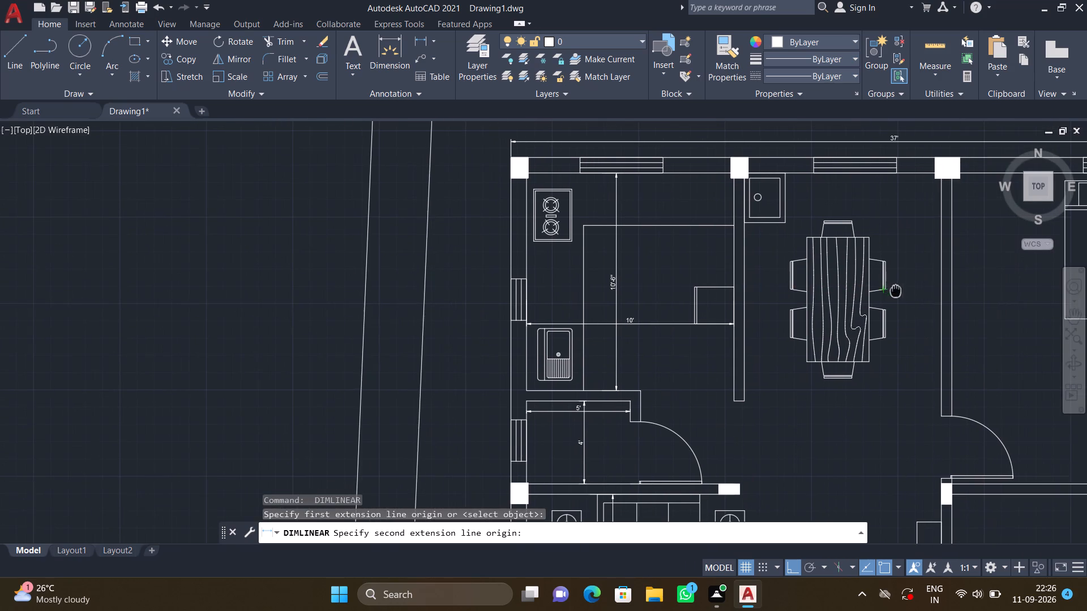
scroll(952, 292, up, 2)
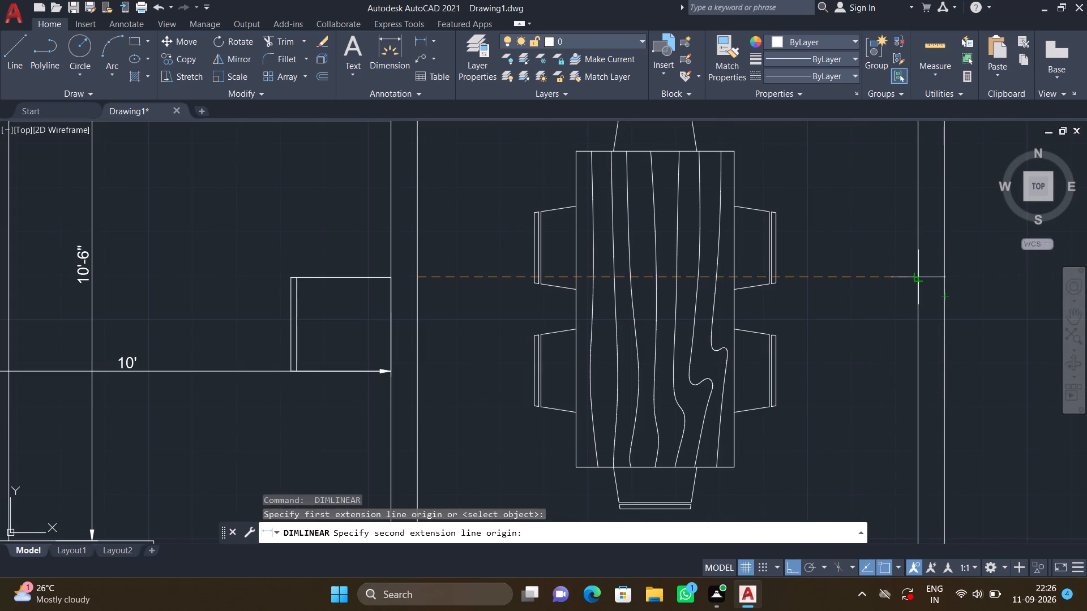
click(918, 278)
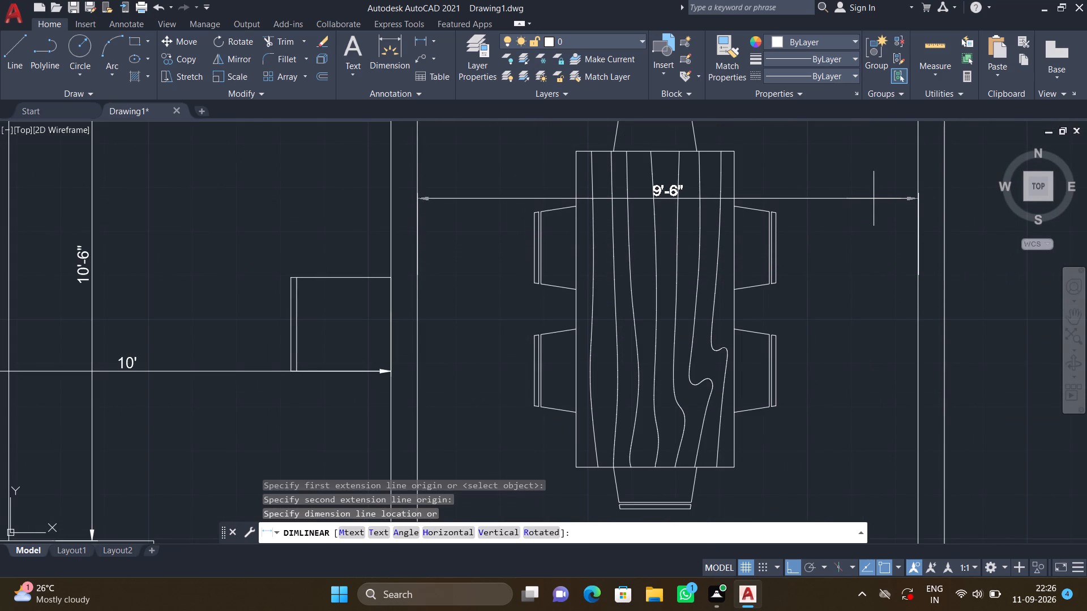
scroll(871, 196, down, 1)
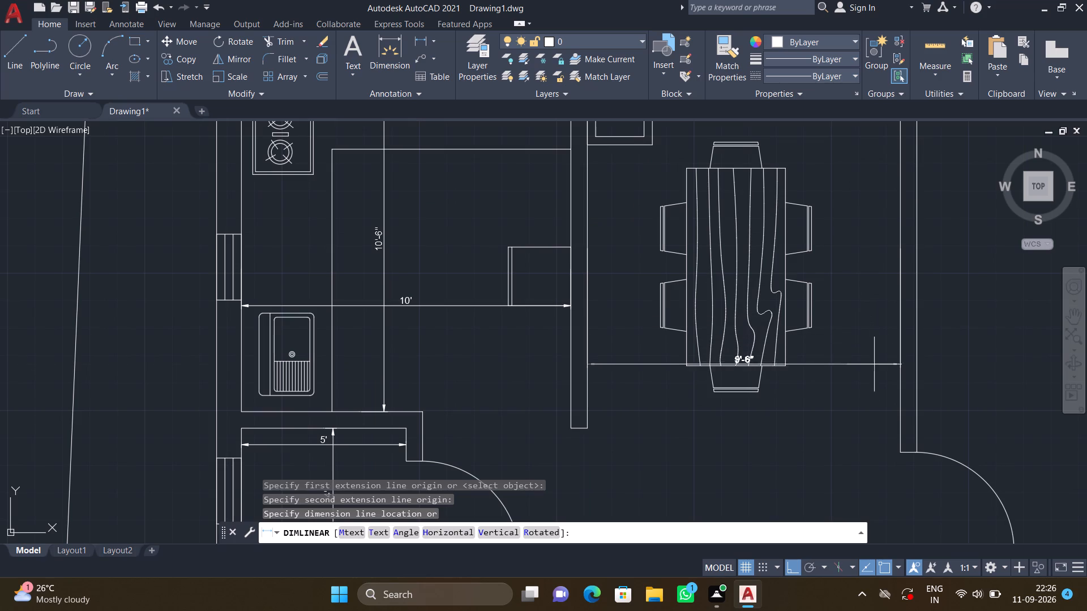
click(882, 411)
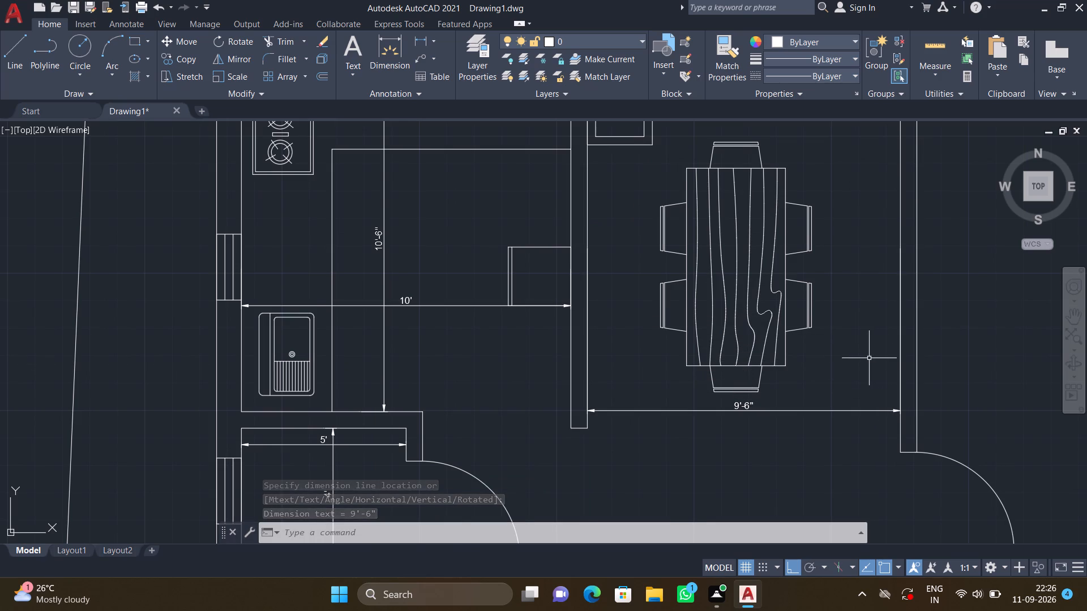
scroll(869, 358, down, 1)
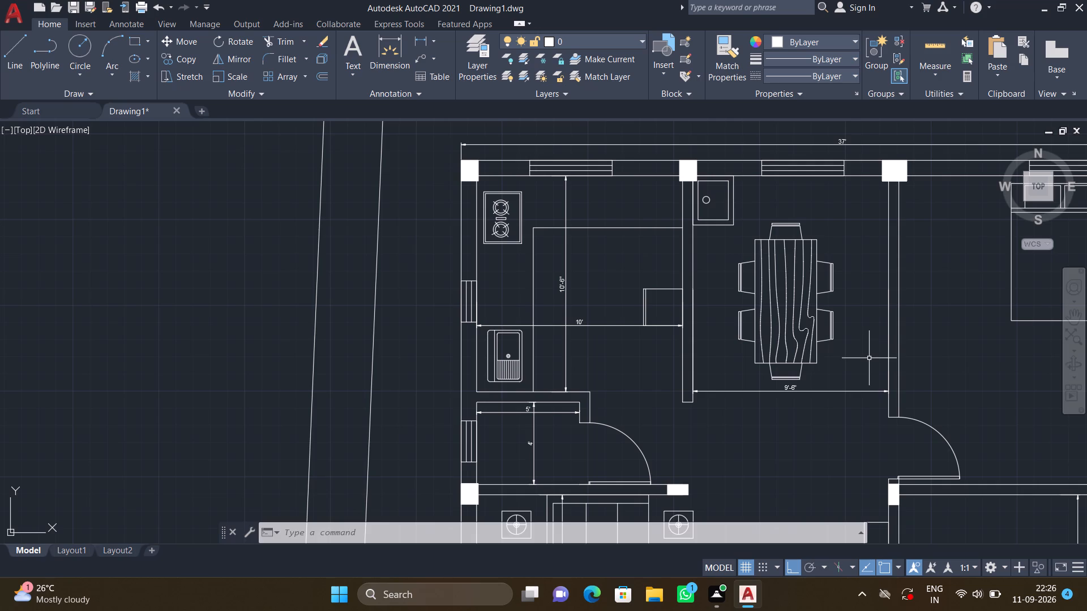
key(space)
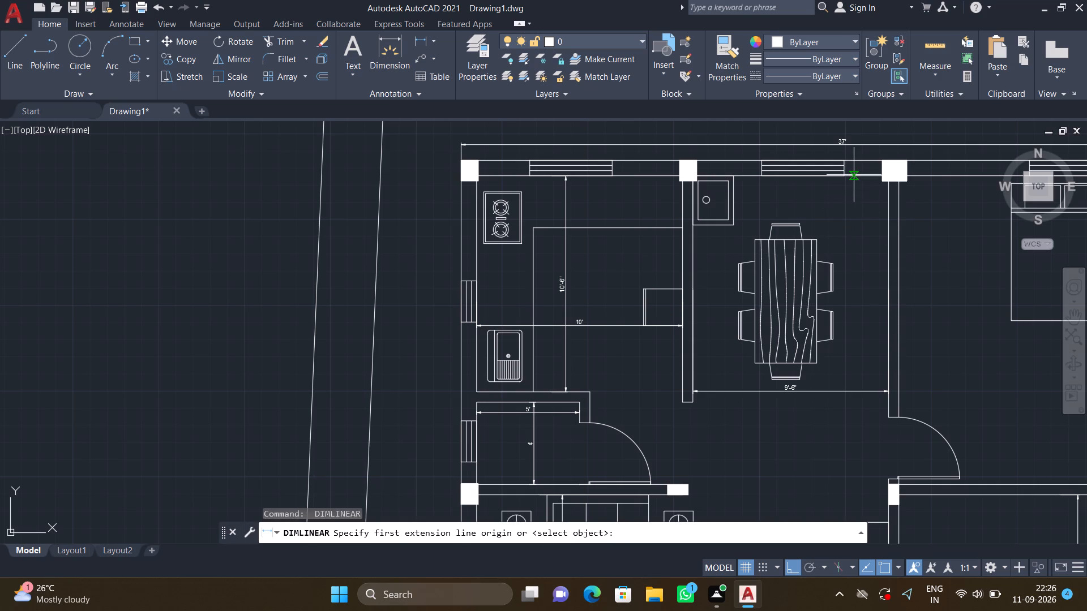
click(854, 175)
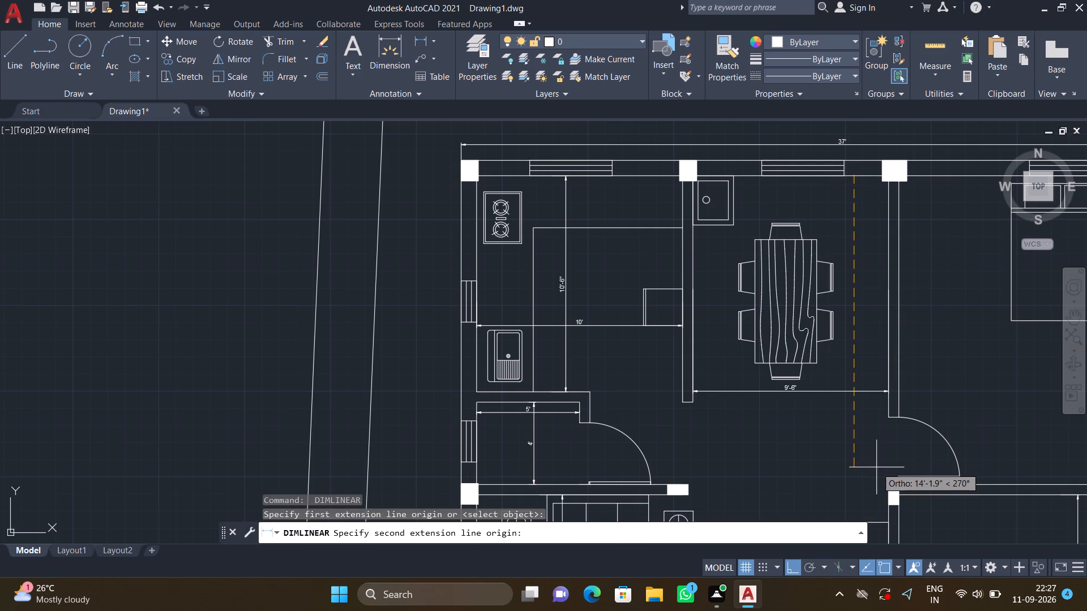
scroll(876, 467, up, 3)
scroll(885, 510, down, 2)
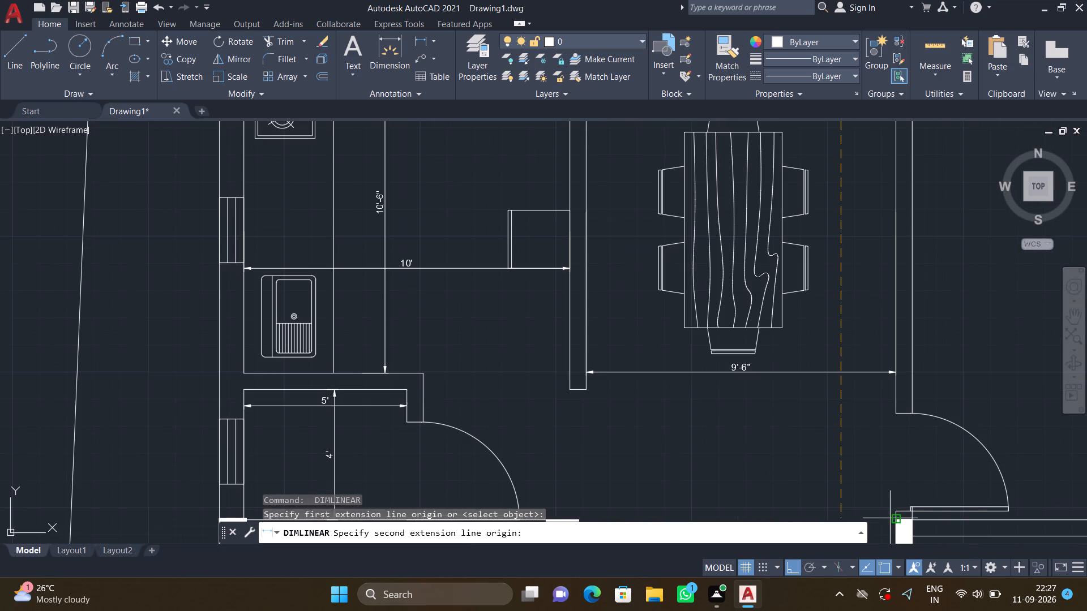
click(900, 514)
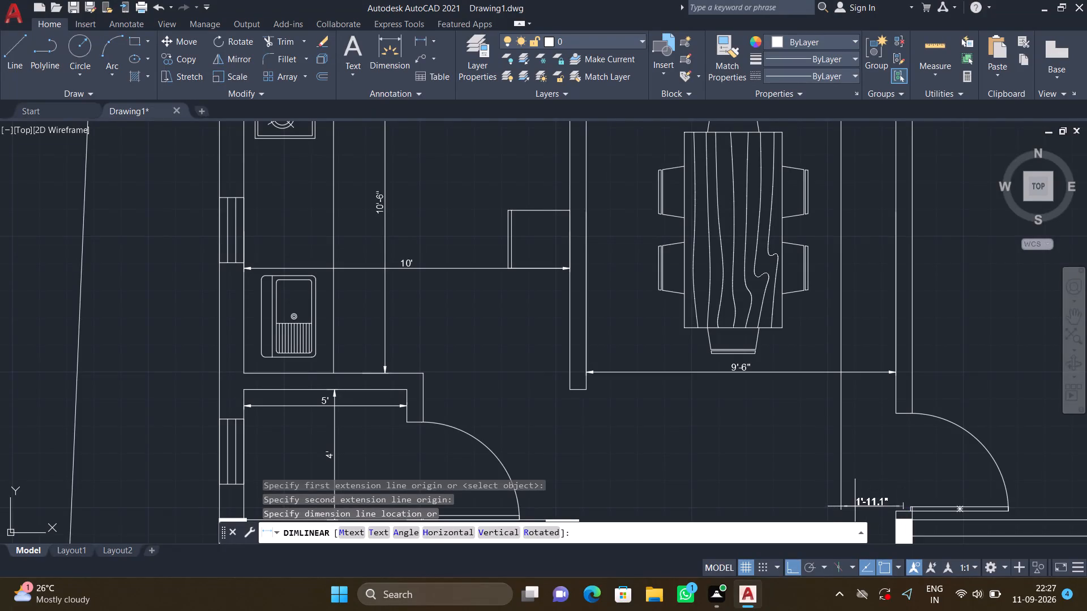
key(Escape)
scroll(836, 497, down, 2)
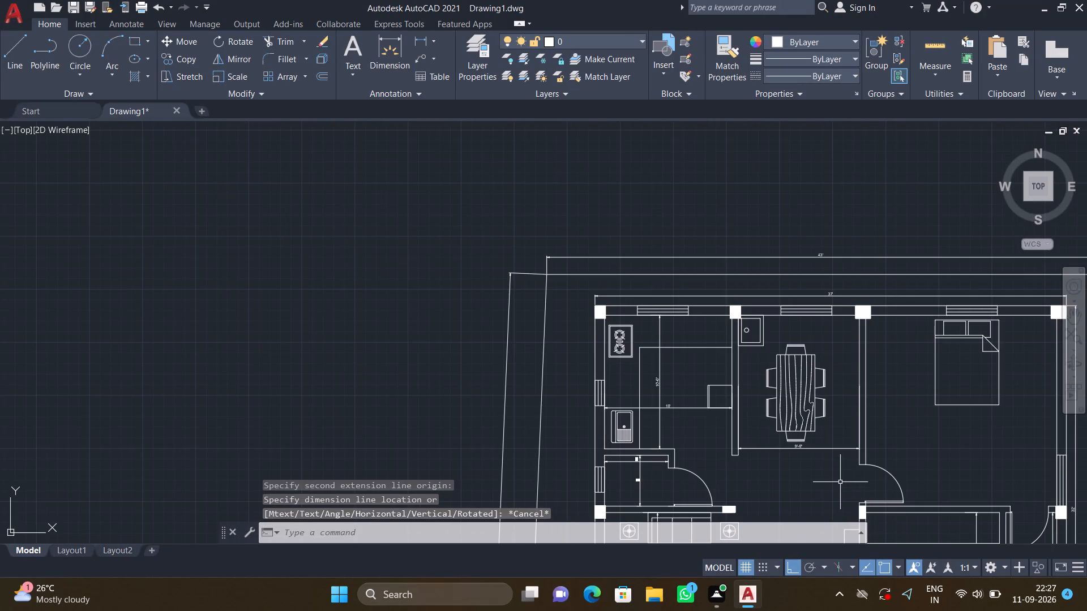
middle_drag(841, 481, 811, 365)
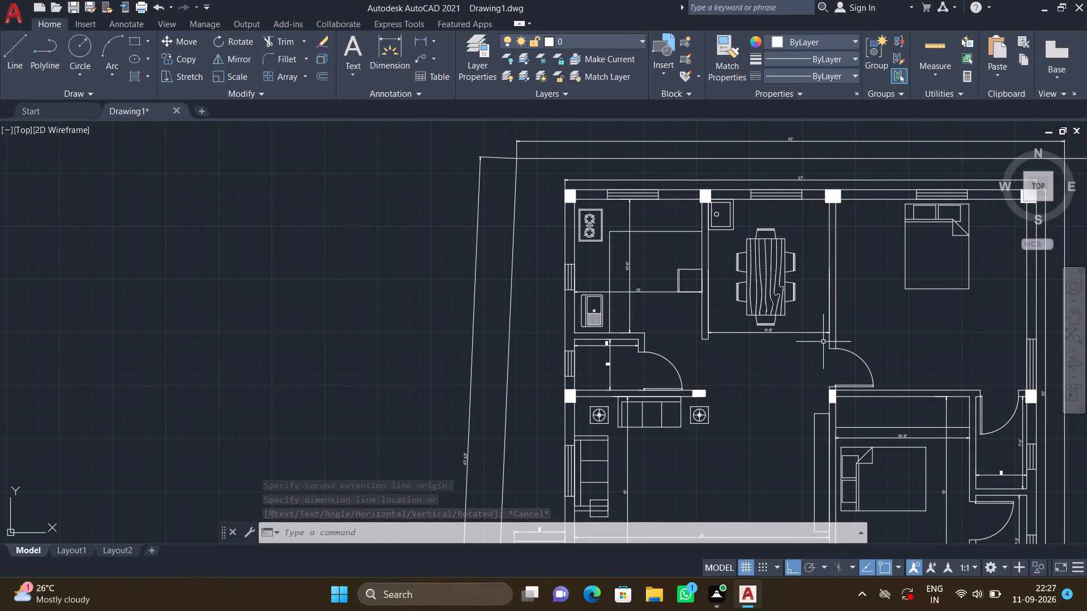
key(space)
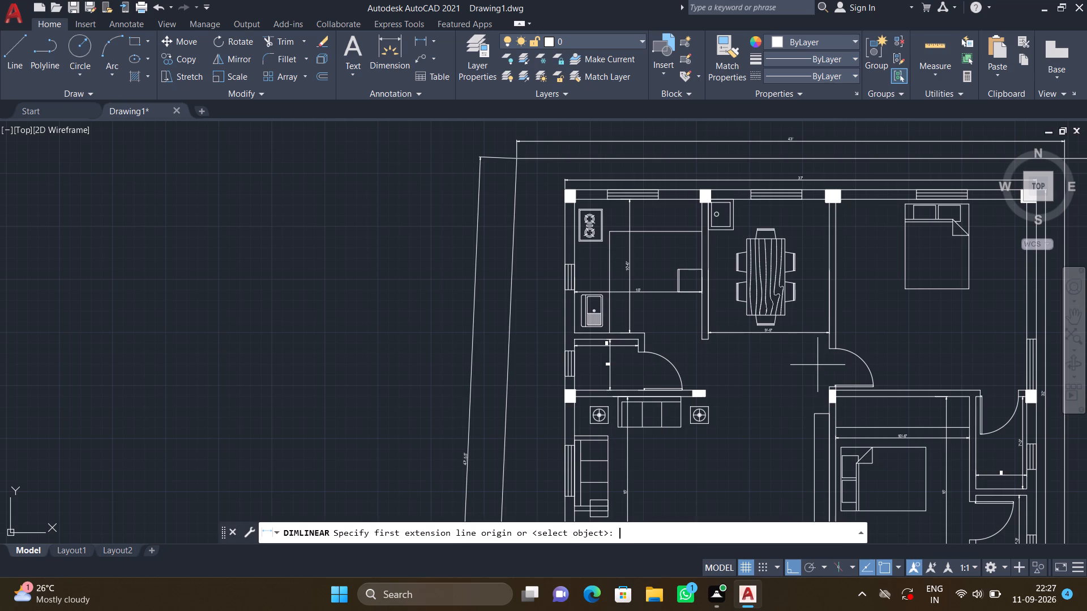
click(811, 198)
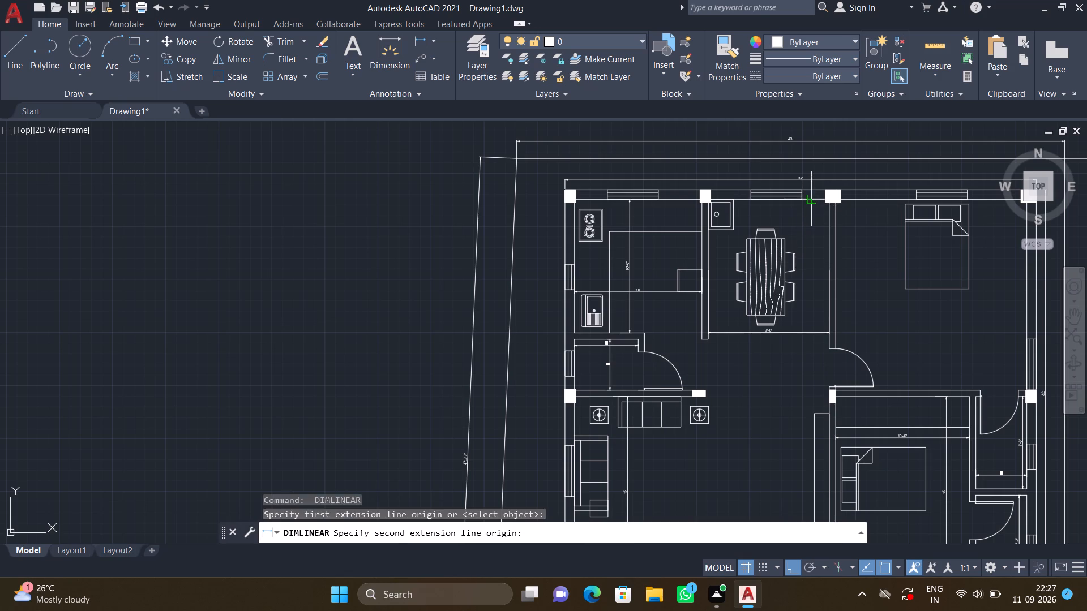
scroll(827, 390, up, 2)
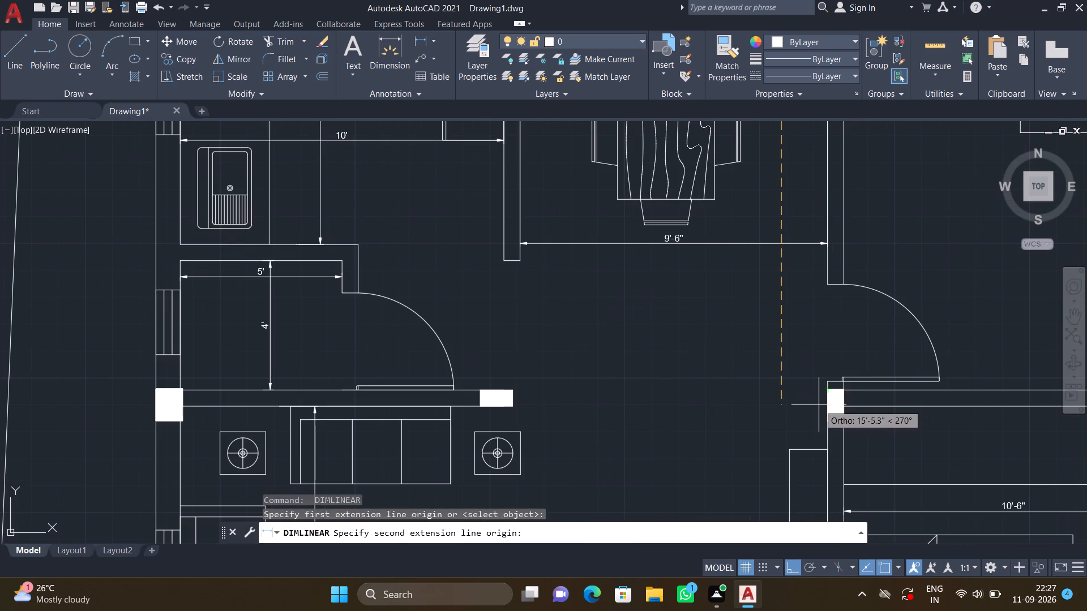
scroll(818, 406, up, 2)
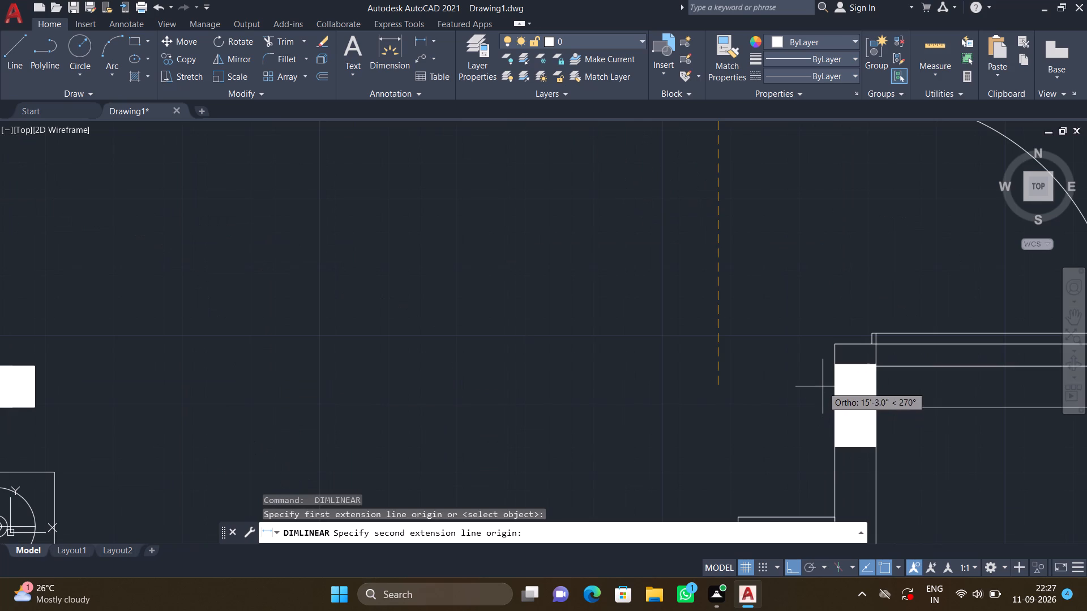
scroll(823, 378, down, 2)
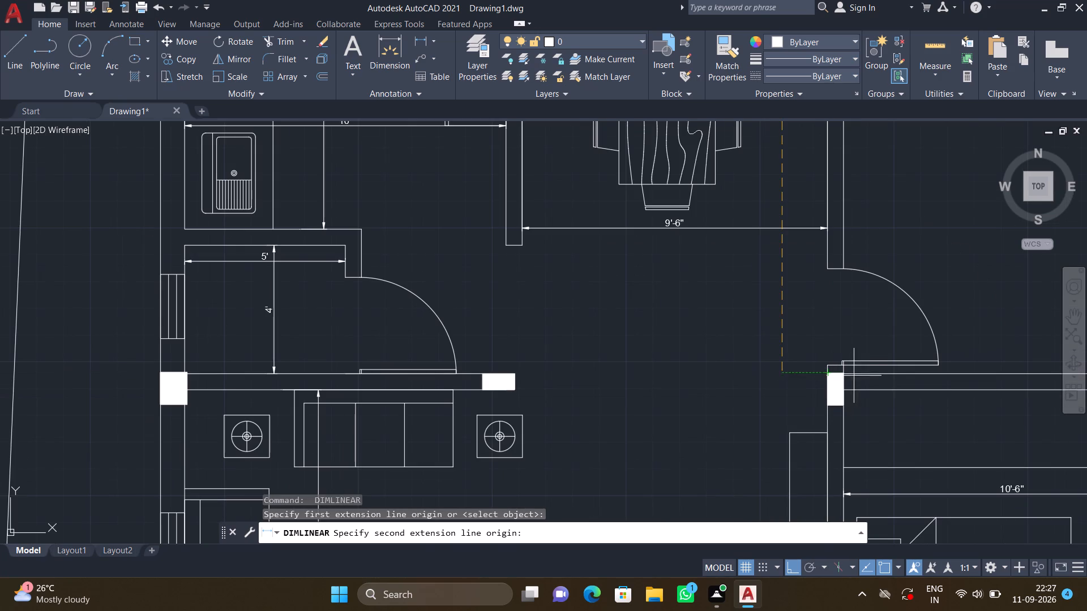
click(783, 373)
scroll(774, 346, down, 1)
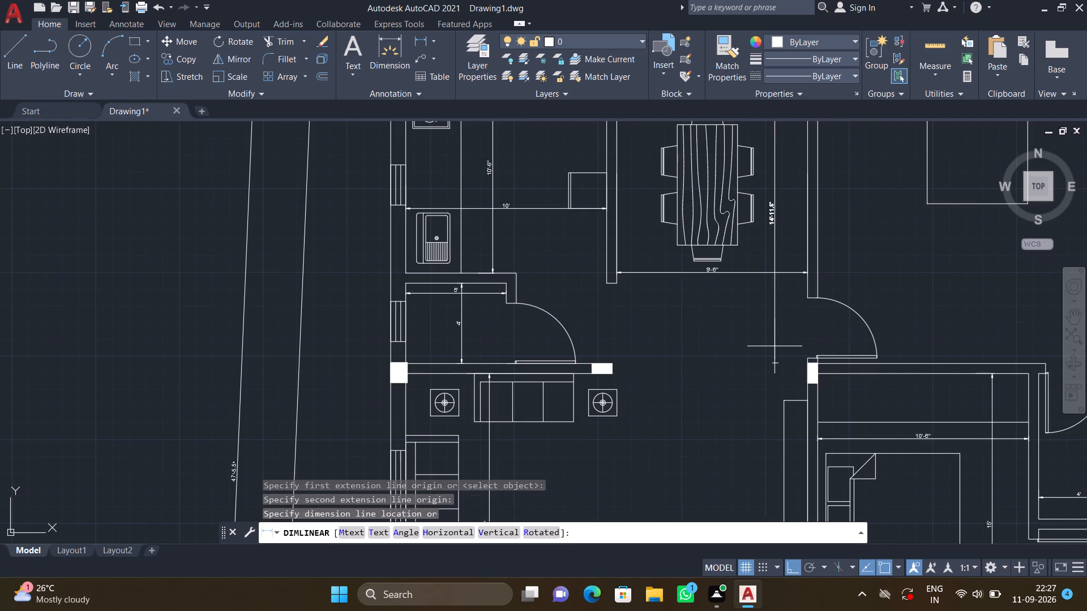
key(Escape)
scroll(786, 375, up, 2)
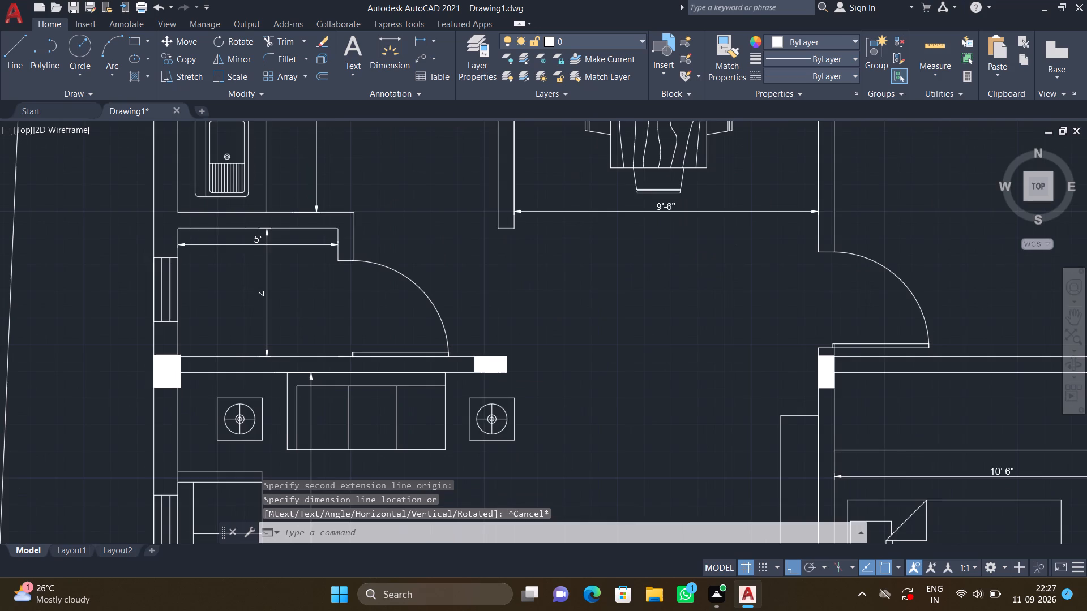
Draw a horizontal helper line from the top-right corner of the column beside the bedroom door, partway into the opening below the dining area.
key(l)
key(Return)
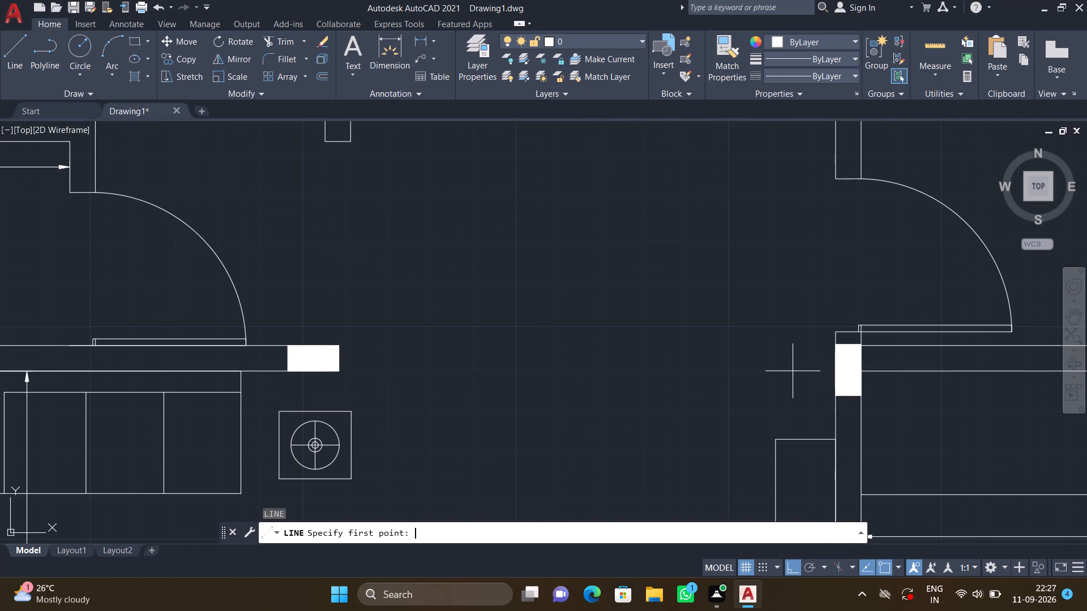
click(863, 345)
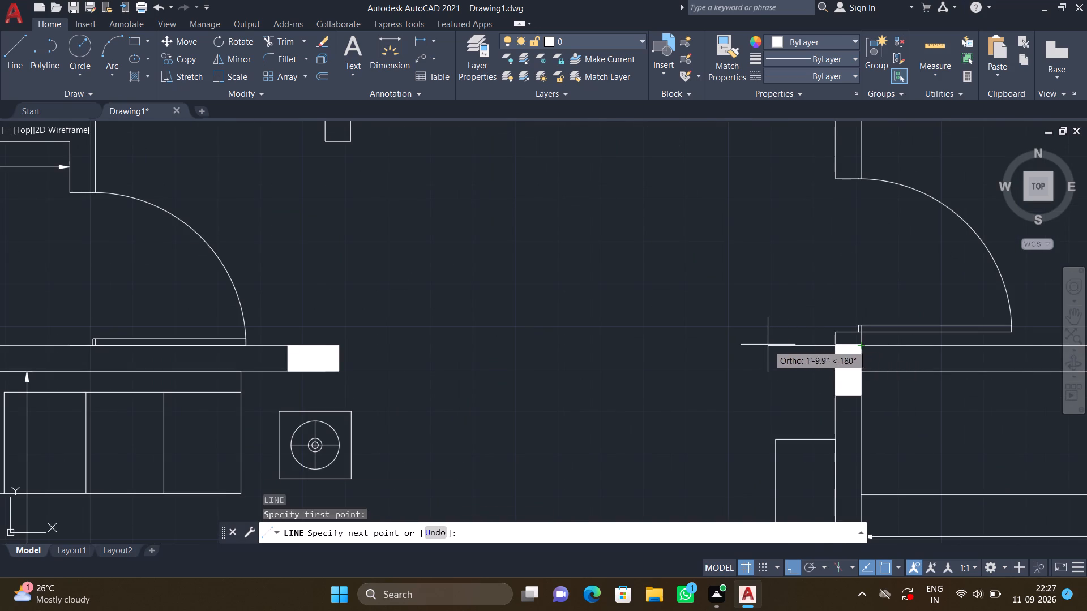
click(697, 345)
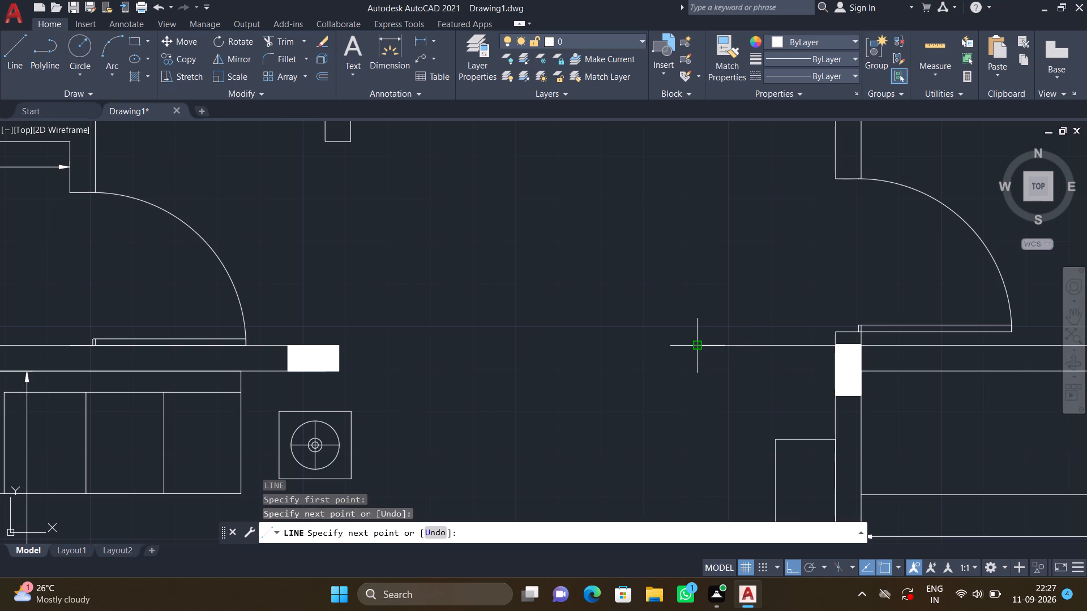
key(Return)
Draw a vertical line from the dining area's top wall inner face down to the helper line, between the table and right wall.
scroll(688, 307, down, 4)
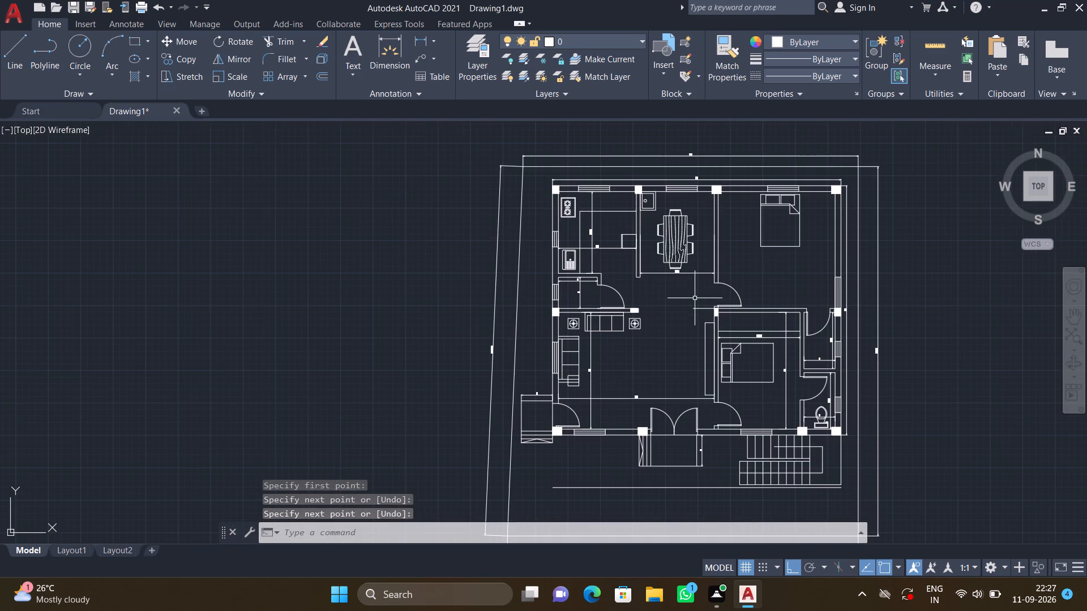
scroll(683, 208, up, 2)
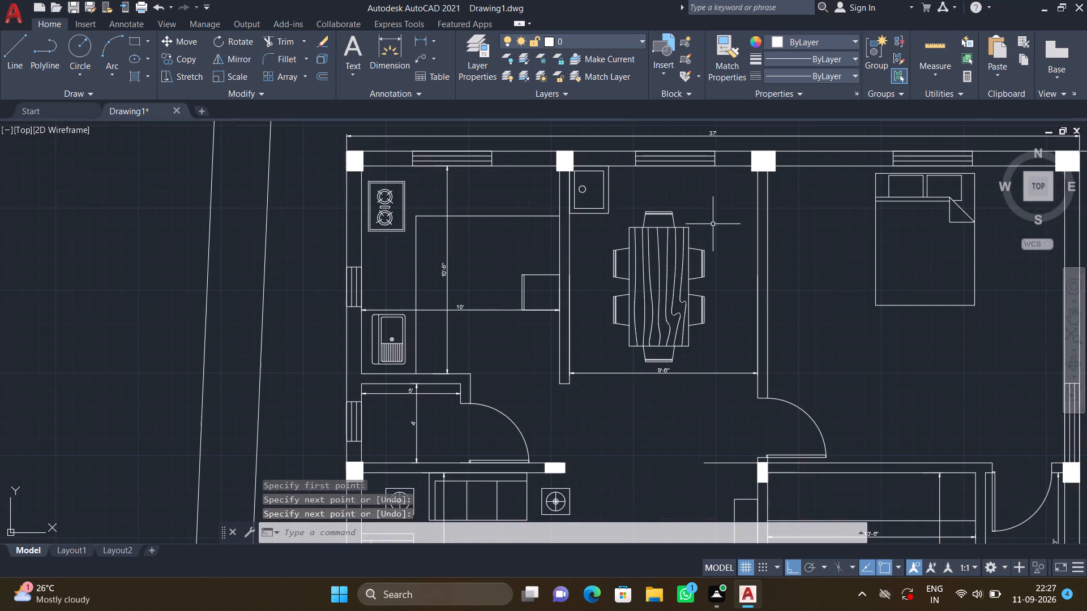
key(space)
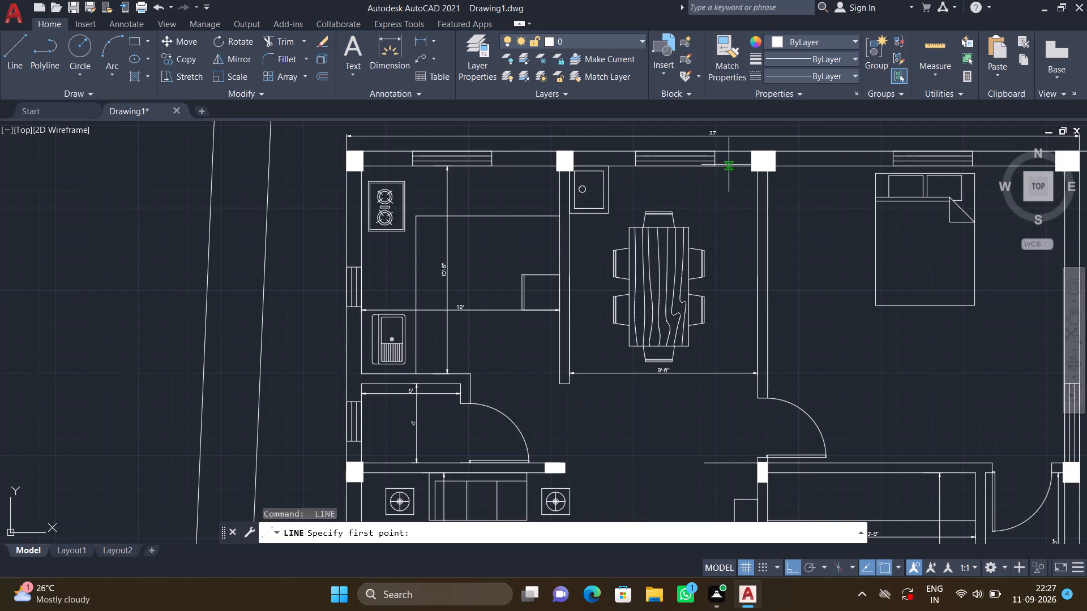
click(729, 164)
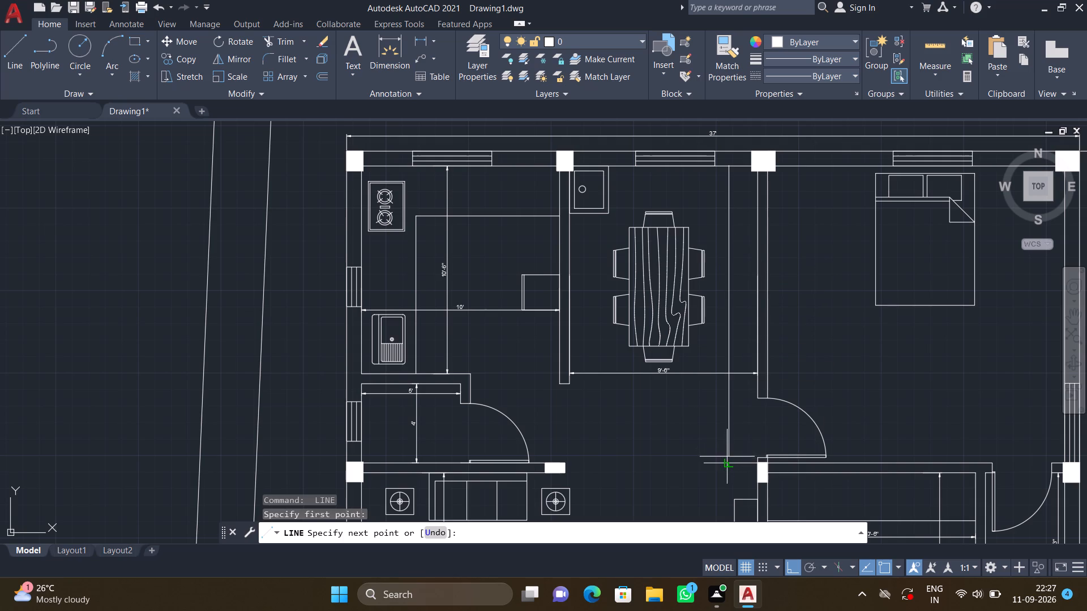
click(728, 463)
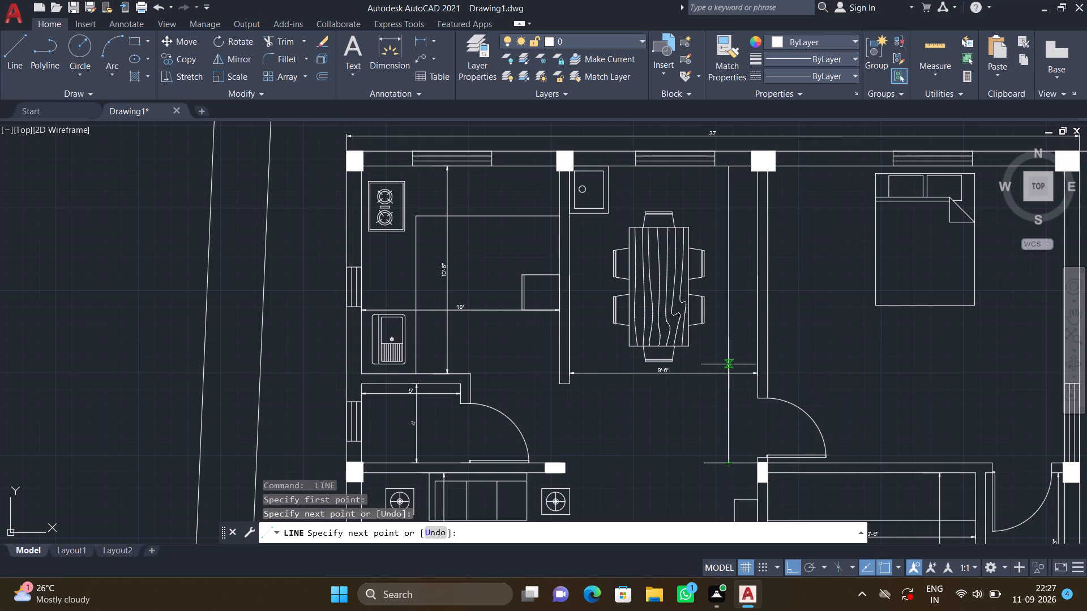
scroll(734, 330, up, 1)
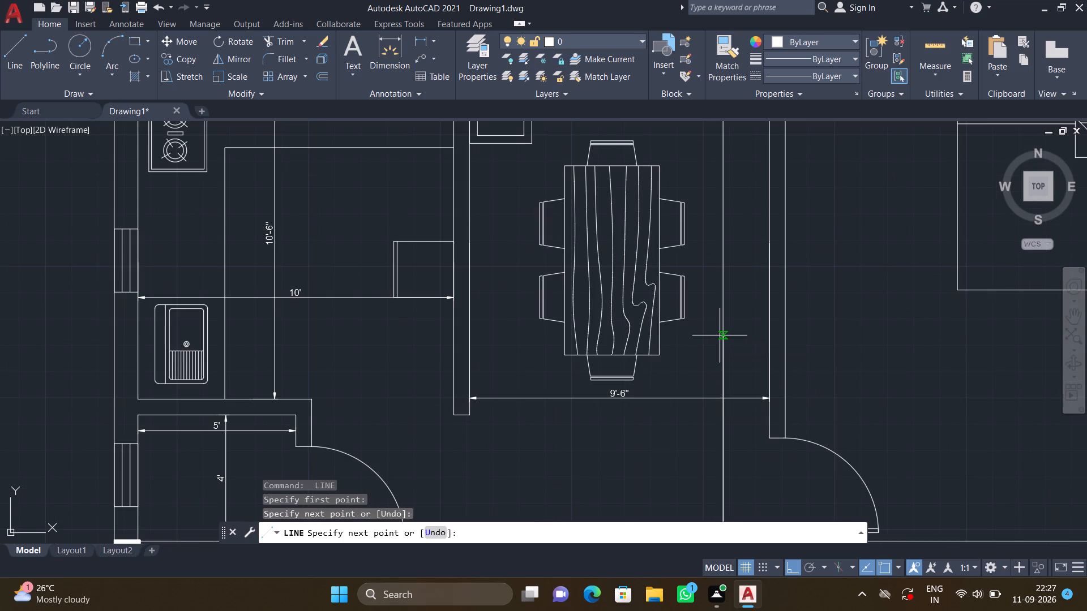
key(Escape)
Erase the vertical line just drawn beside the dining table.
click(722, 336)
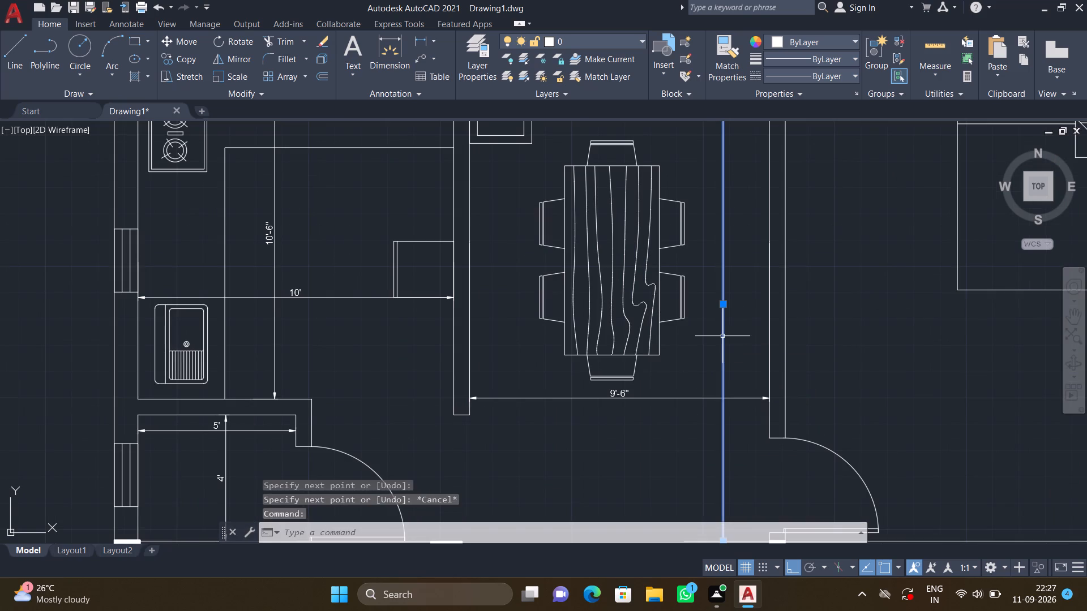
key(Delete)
Add a vertical linear dimension for the dining area's clear depth from the top wall's inner face to the helper line, between table and right wall.
scroll(726, 342, down, 1)
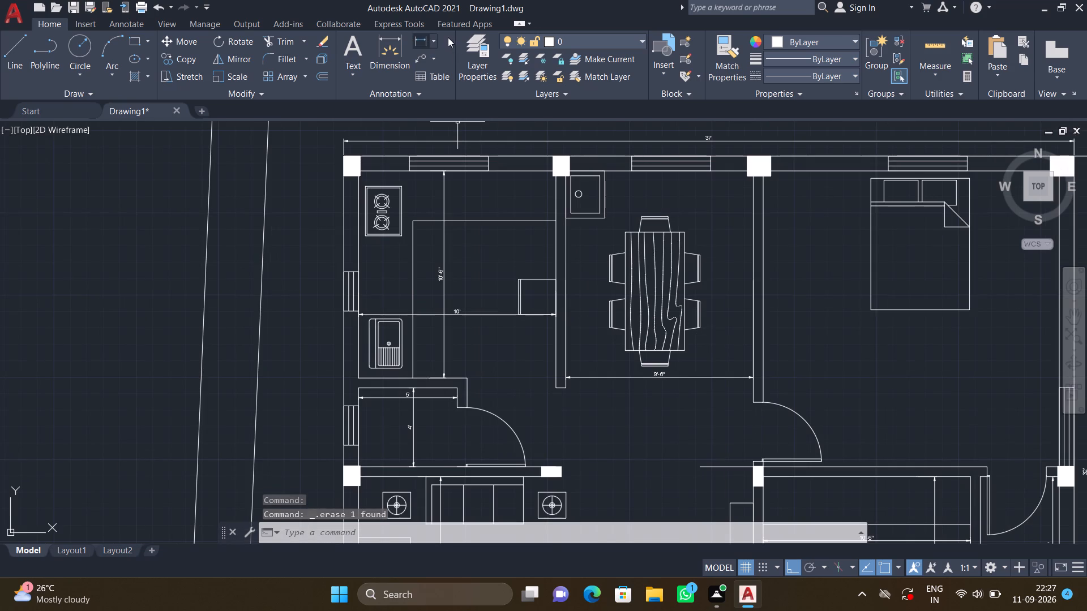
click(427, 38)
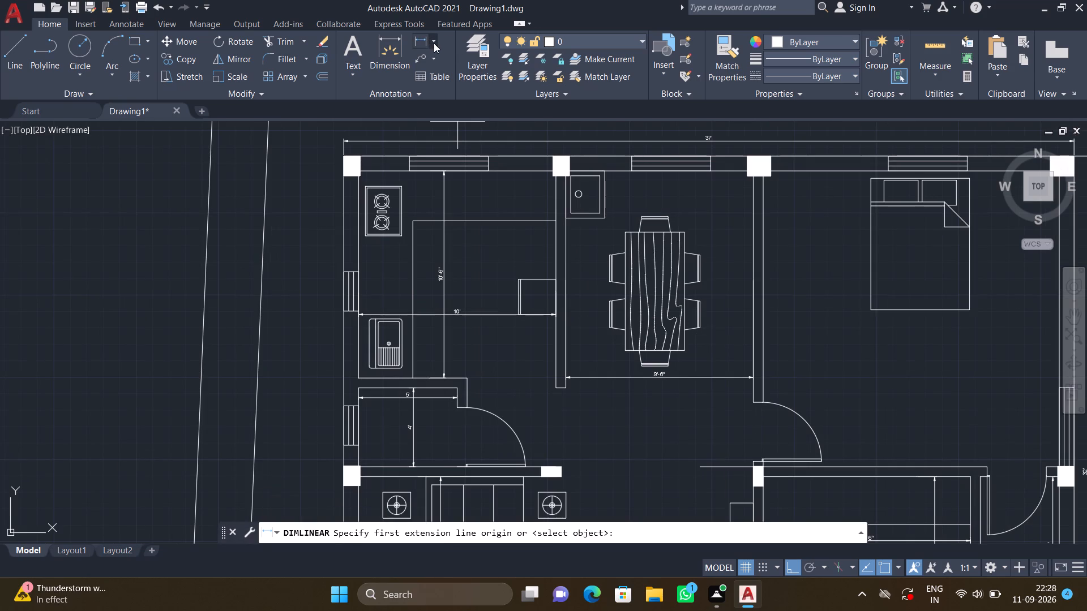
click(434, 43)
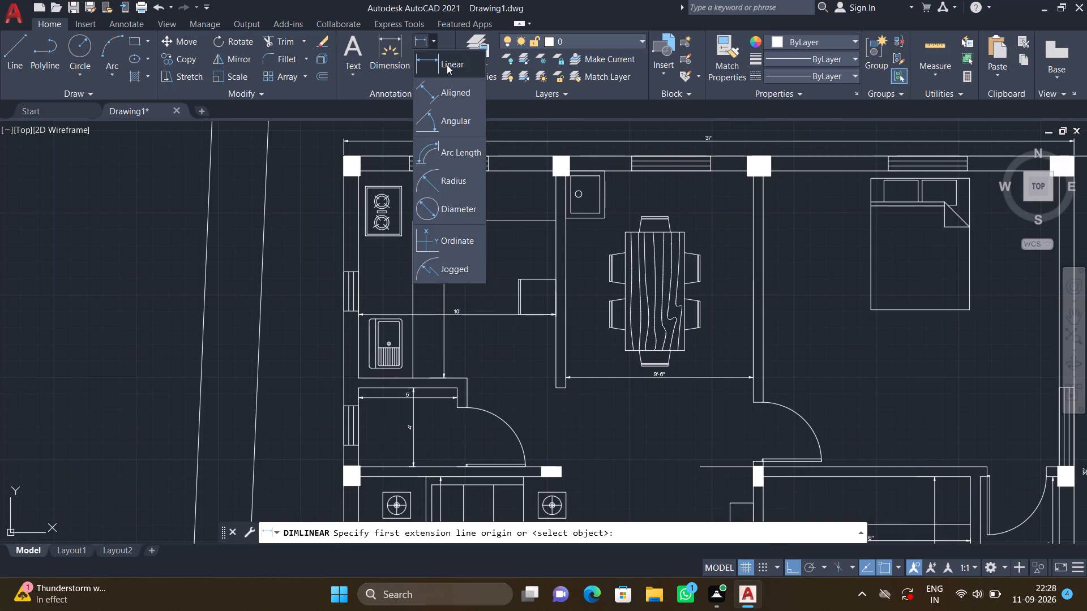
click(447, 64)
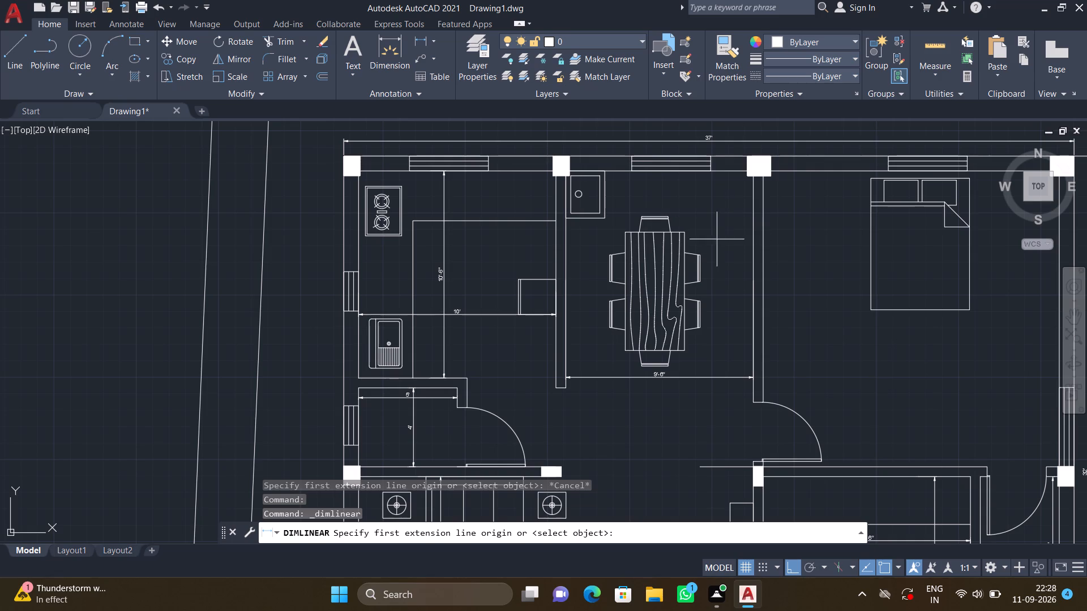
click(725, 173)
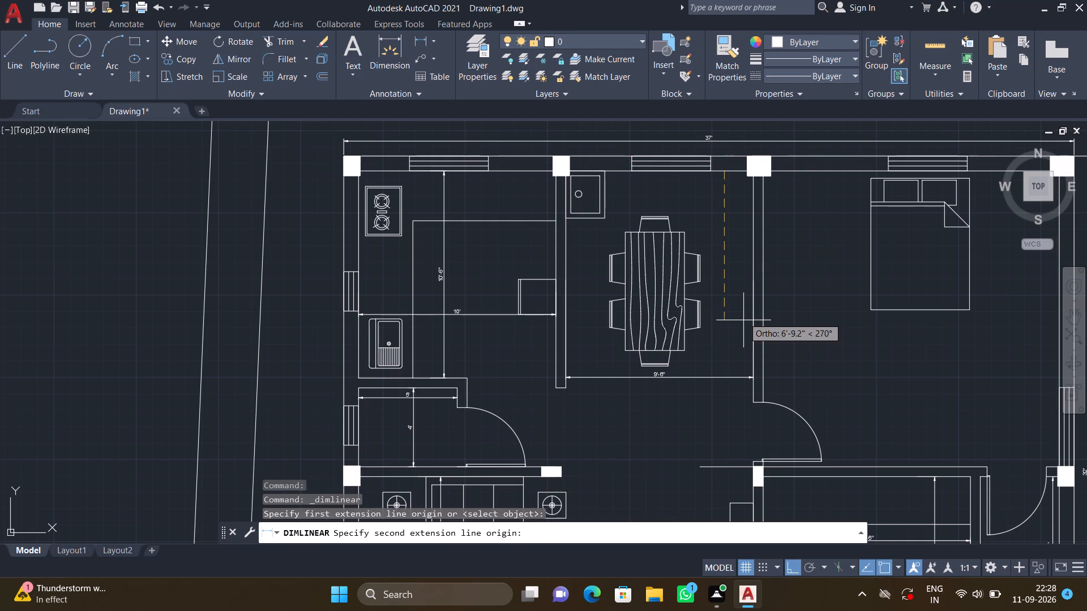
click(725, 467)
scroll(723, 316, up, 2)
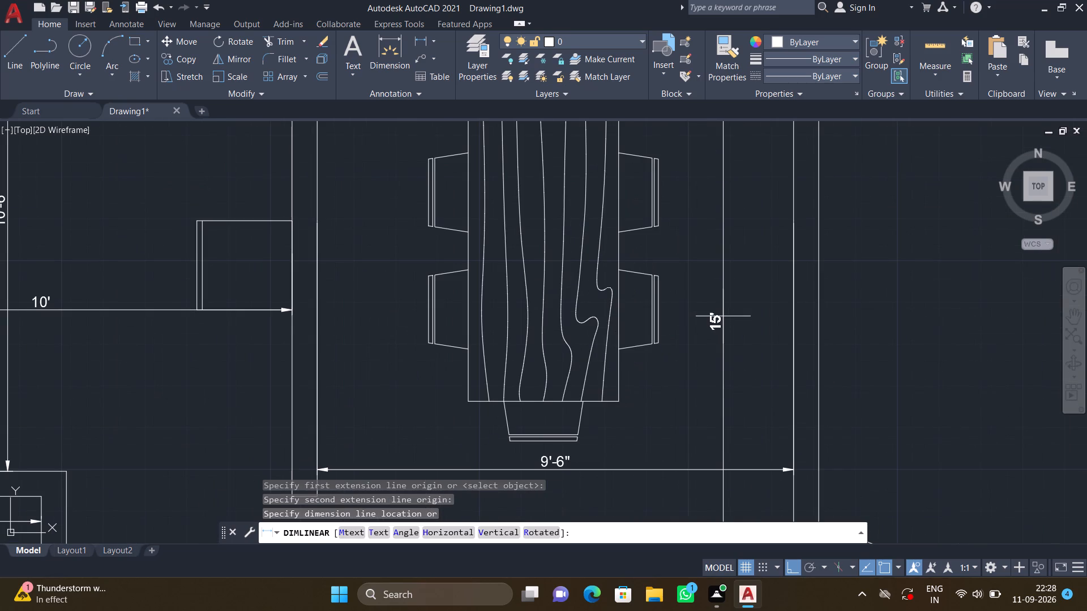
click(739, 332)
scroll(760, 326, down, 1)
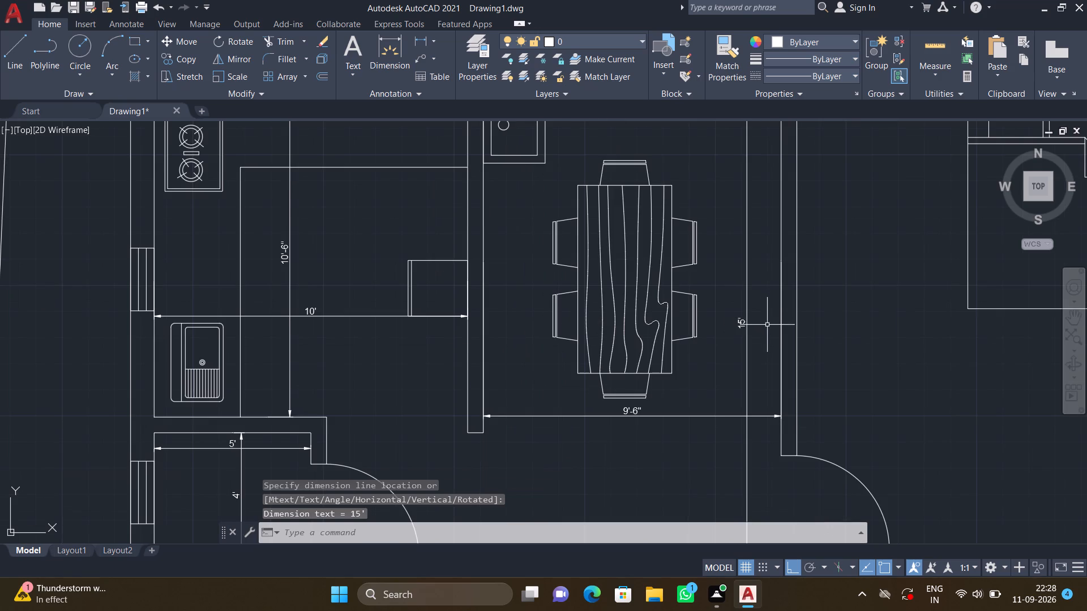
Draw a short vertical cutting line across the helper line, just right of the new depth dimension's lower arrowhead.
scroll(785, 423, down, 1)
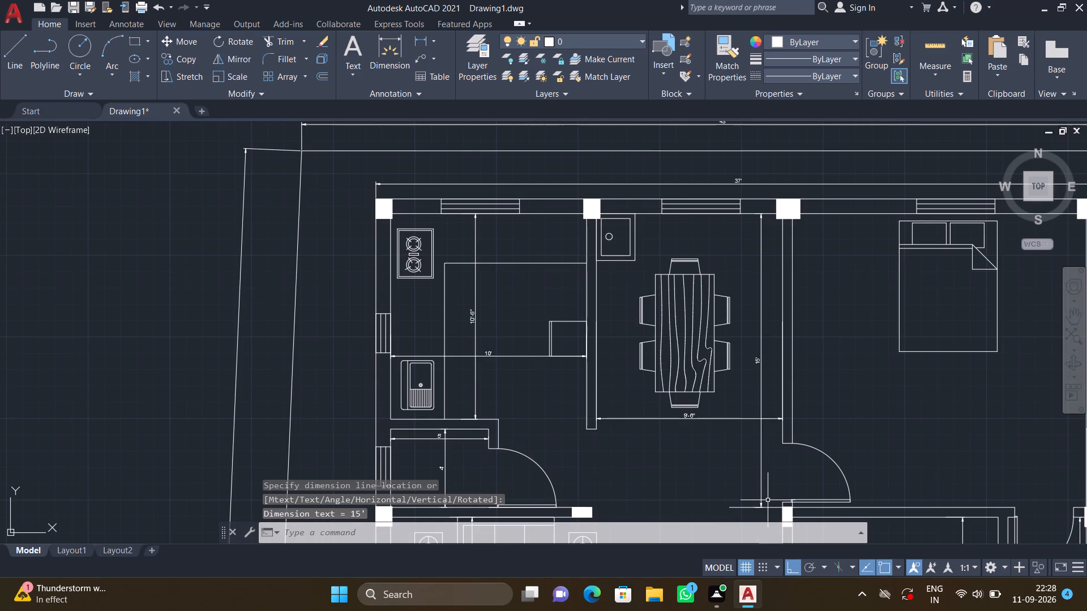
middle_drag(768, 499, 733, 371)
scroll(733, 371, up, 1)
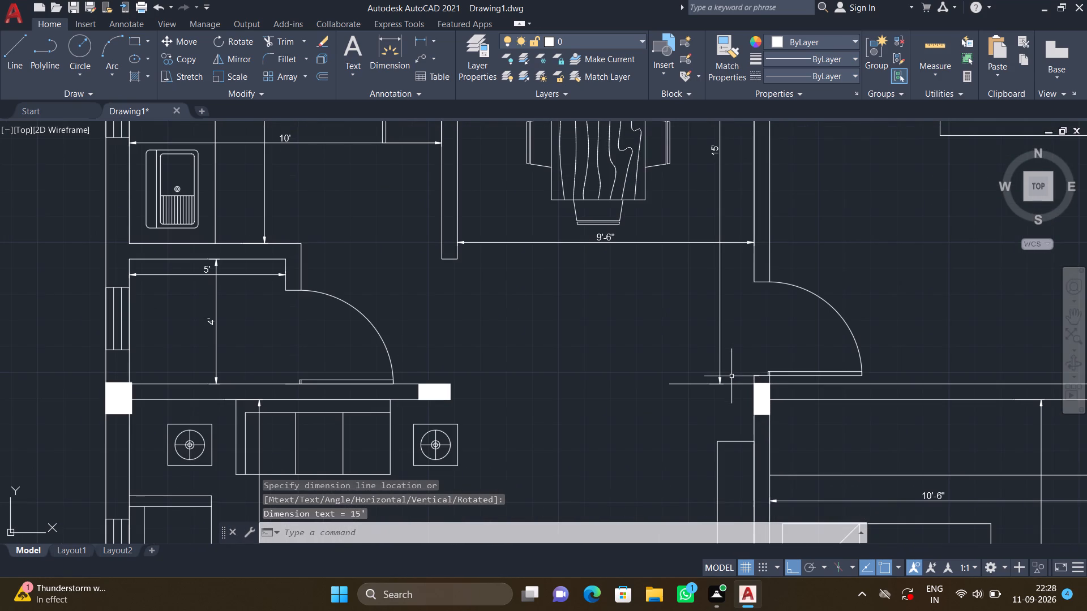
scroll(732, 376, up, 2)
key(l)
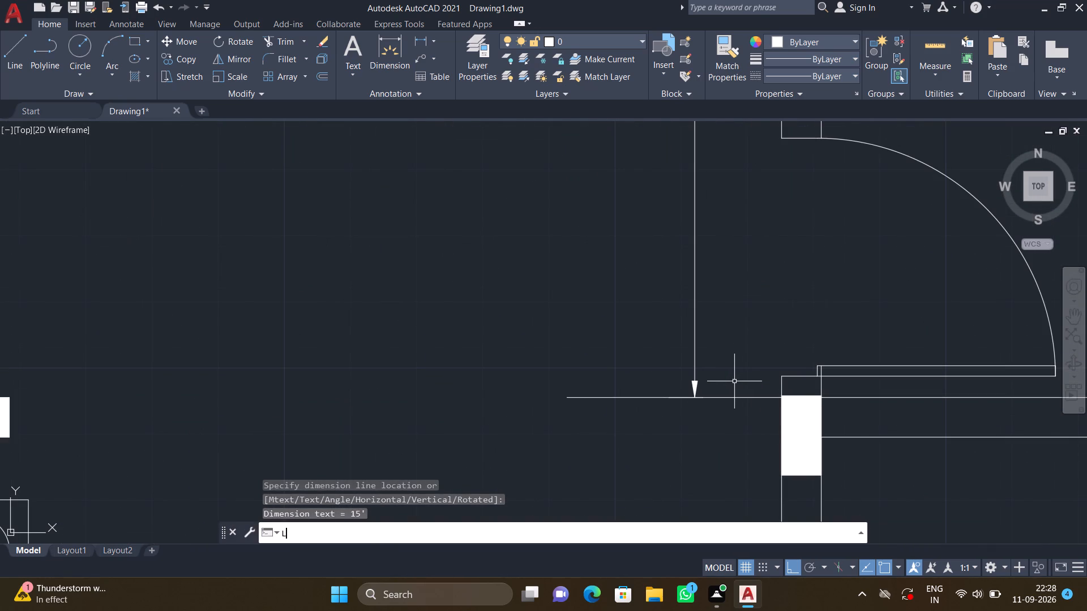
key(Return)
scroll(713, 387, up, 3)
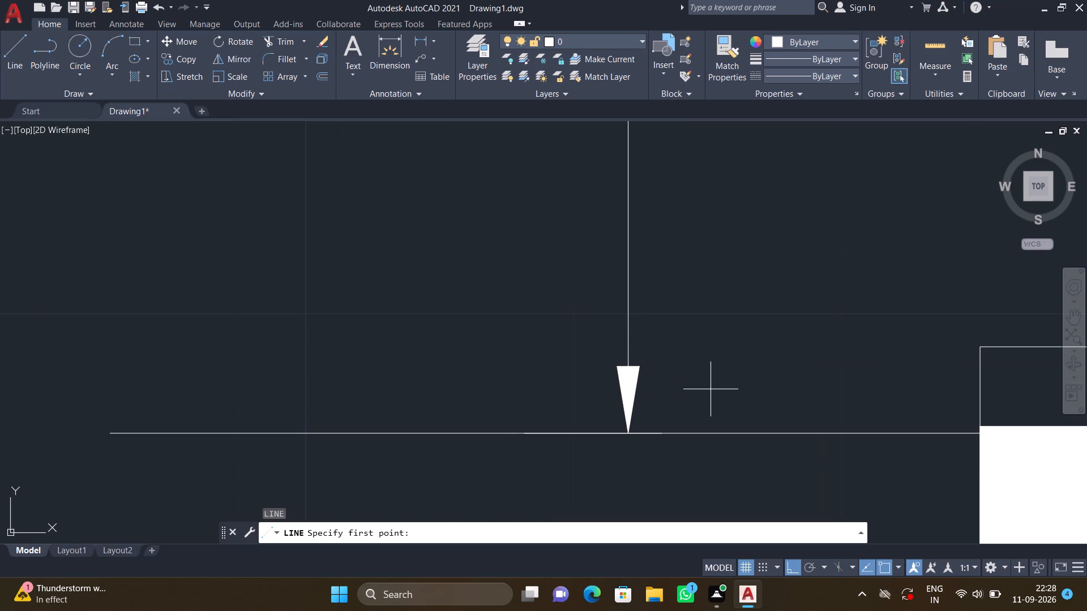
click(652, 407)
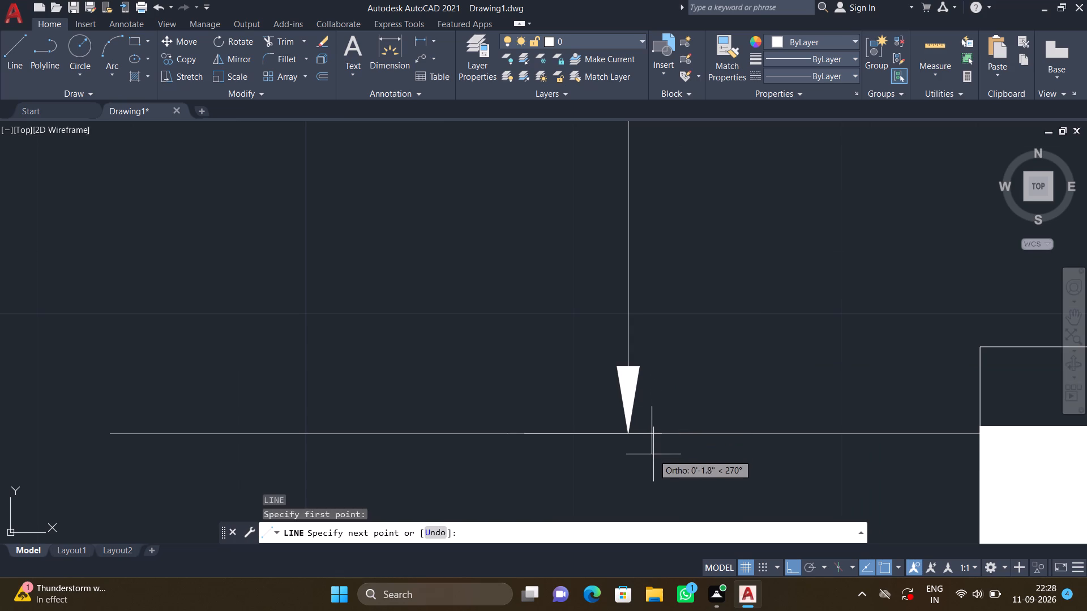
click(653, 468)
key(Return)
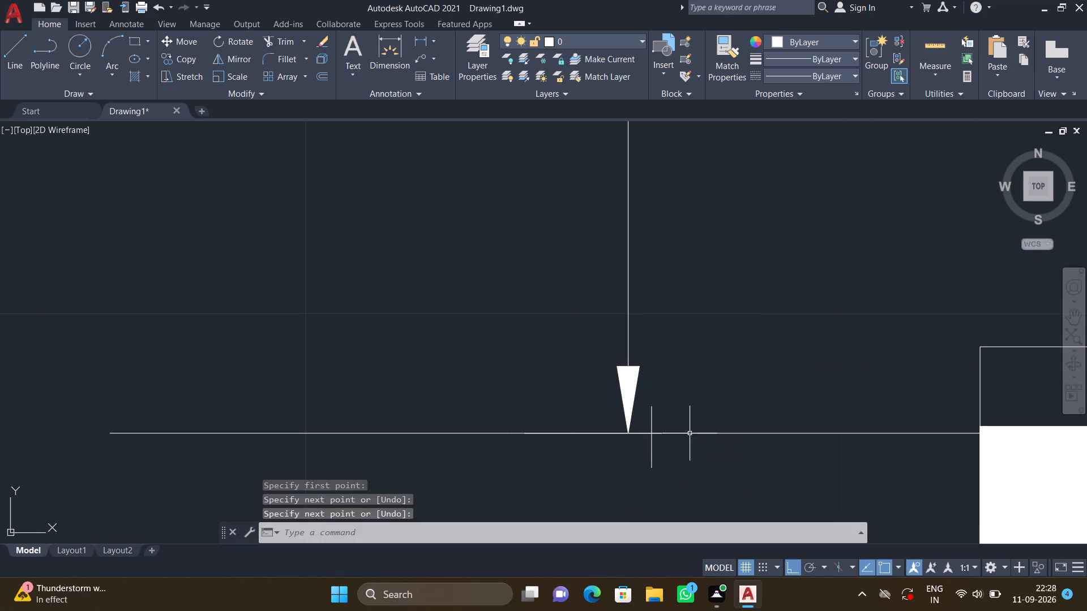
Trim away the helper line between the short cutting line and the column, plus the cutting line's parts above and below the helper line.
text(TR)
key(Return)
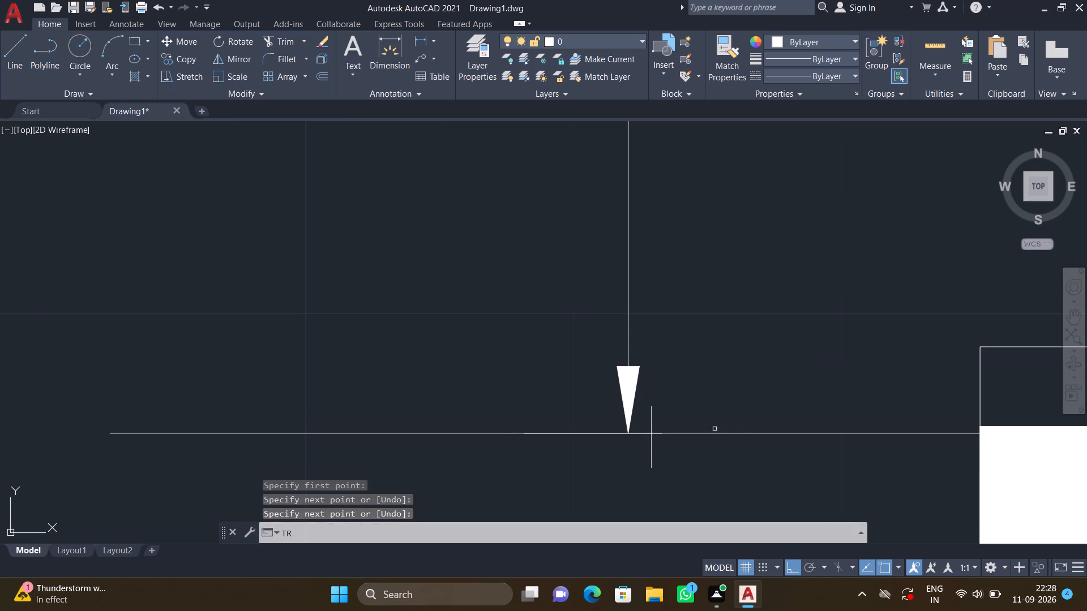
click(711, 420)
click(736, 470)
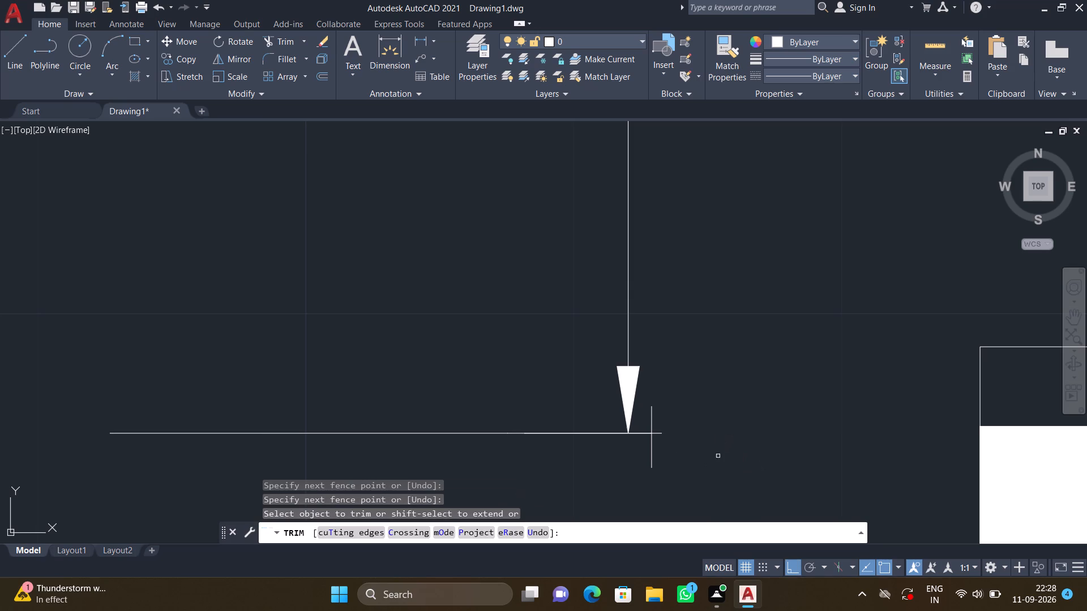
scroll(656, 442, up, 2)
click(626, 377)
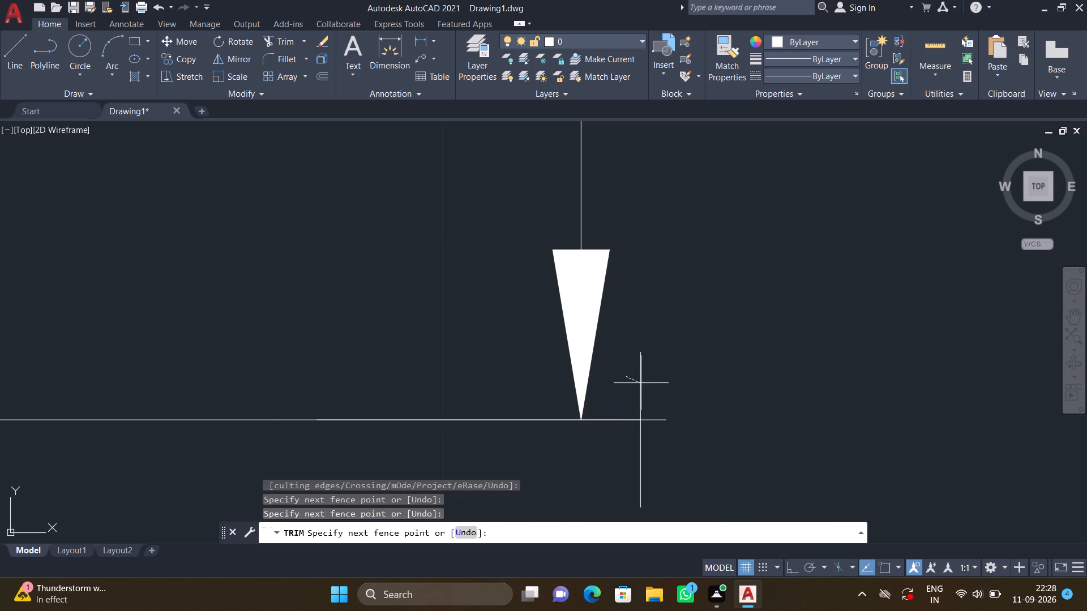
click(647, 384)
click(630, 453)
click(675, 450)
key(Return)
Add a horizontal linear dimension for the upper-right bedroom's clear width between its side walls' inner faces, placed below the foot of the bed.
scroll(588, 457, down, 3)
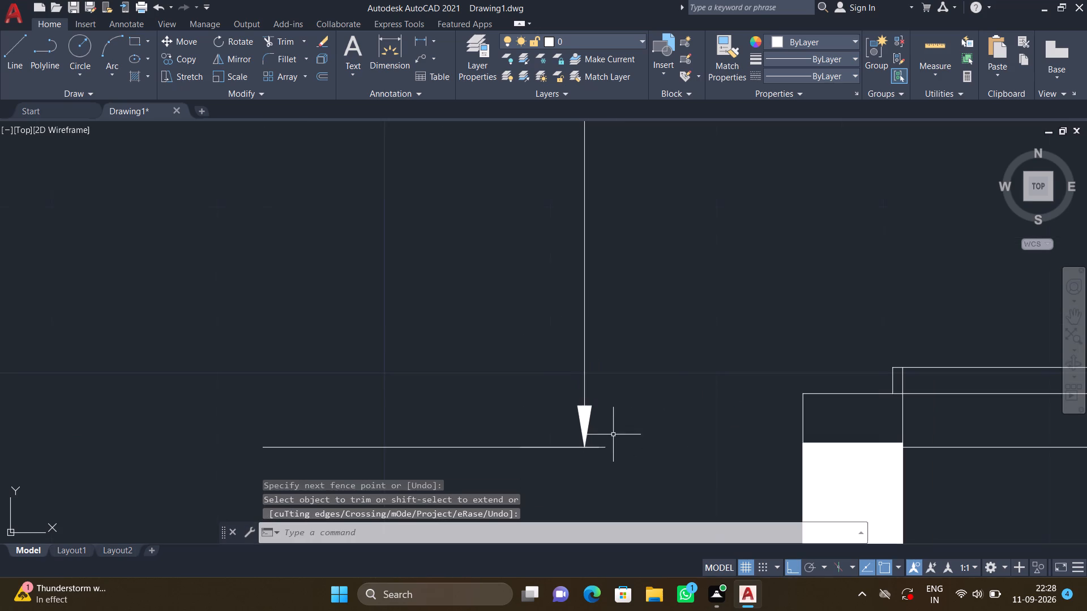
scroll(616, 427, down, 2)
scroll(635, 351, down, 1)
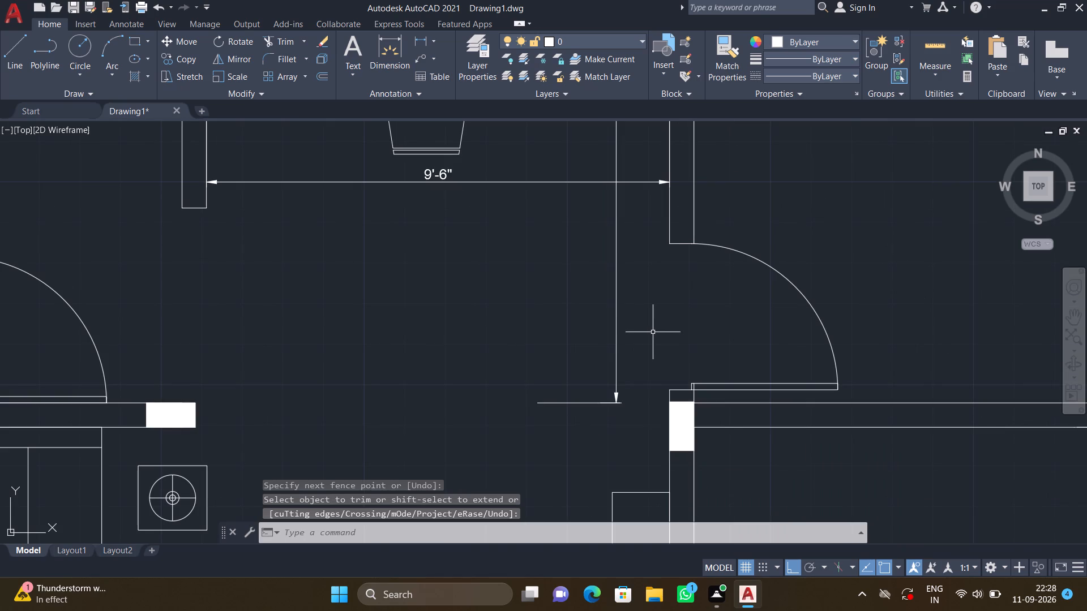
scroll(653, 332, down, 2)
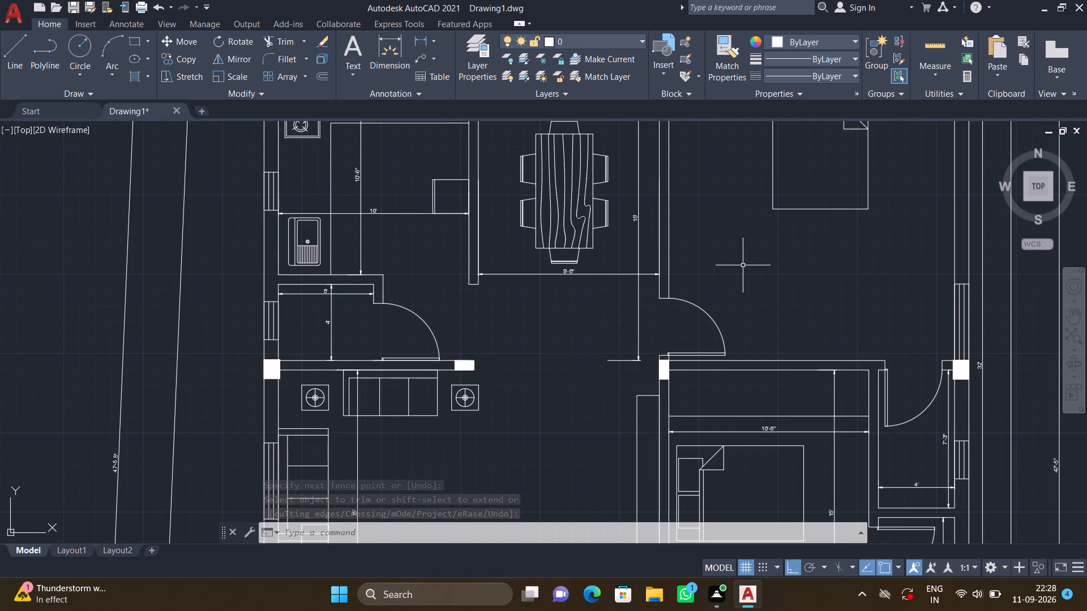
key(space)
key(Escape)
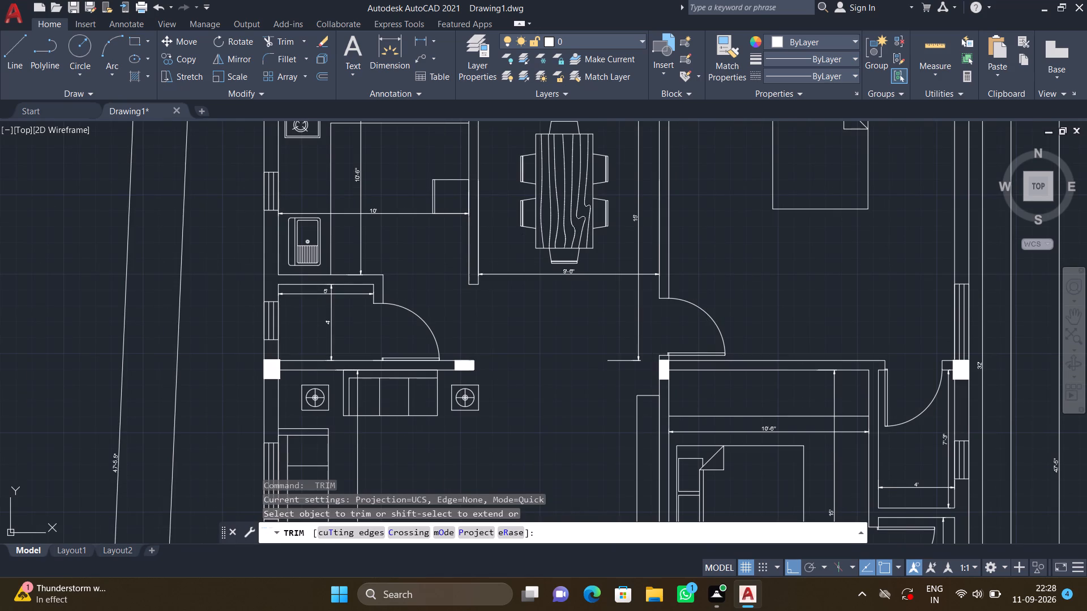
click(437, 42)
click(448, 64)
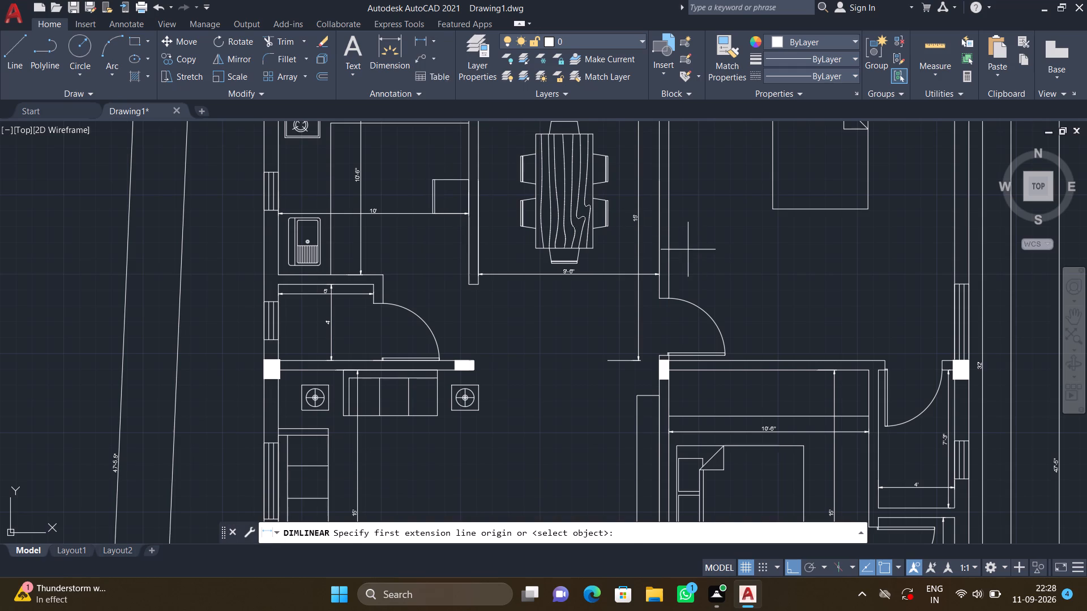
click(668, 256)
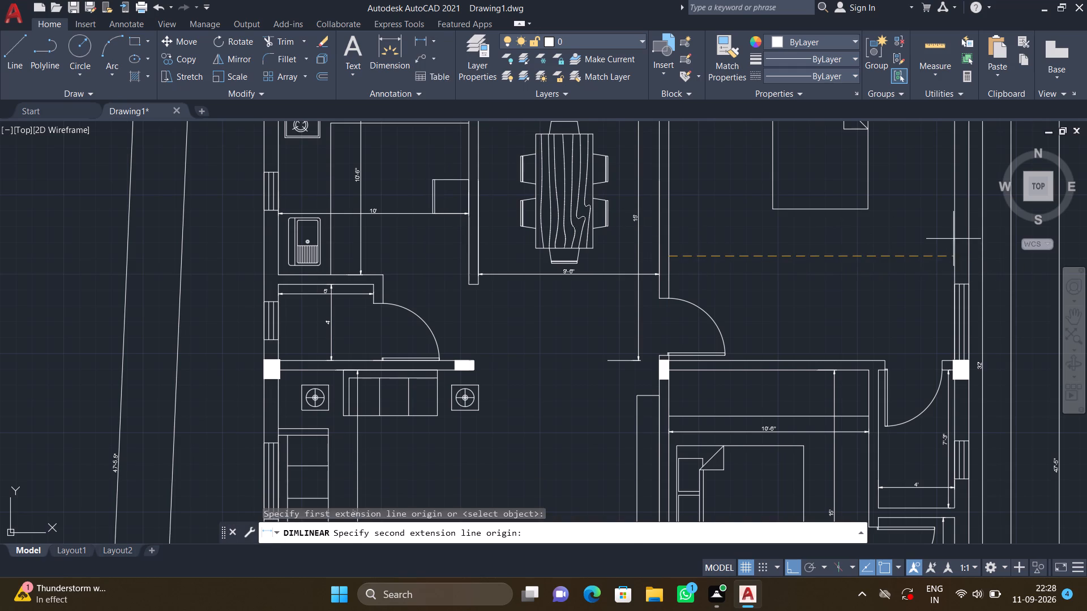
click(956, 255)
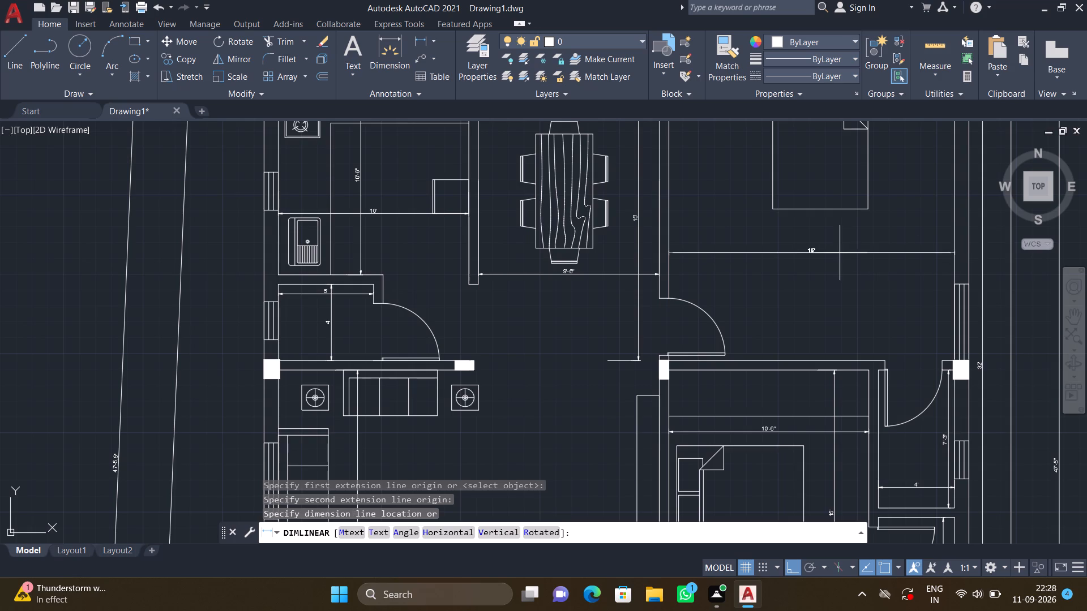
scroll(840, 253, up, 1)
click(838, 264)
scroll(844, 230, down, 1)
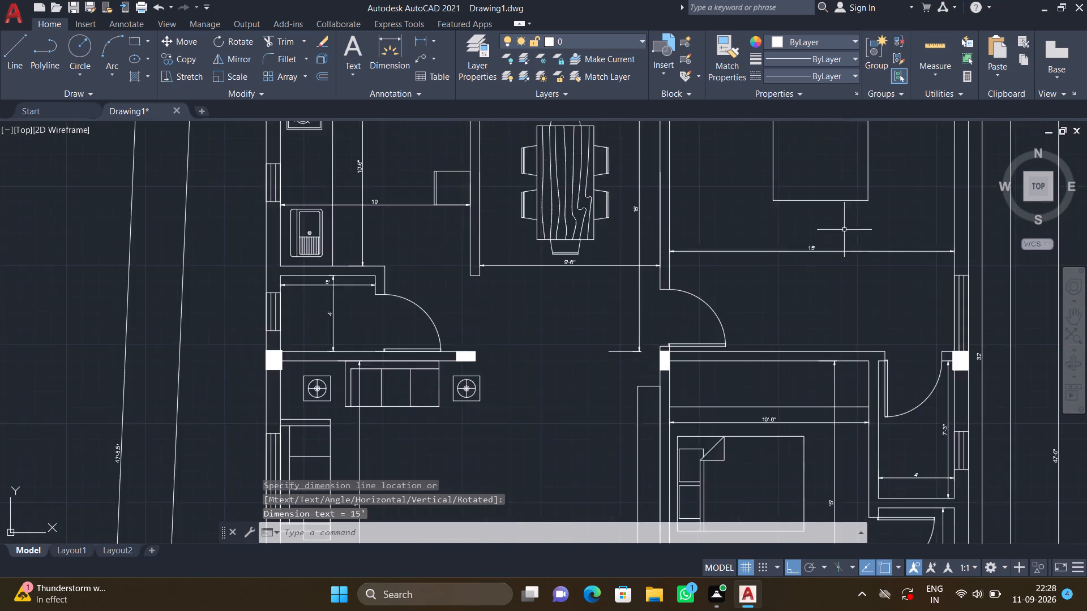
Add a vertical linear dimension for the upper-right bedroom's clear depth between top and bottom walls' inner faces, just right of the door swing.
scroll(844, 230, down, 1)
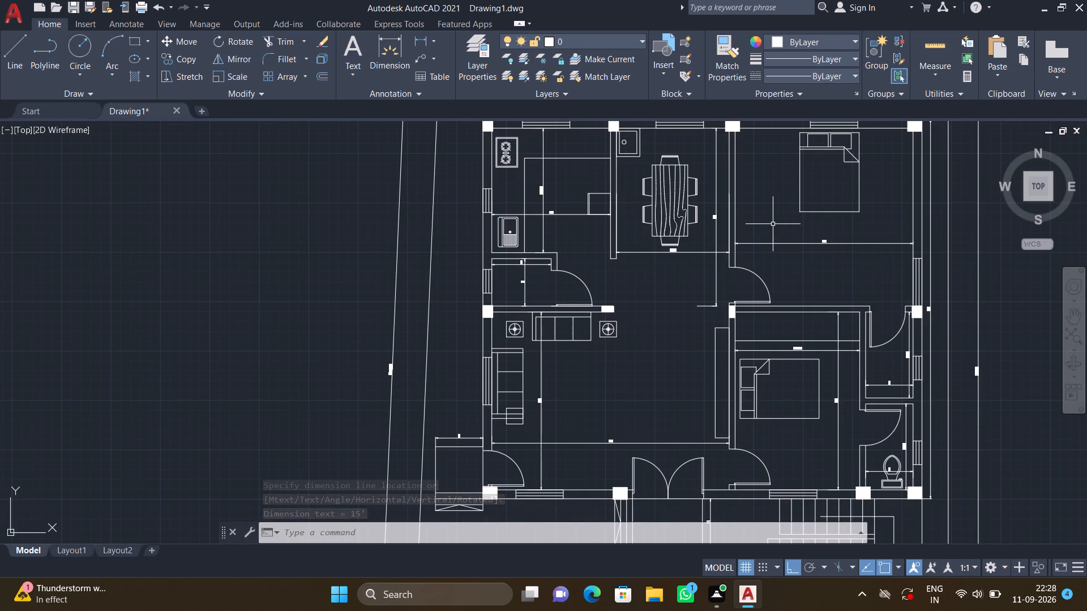
key(space)
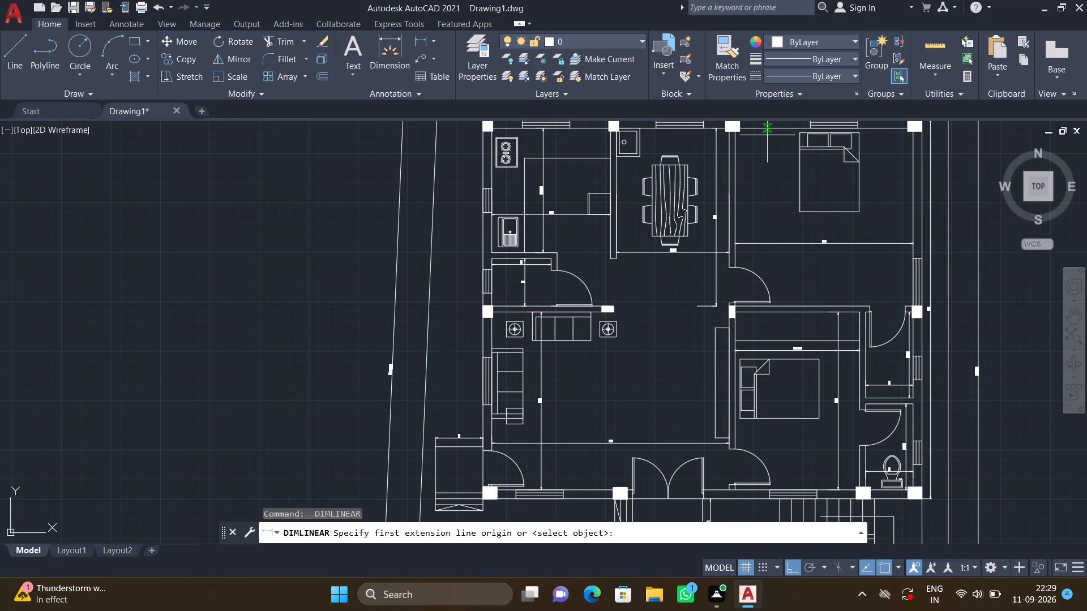
click(763, 128)
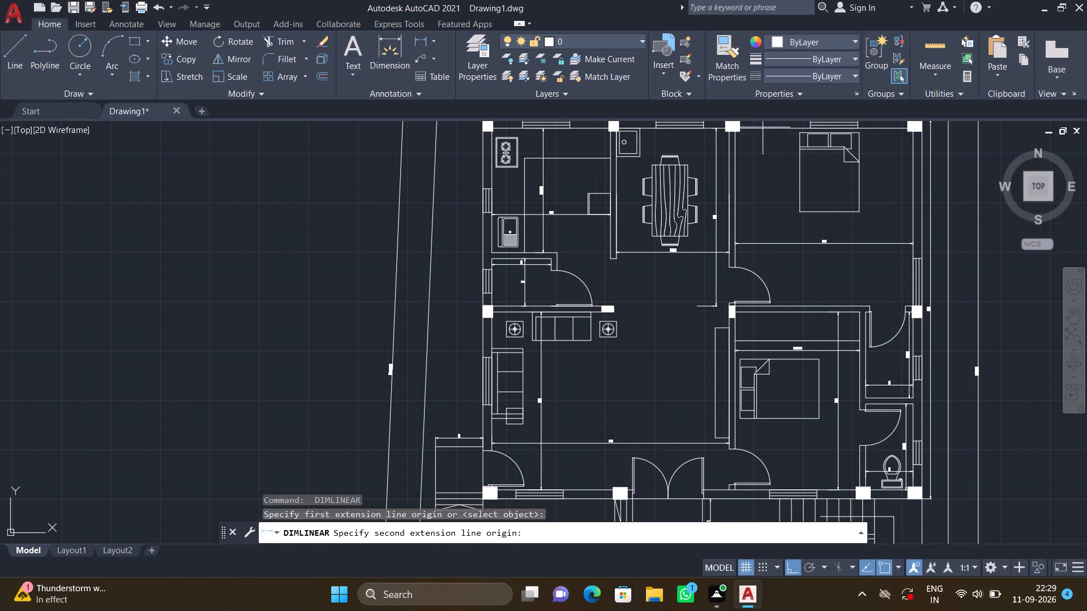
scroll(777, 270, up, 1)
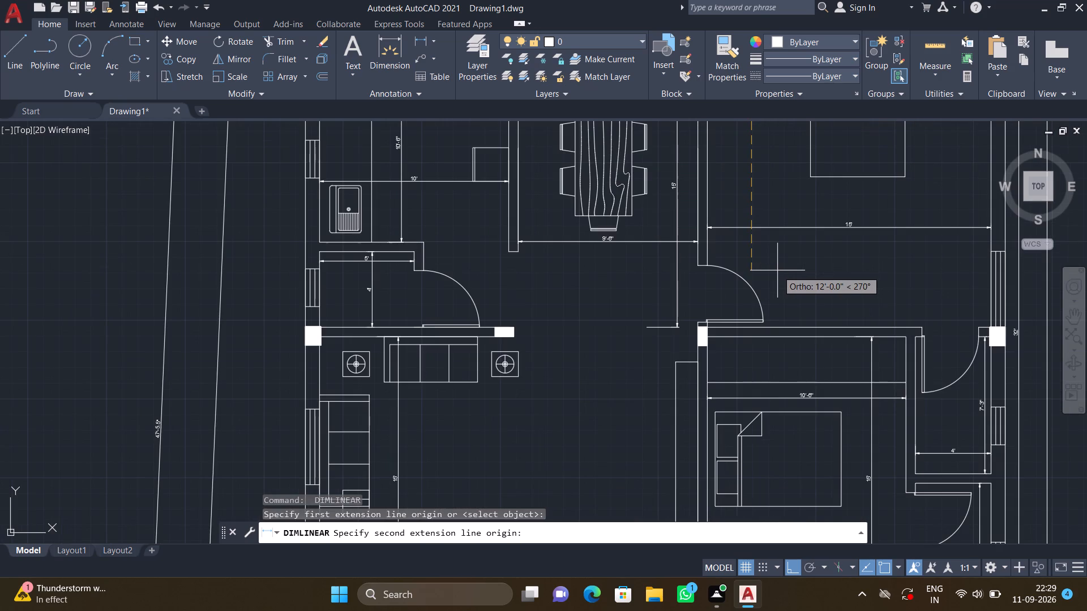
click(764, 329)
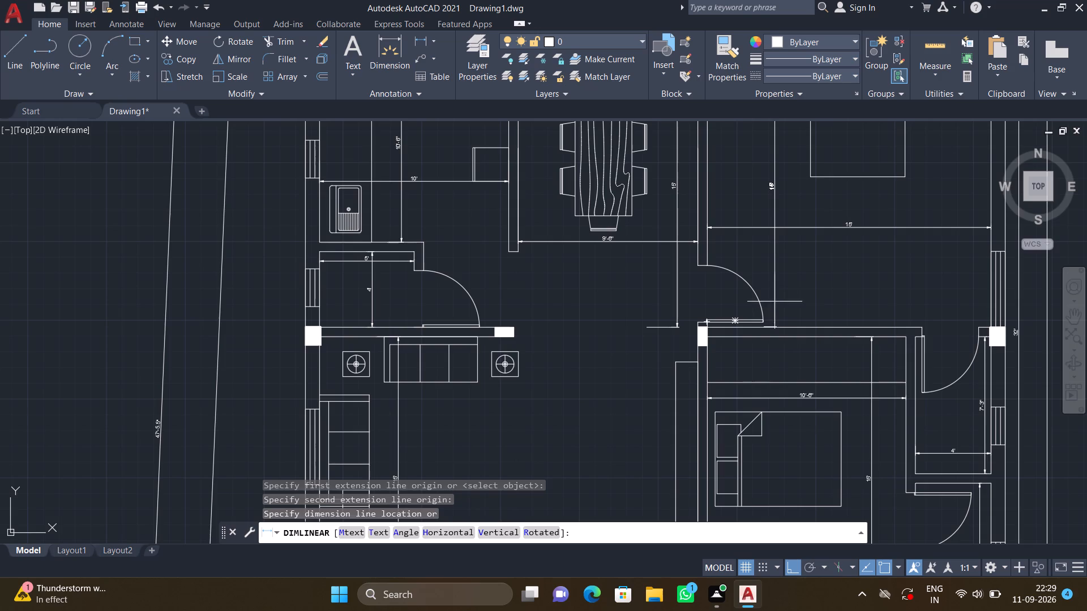
scroll(767, 200, up, 2)
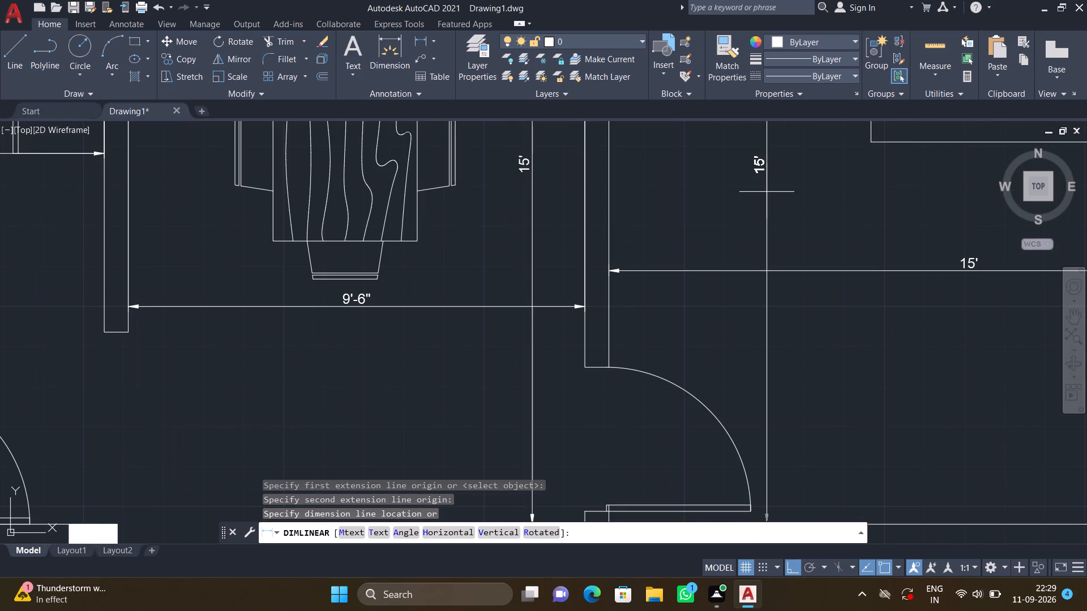
click(773, 195)
Add a vertical linear dimension from the front wall's outer face to the long horizontal line below, between the entrance landing's dimension and the staircase.
scroll(801, 188, down, 2)
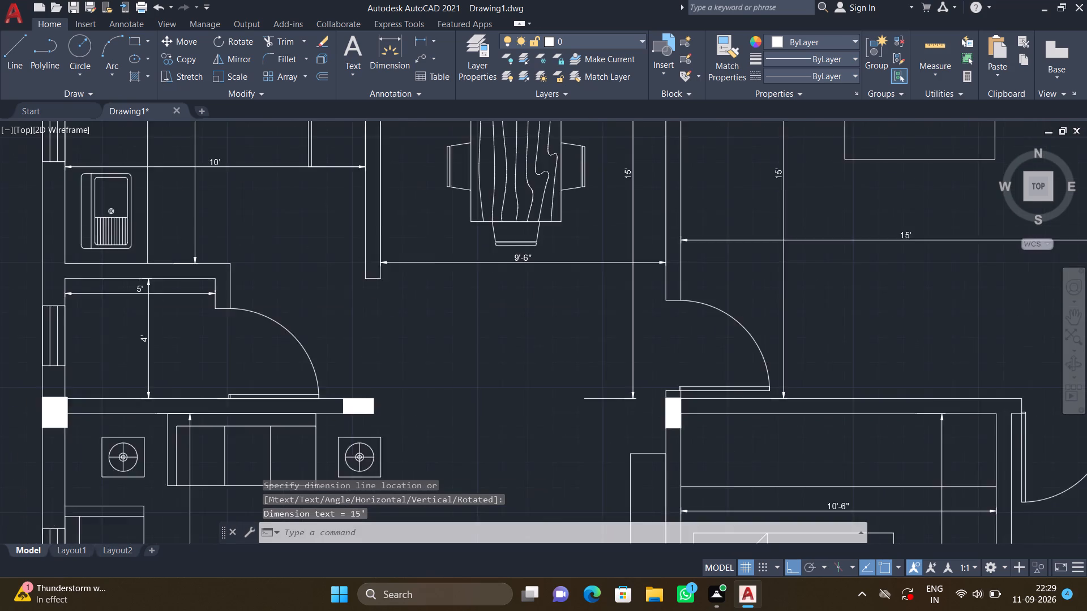
scroll(801, 188, down, 1)
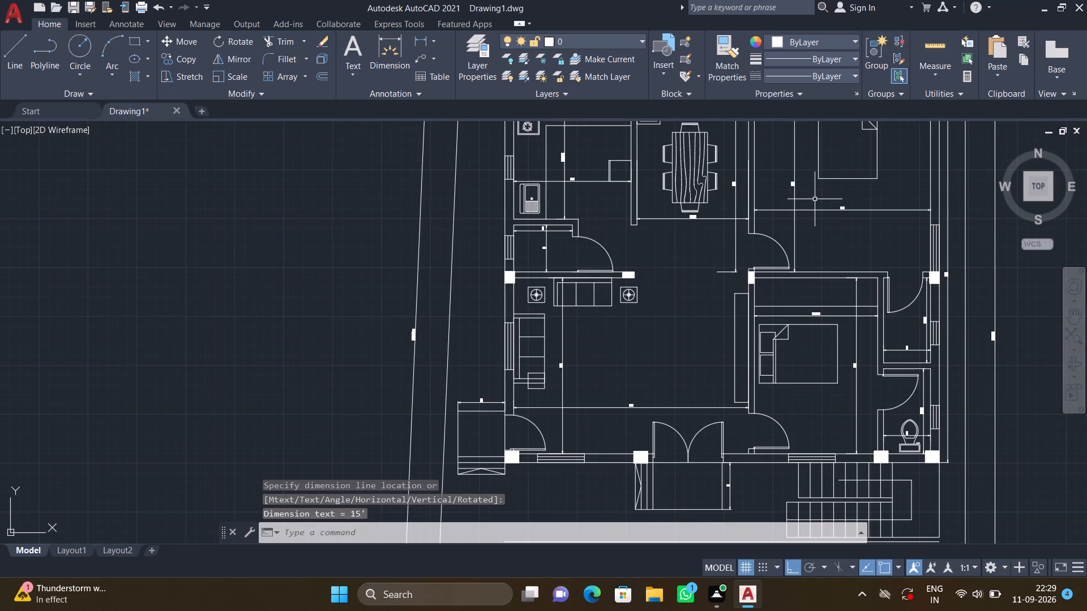
scroll(815, 199, down, 2)
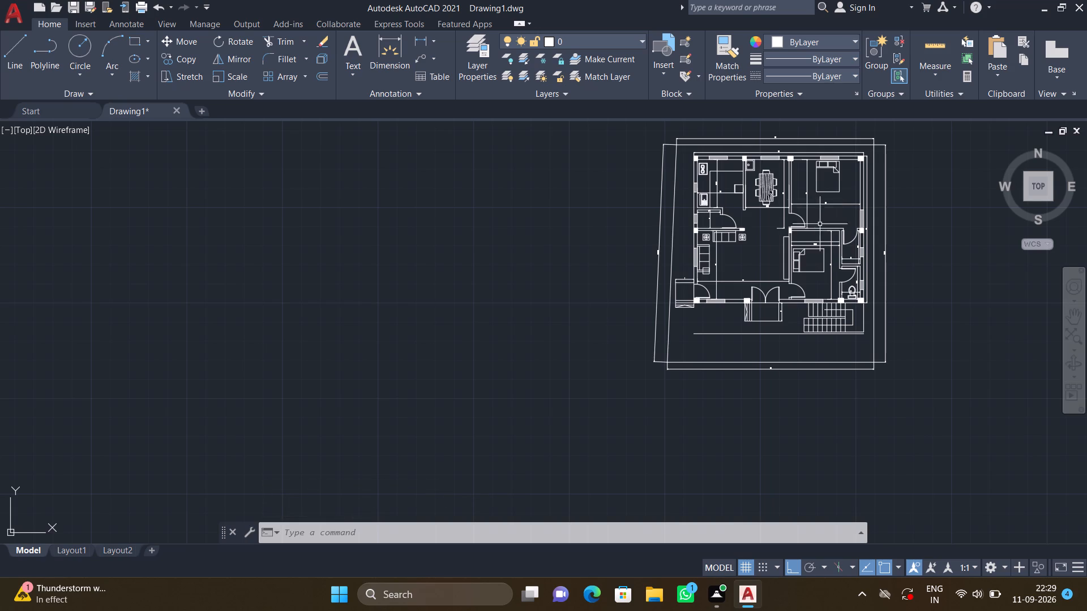
scroll(776, 345, up, 3)
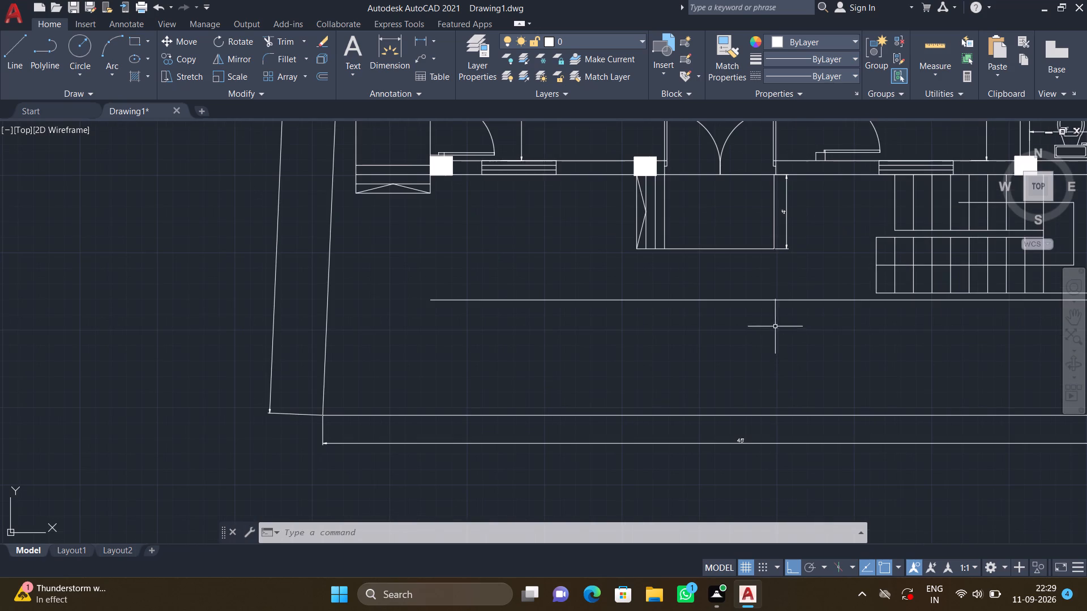
scroll(798, 266, up, 1)
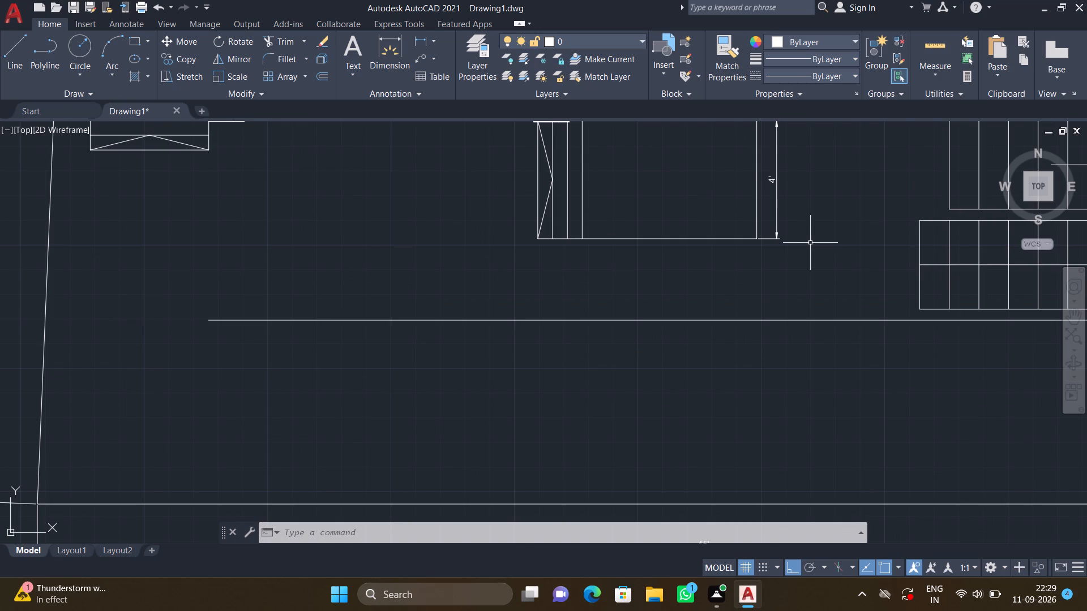
scroll(811, 242, down, 1)
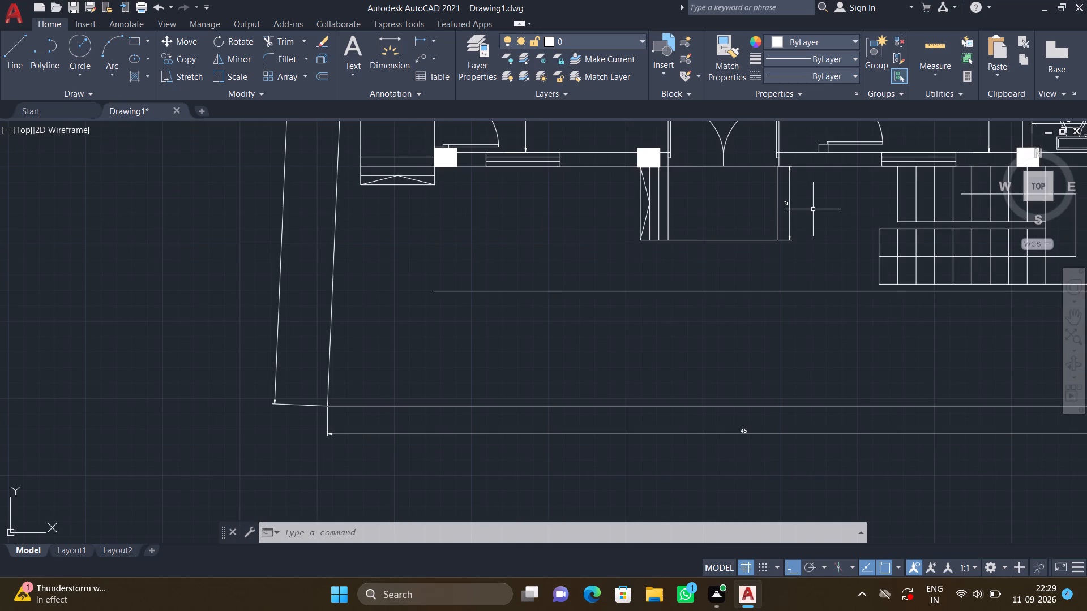
key(l)
key(Escape)
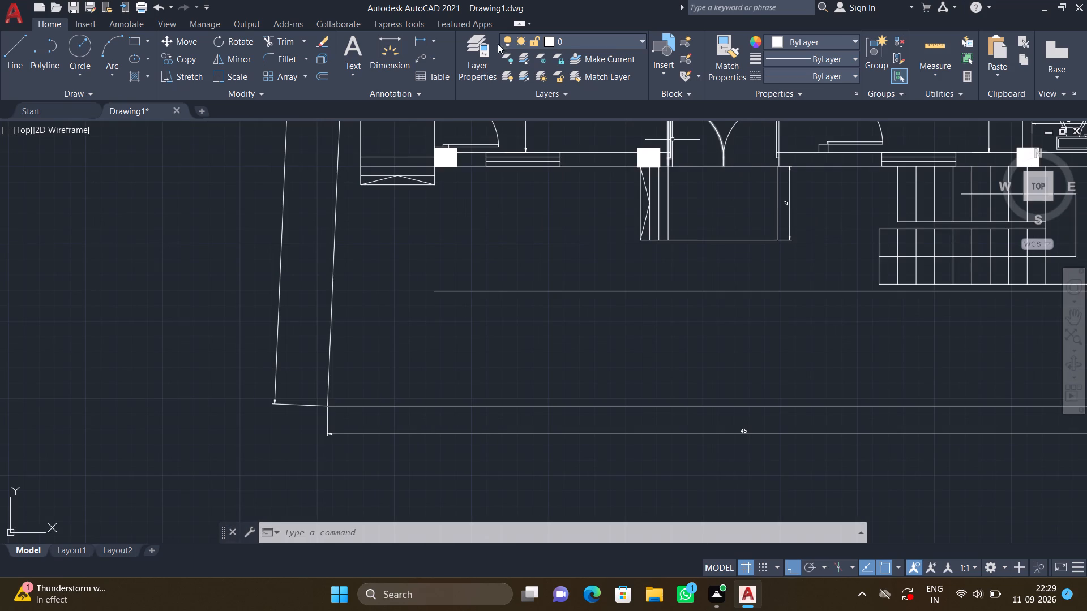
click(435, 38)
click(438, 57)
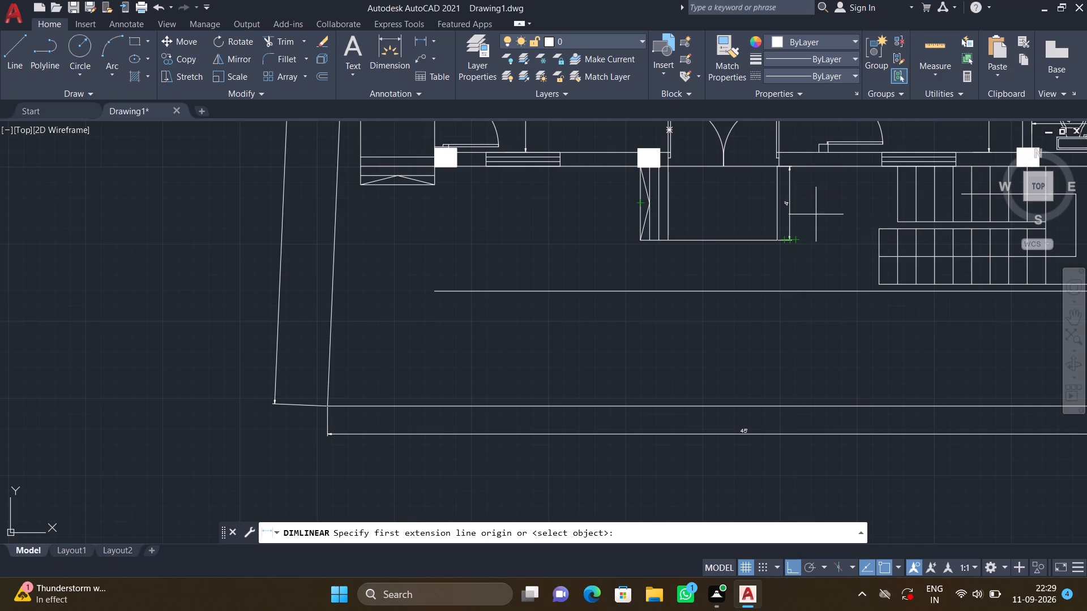
click(806, 167)
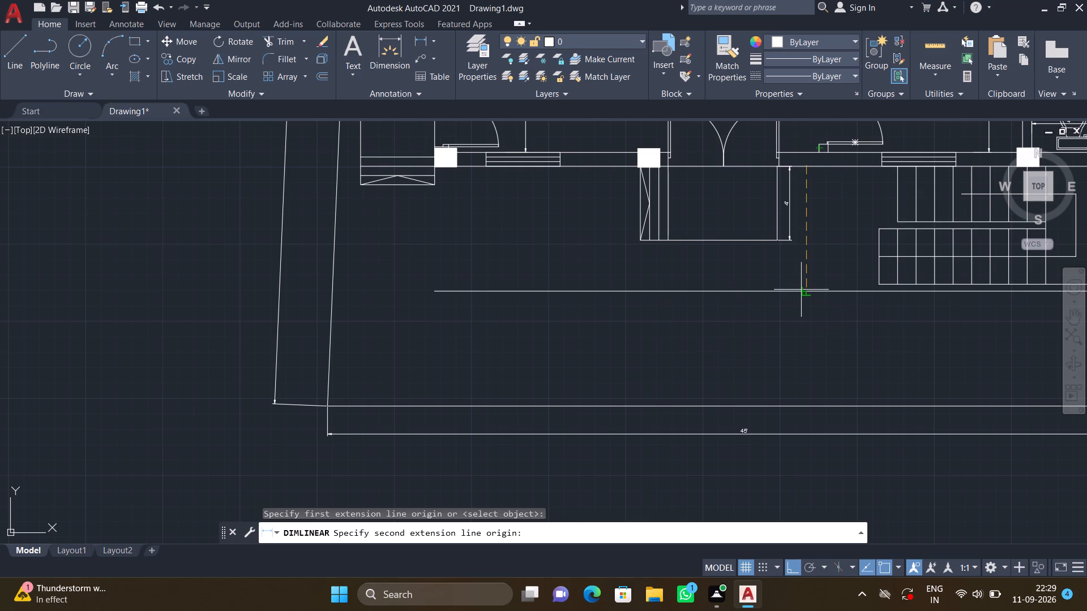
click(807, 295)
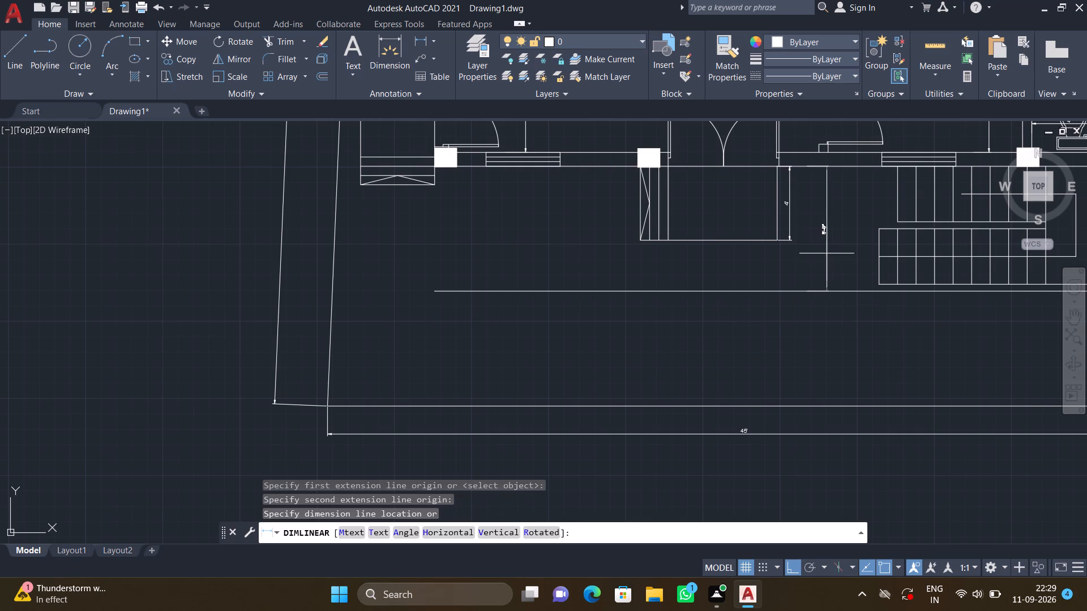
scroll(827, 253, up, 1)
click(806, 251)
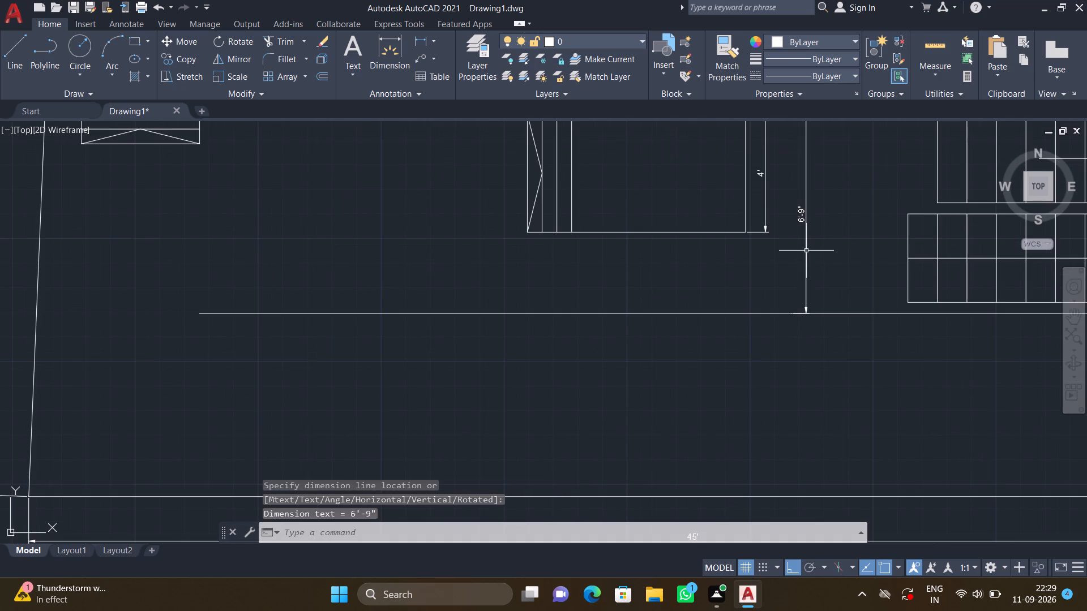
Trim away the long horizontal line in front of the house, between the entrance landing and the plot's front boundary.
scroll(830, 231, down, 1)
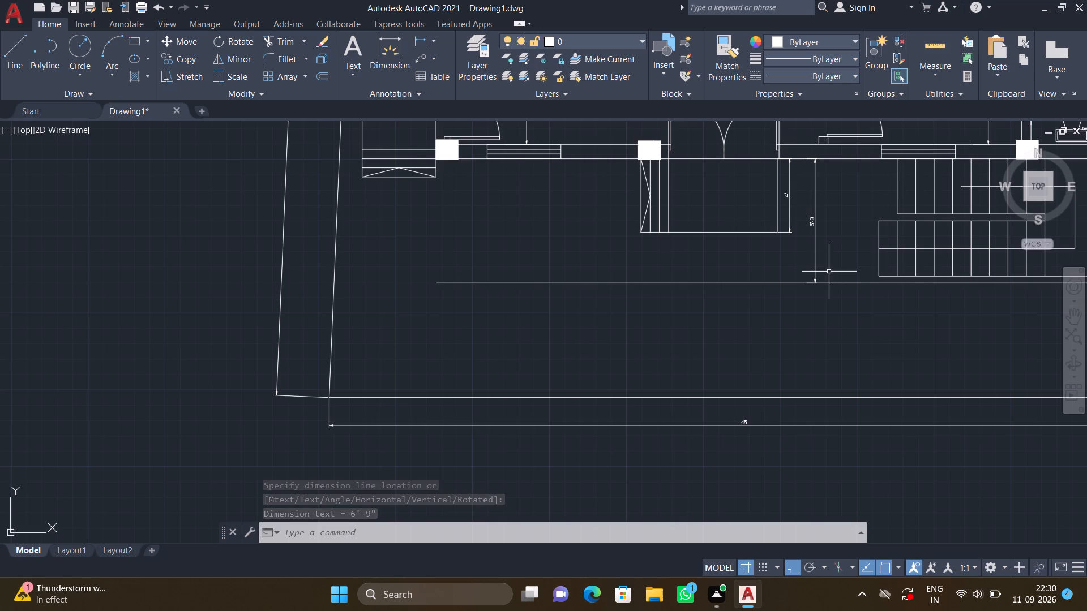
text(TR)
key(Return)
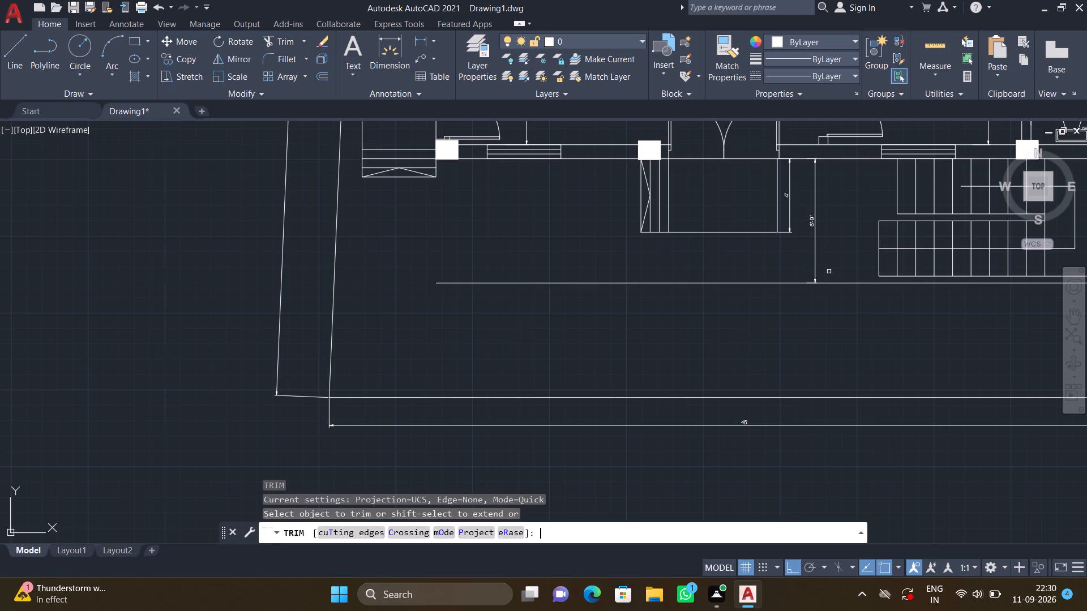
click(829, 271)
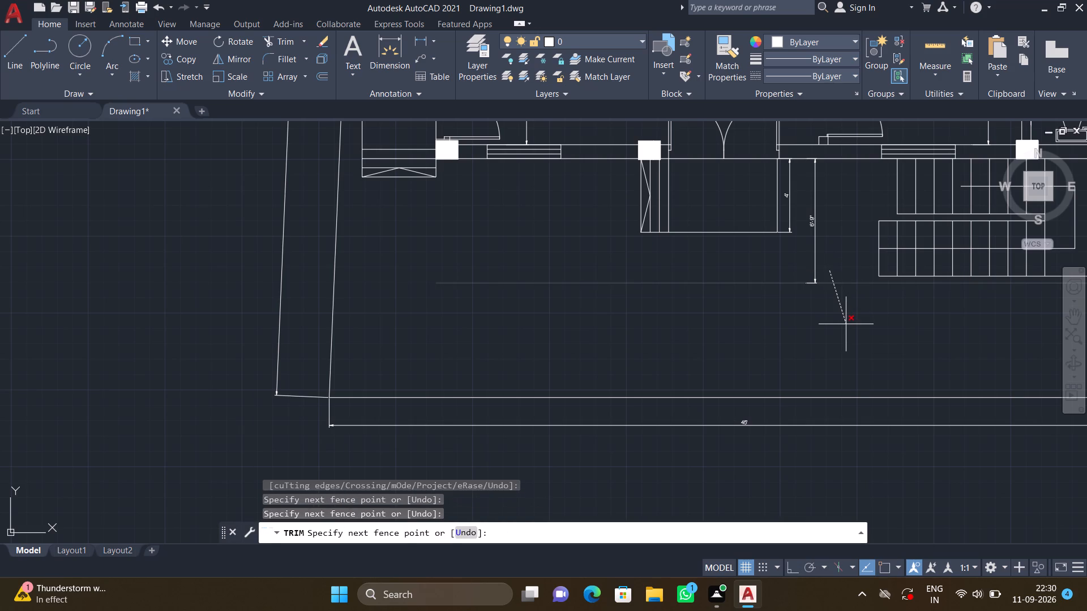
click(846, 324)
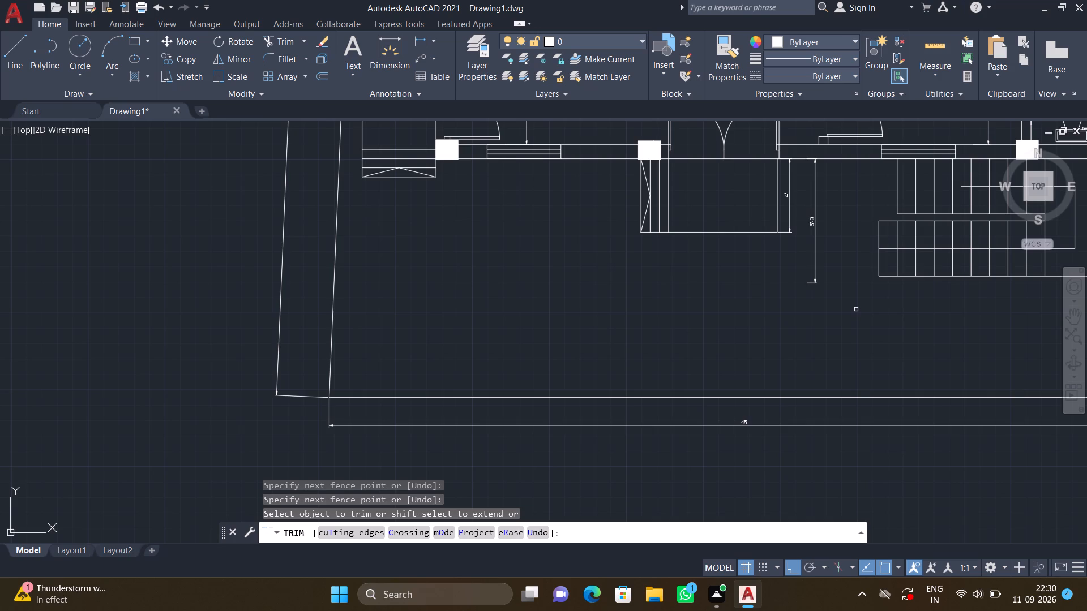
key(Return)
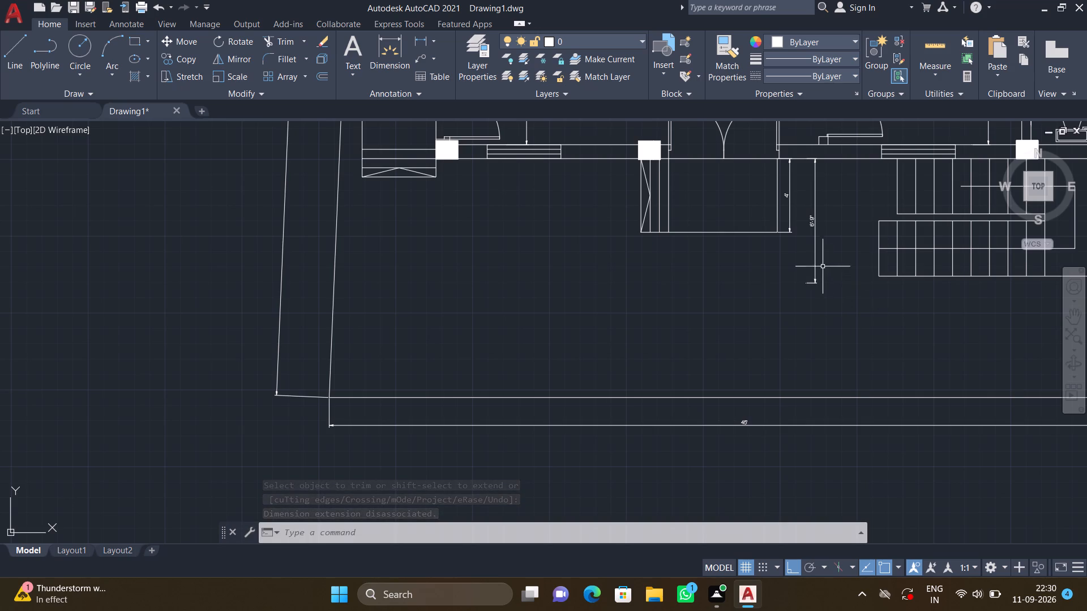
Load the ISO dash linetype ACAD_ISO02W100 and make it the current linetype.
scroll(804, 239, up, 2)
scroll(804, 227, down, 2)
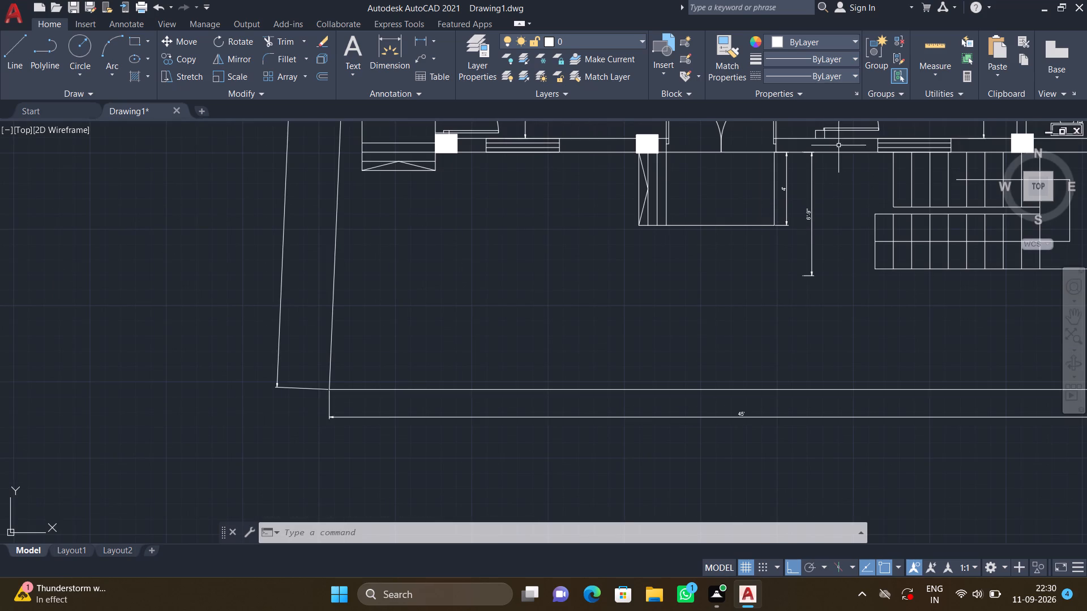
click(824, 75)
click(825, 149)
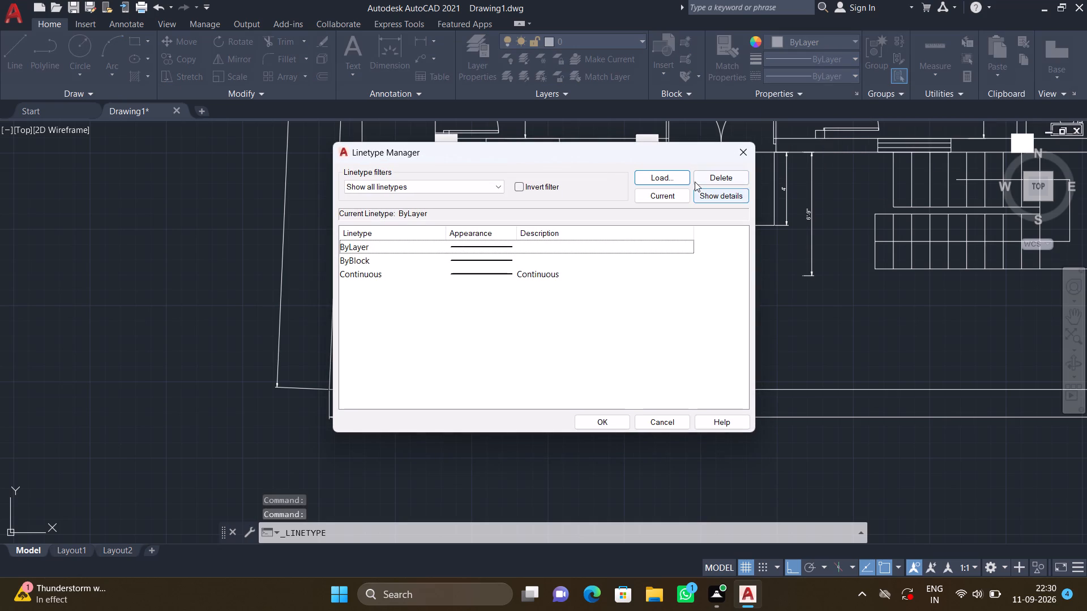
click(670, 177)
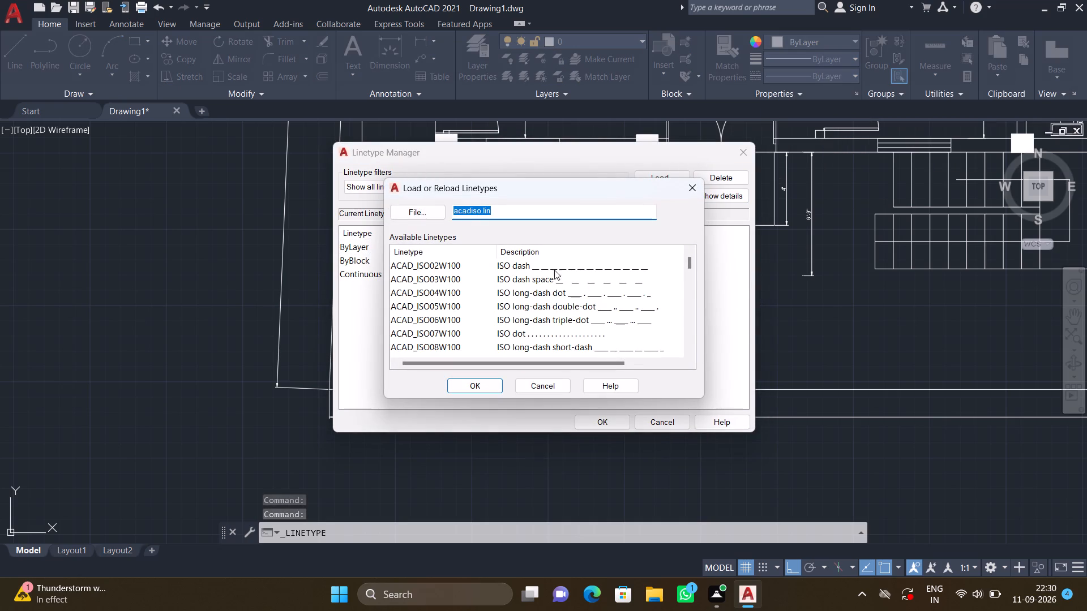
click(561, 264)
click(488, 386)
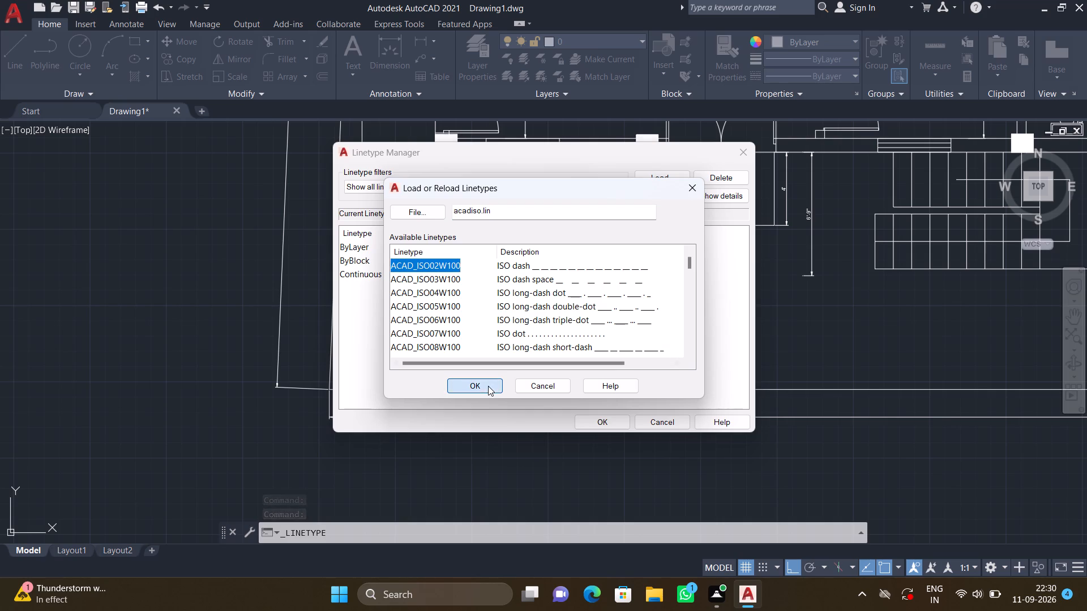
click(590, 277)
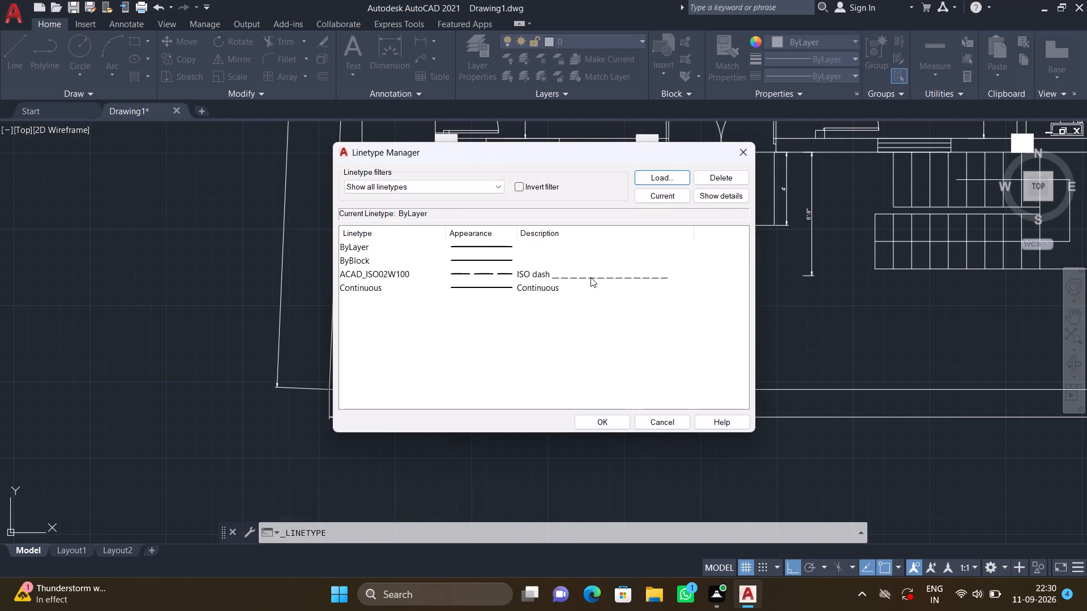
click(670, 195)
click(609, 418)
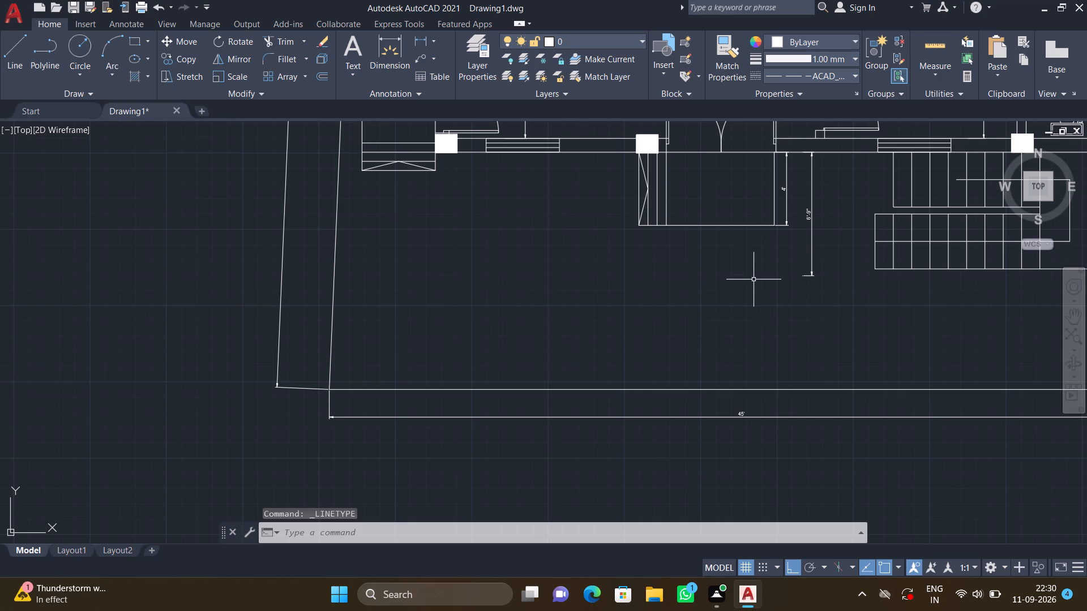
Draw a dashed line from the front wall between the 4' and 6'-9" dimensions, 6'-9" outward, across and back to the side landing's upper outer corner.
key(l)
key(Return)
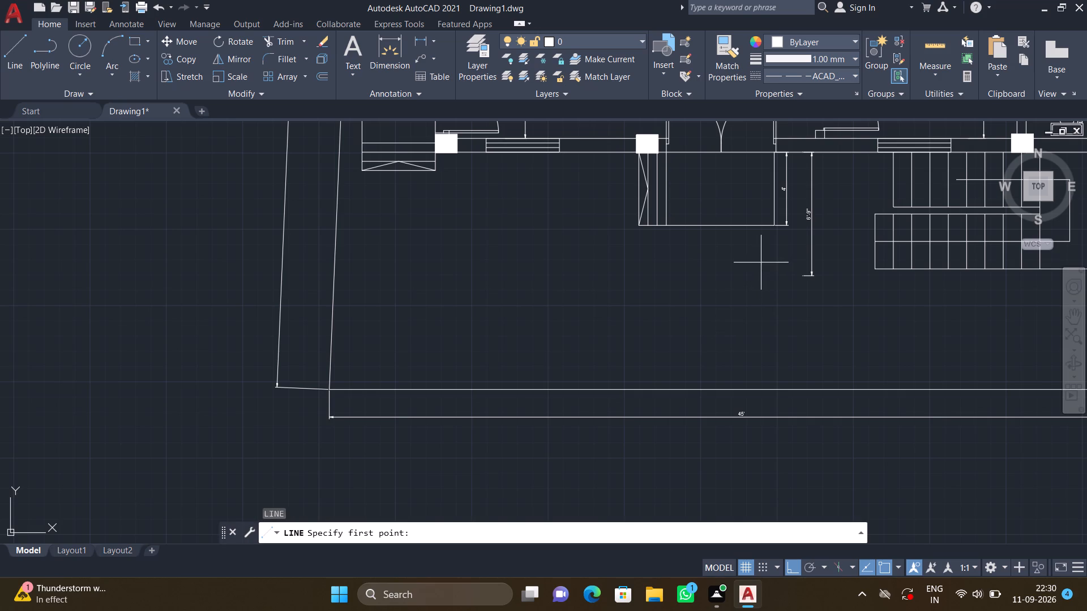
scroll(793, 181, up, 2)
middle_drag(793, 180, 801, 269)
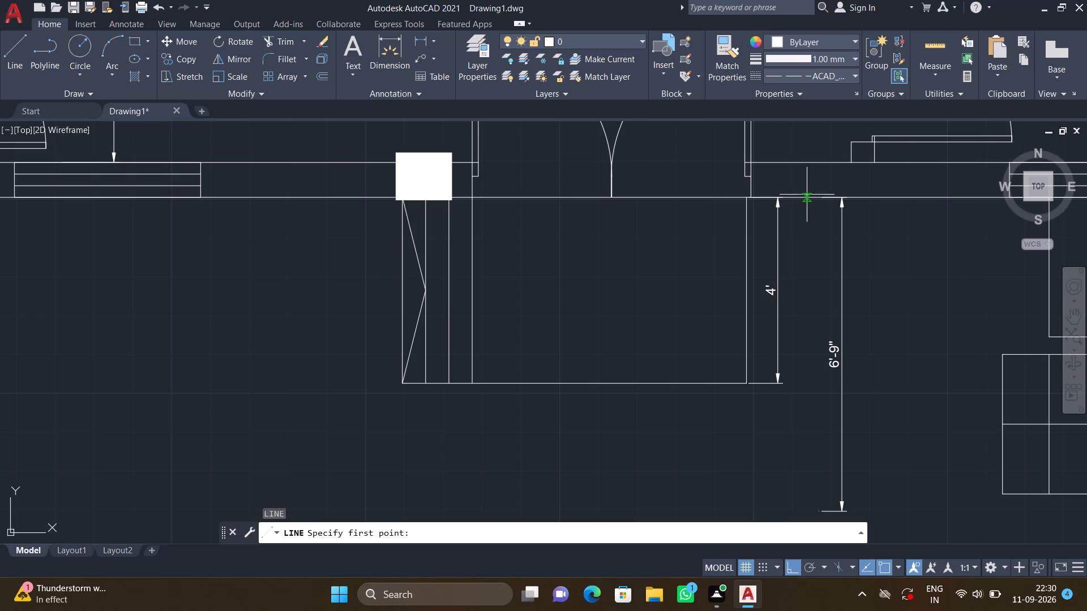
click(809, 197)
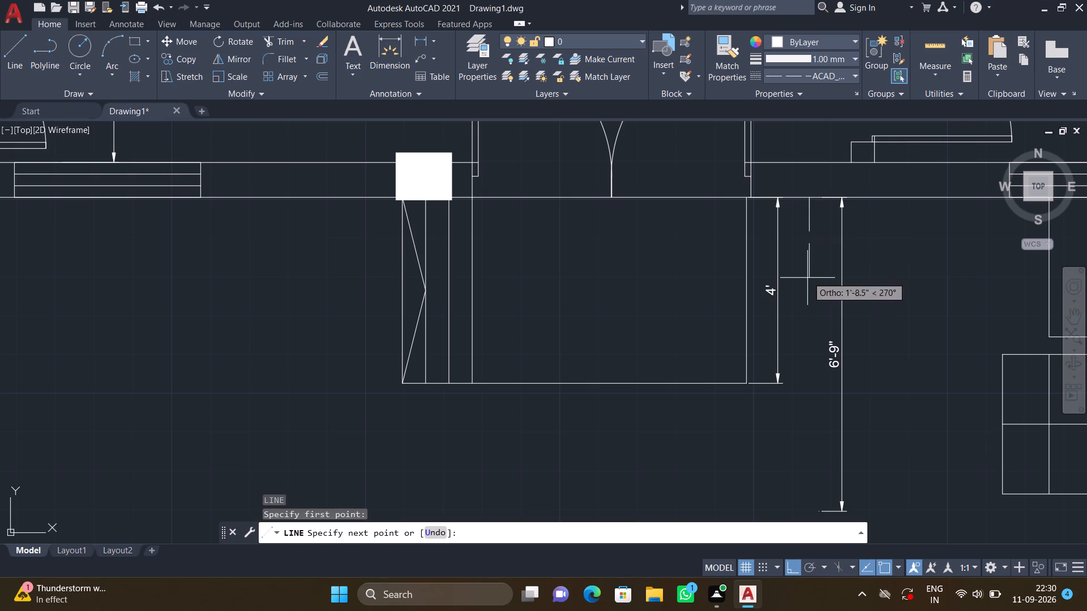
scroll(807, 339, down, 1)
middle_drag(816, 407, 794, 338)
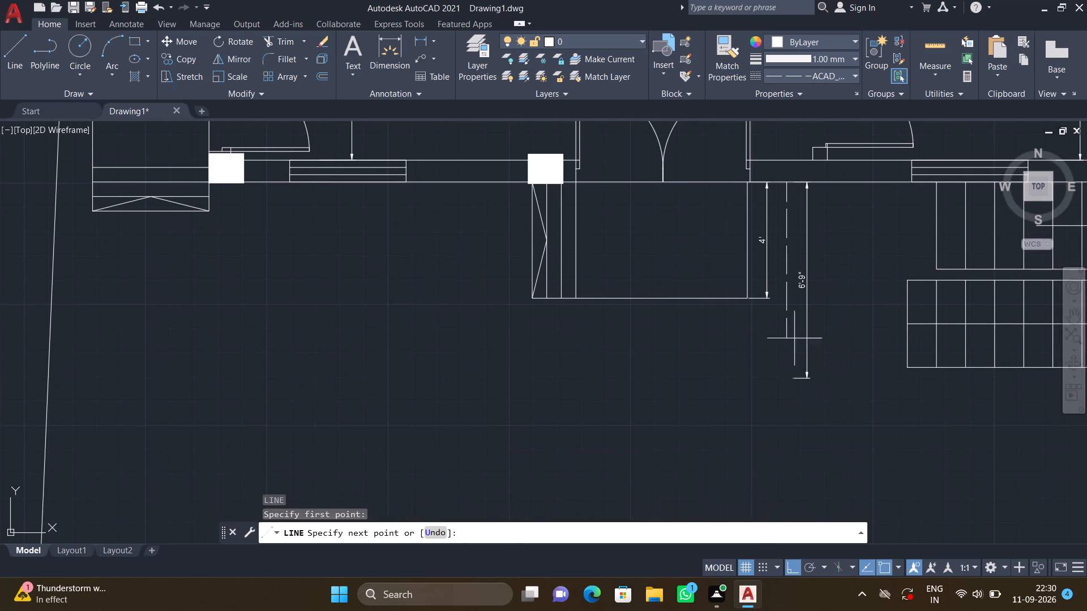
scroll(795, 387, up, 1)
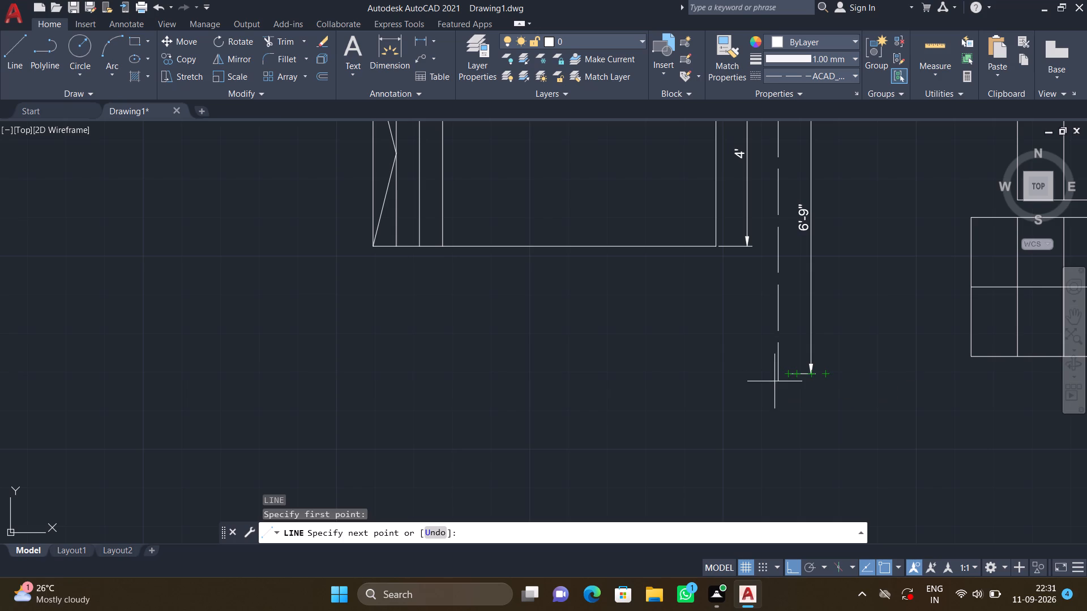
click(774, 374)
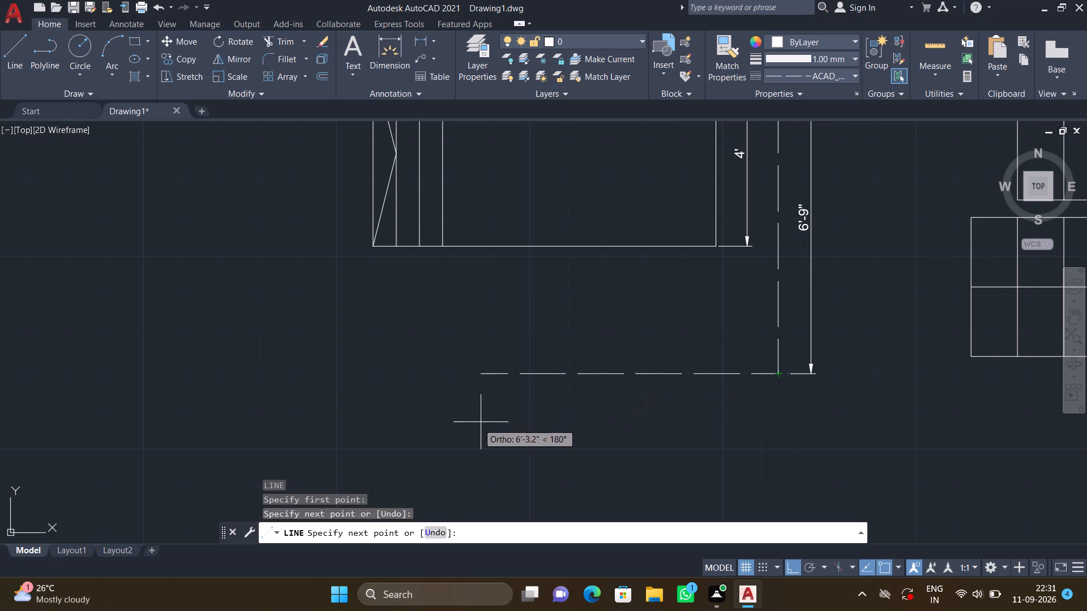
scroll(277, 423, down, 2)
middle_drag(189, 429, 569, 389)
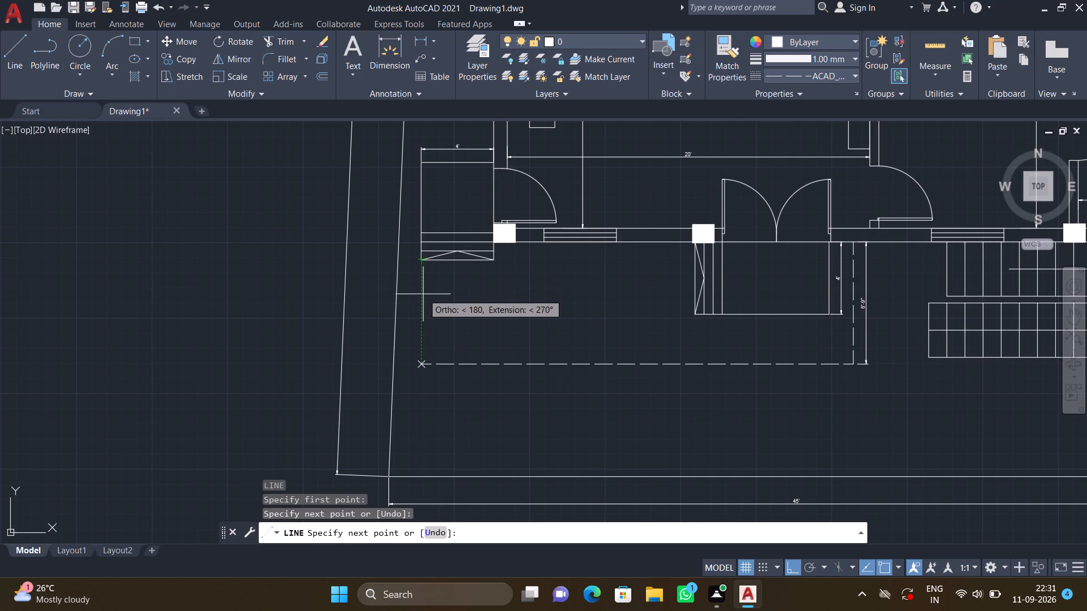
click(421, 365)
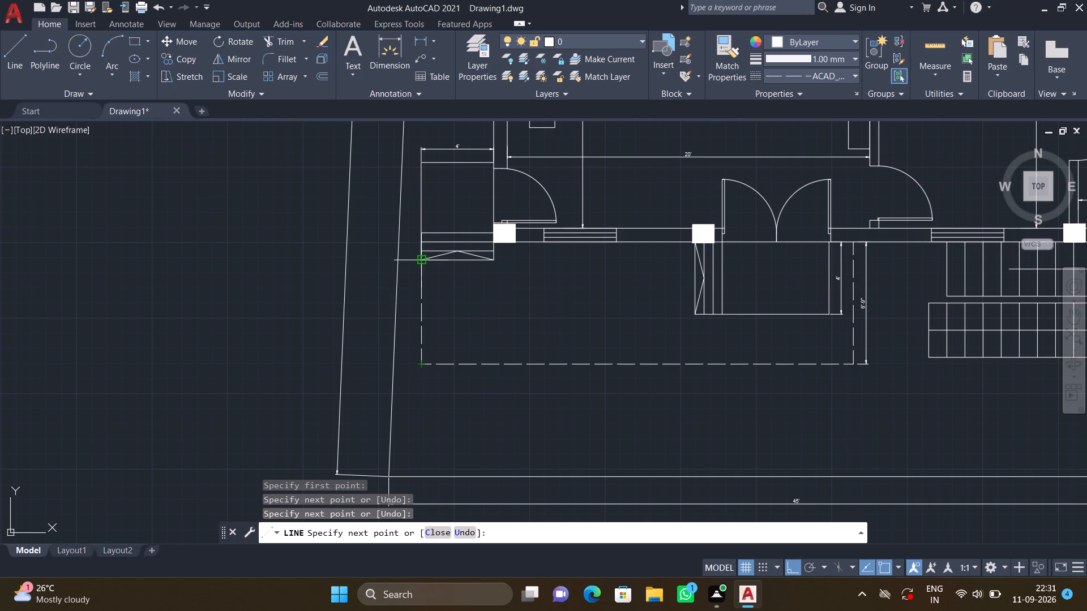
middle_drag(418, 256, 451, 343)
scroll(453, 269, up, 1)
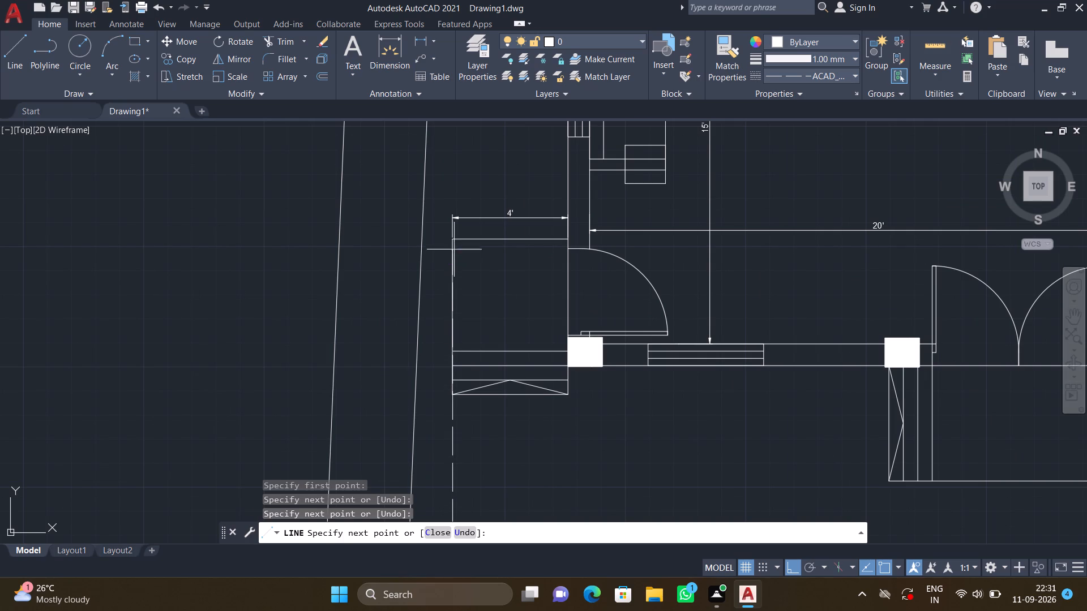
click(452, 236)
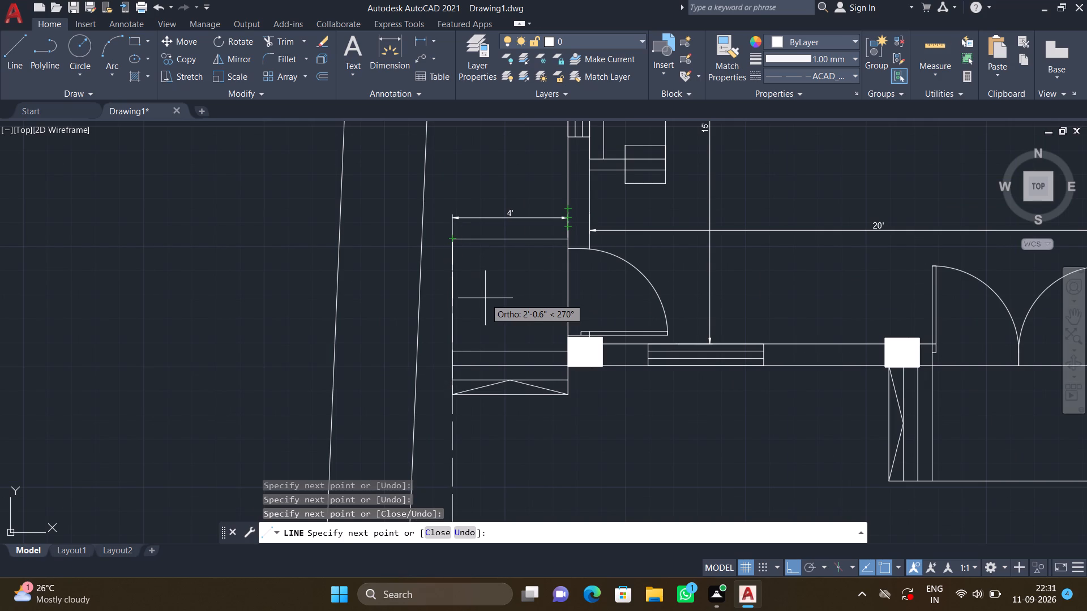
key(Return)
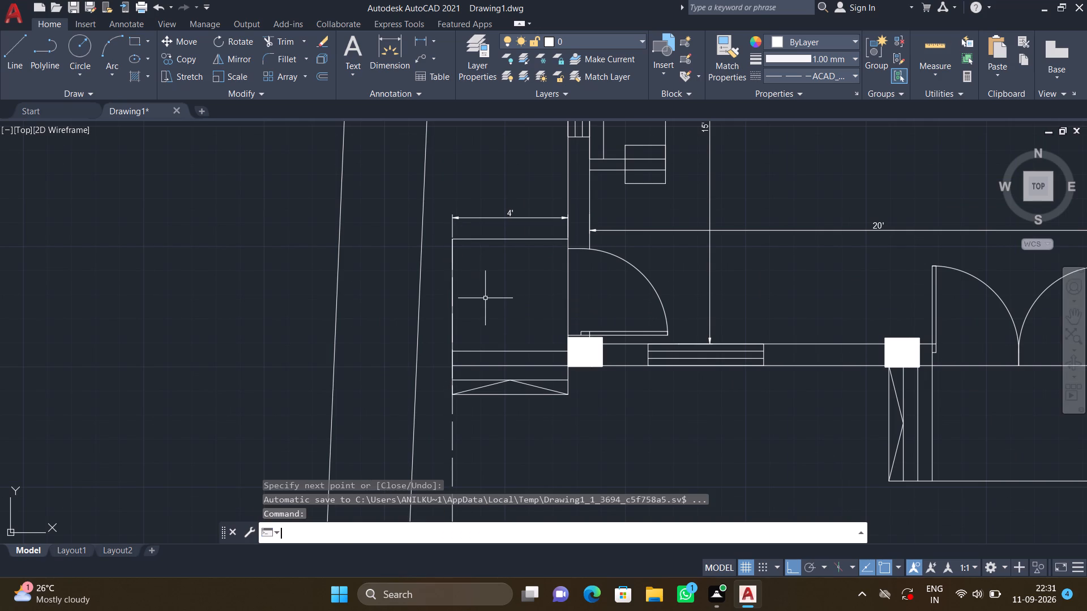
Set the current linetype back to Continuous.
scroll(485, 326, down, 2)
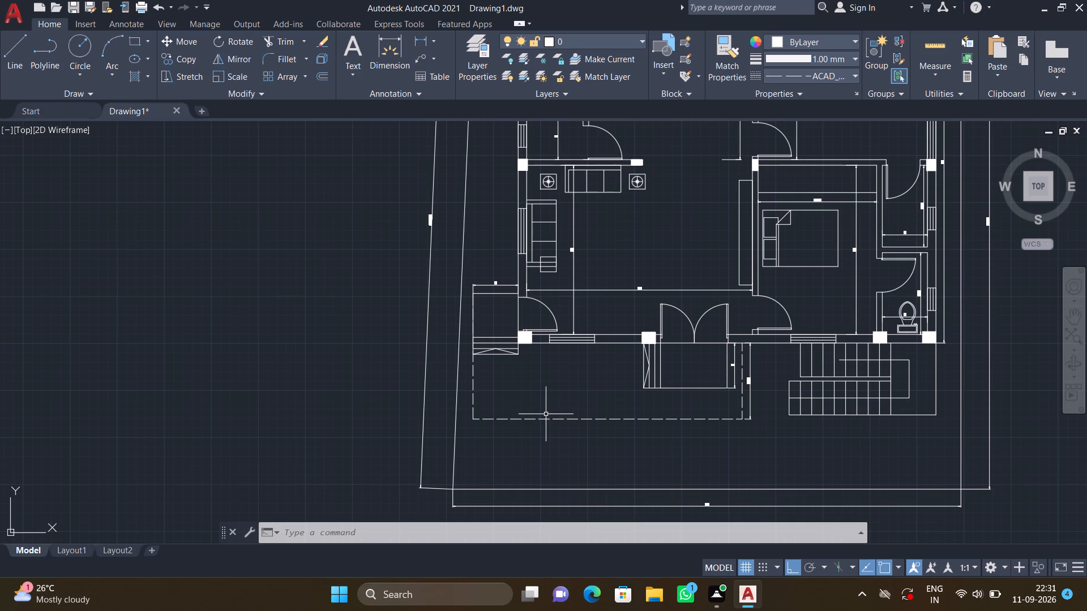
scroll(738, 400, up, 2)
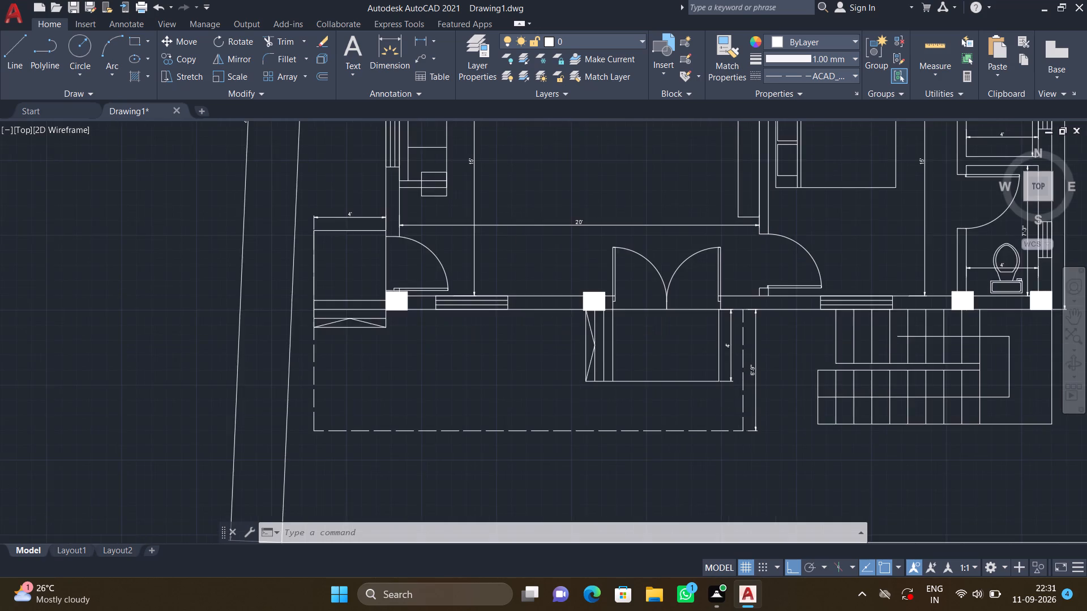
scroll(753, 457, up, 2)
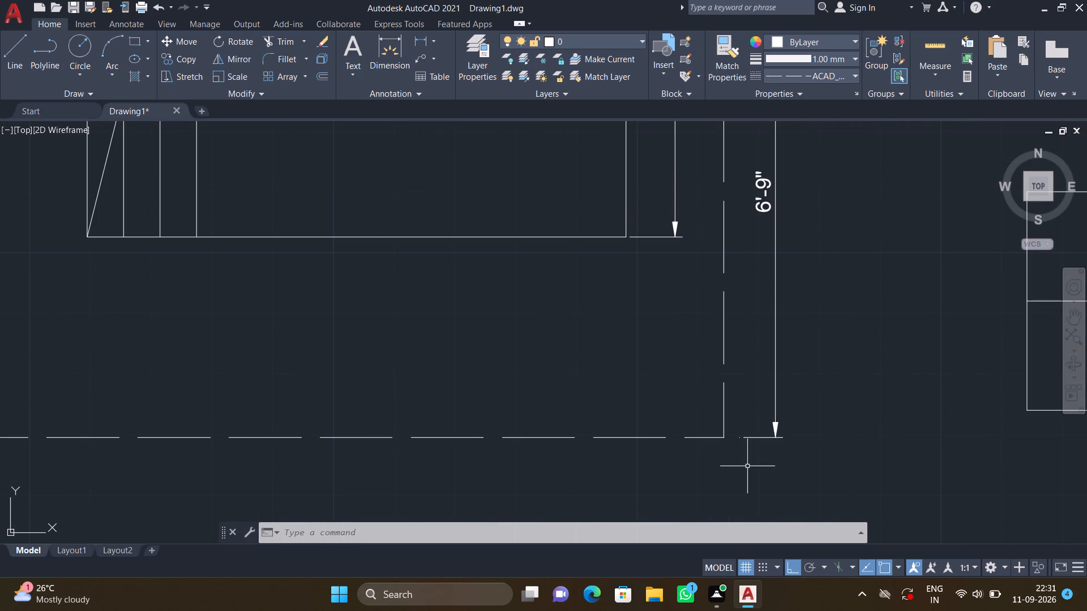
scroll(786, 401, down, 2)
scroll(736, 368, down, 1)
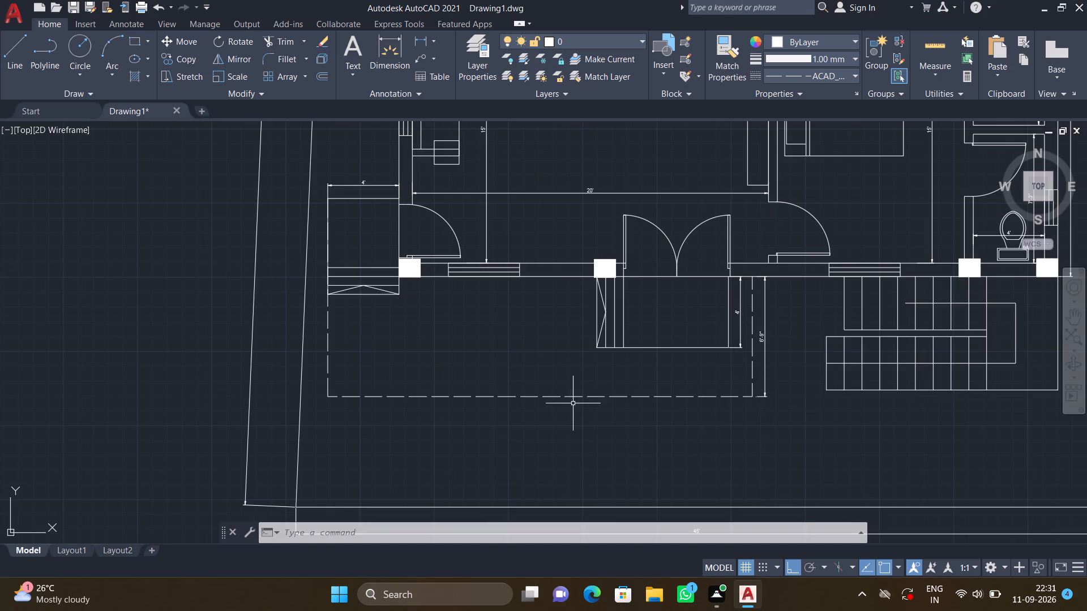
click(842, 76)
click(848, 141)
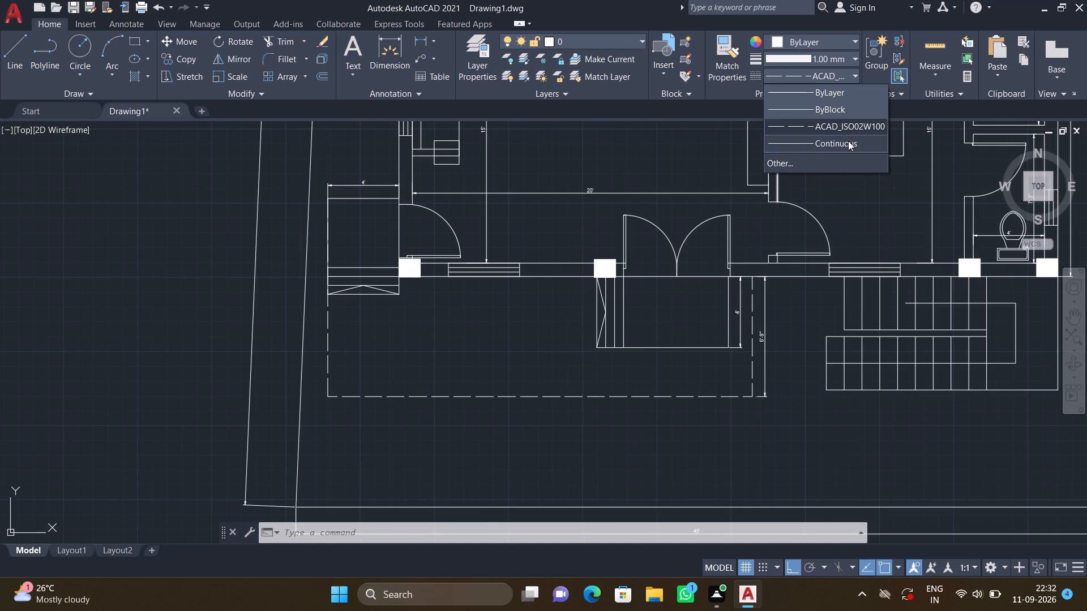
scroll(813, 180, down, 2)
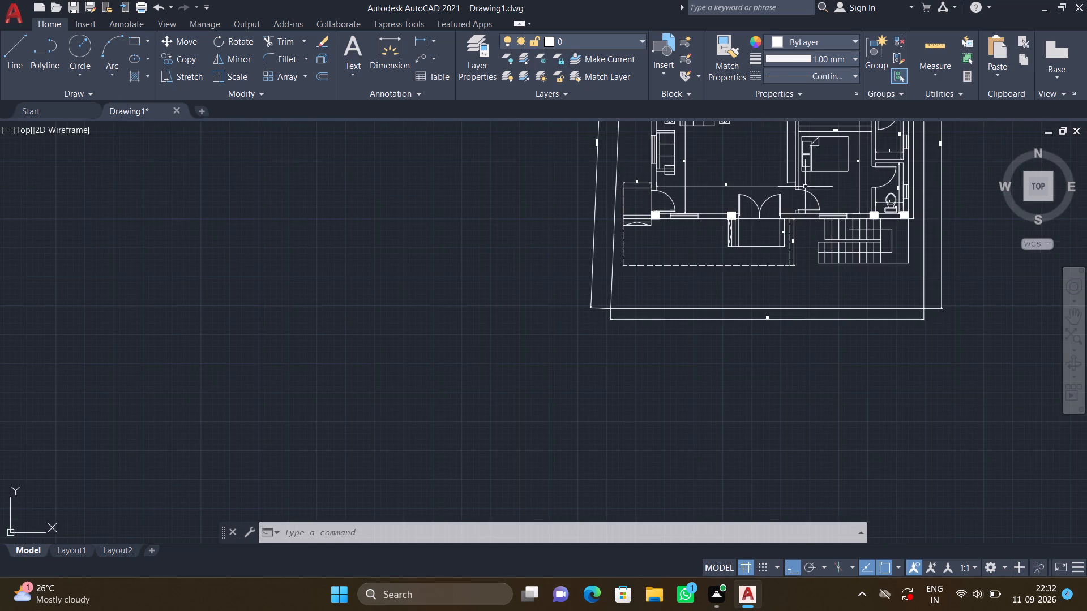
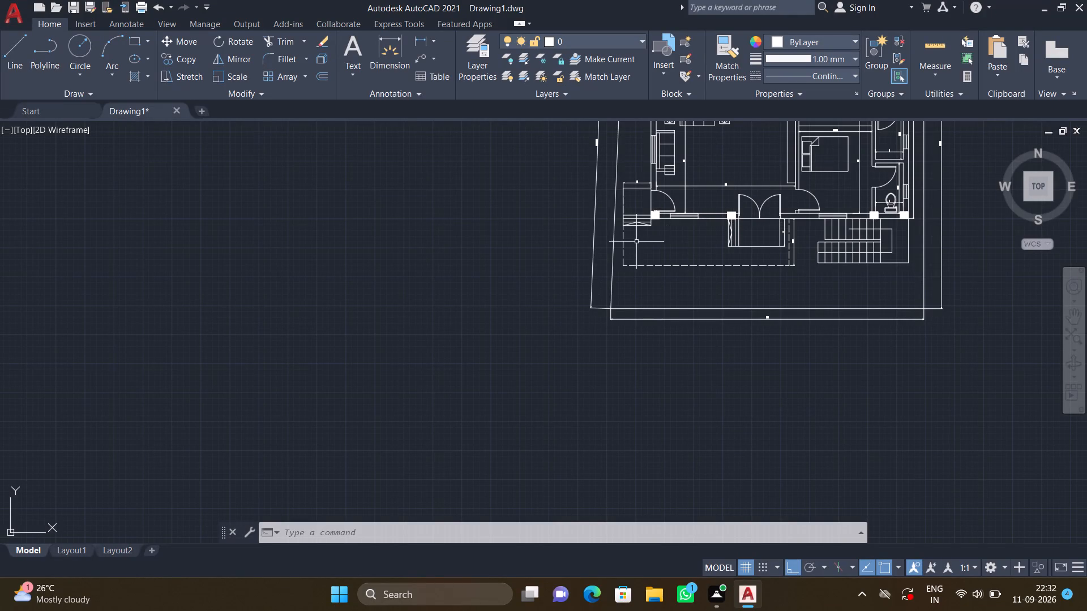
Add the multiline text label STEPS just below the small flight of steps at the plan's lower-left corner.
scroll(636, 242, up, 1)
middle_drag(634, 241, 657, 282)
scroll(657, 283, up, 2)
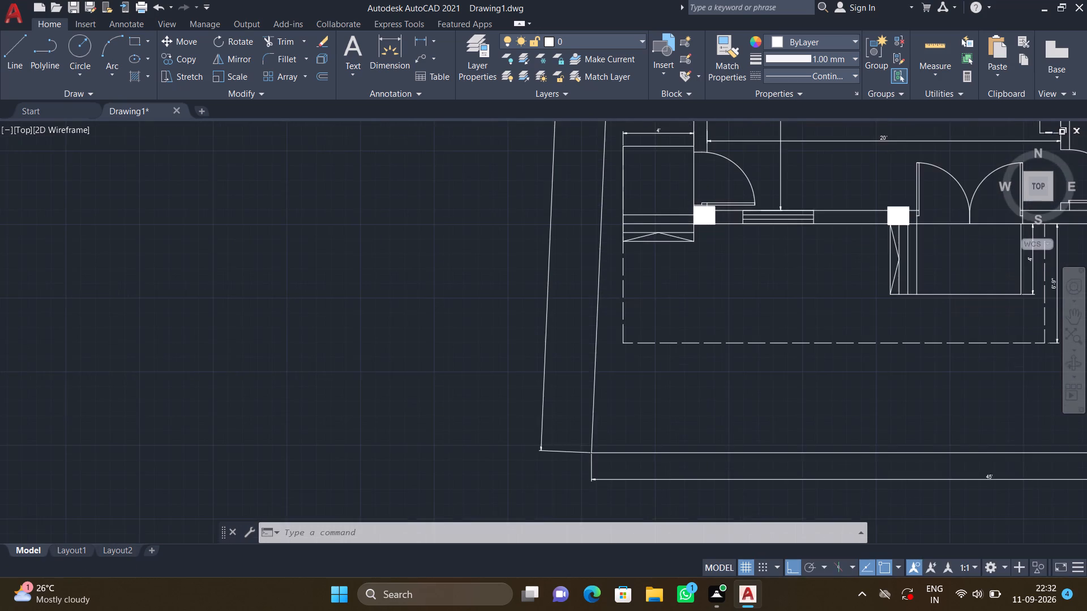
text(MT)
key(Return)
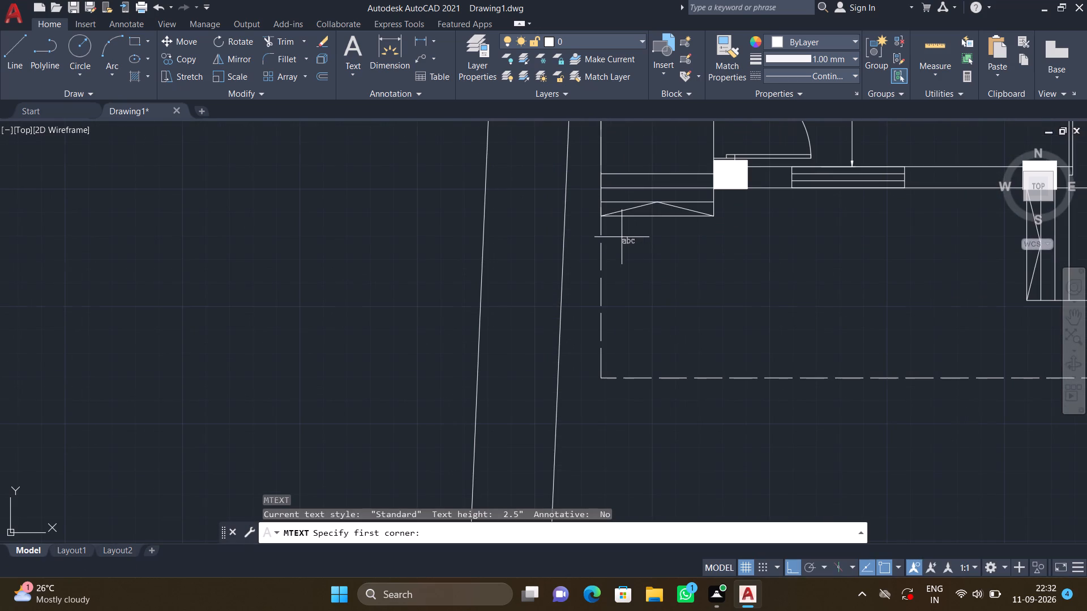
scroll(622, 237, up, 2)
click(626, 256)
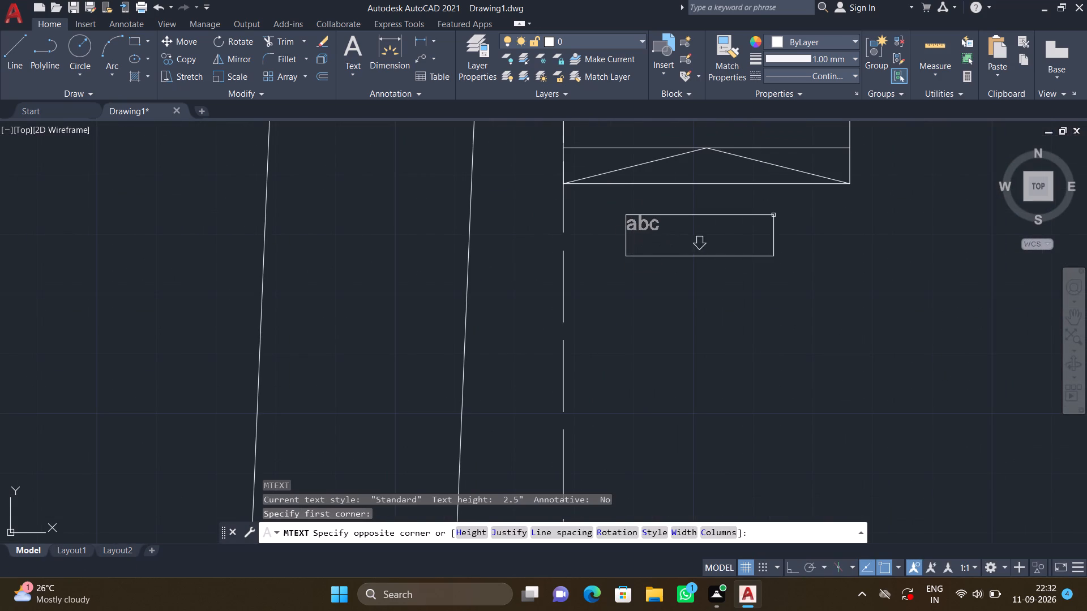
click(789, 209)
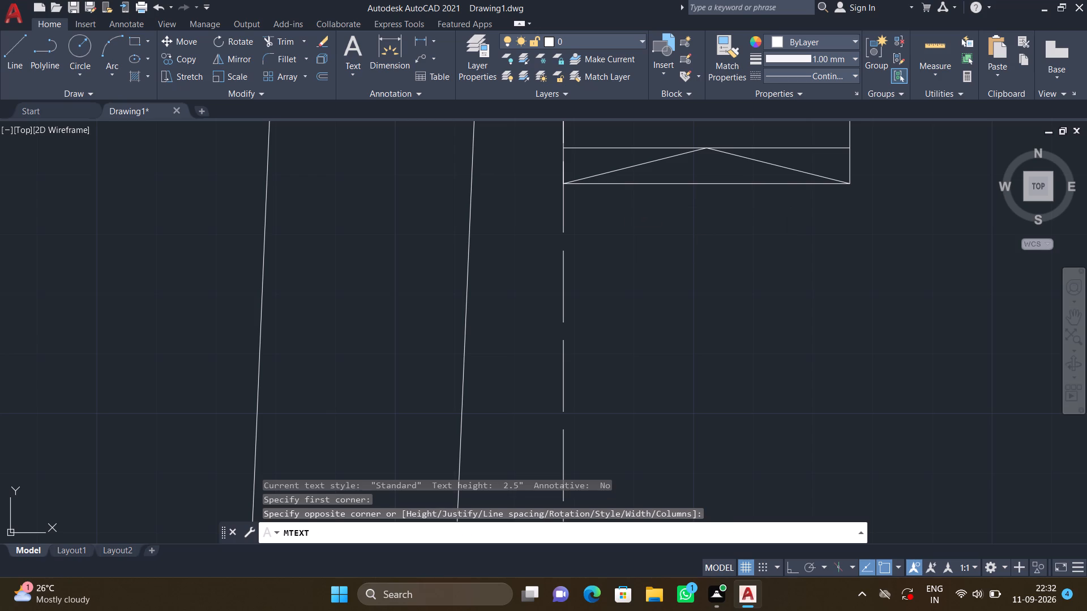
text(STE)
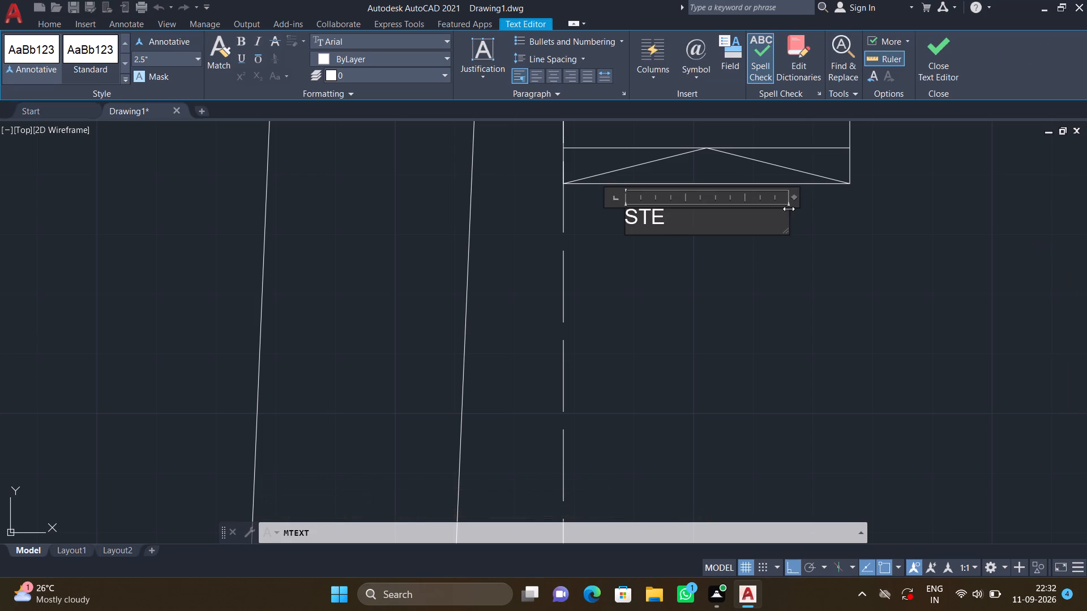
text(PS)
key(Return)
key(Escape)
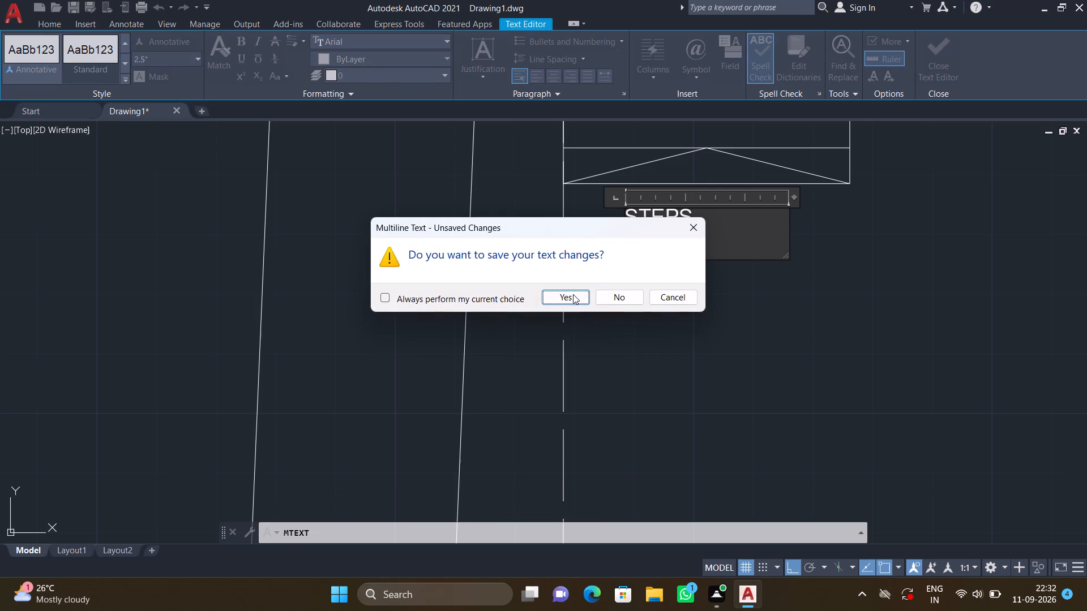
click(572, 294)
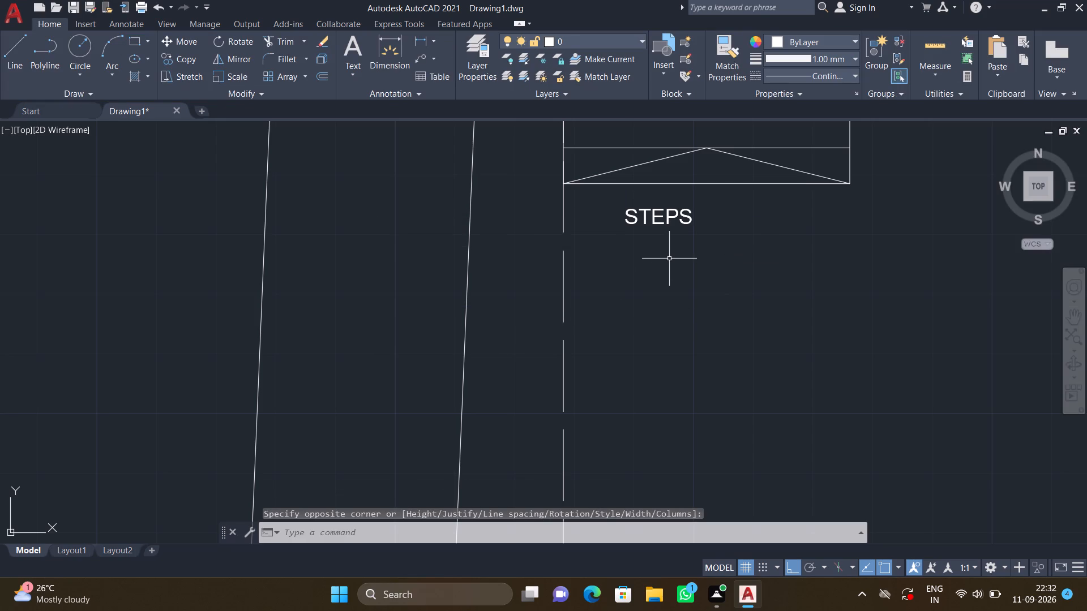
Move the STEPS label sideways so it sits centred beneath the lower-left flight of steps.
key(m)
key(Return)
click(691, 222)
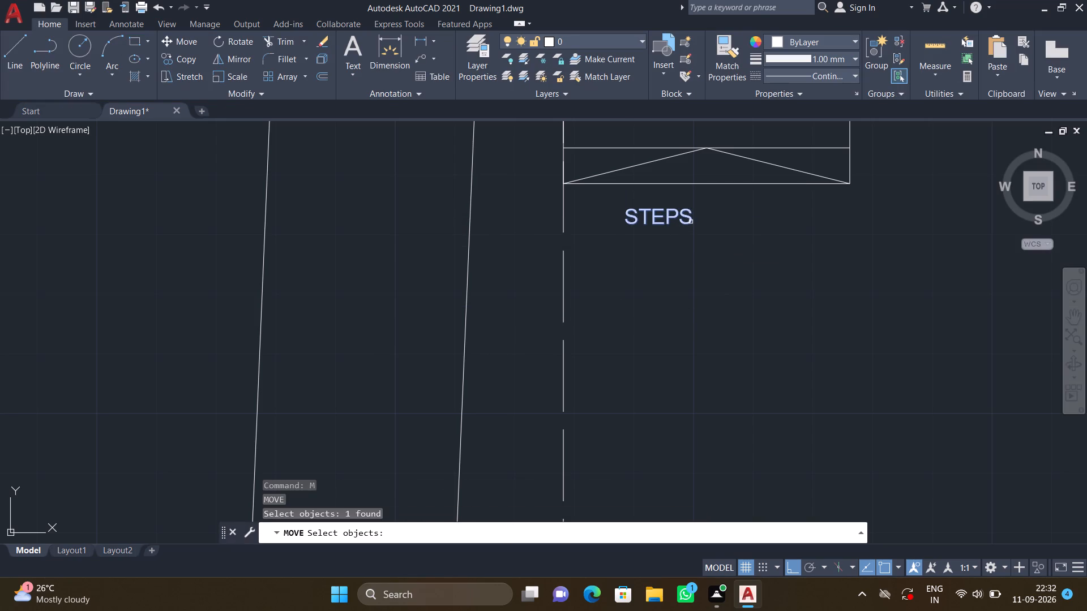
key(Return)
click(627, 208)
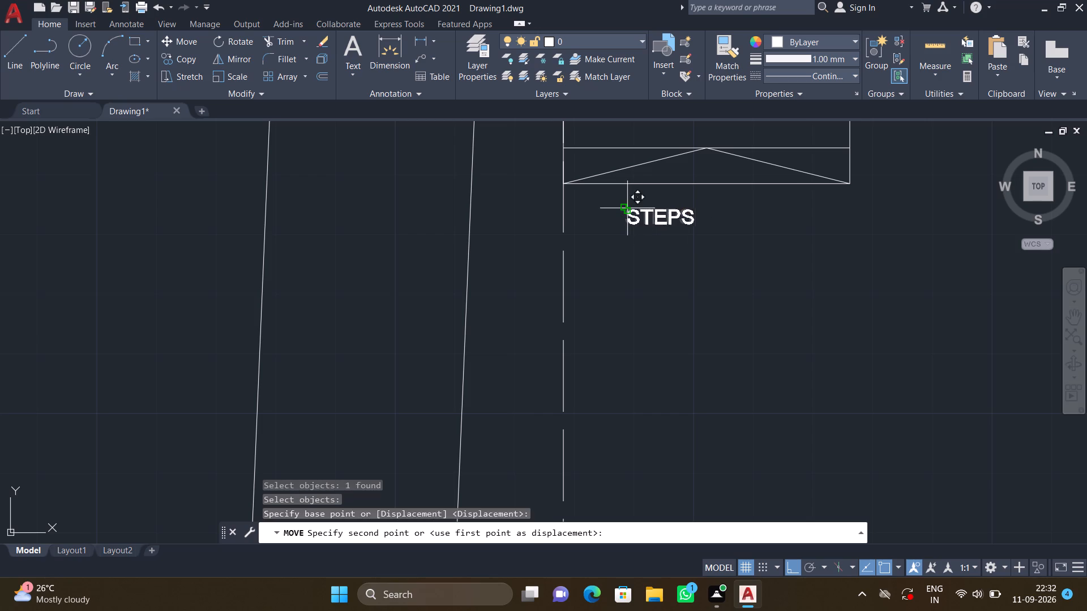
click(682, 218)
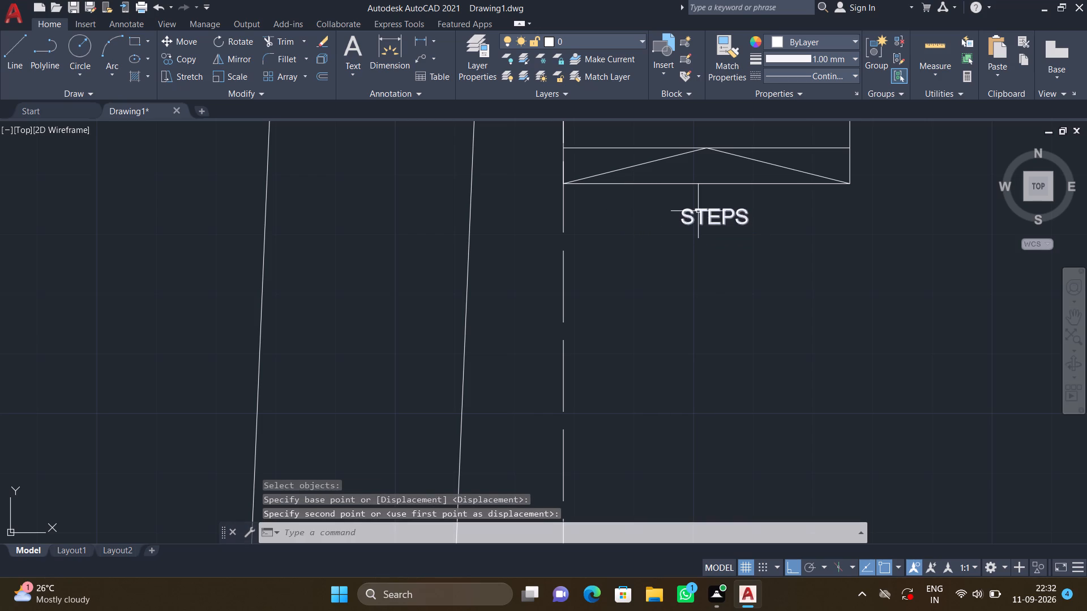
Add a second multiline text label STEPS beside the flight of steps at the double-door entrance platform.
scroll(721, 210, down, 2)
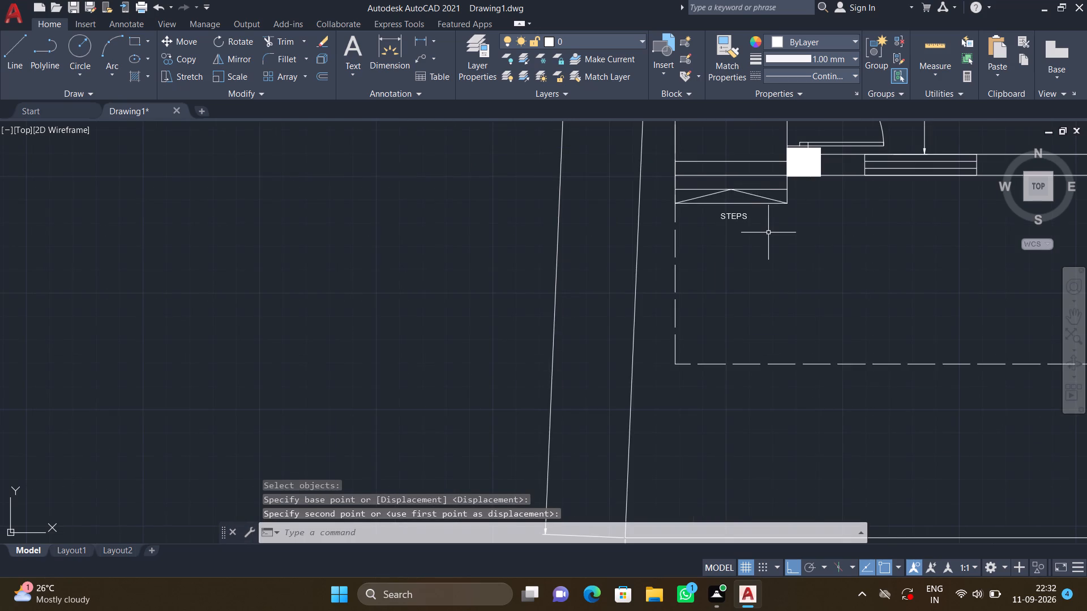
scroll(768, 233, down, 1)
middle_drag(870, 243, 707, 277)
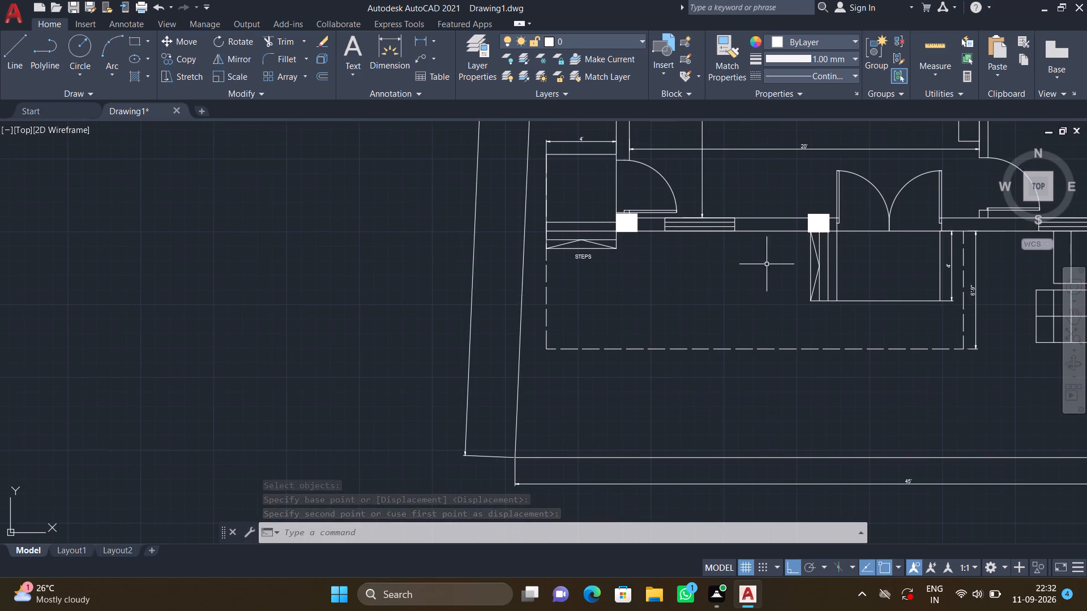
scroll(801, 264, up, 2)
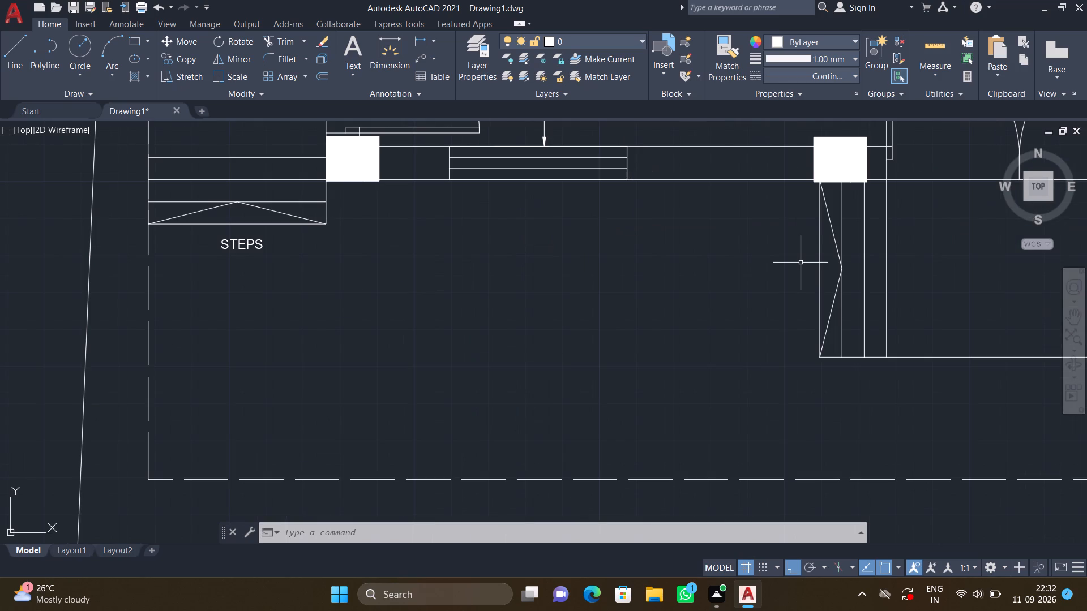
text(MT)
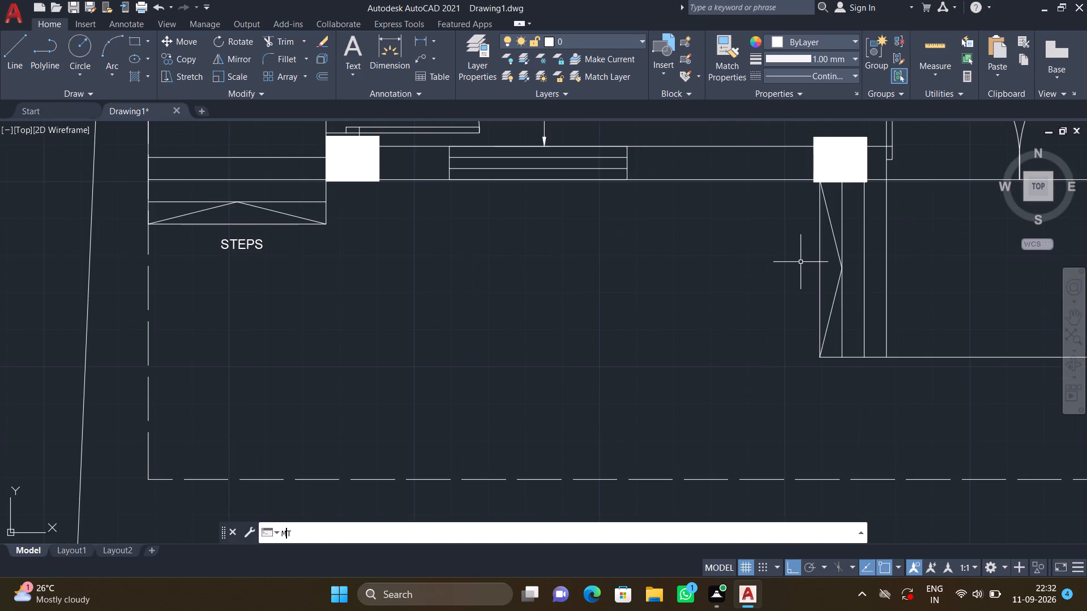
key(Return)
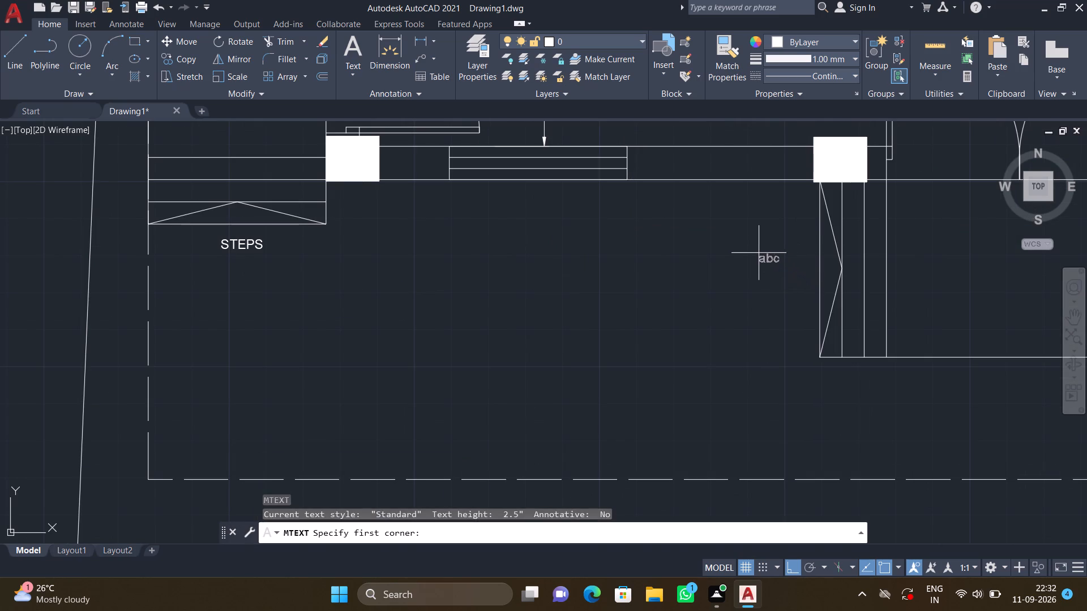
click(726, 247)
click(794, 299)
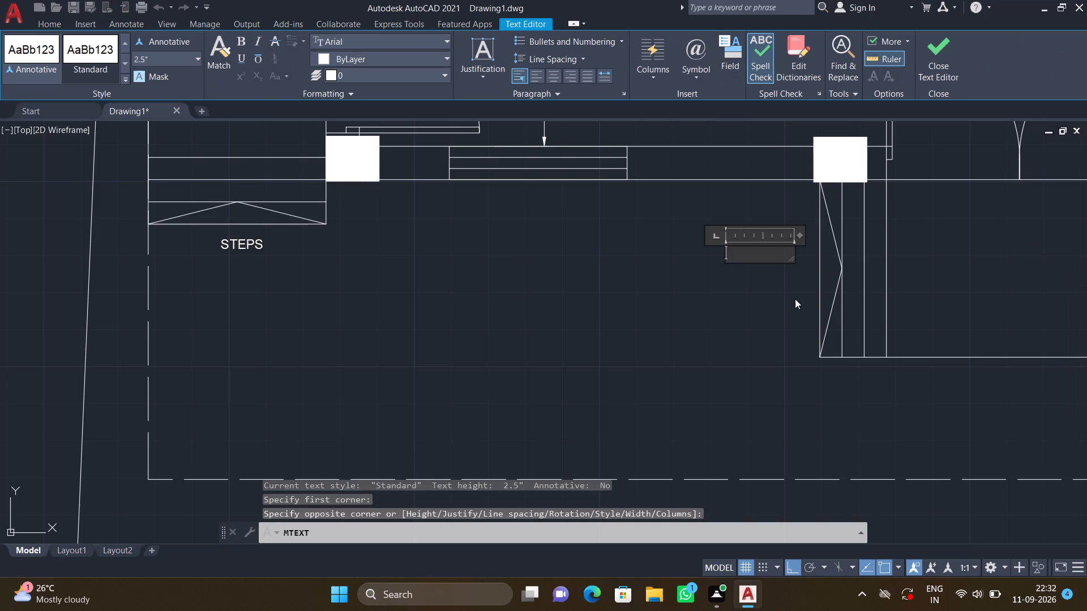
text(STEP)
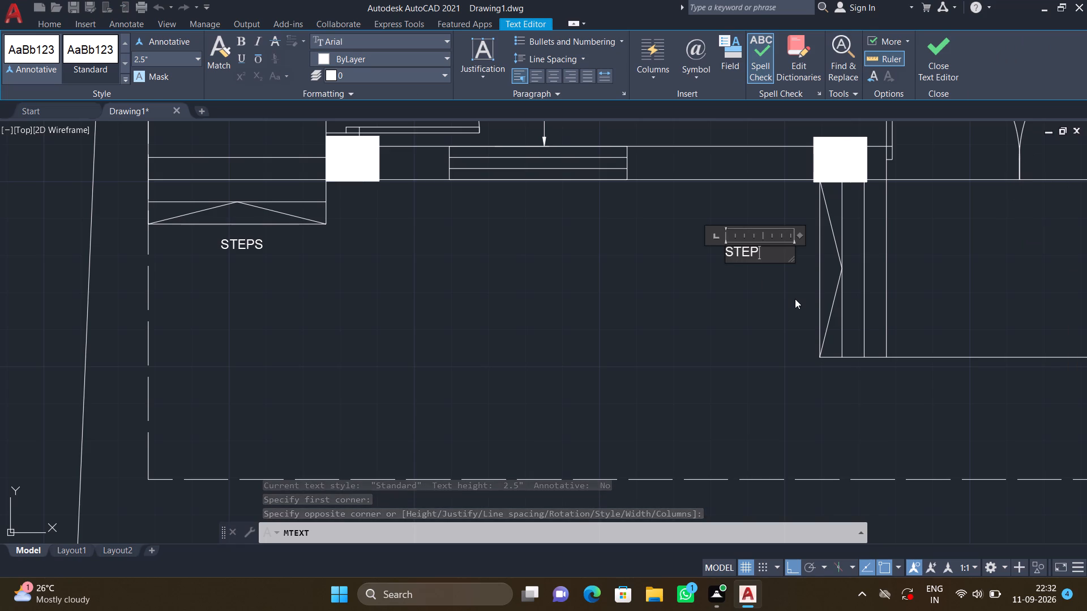
key(s)
key(Return)
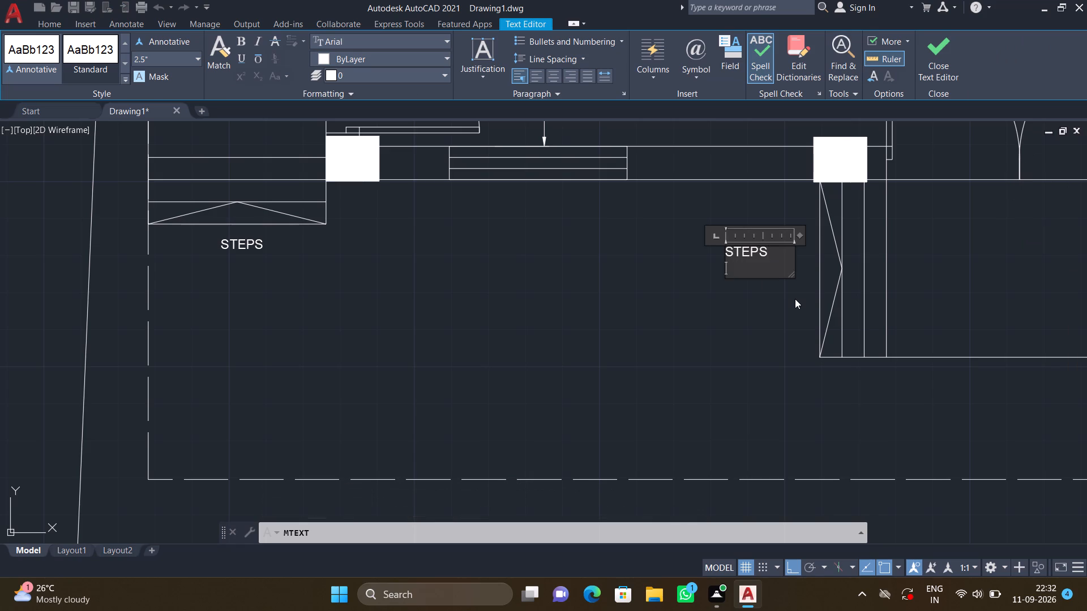
key(Escape)
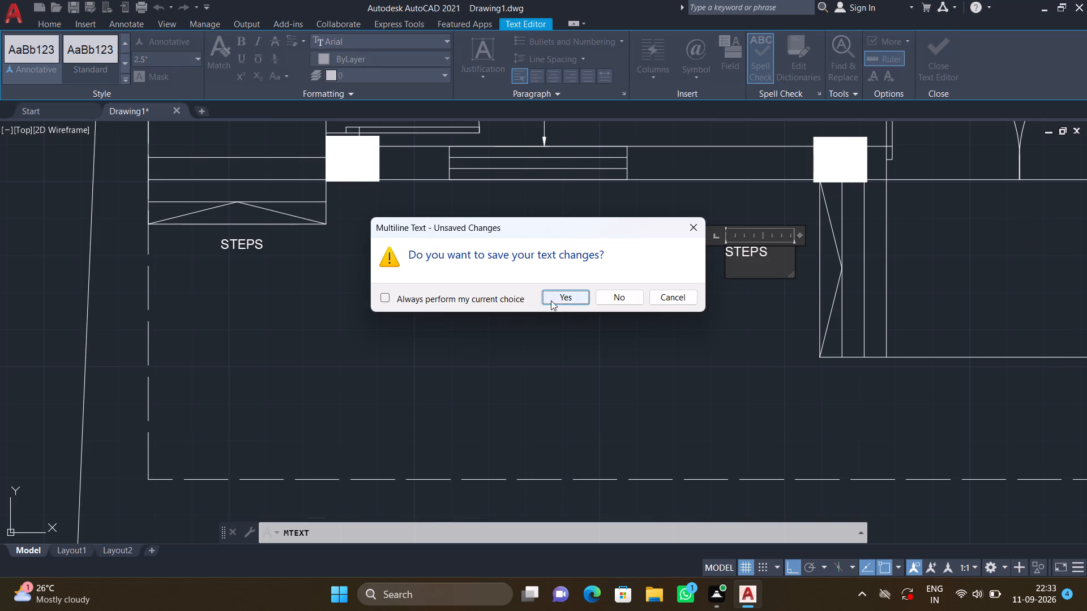
click(557, 299)
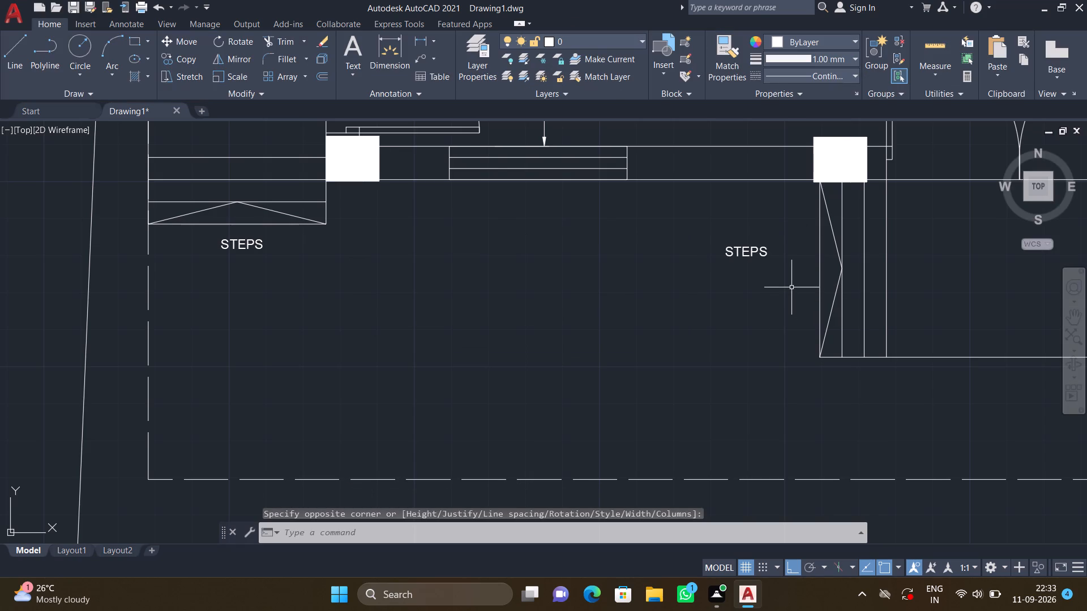
Rotate the new STEPS label 90° counterclockwise about its insertion corner so it reads vertically upward.
key(F8)
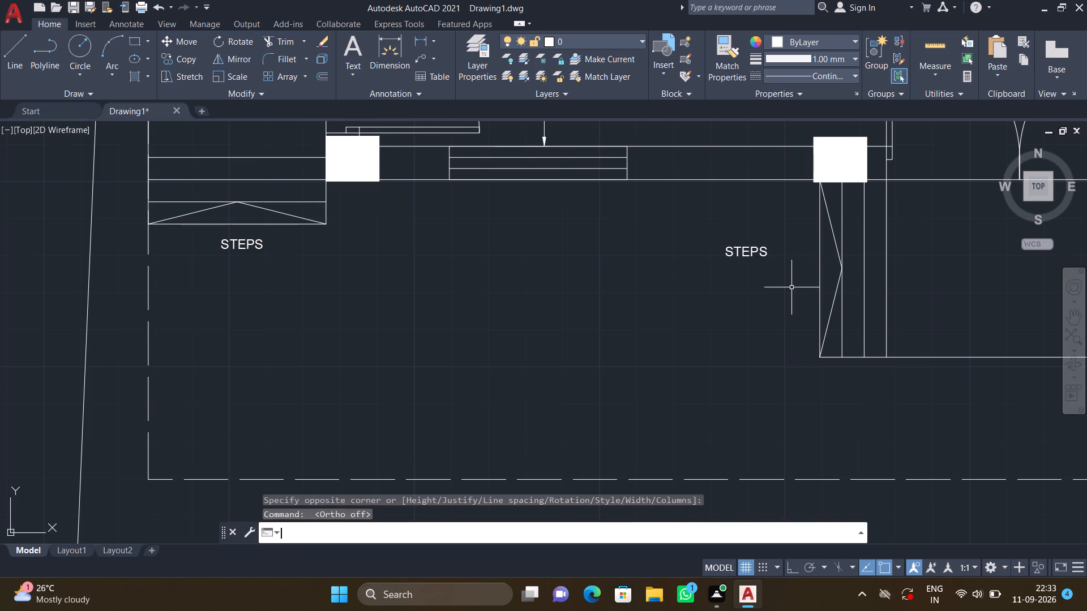
key(F8)
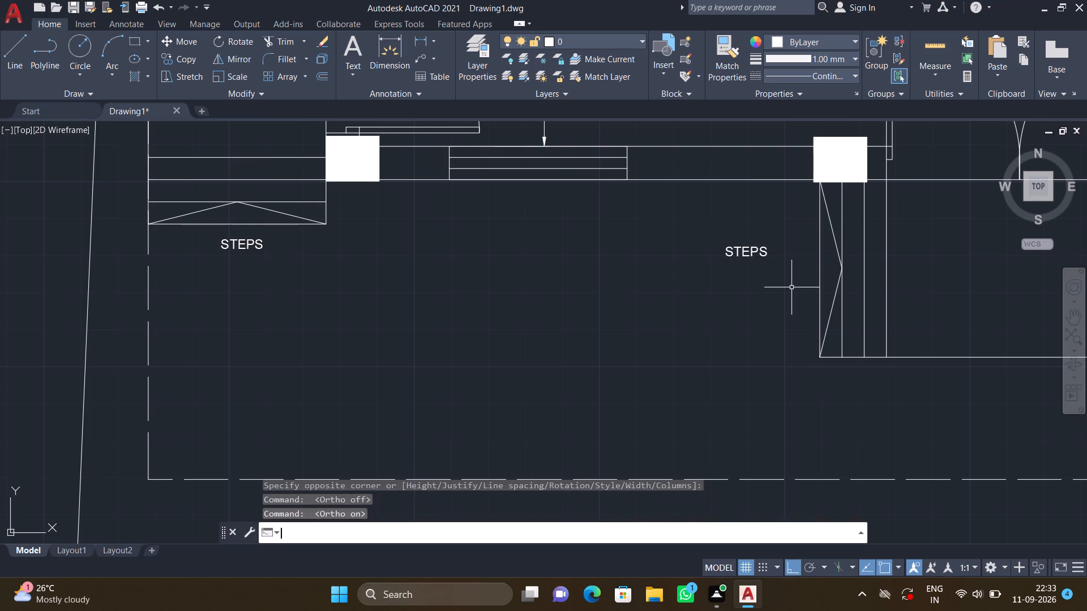
text(RO)
key(Return)
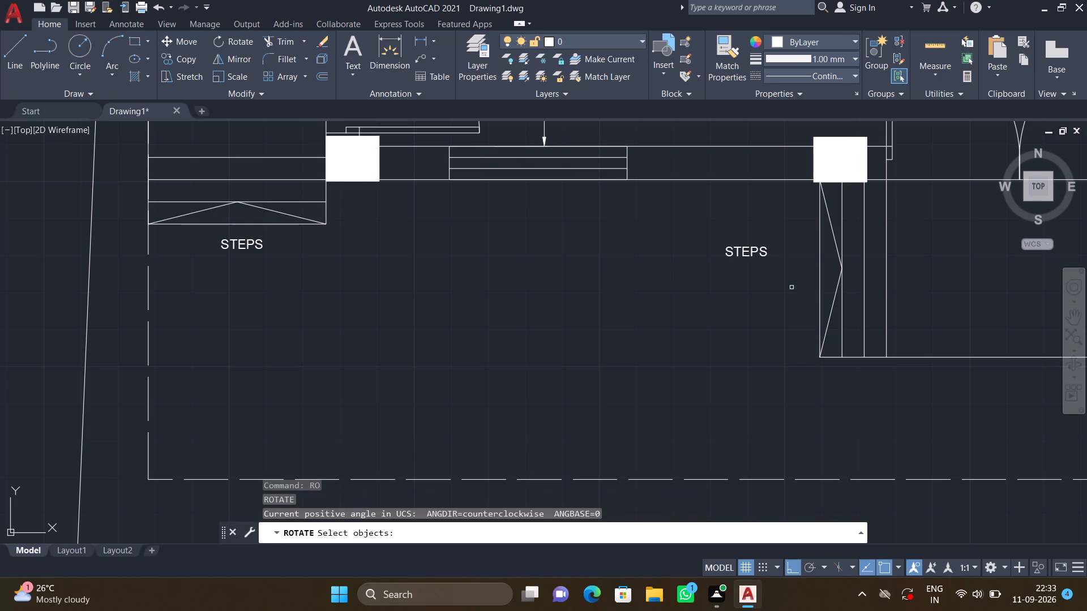
click(788, 285)
click(708, 234)
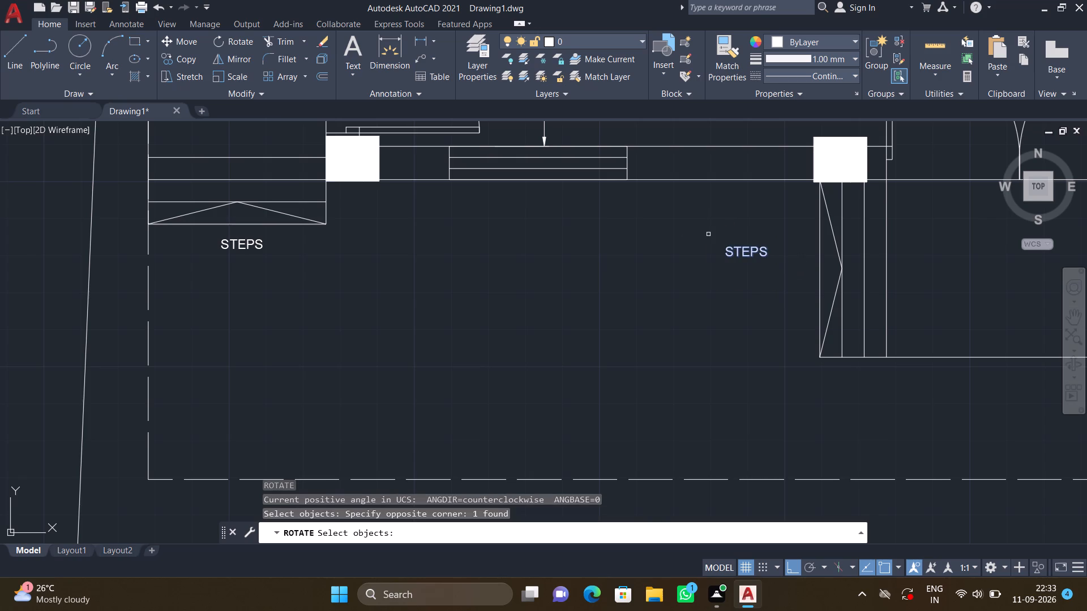
key(Return)
click(726, 248)
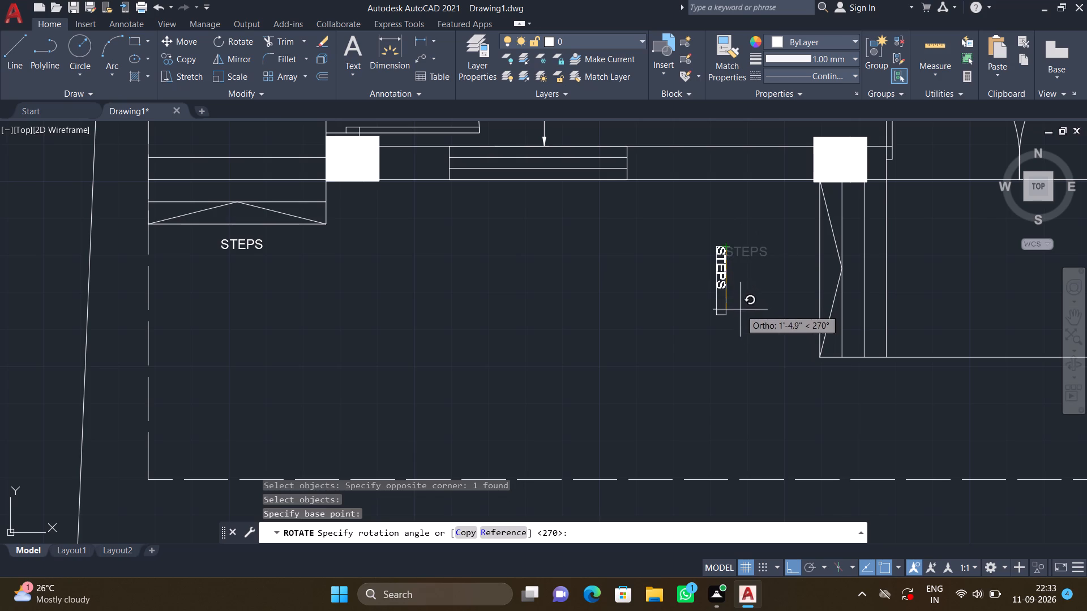
click(731, 220)
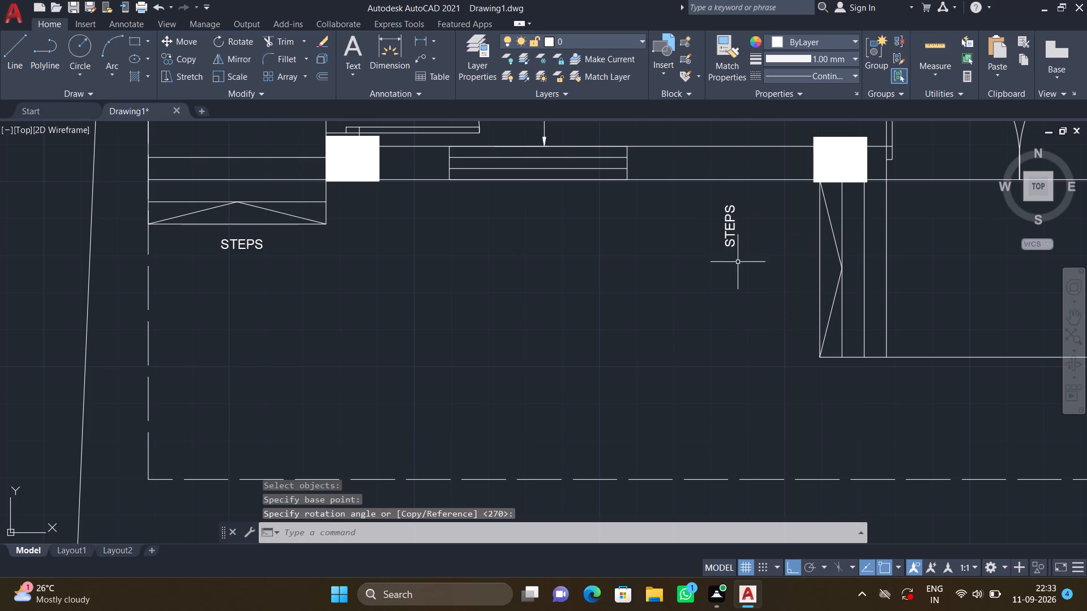
With ortho off, move the vertical STEPS label close alongside the middle of the entrance steps.
key(m)
key(Return)
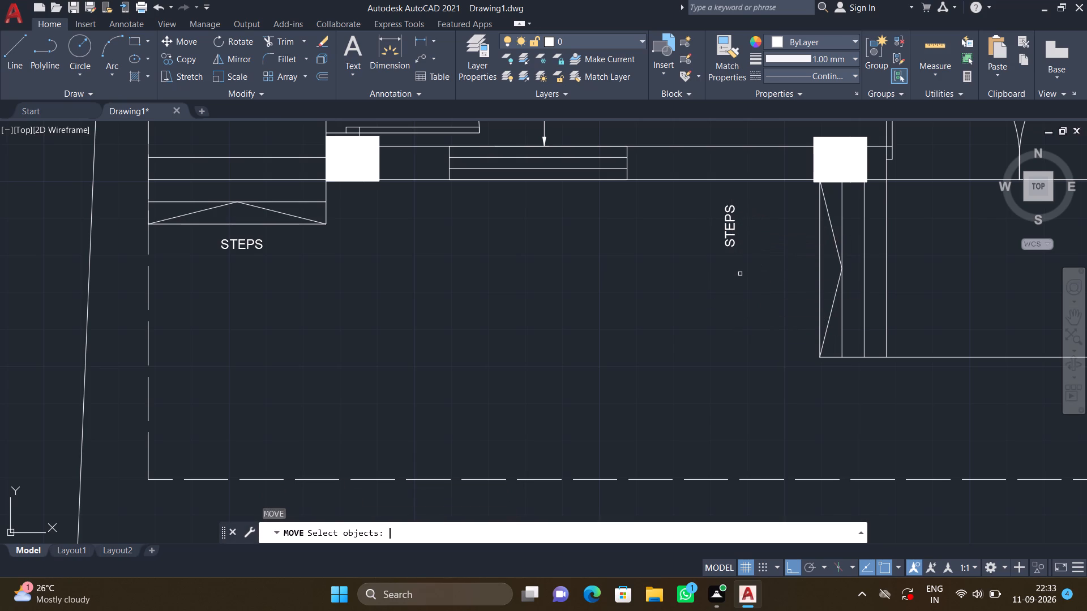
click(729, 240)
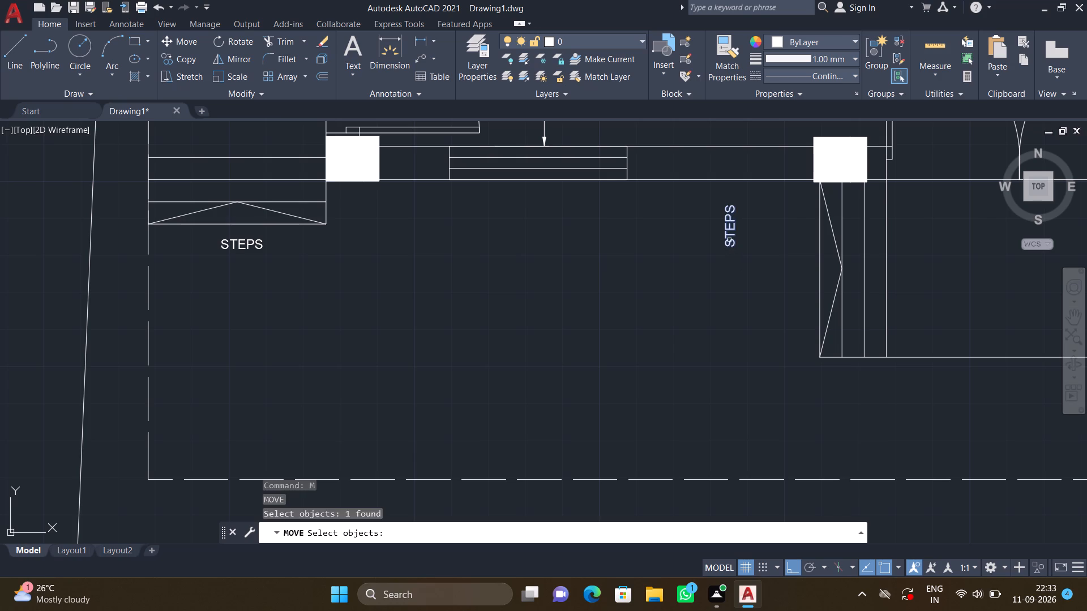
key(F8)
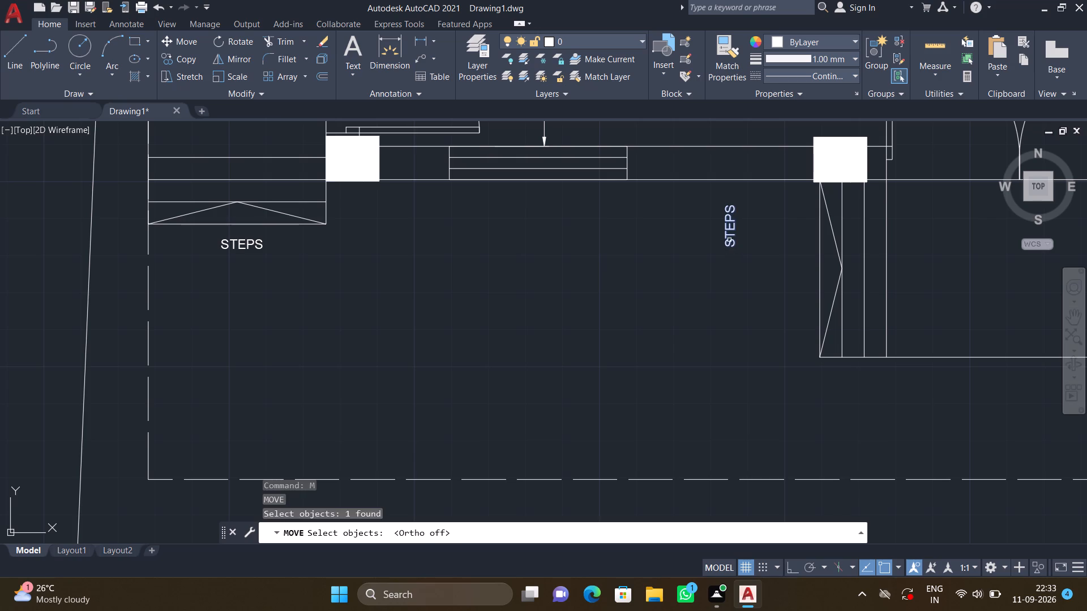
click(726, 217)
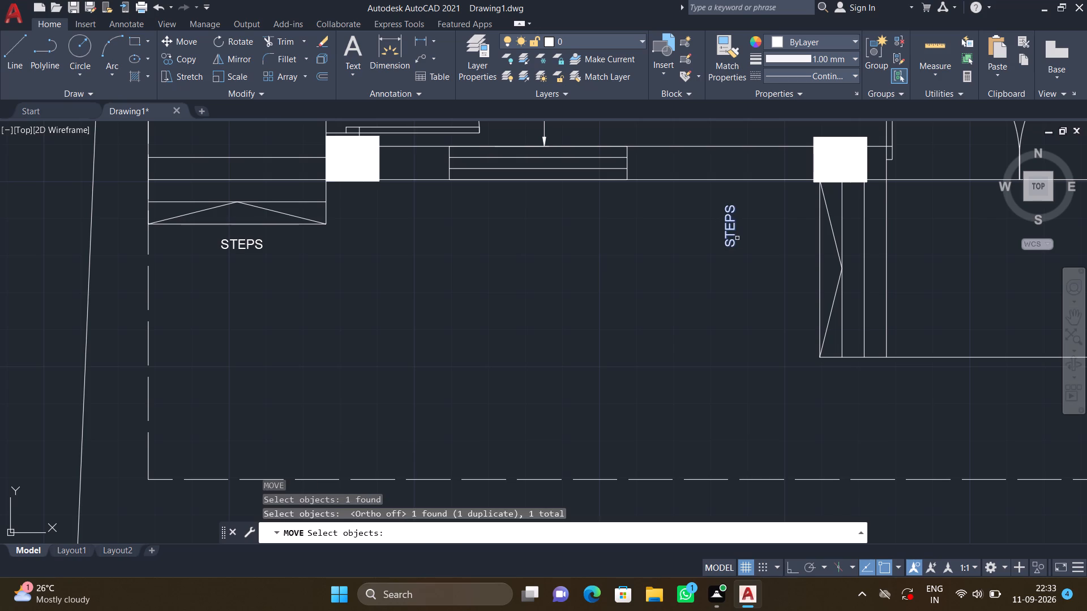
key(Return)
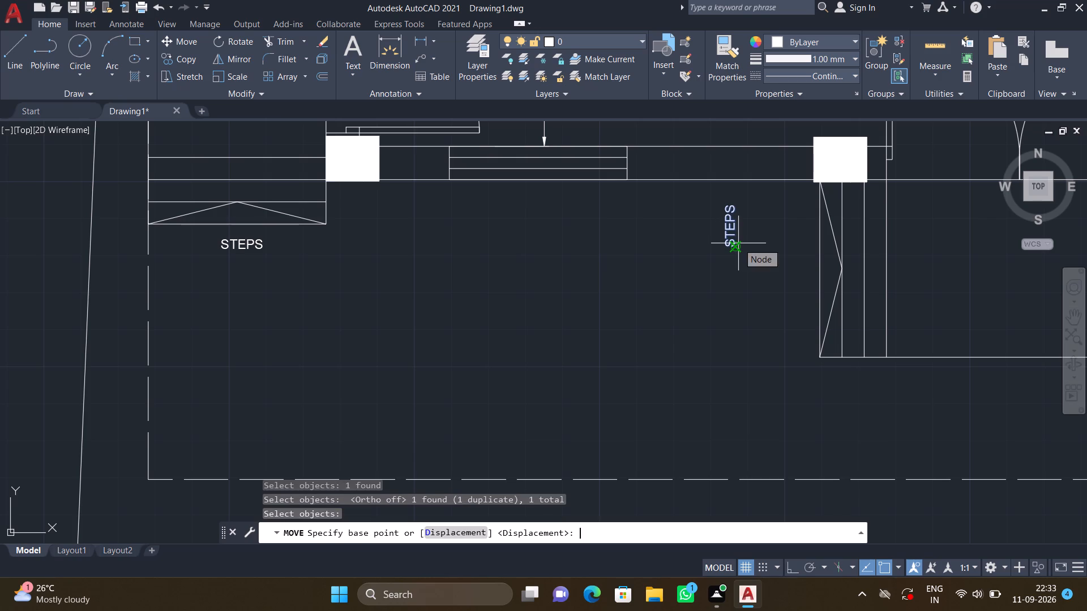
click(729, 246)
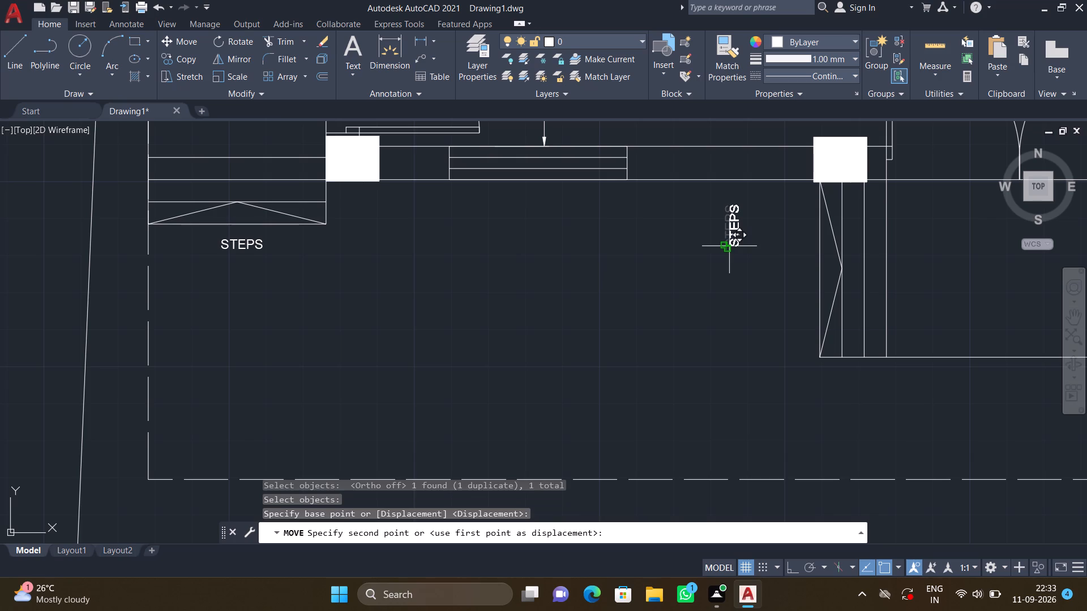
click(788, 289)
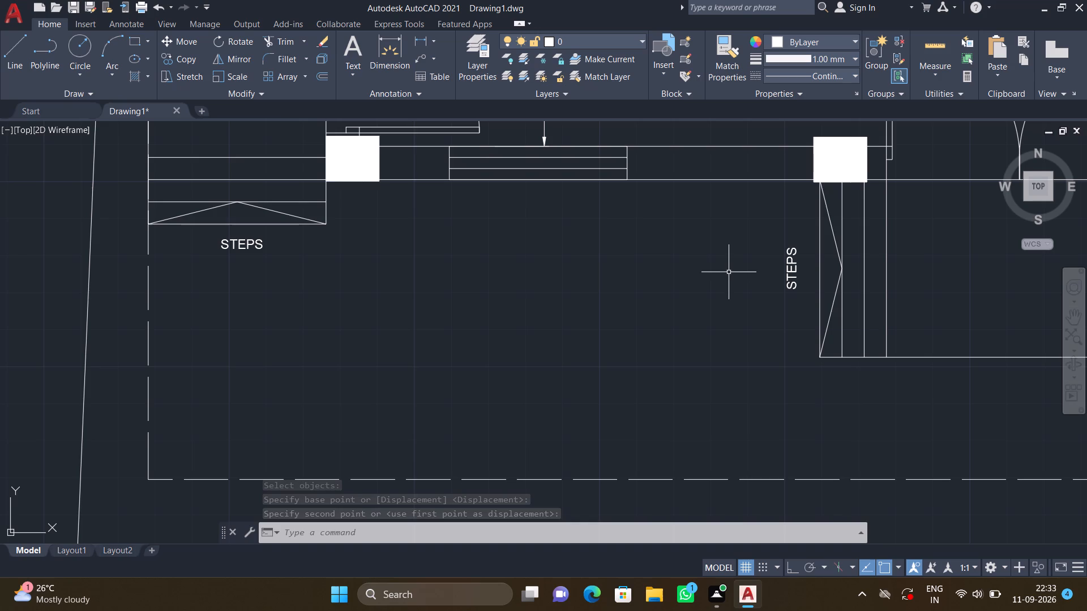
Add a multiline text label W1 just below the front wall window between the lower-left steps and the entrance steps.
middle_drag(530, 214, 549, 292)
text(MT)
key(Return)
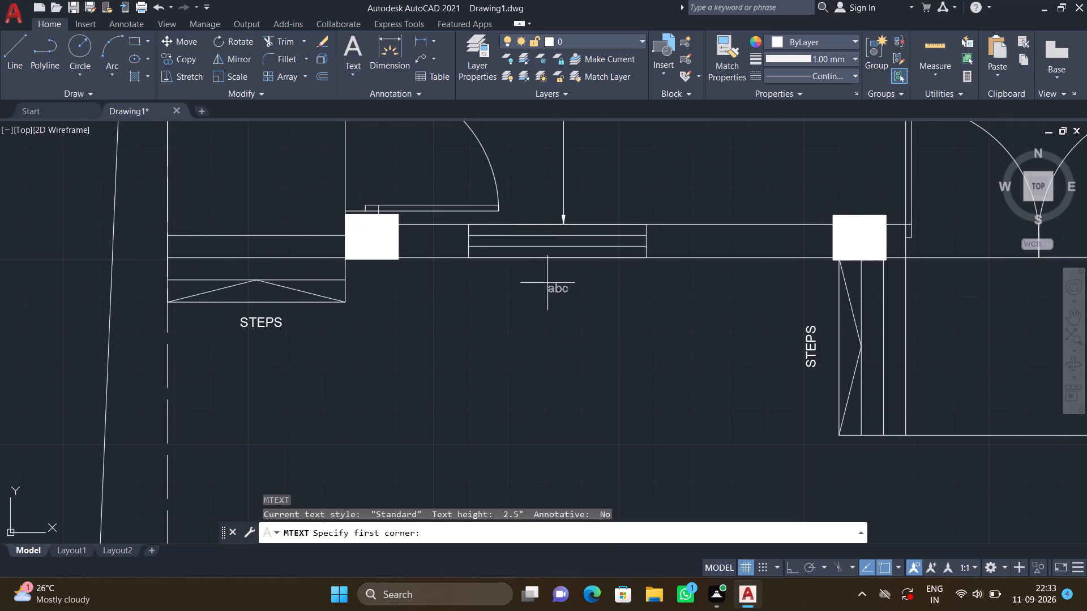
click(525, 275)
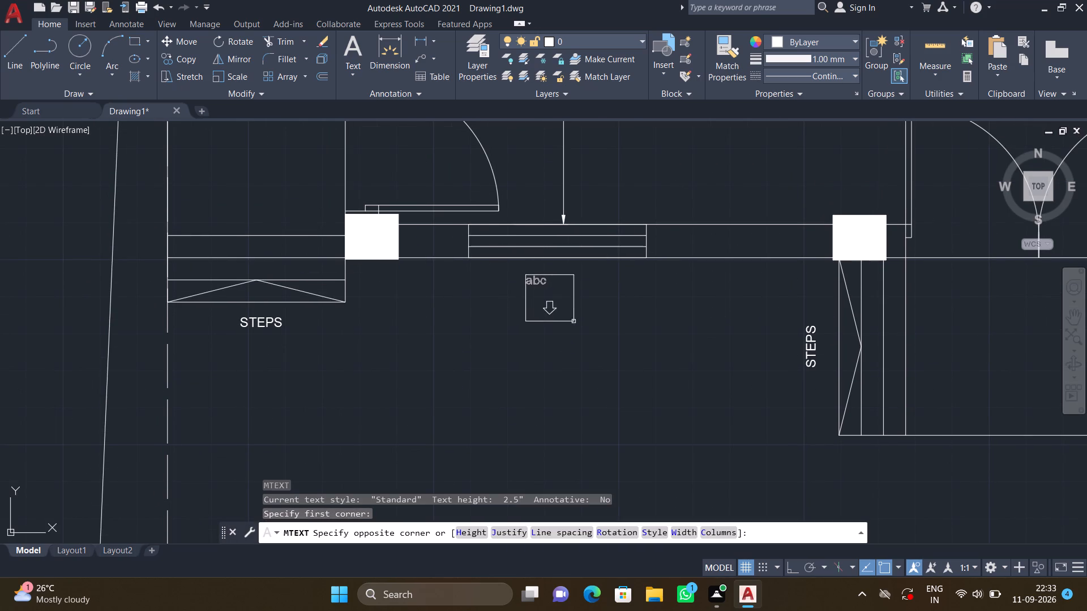
click(593, 326)
text(W1)
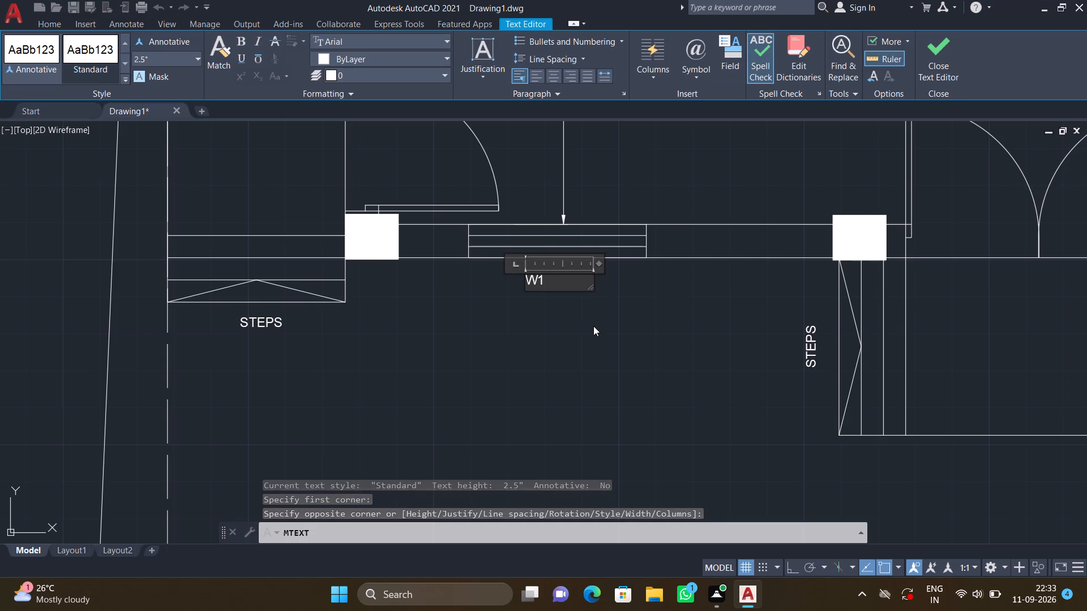
key(Return)
key(Escape)
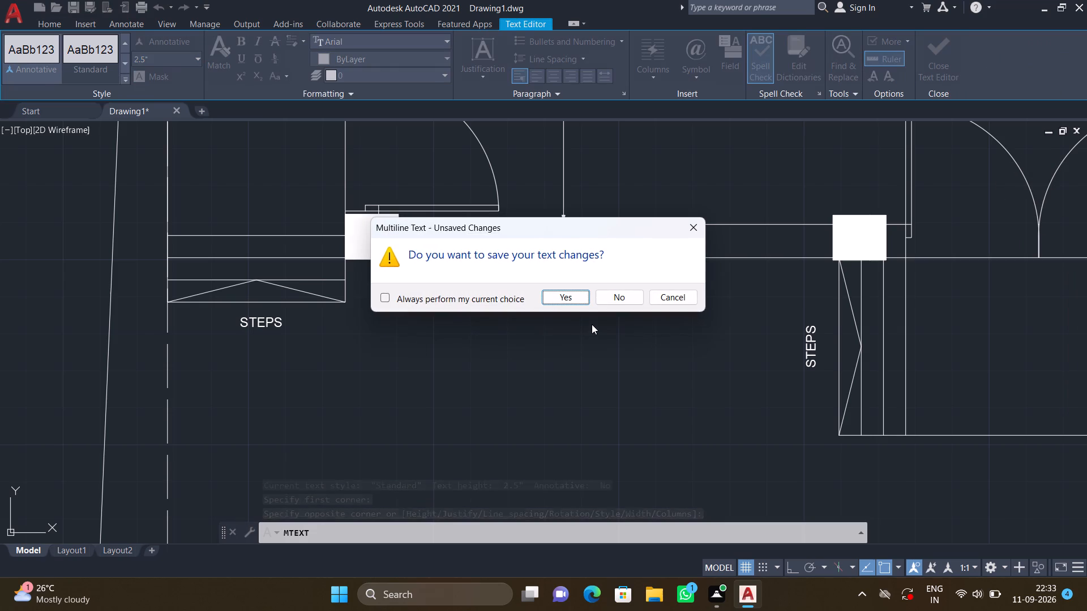
click(574, 297)
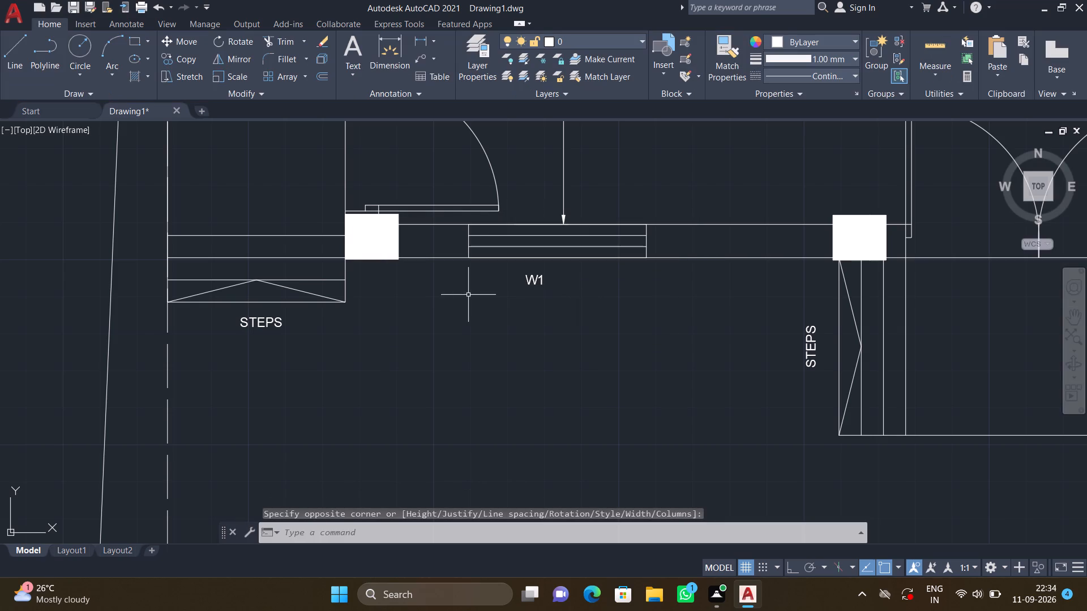
Move the W1 label slightly down, then about 4" sideways toward the middle of the window.
key(m)
key(Return)
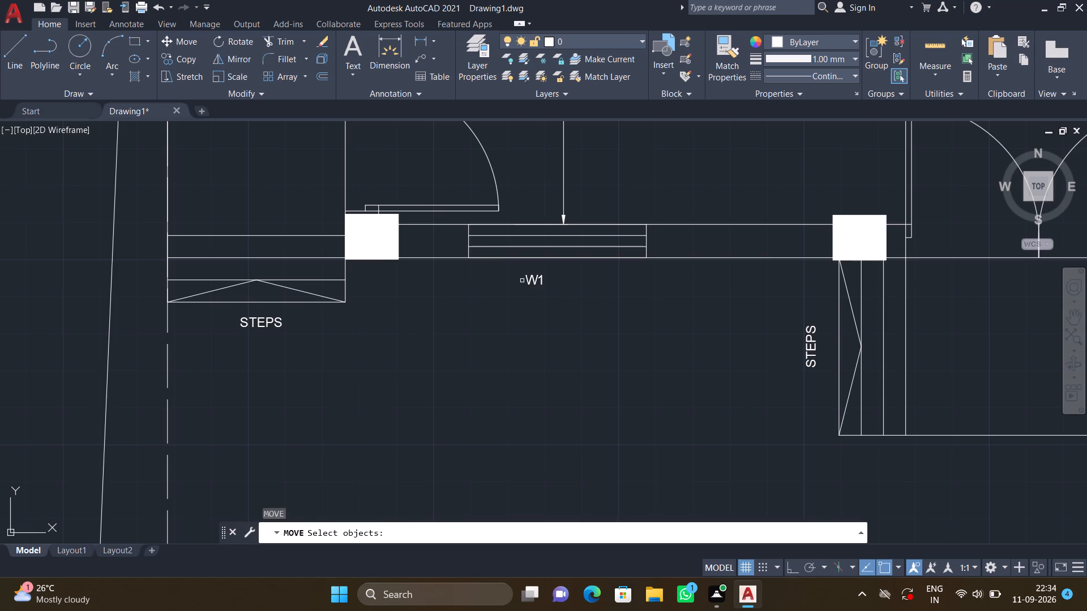
click(534, 281)
key(Return)
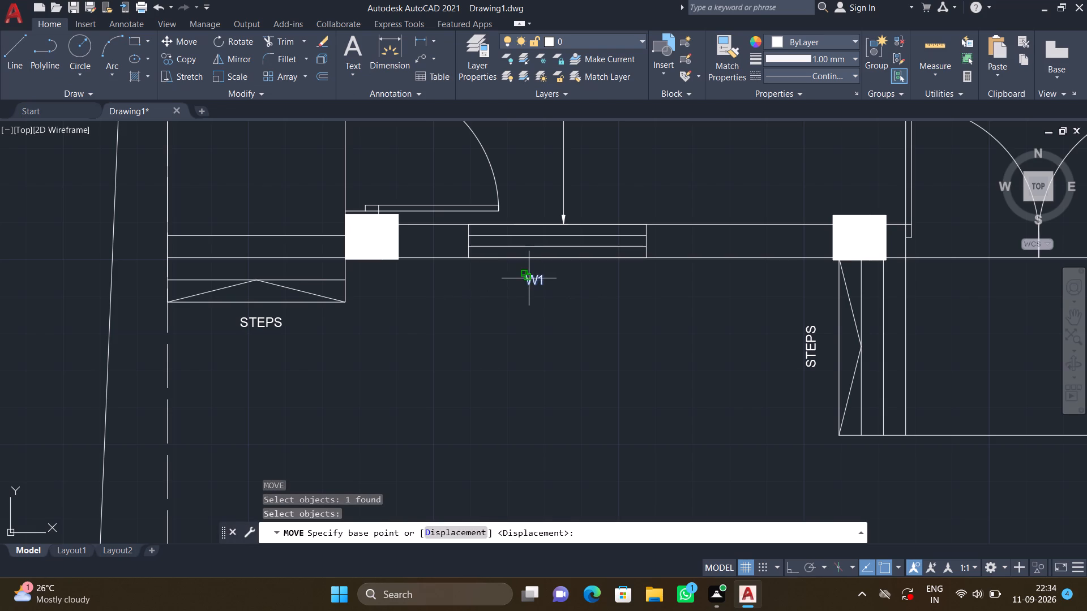
click(529, 278)
click(546, 286)
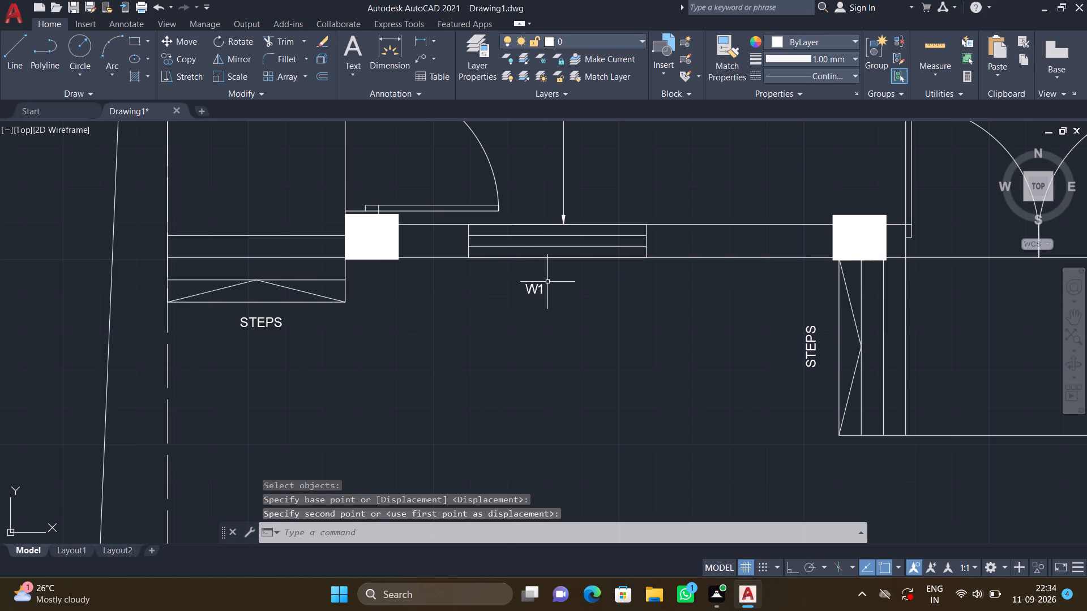
key(space)
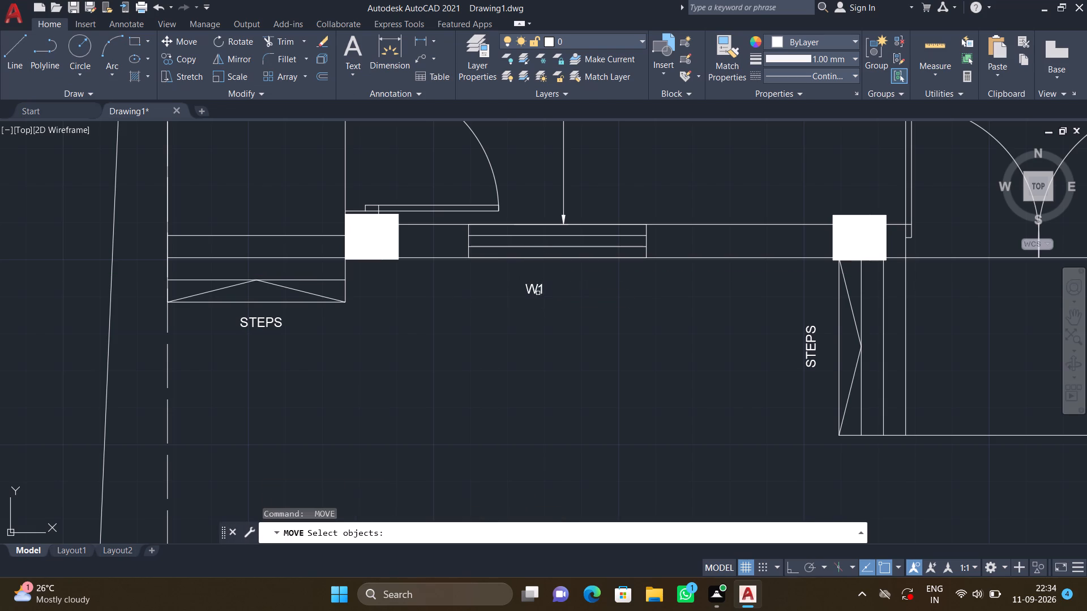
click(537, 287)
key(Return)
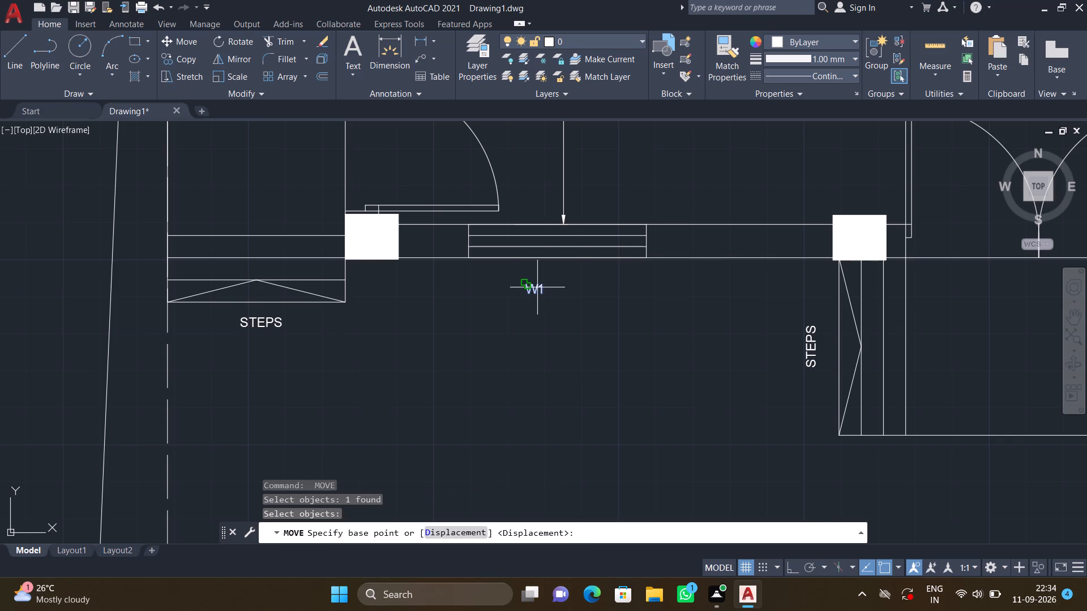
click(528, 286)
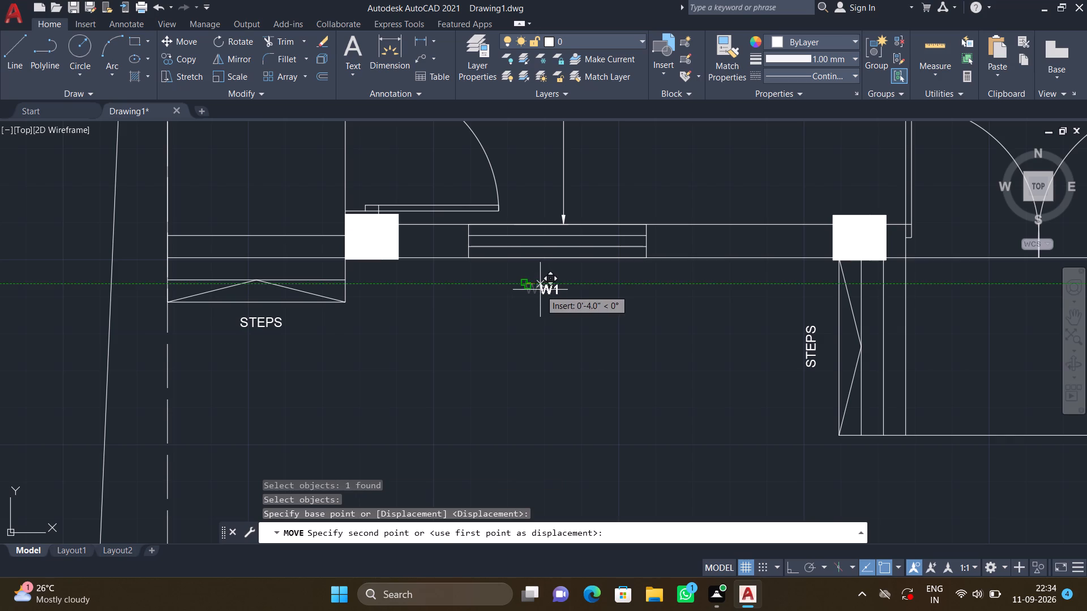
click(540, 290)
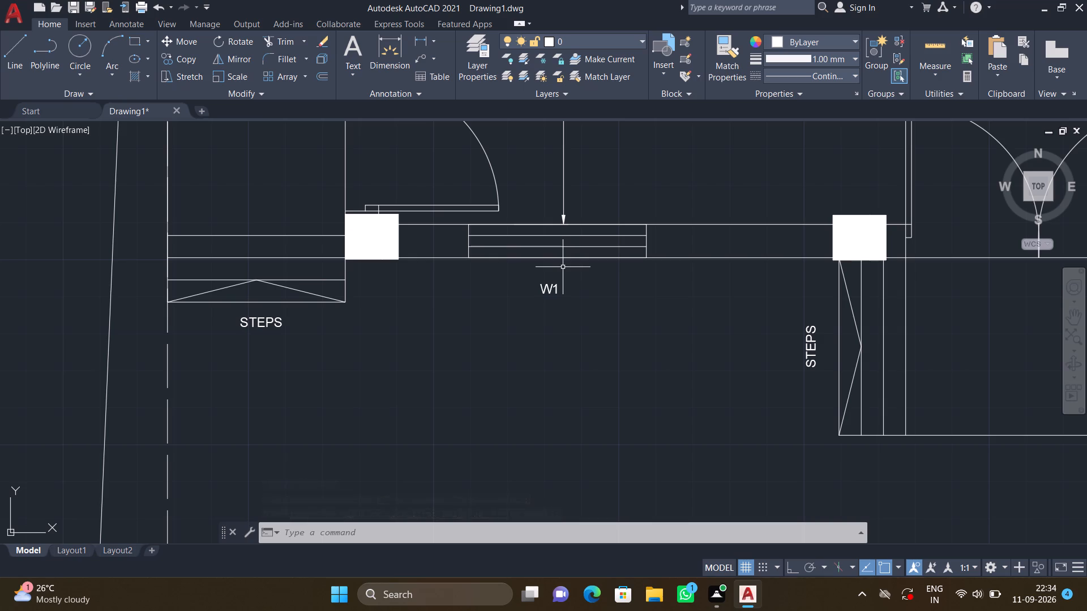
Add a multiline text label W2 just below the front bedroom window, beside the top of the staircase.
scroll(611, 262, down, 1)
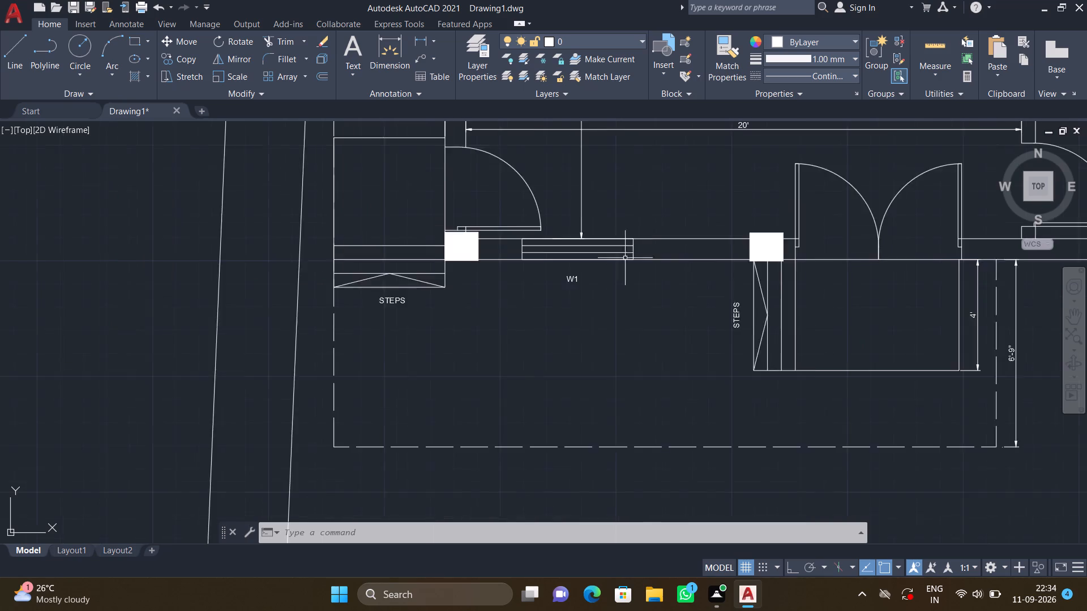
scroll(650, 251, down, 1)
middle_drag(850, 254, 658, 271)
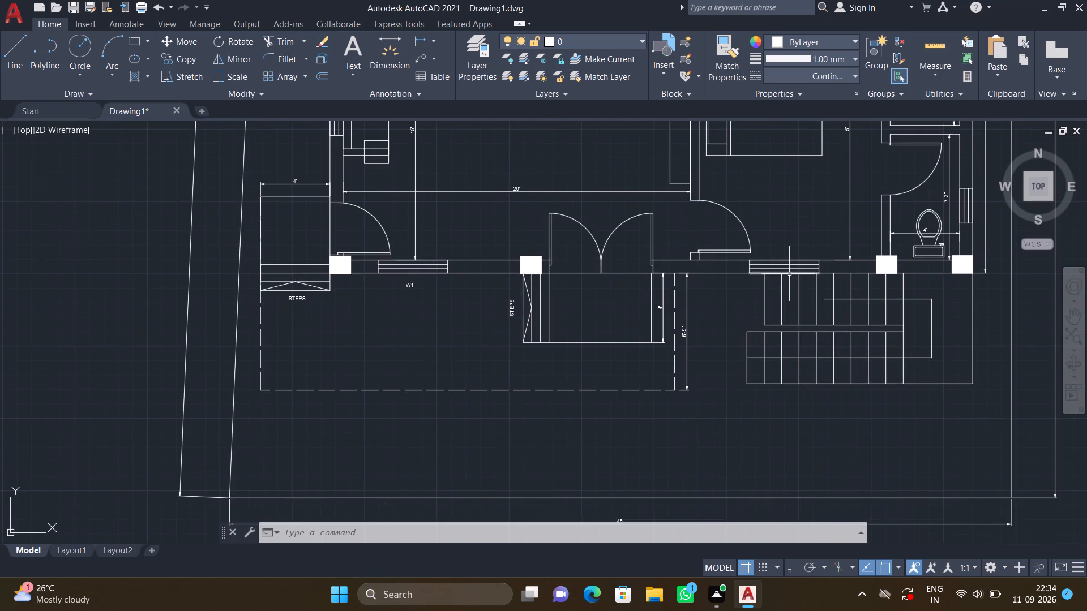
scroll(789, 274, up, 2)
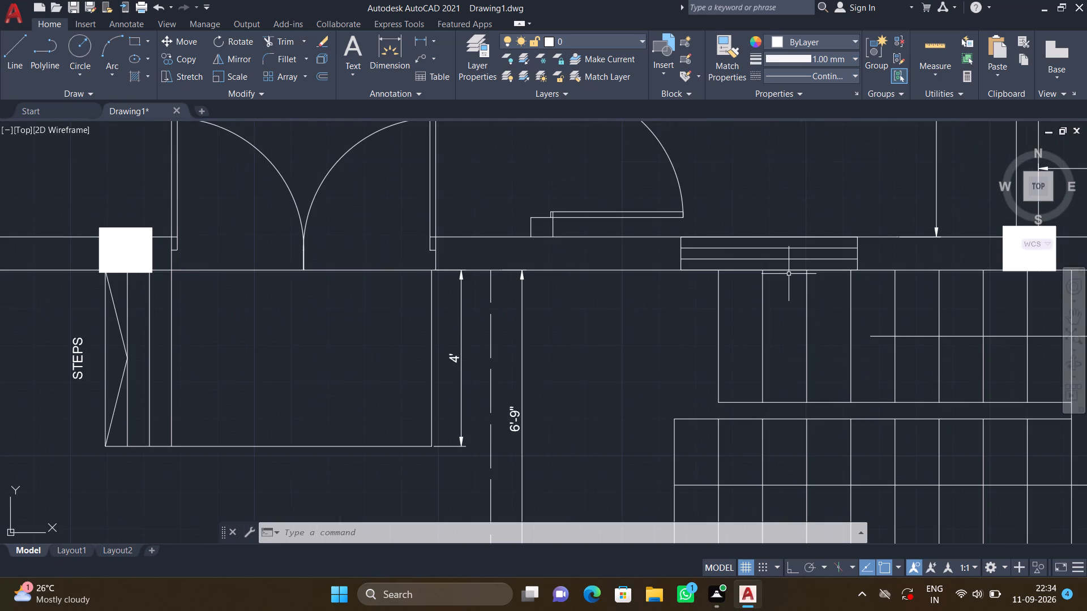
scroll(651, 280, up, 2)
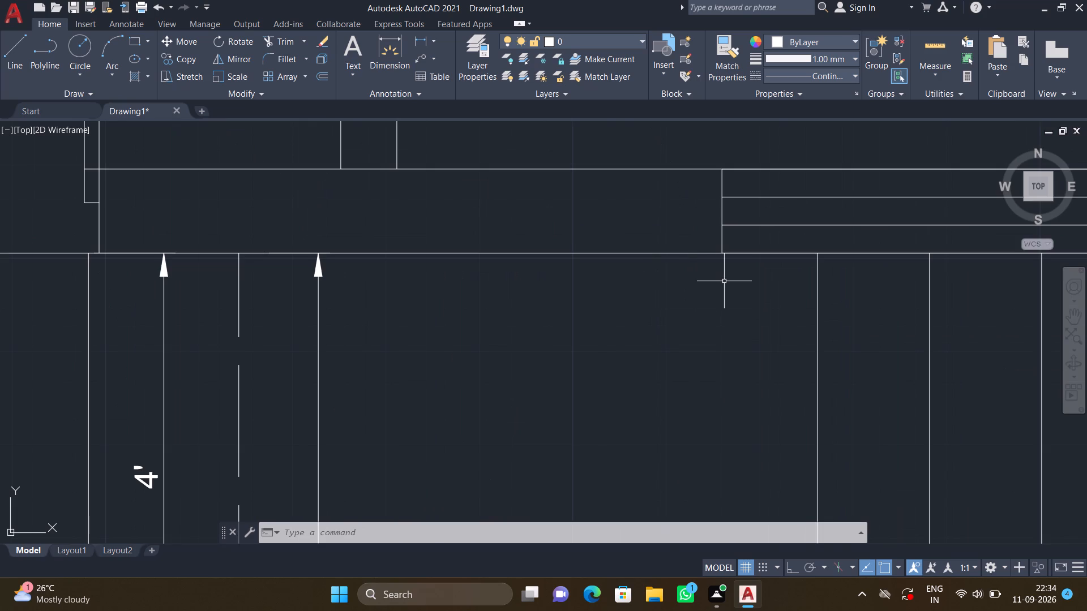
scroll(724, 281, up, 1)
text(MT)
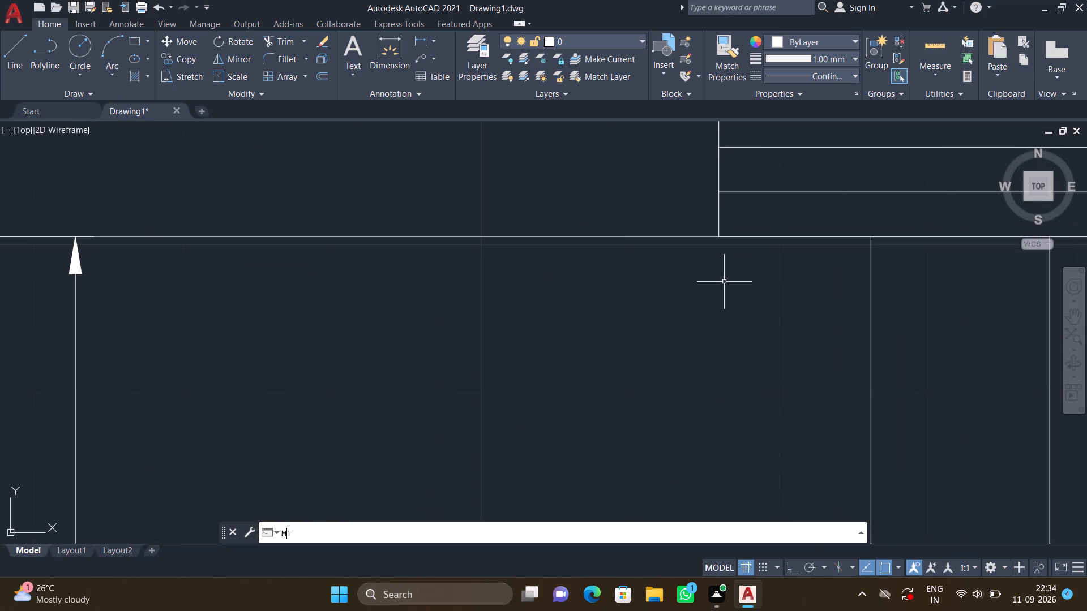
key(Return)
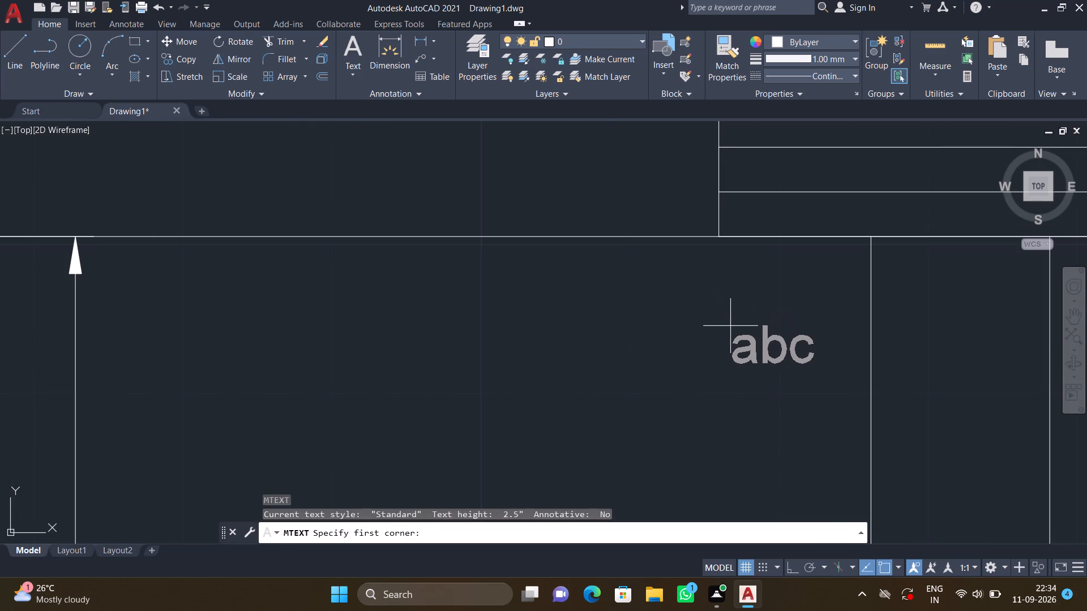
click(731, 326)
click(833, 264)
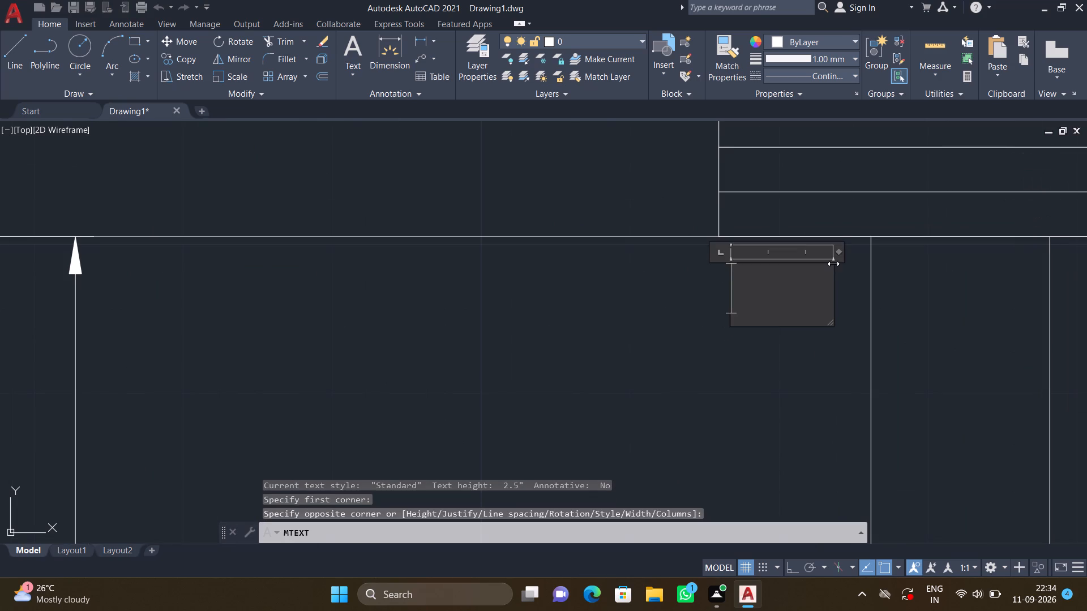
text(W2)
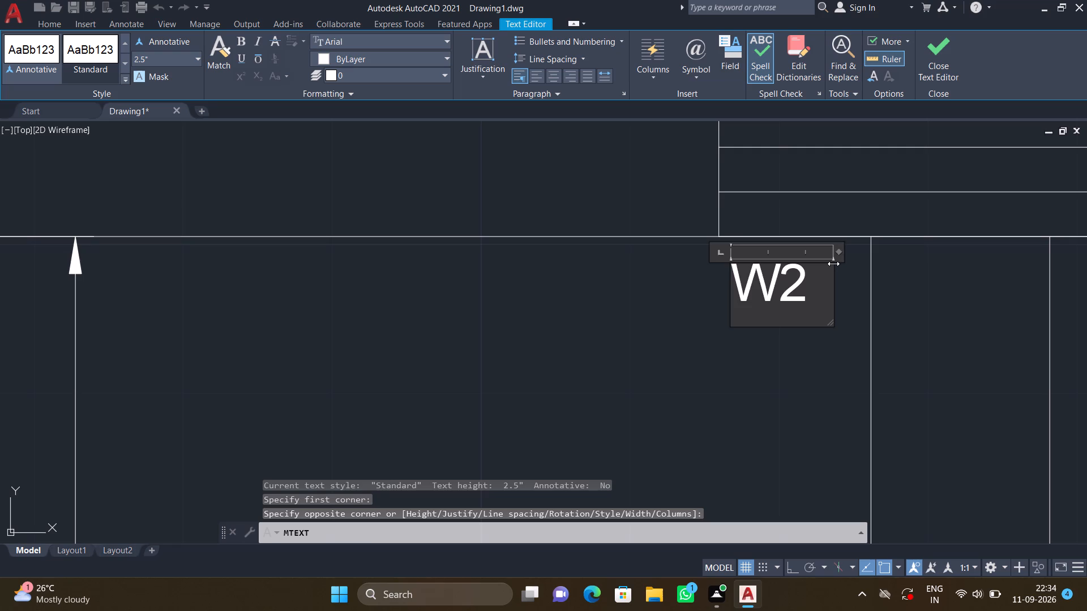
key(Return)
key(Escape)
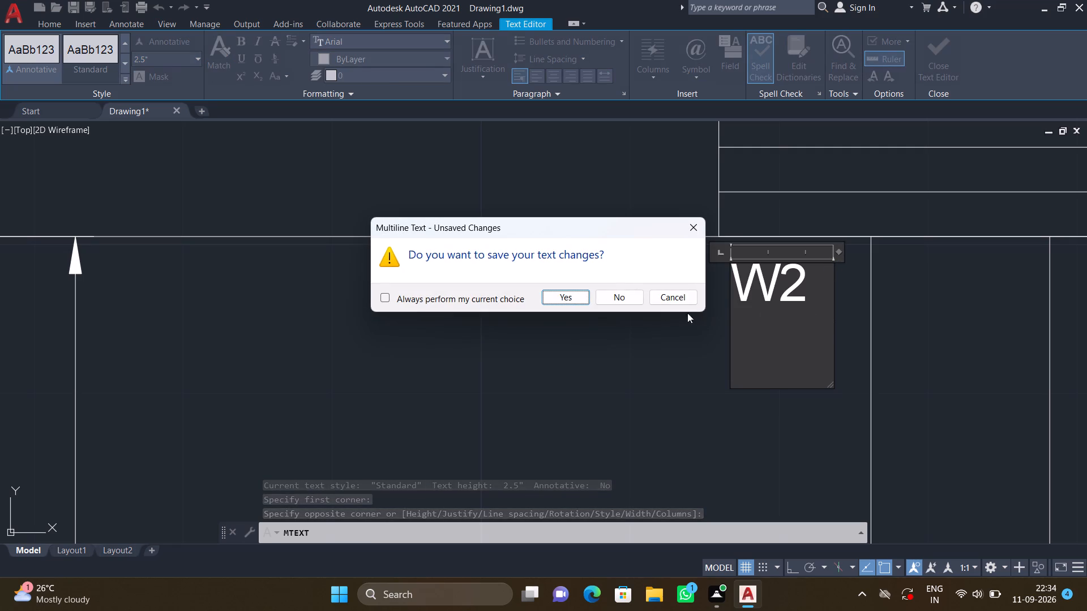
click(585, 292)
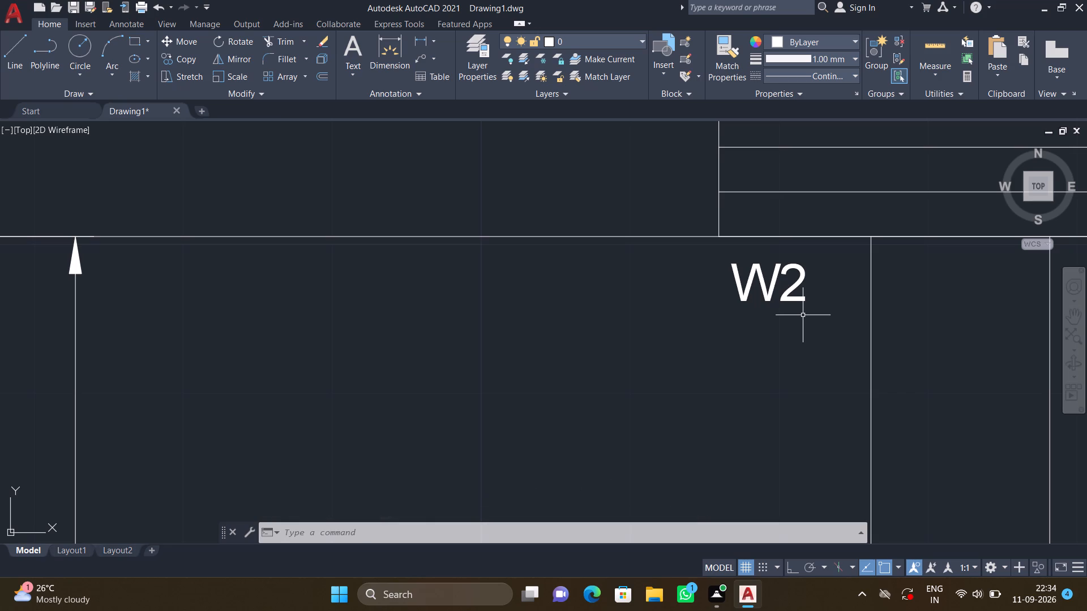
Add a multiline text label W7 outside the side wall window behind the living room sofa.
scroll(732, 292, down, 4)
scroll(199, 327, down, 1)
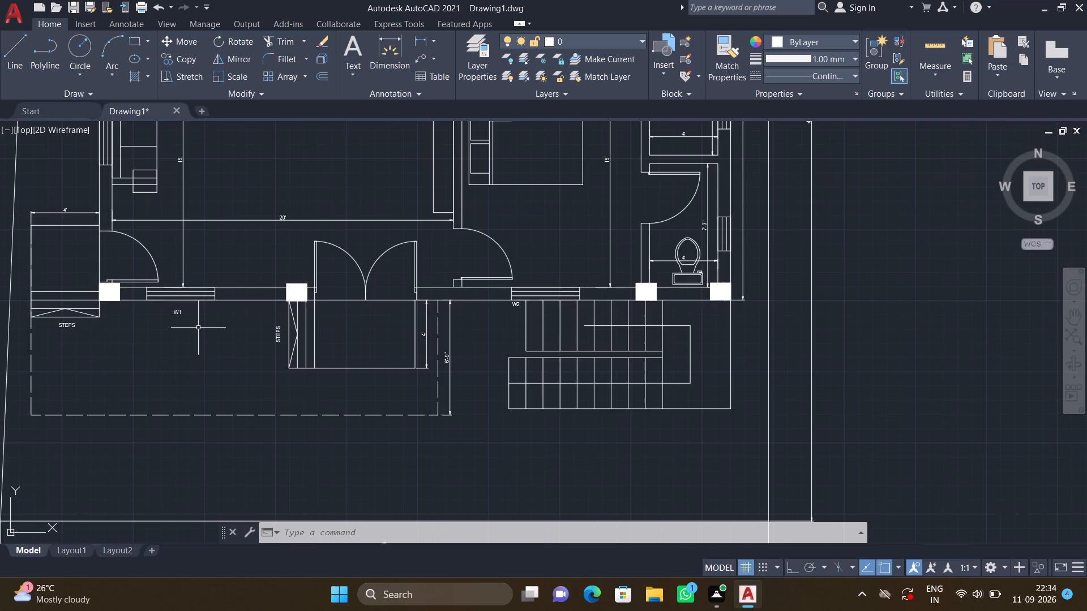
middle_drag(198, 328, 497, 402)
middle_drag(365, 217, 382, 240)
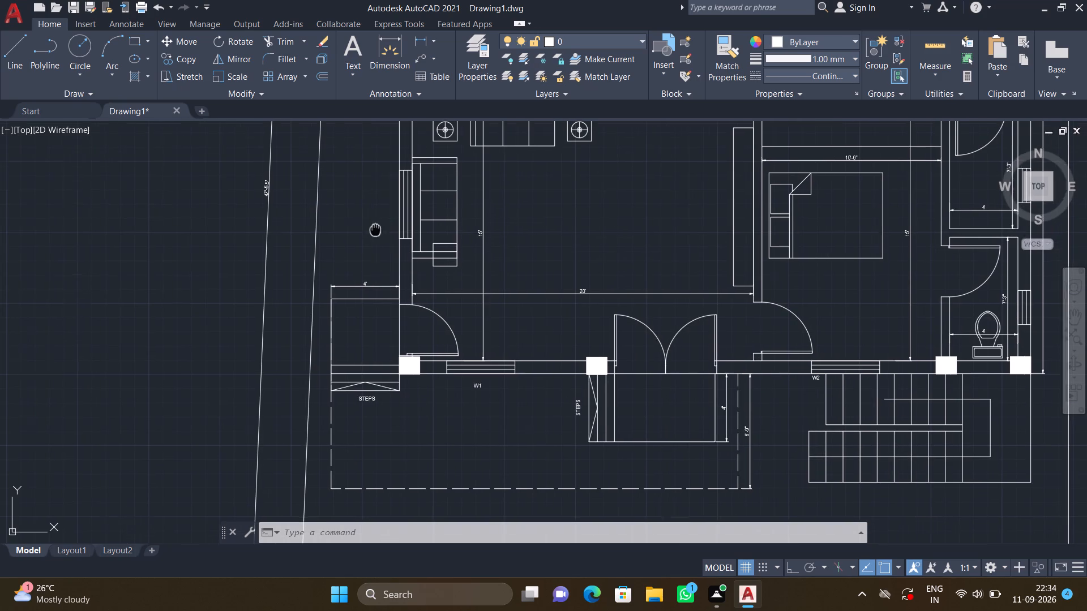
middle_drag(382, 240, 391, 256)
scroll(408, 231, up, 2)
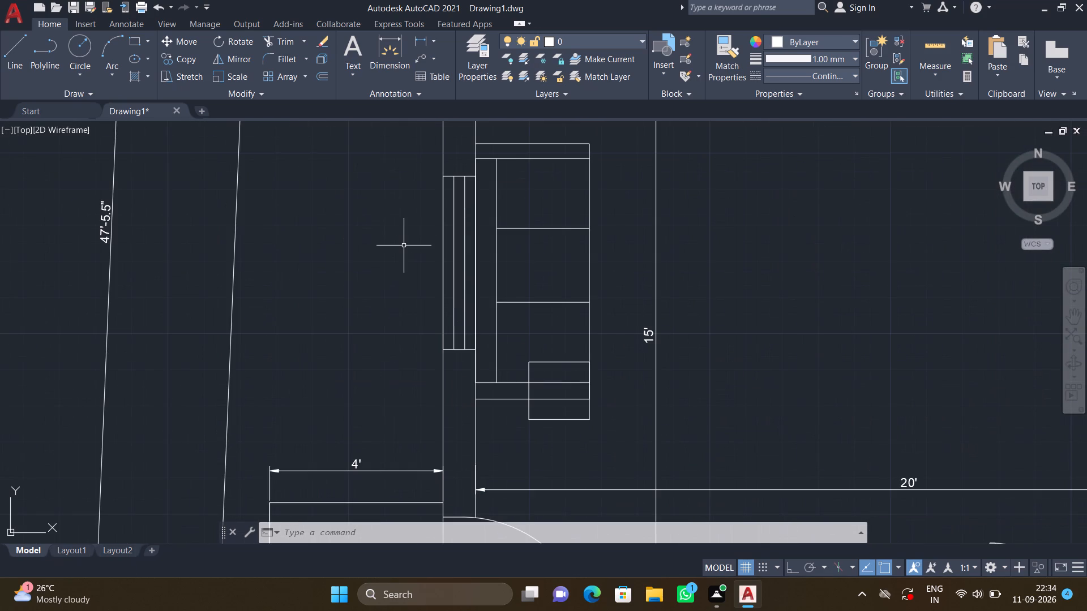
text(MT)
key(Return)
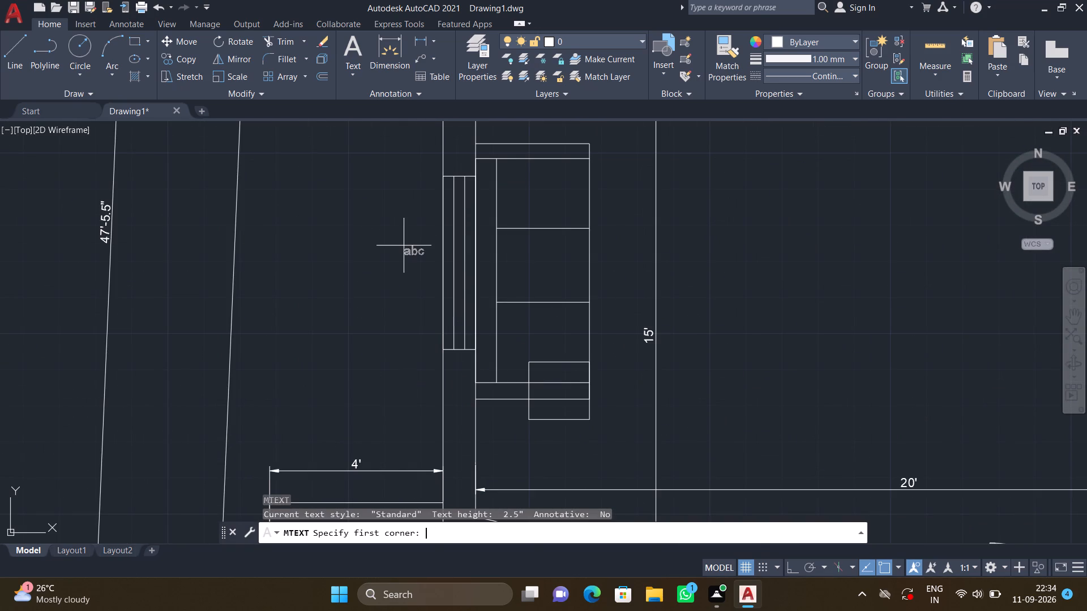
click(364, 259)
click(425, 307)
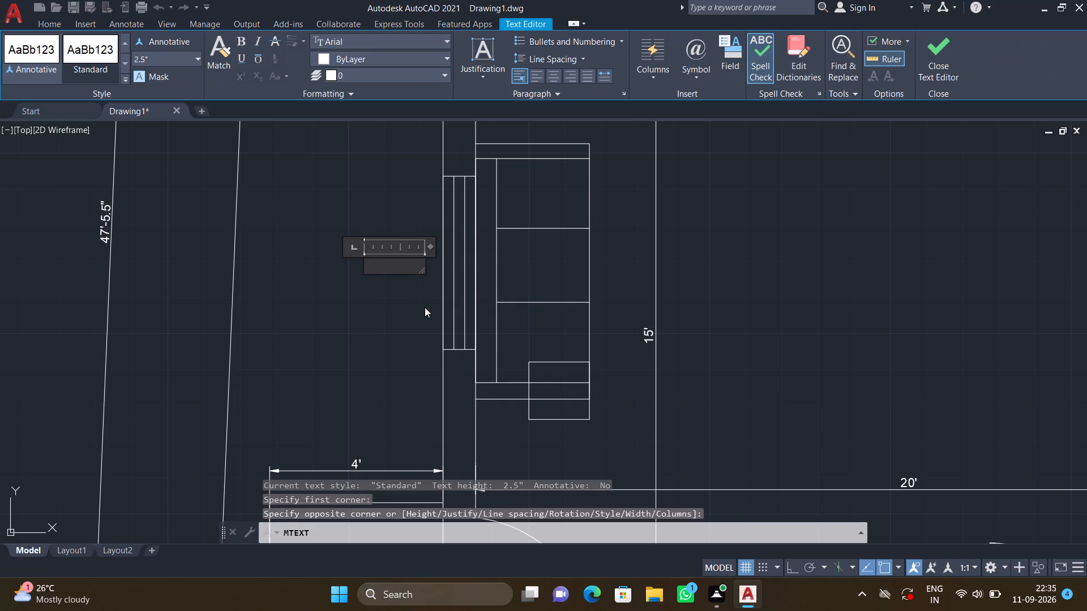
text(W7)
key(Return)
key(Escape)
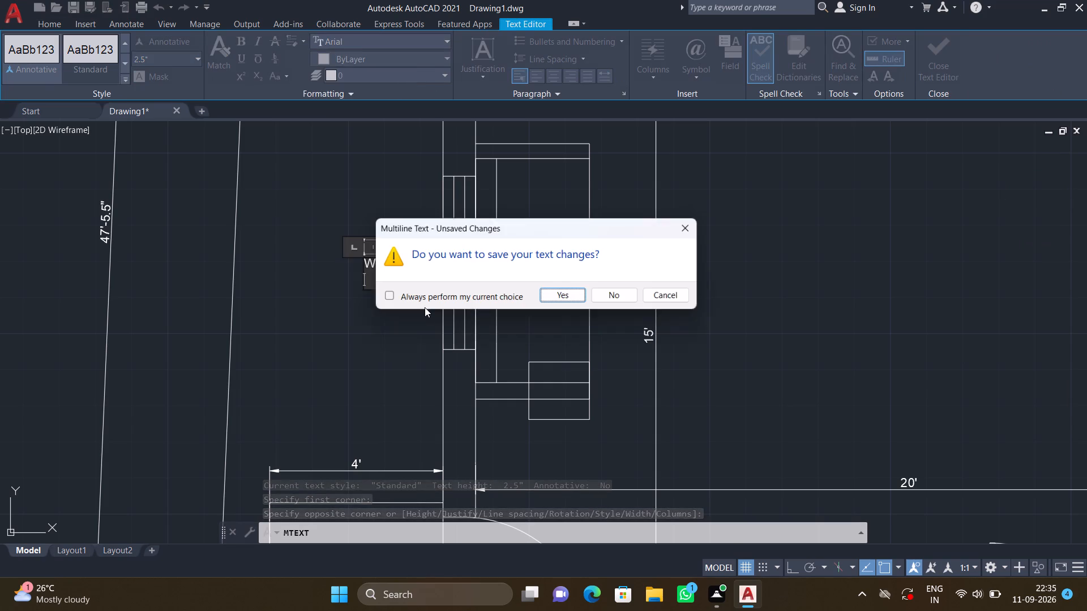
click(554, 293)
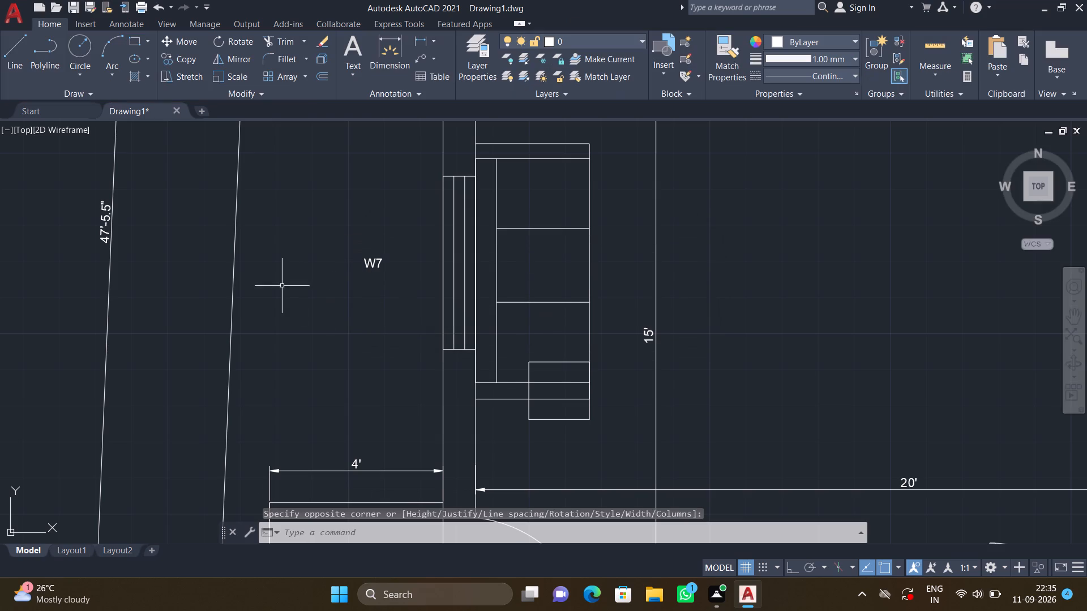
Move the W7 label closer to the side wall window, near the middle of its height.
key(m)
key(Return)
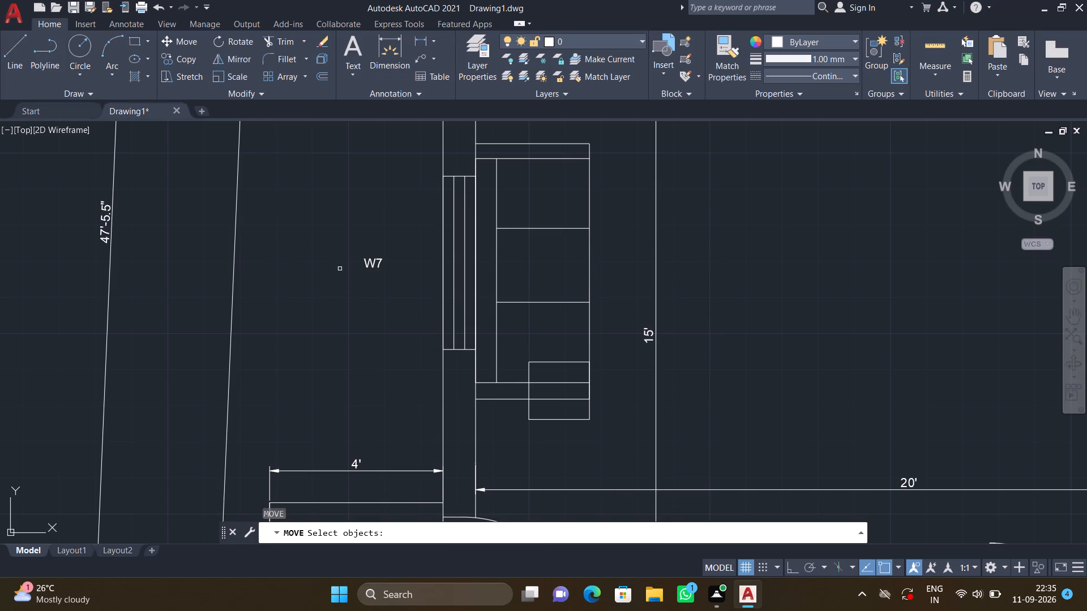
click(378, 264)
key(Return)
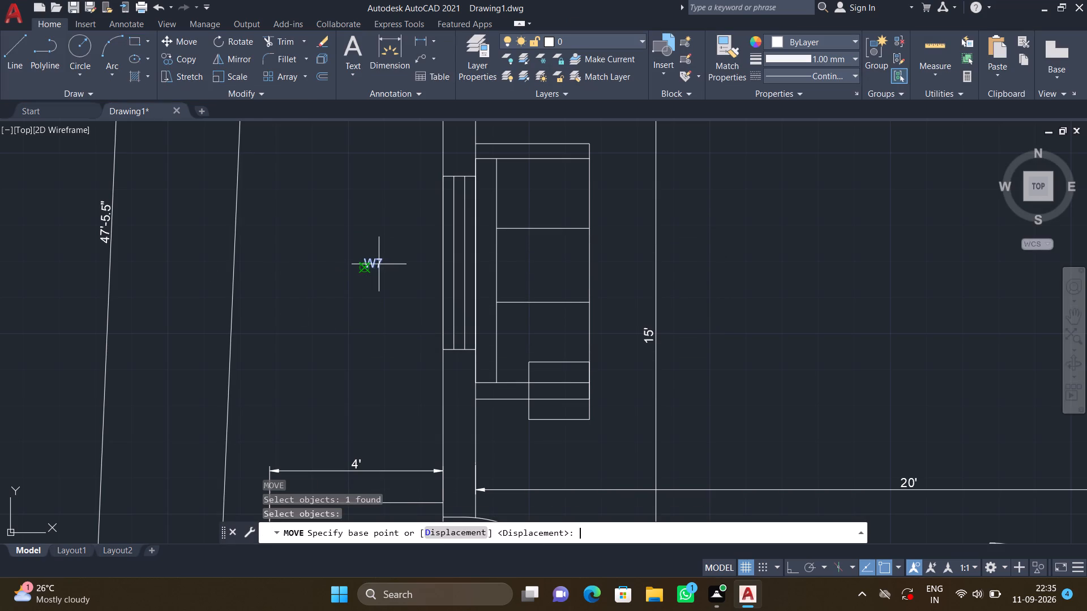
click(376, 257)
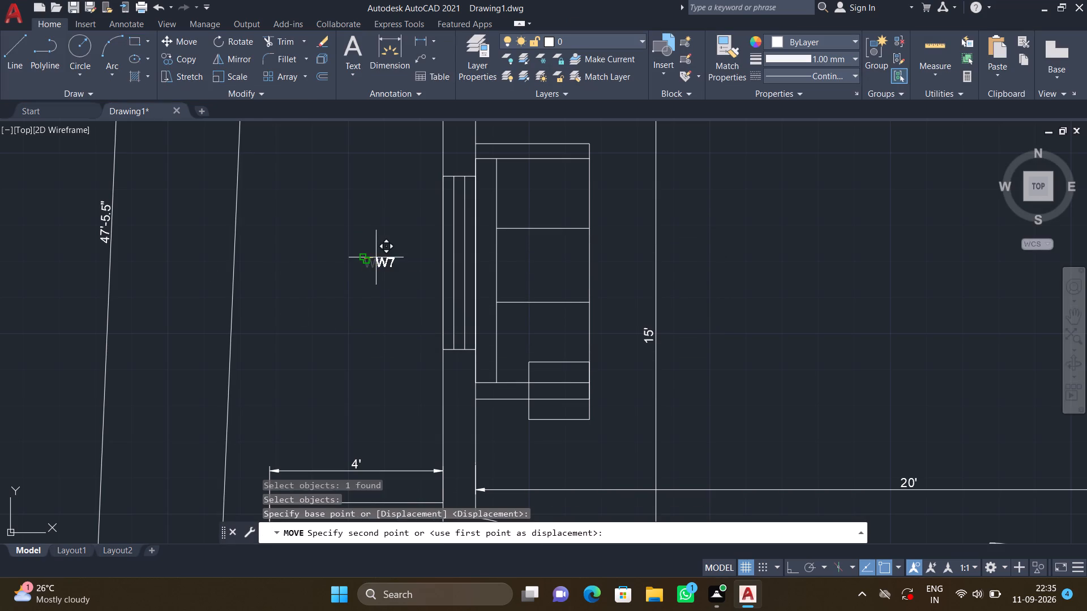
click(404, 272)
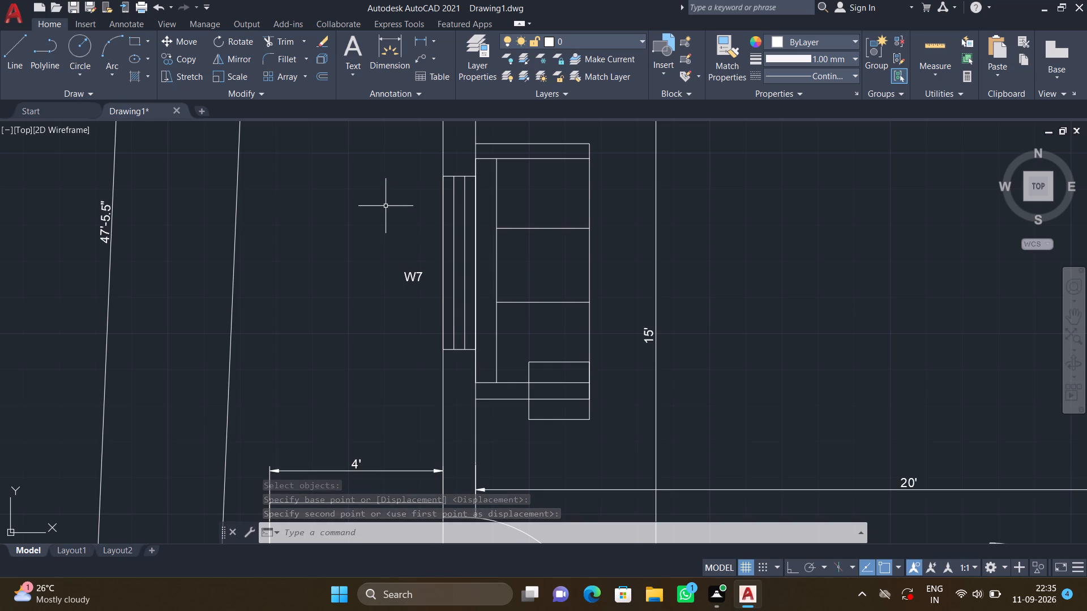
scroll(392, 220, down, 2)
middle_drag(395, 202, 406, 239)
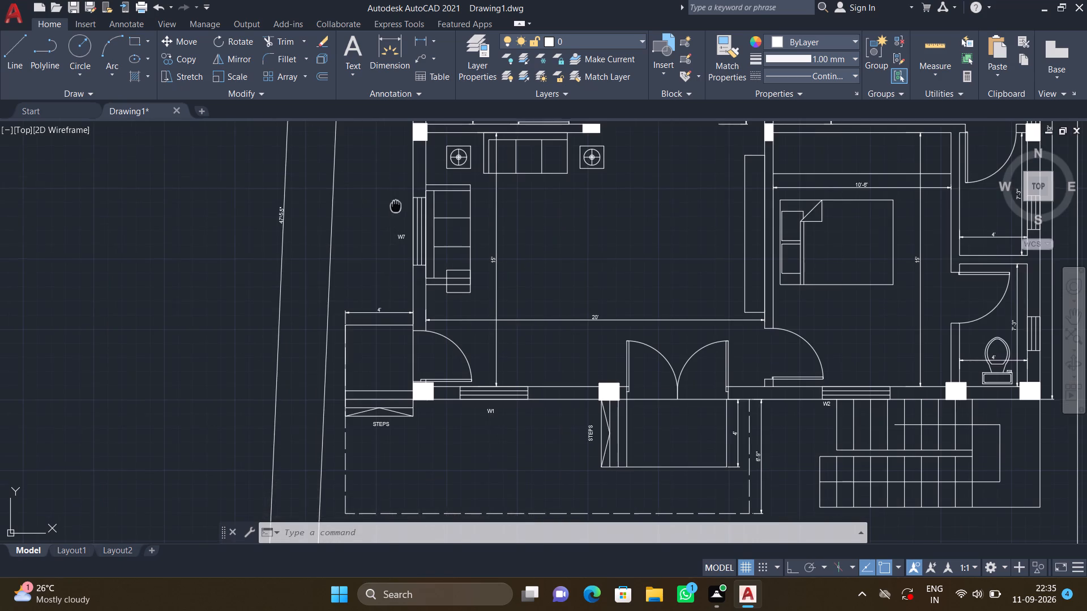
Add a multiline text label VW1 outside the side wall window of the small 5' by 4' room above the living room.
middle_drag(406, 239, 447, 389)
scroll(440, 273, up, 2)
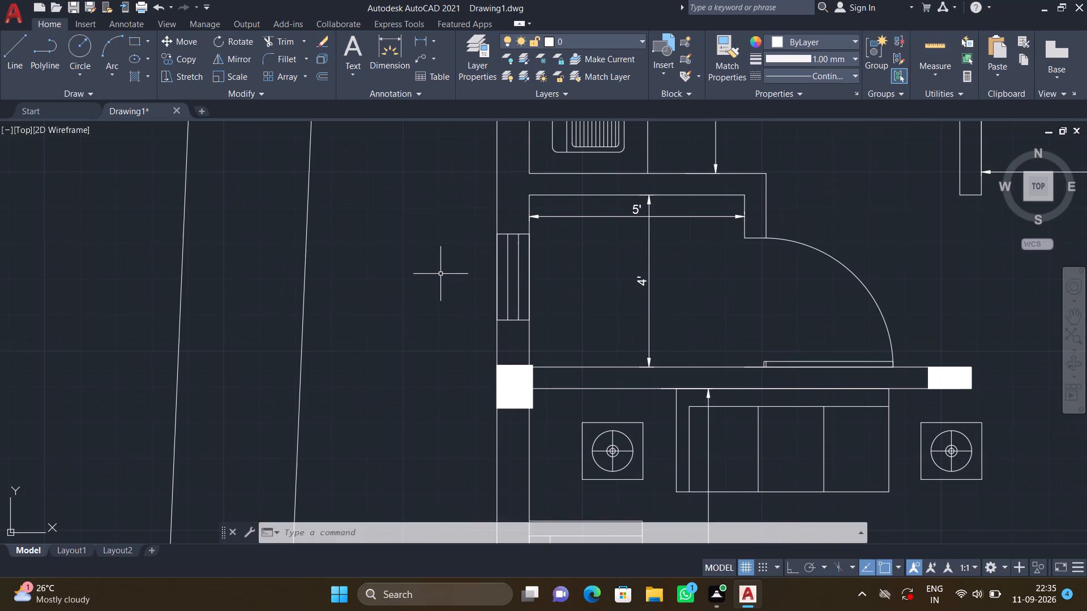
text(MT)
key(Return)
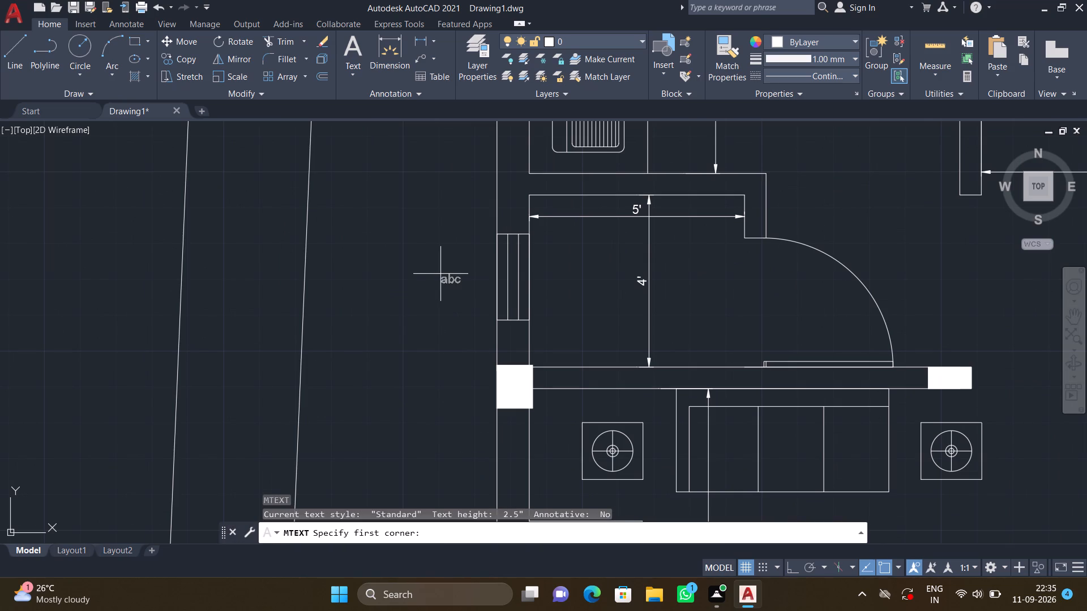
click(400, 260)
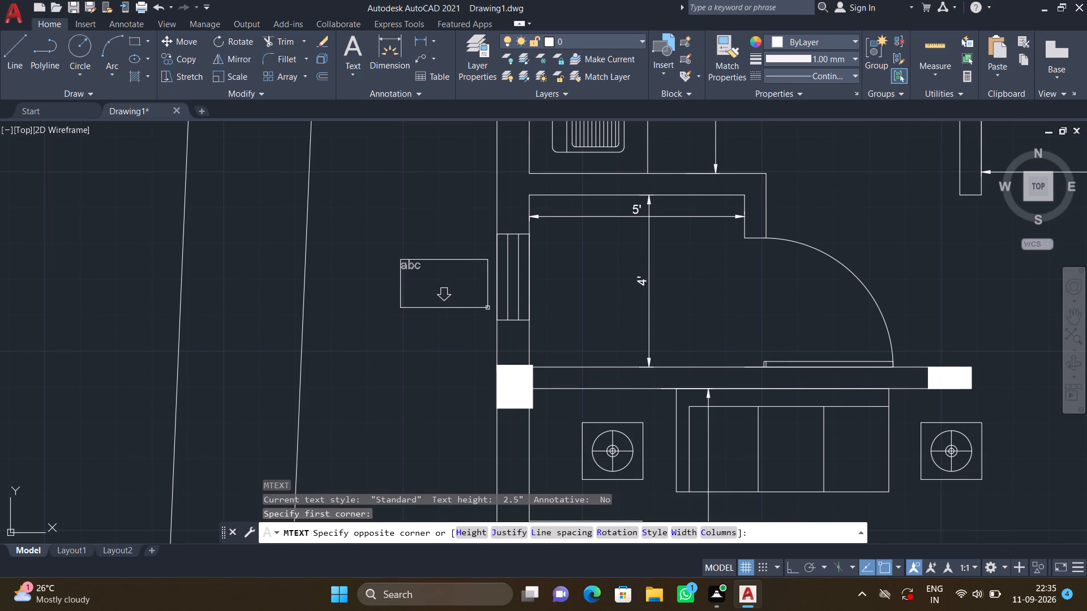
click(487, 308)
text(VW)
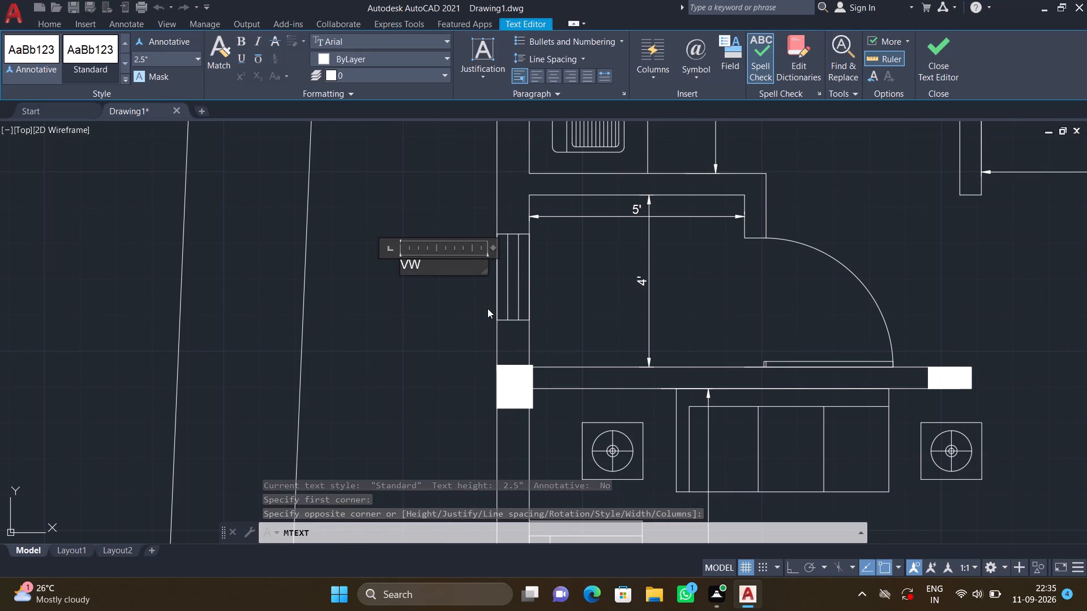
key(1)
key(Return)
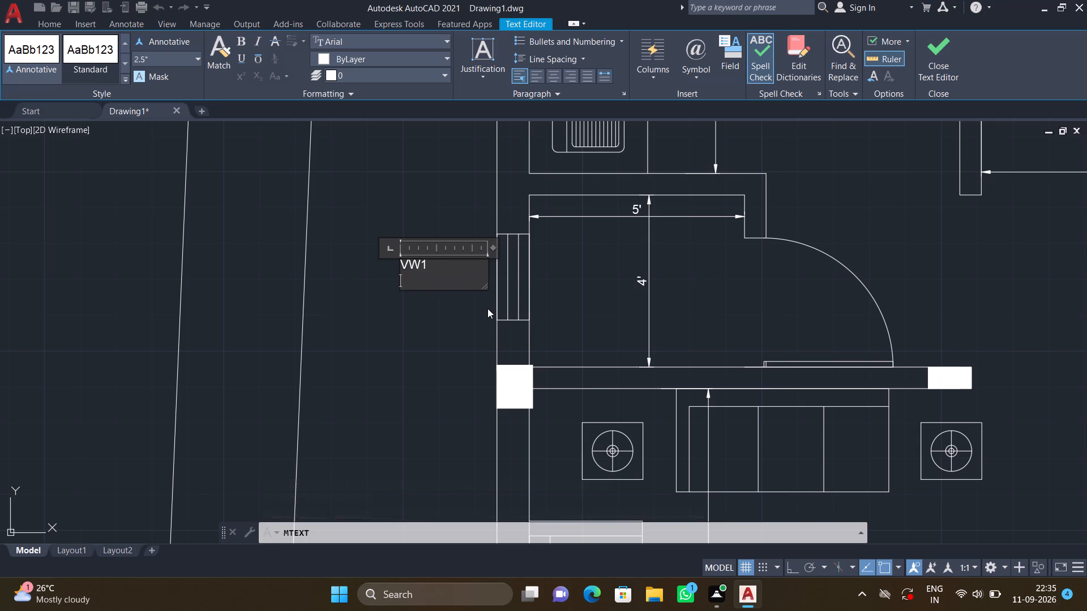
key(Escape)
click(556, 298)
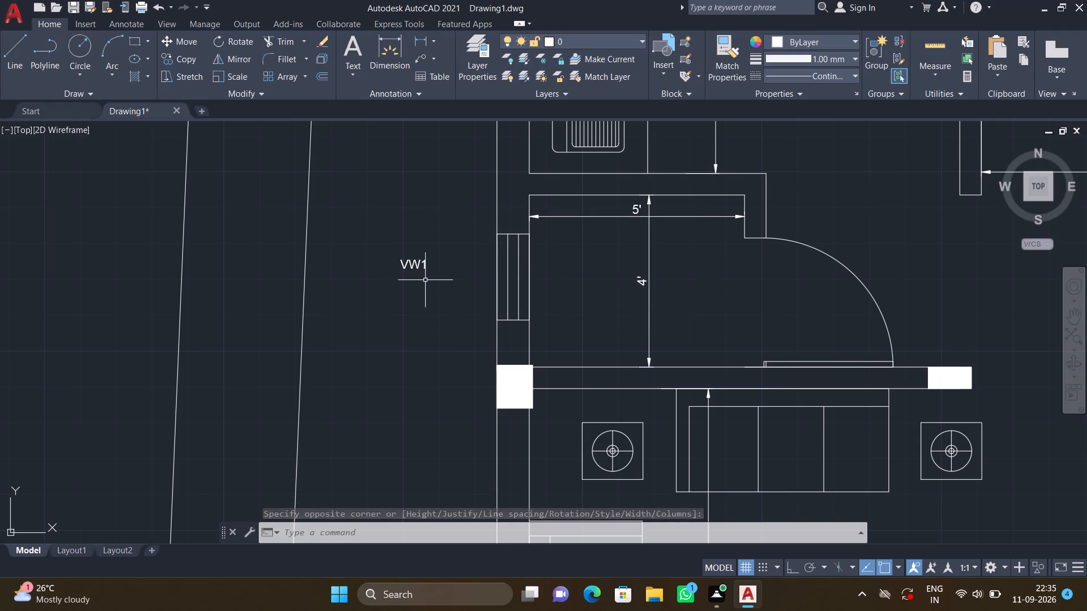
Rotate the VW1 label 90° counterclockwise so it reads vertically, parallel to the side wall.
key(F8)
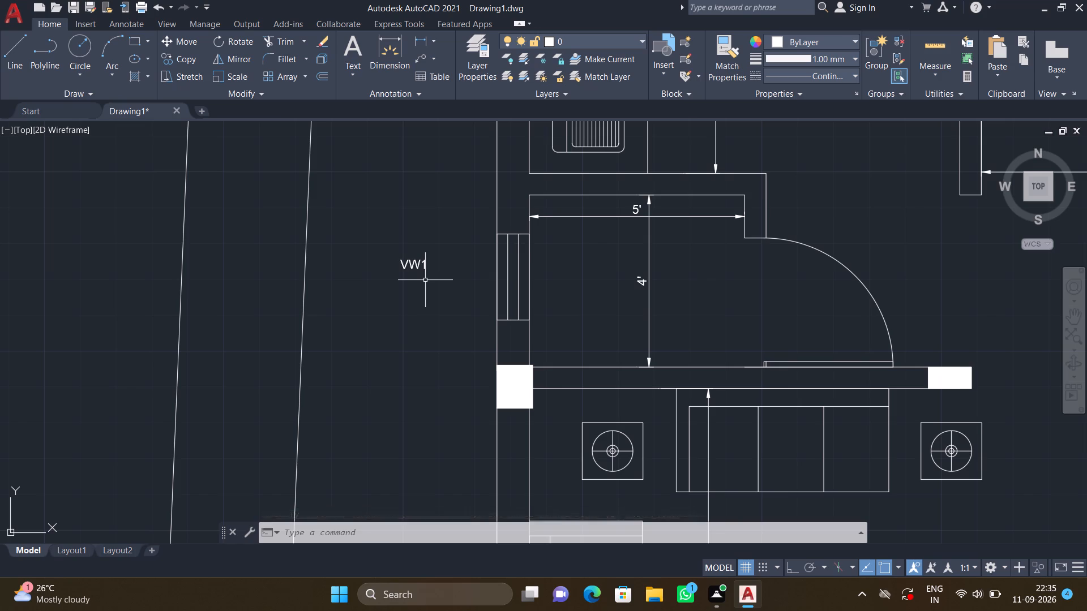
text(RO)
key(Return)
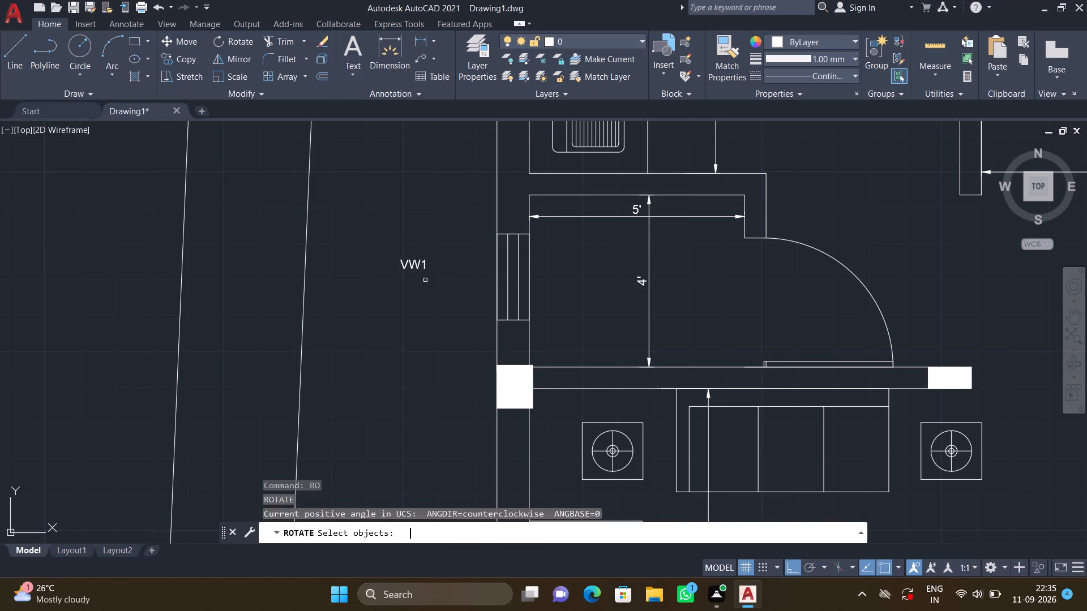
click(430, 275)
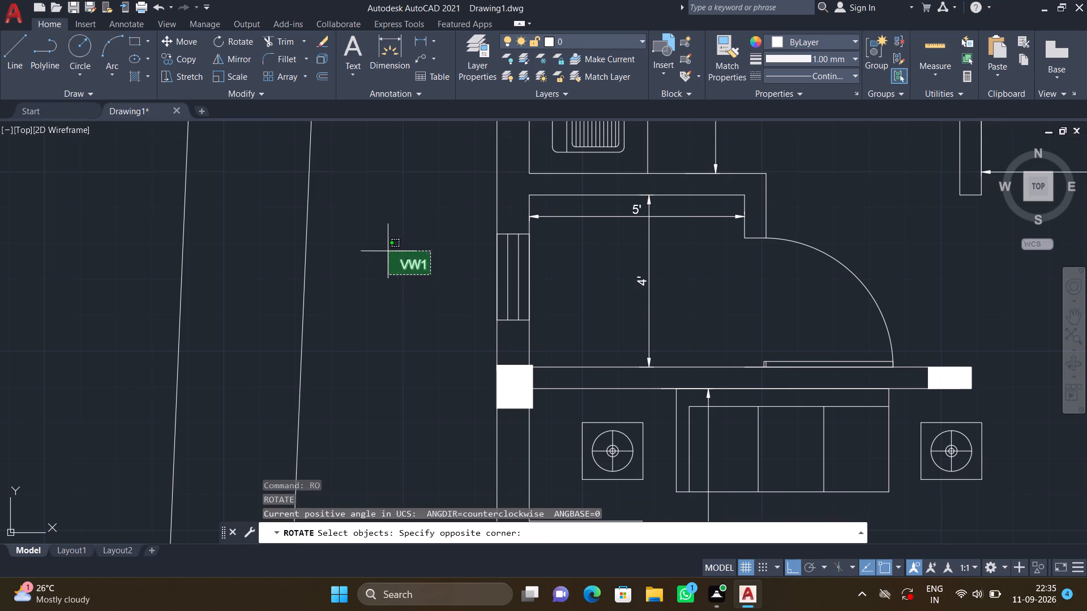
click(387, 251)
key(Return)
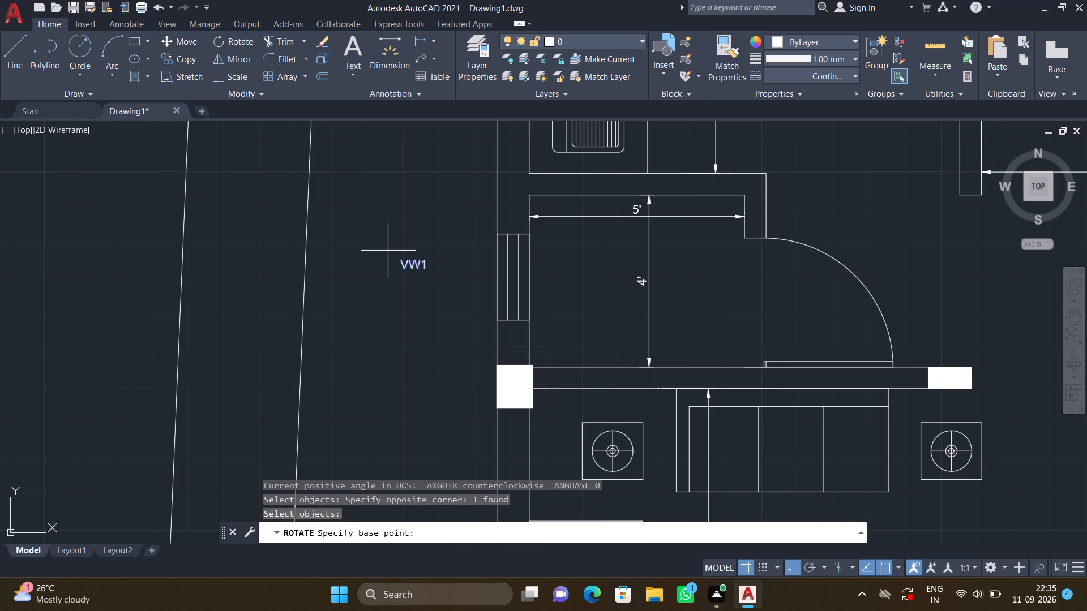
click(400, 257)
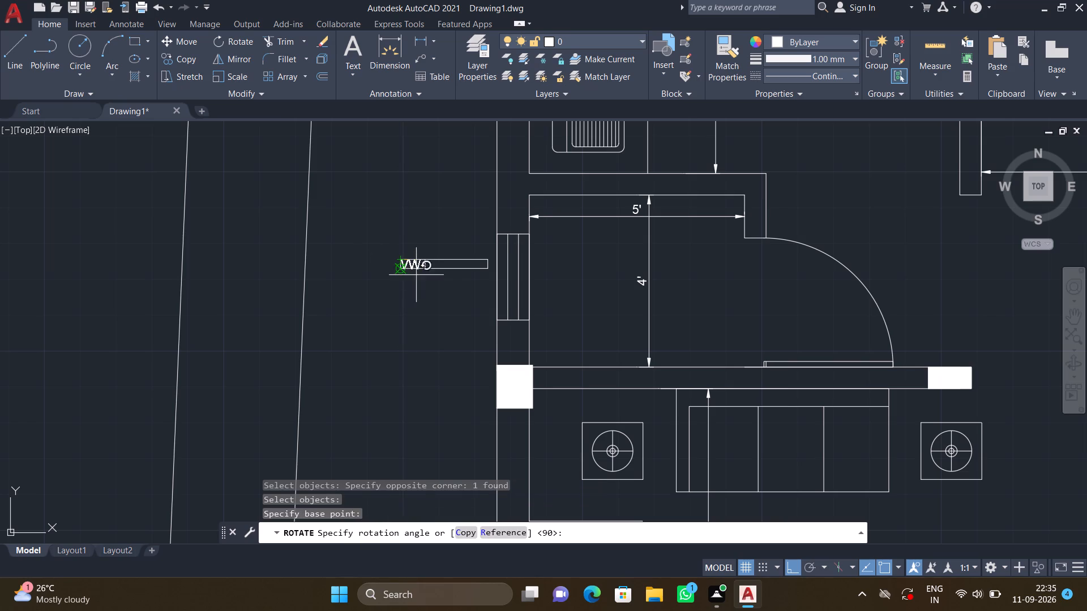
click(420, 221)
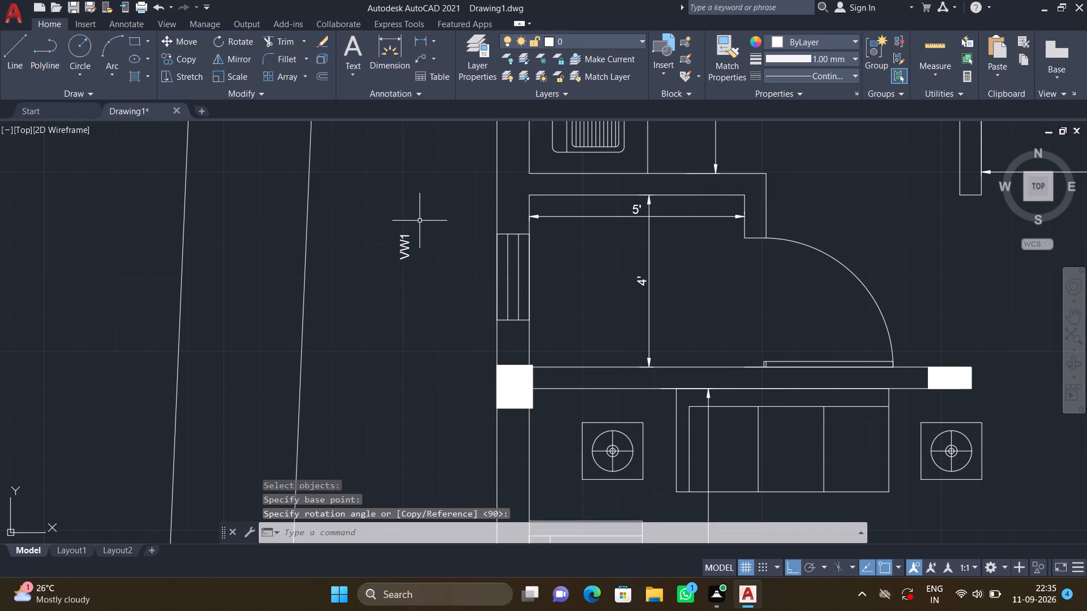
Move the vertical VW1 label closer to the small room's window, near the middle of its height.
key(m)
key(Return)
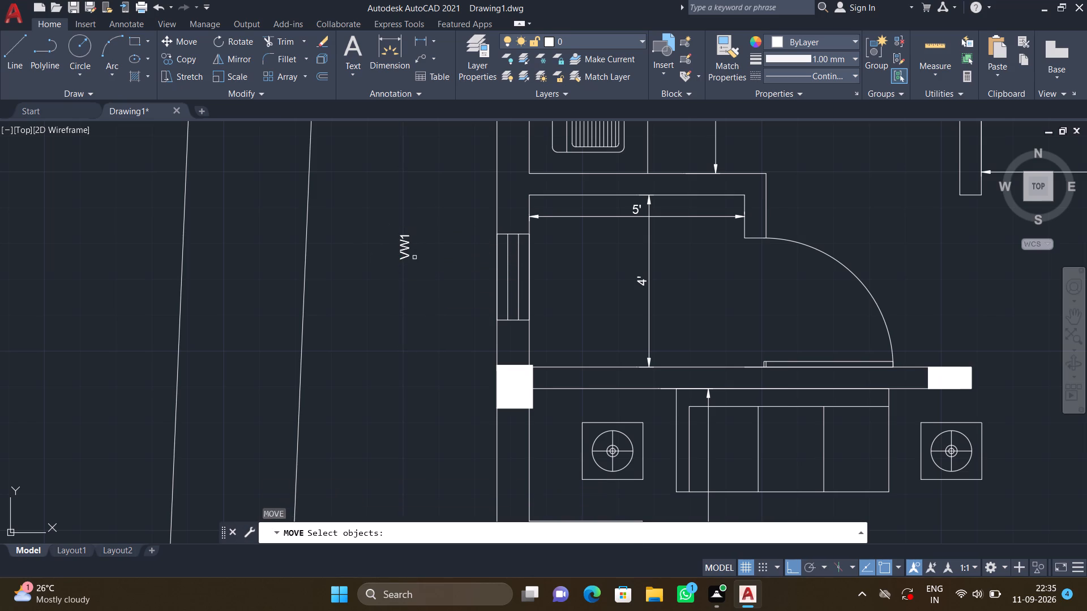
click(410, 249)
key(Return)
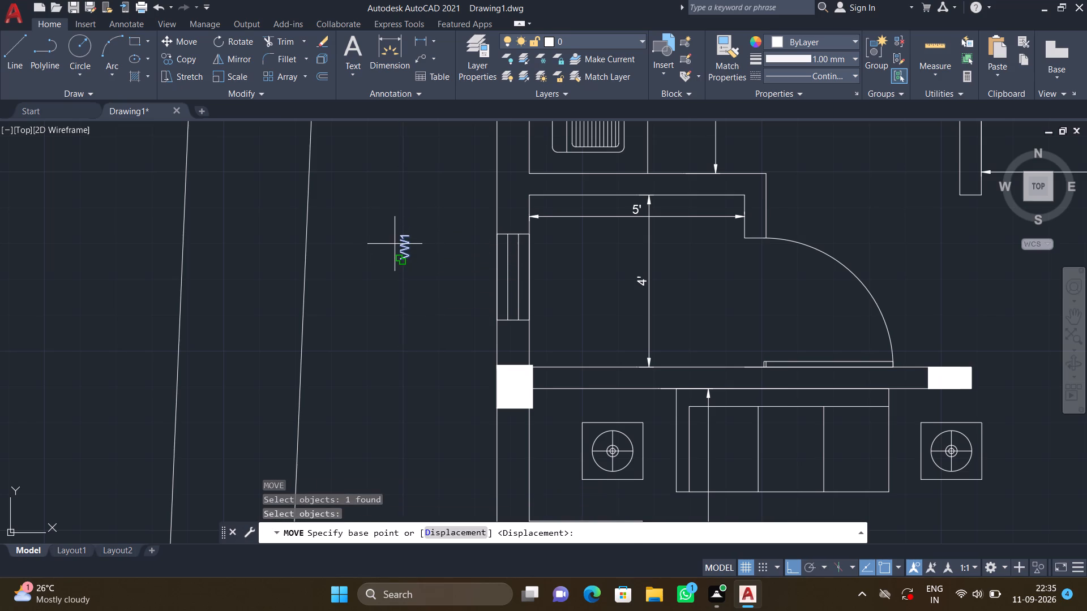
click(400, 257)
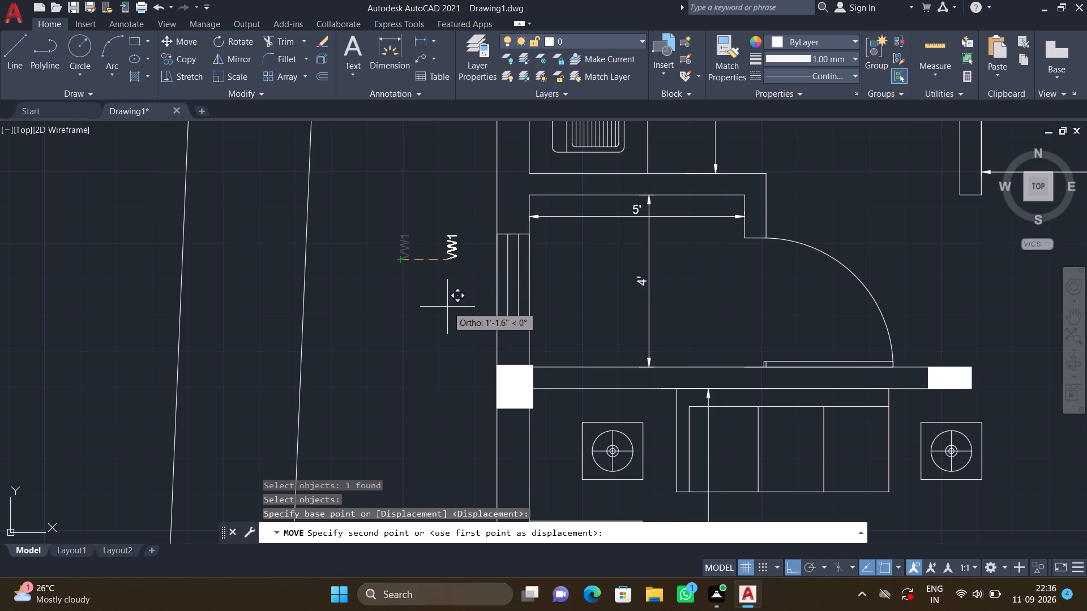
key(F8)
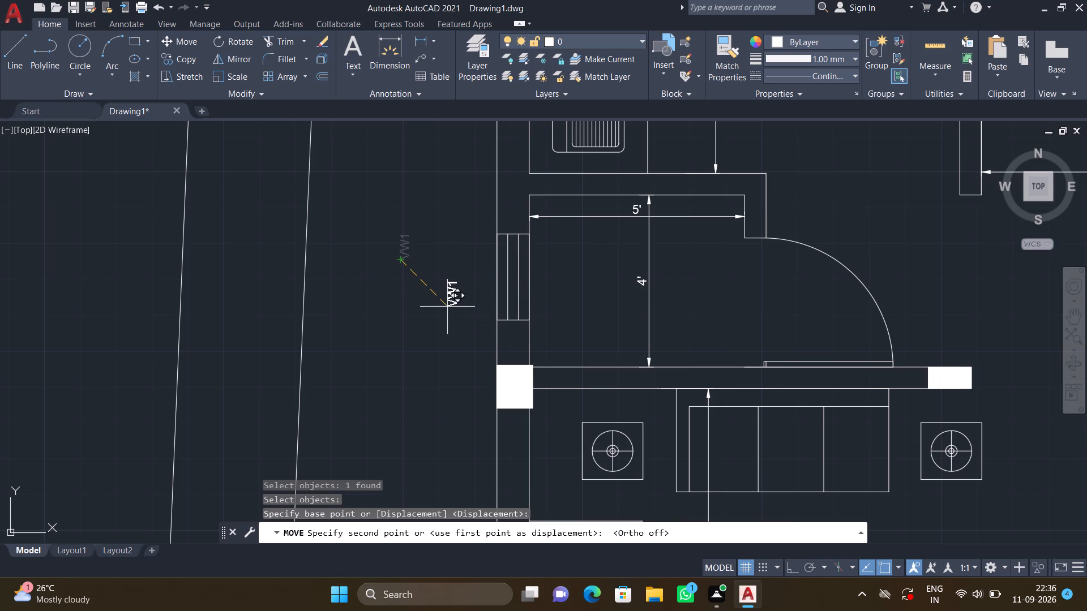
click(467, 297)
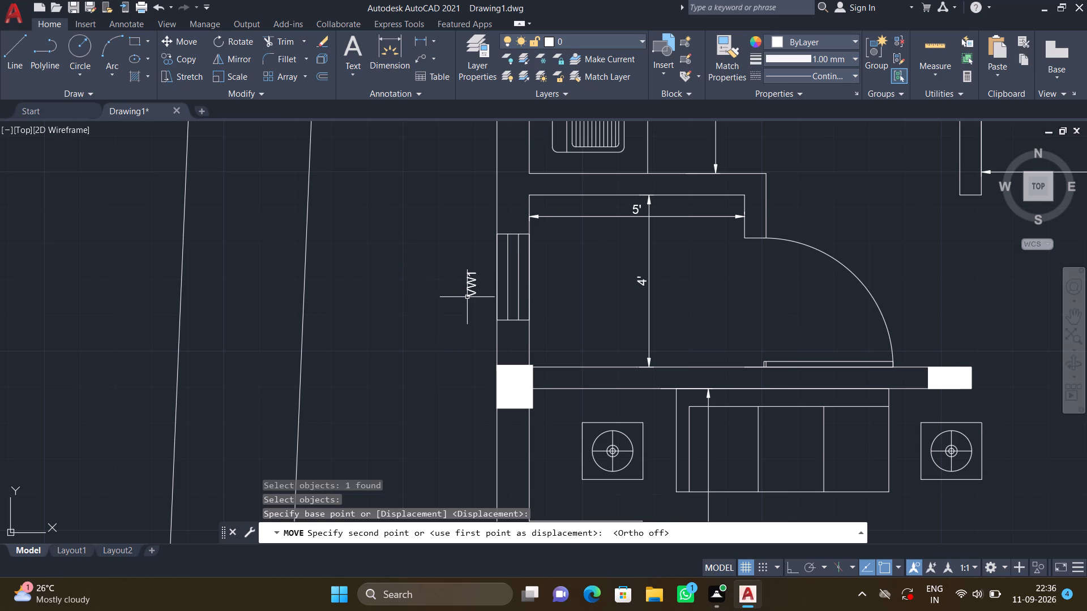
Add a multiline text label VW2 outside the kitchen's side wall window, between the sink and the stove.
scroll(451, 225, down, 2)
middle_drag(451, 225, 473, 325)
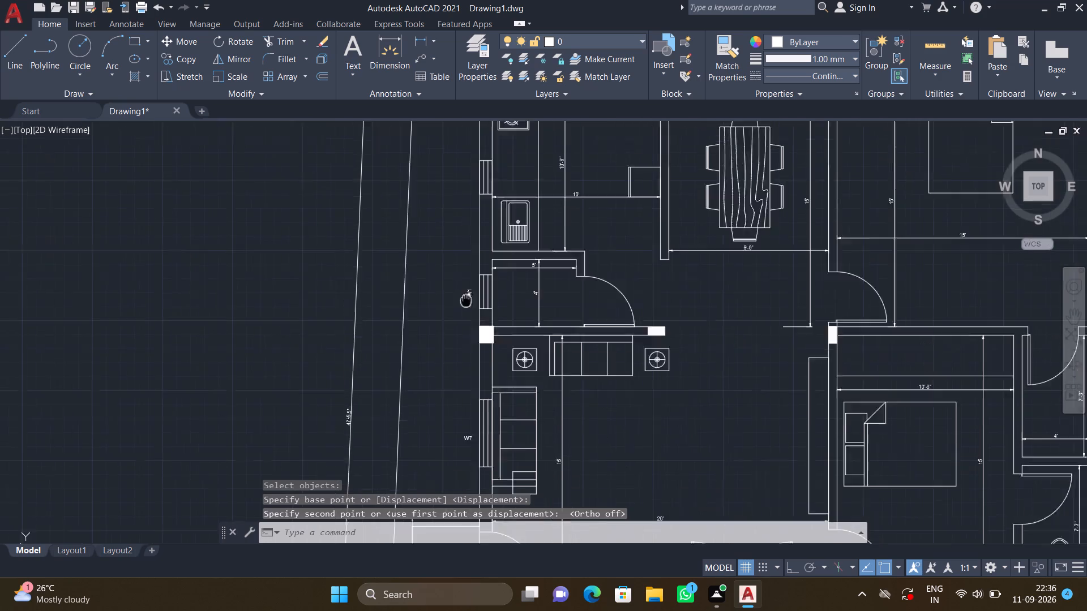
middle_drag(473, 325, 485, 369)
scroll(464, 273, up, 2)
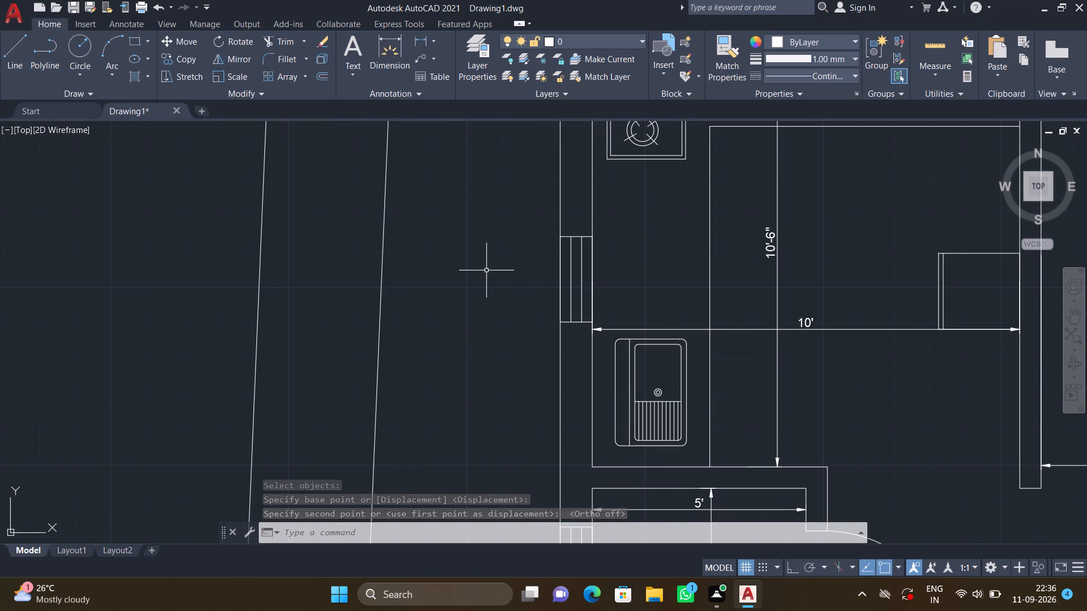
text(MT)
key(Return)
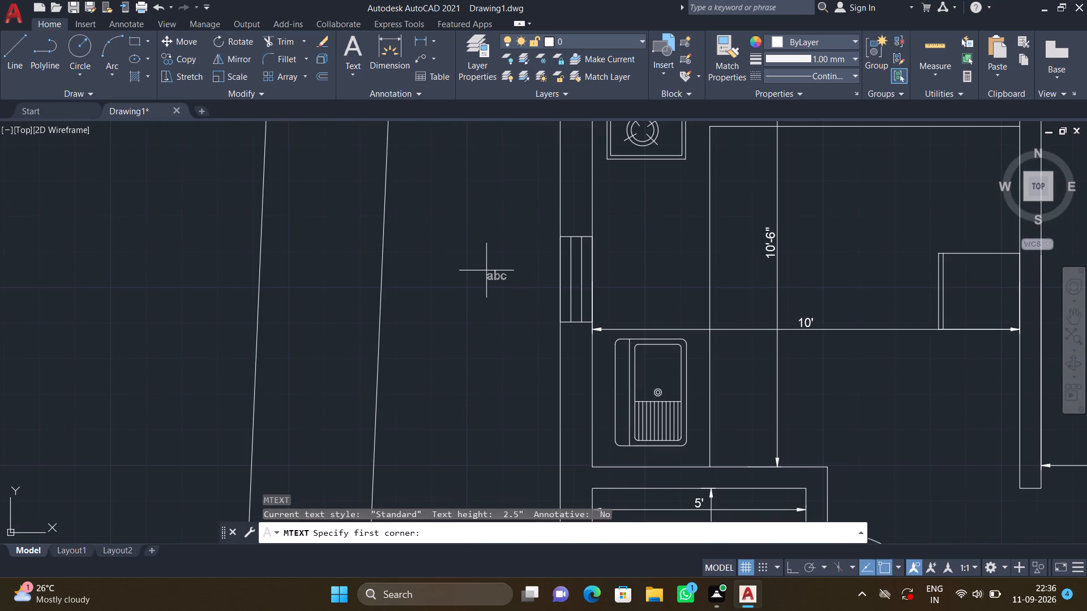
click(479, 270)
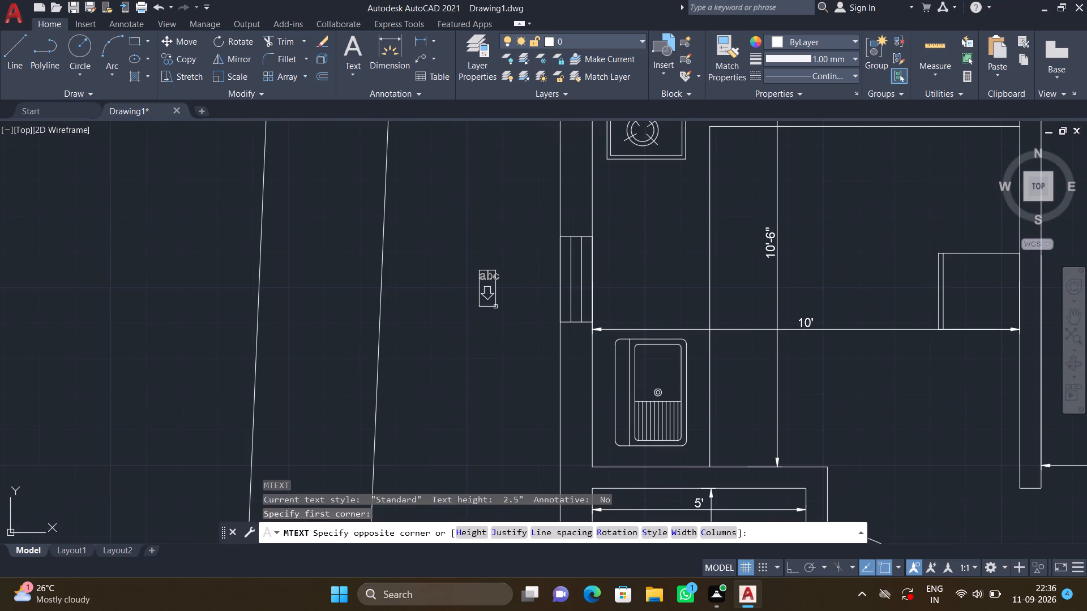
click(537, 315)
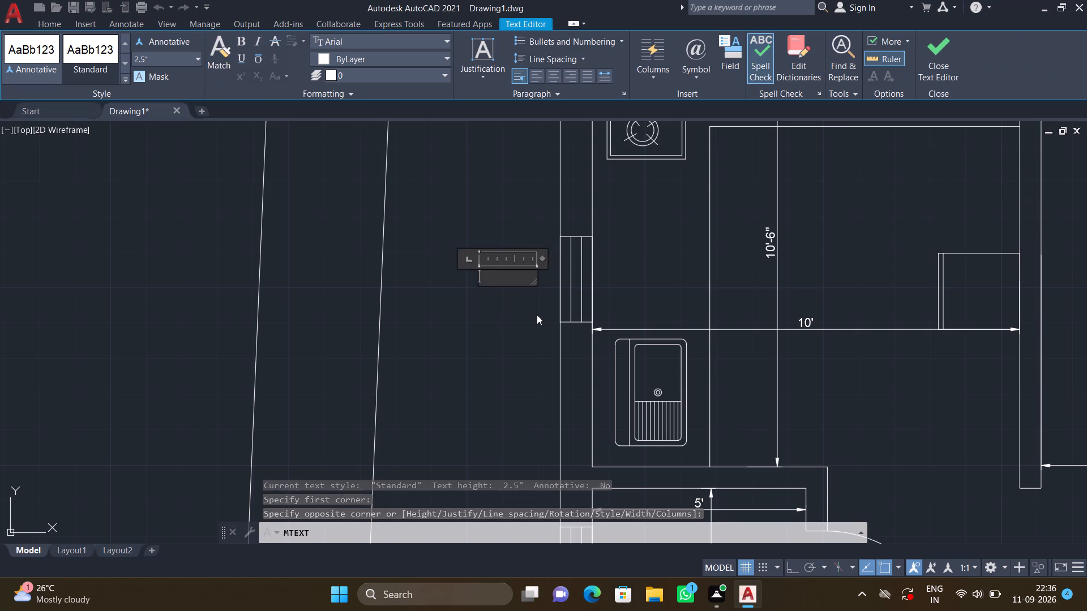
text(VW2)
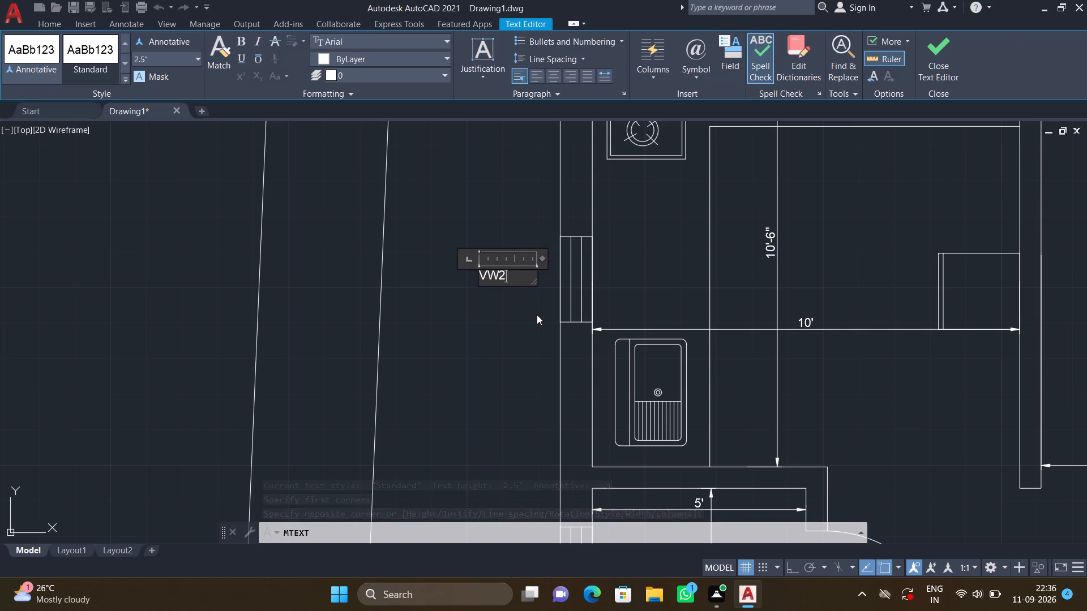
key(Return)
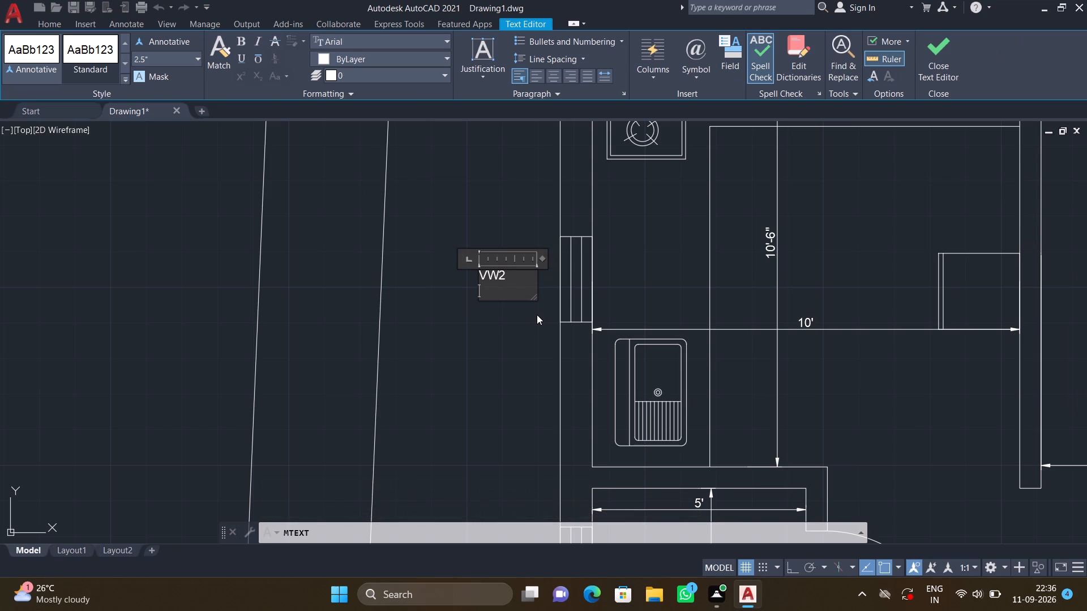
key(Escape)
click(577, 295)
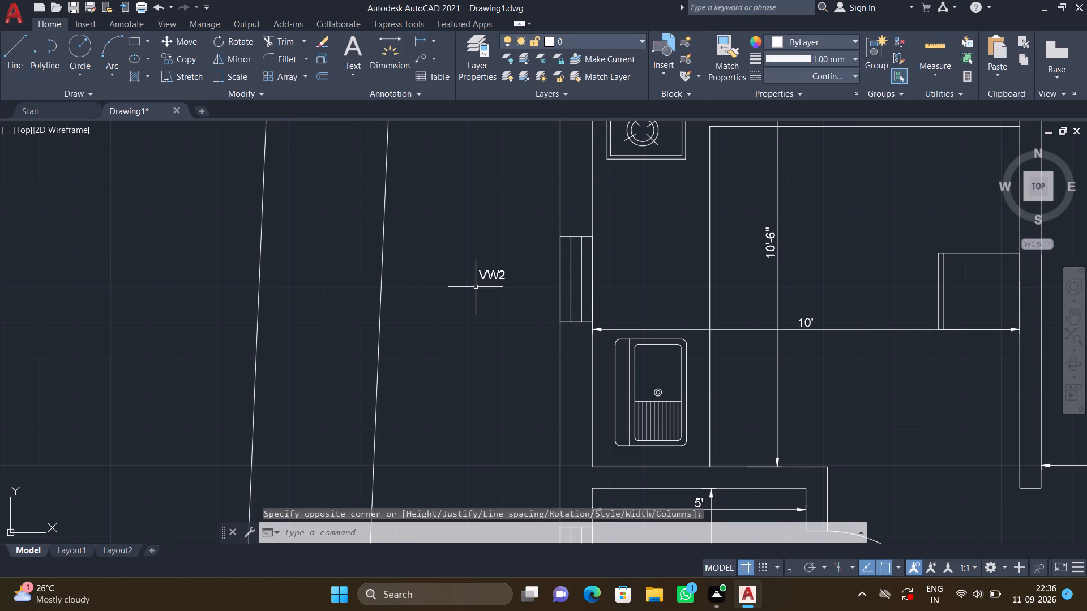
Rotate the VW2 label 90° counterclockwise so it reads vertically, parallel to the side wall.
text(RO)
key(Return)
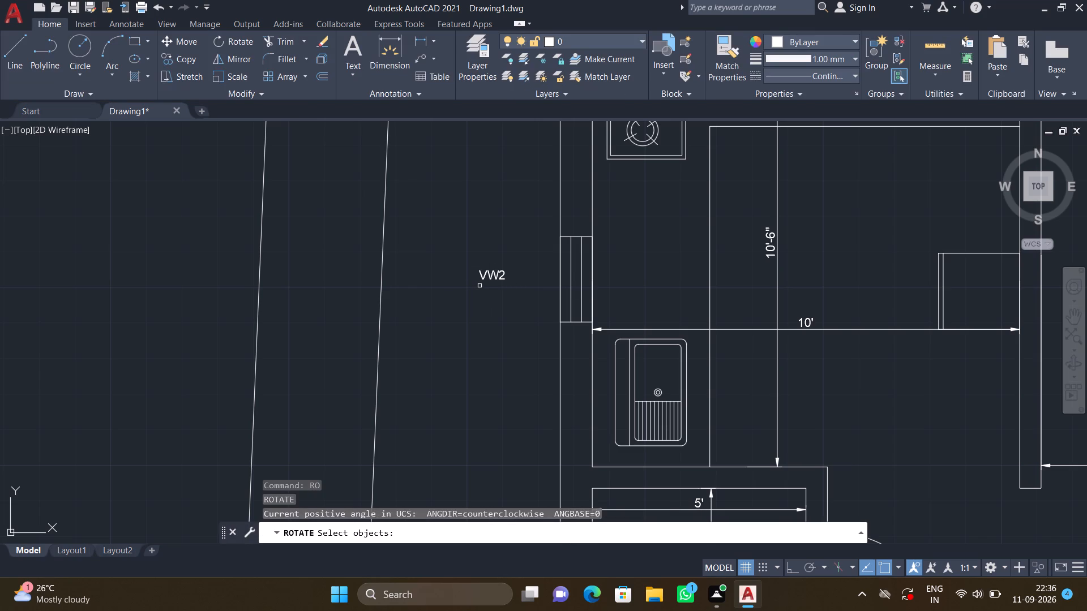
click(515, 291)
click(473, 263)
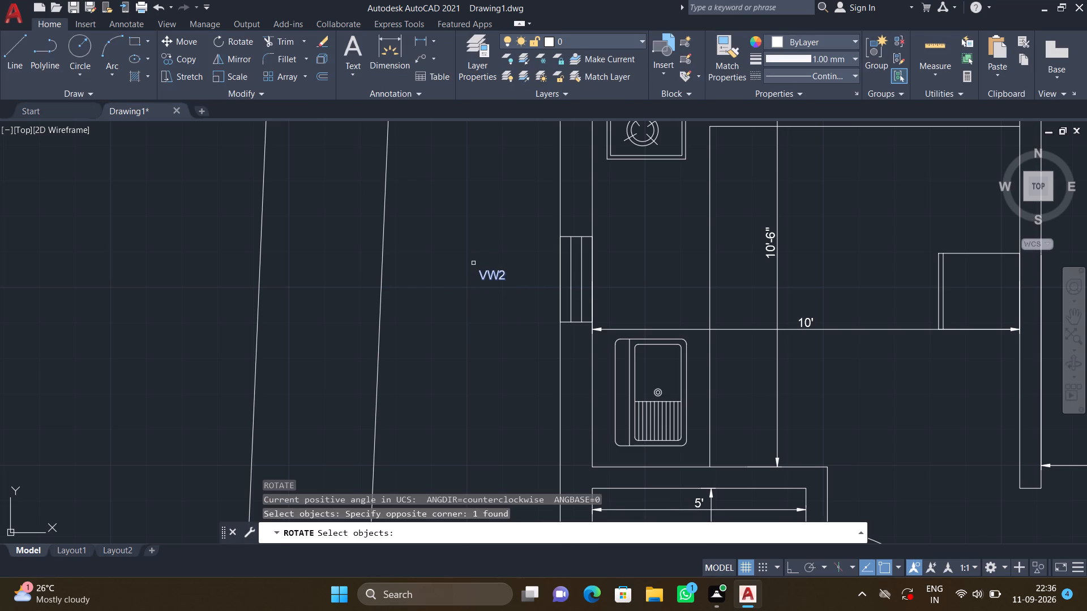
key(F8)
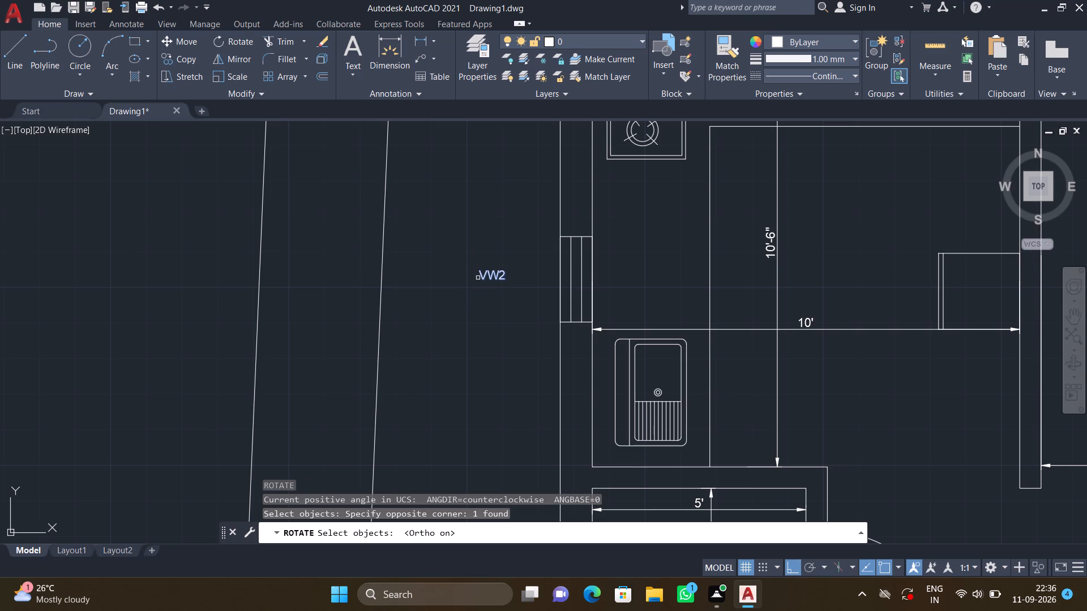
key(Return)
click(486, 273)
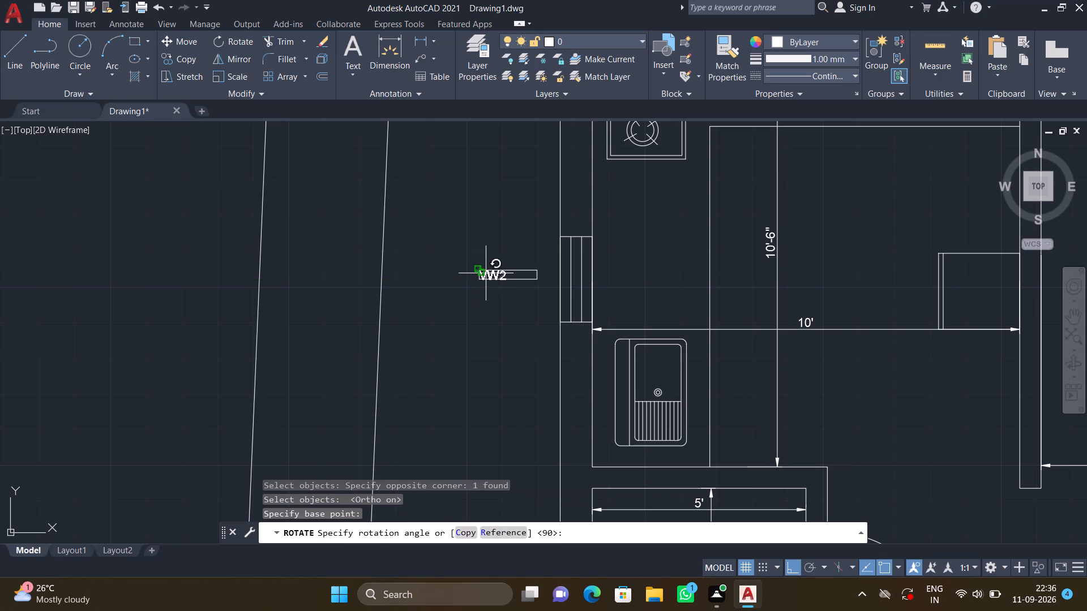
click(481, 237)
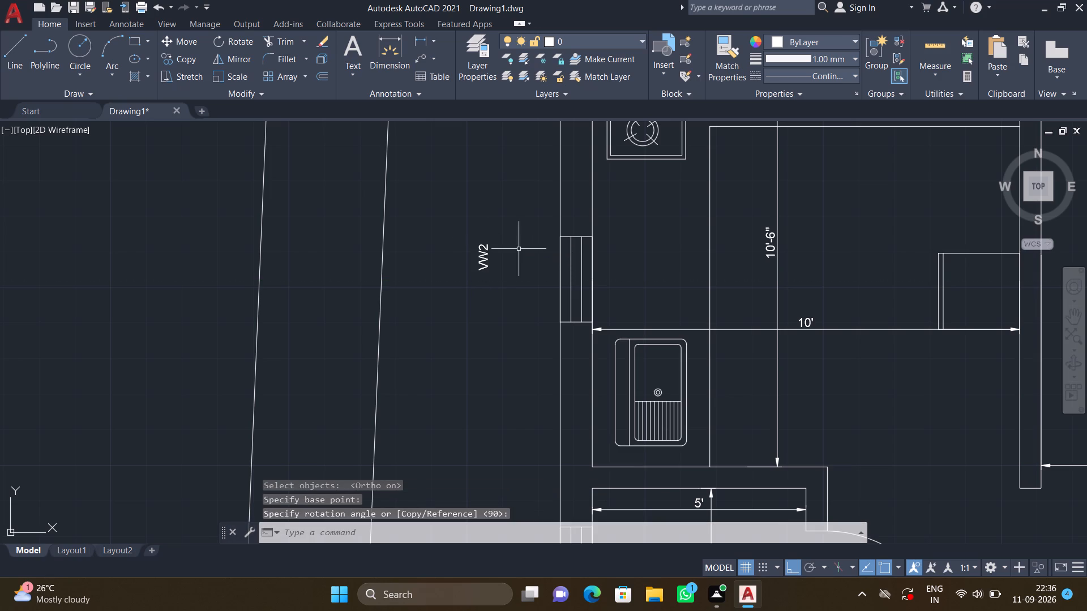
Move the vertical VW2 label closer to the kitchen window, near the middle of its height.
key(F8)
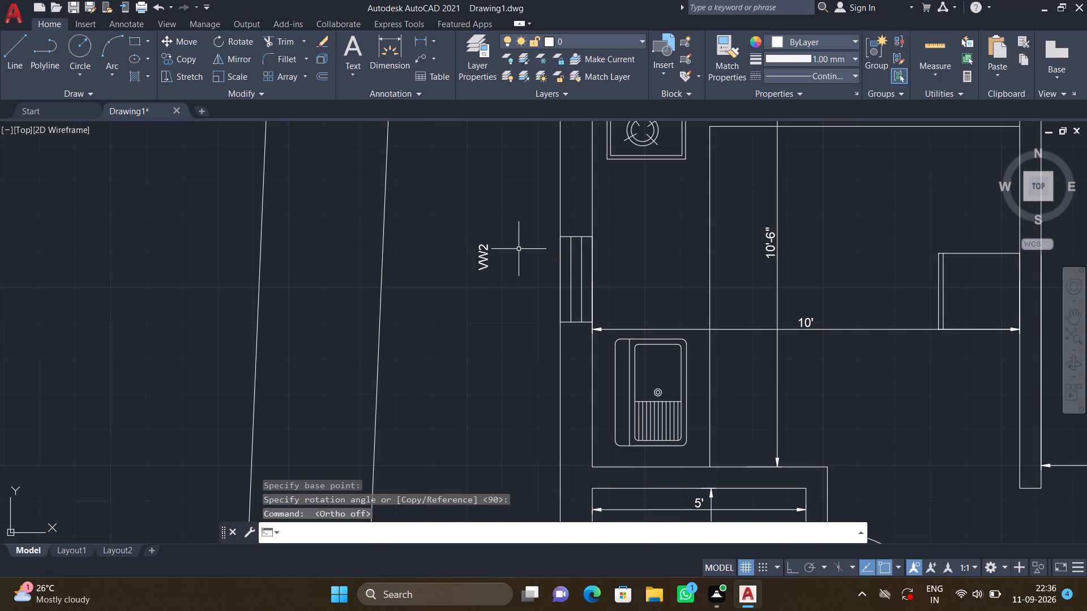
key(m)
key(Return)
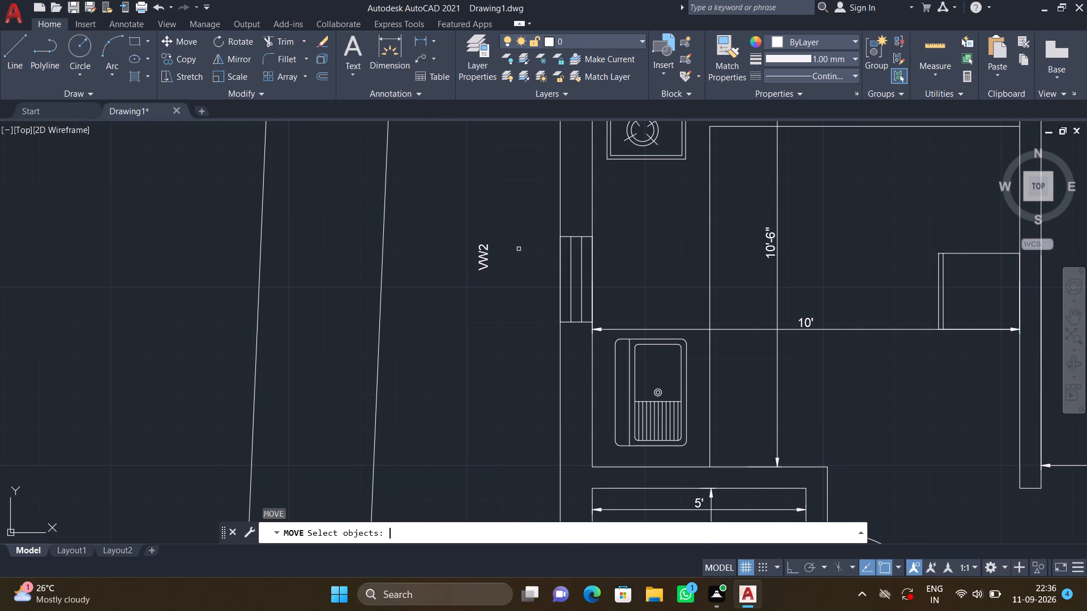
click(480, 256)
key(Return)
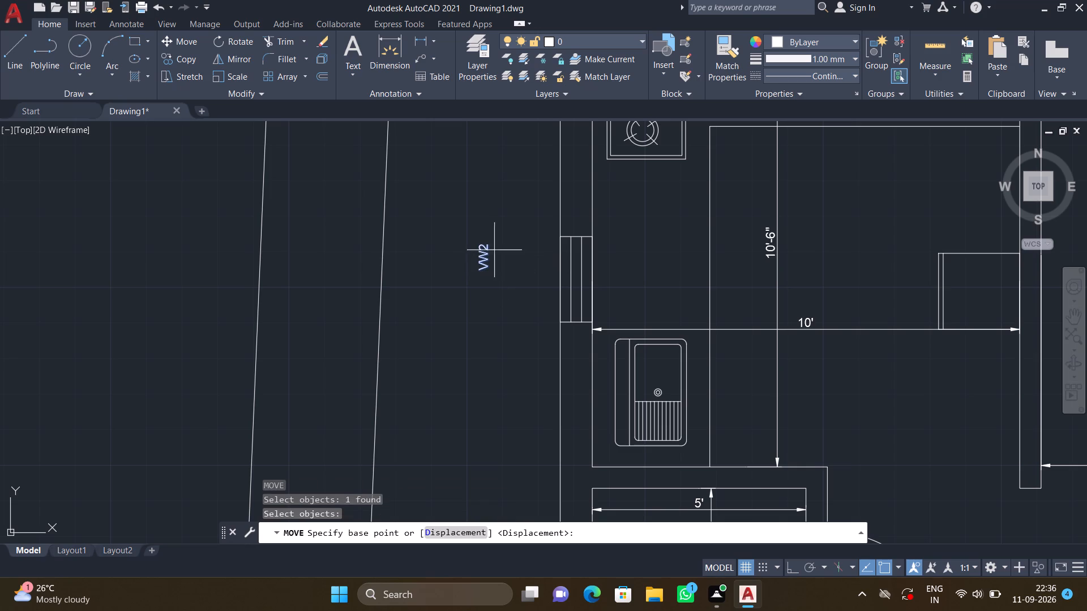
click(479, 265)
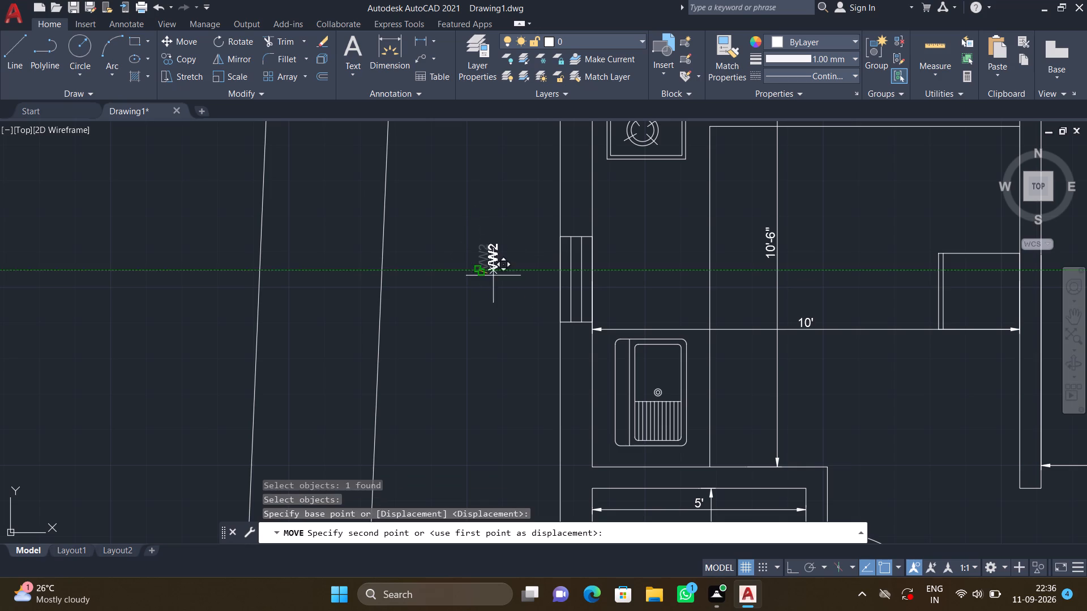
click(527, 294)
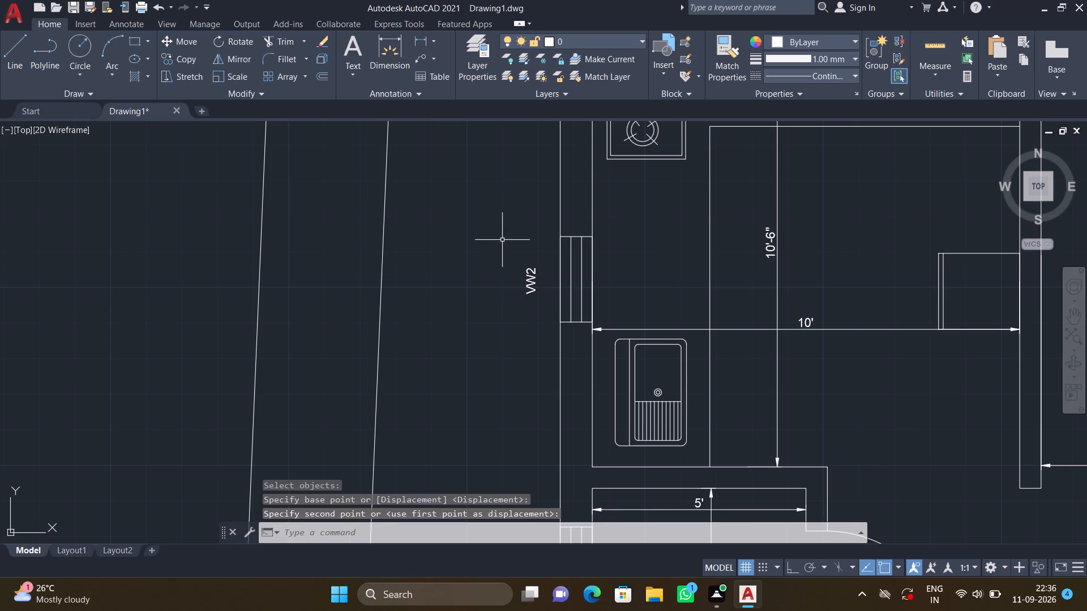
Add a multiline text label W6 just outside the kitchen's upper wall window, below the 37' dimension line.
scroll(502, 240, down, 2)
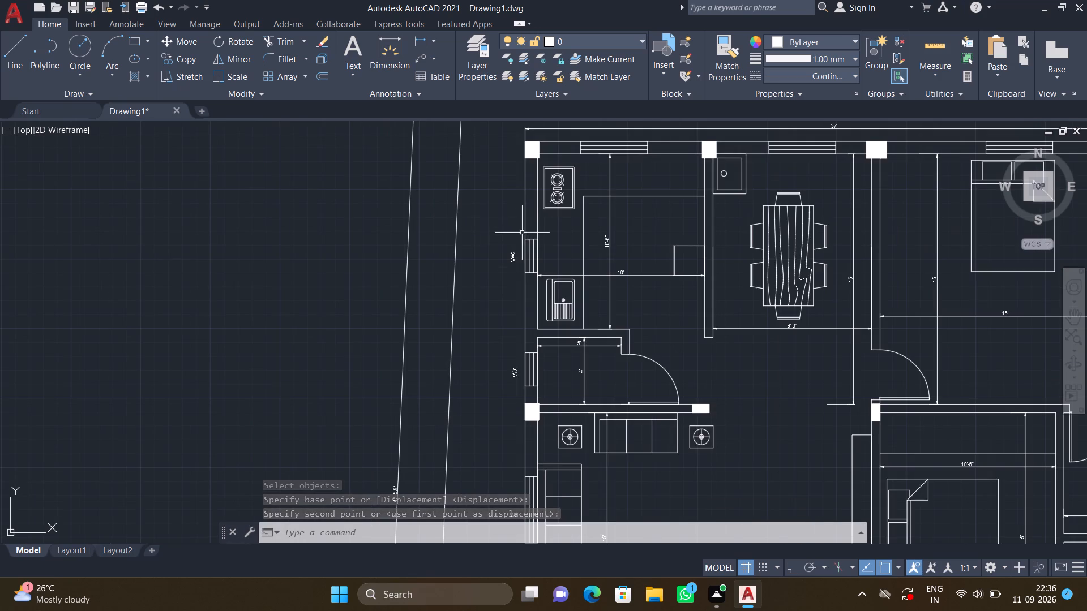
middle_drag(527, 225, 447, 361)
scroll(516, 265, up, 3)
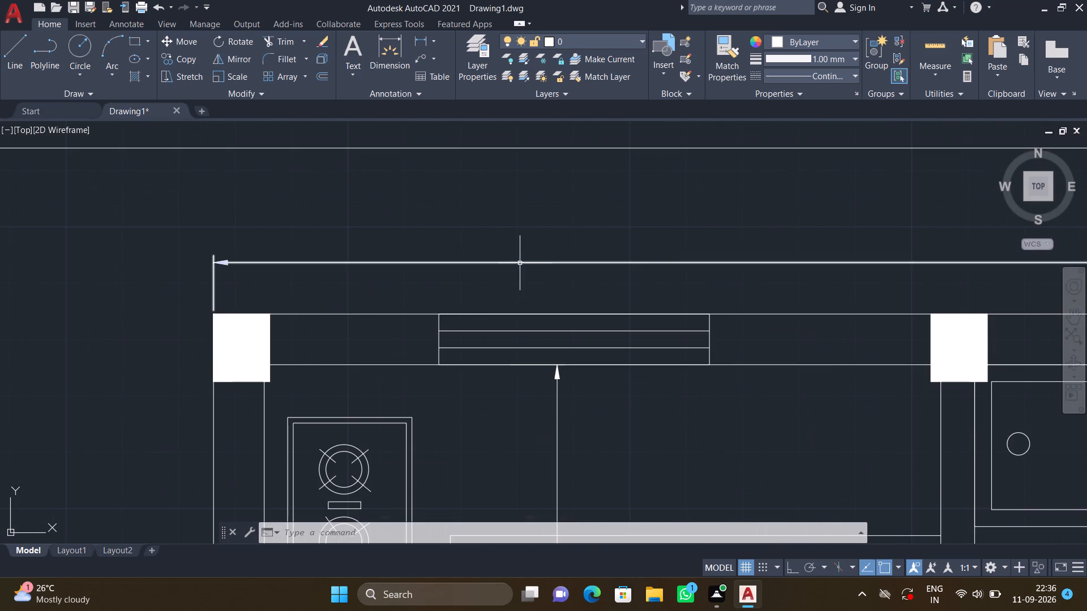
text(MT)
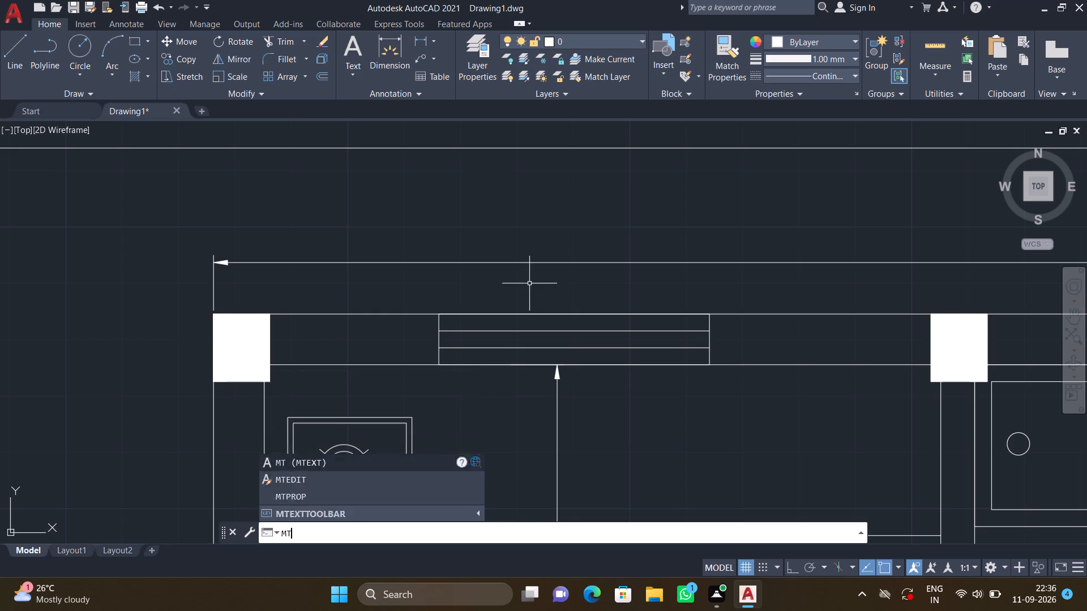
key(Return)
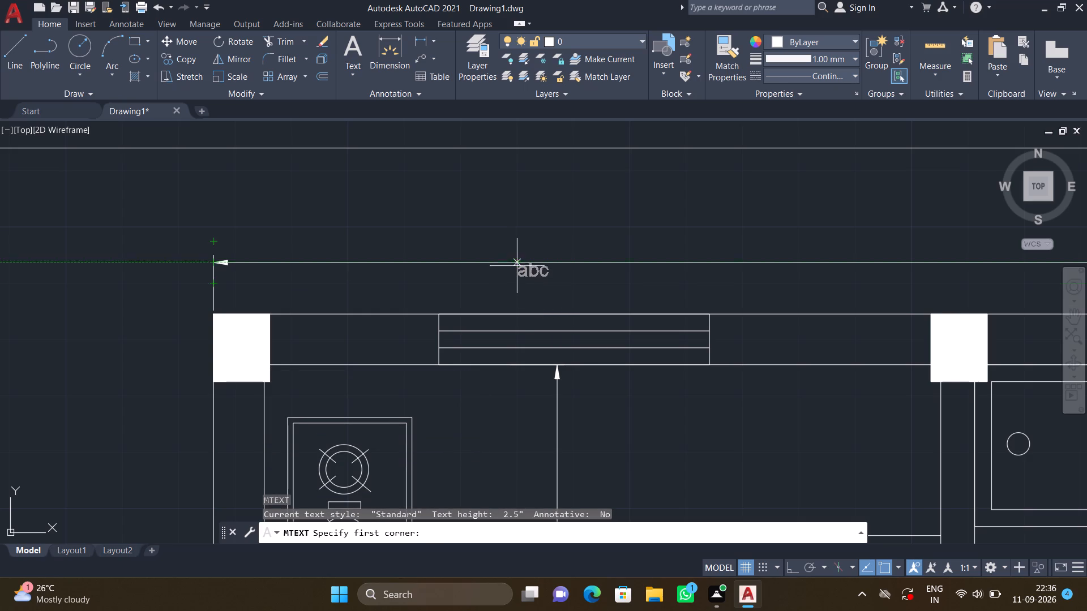
click(515, 273)
click(604, 304)
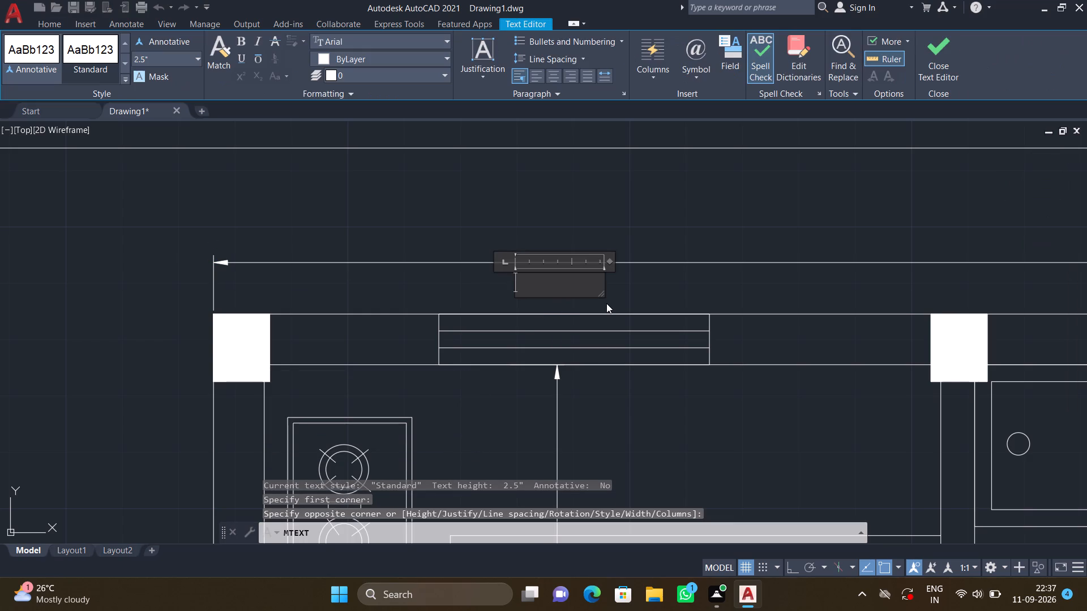
text(W6)
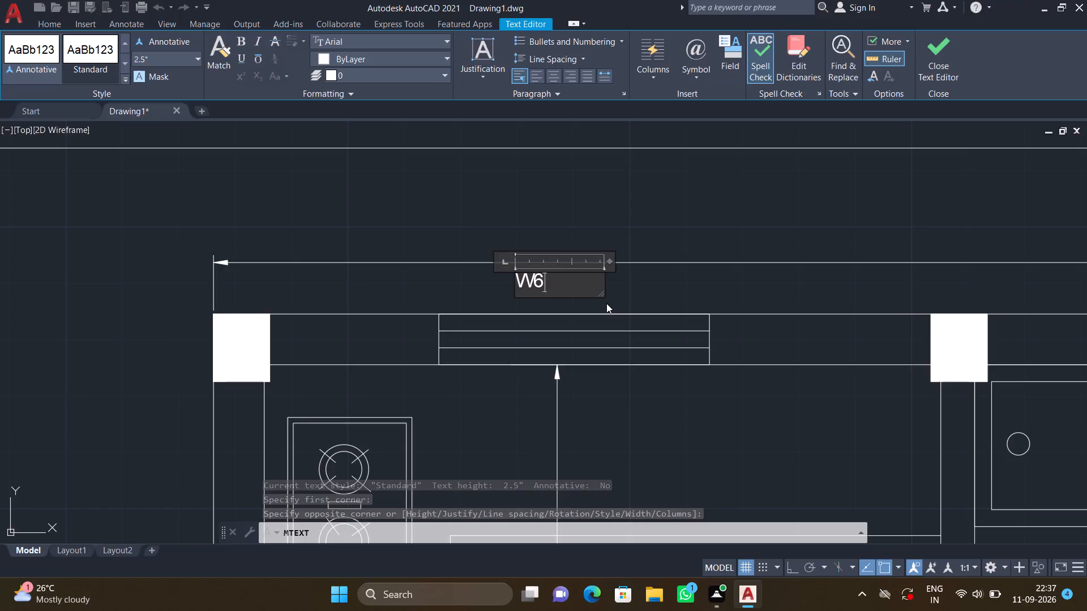
key(Return)
key(Escape)
click(555, 294)
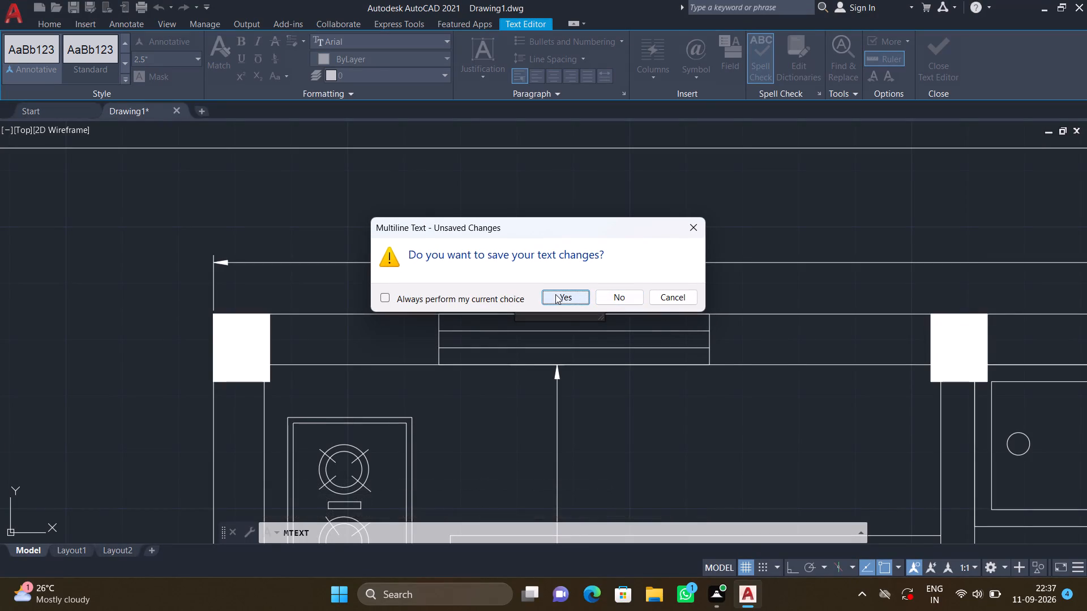
Move the W6 label closer to the kitchen's upper wall window, near the middle of its width.
key(m)
key(Return)
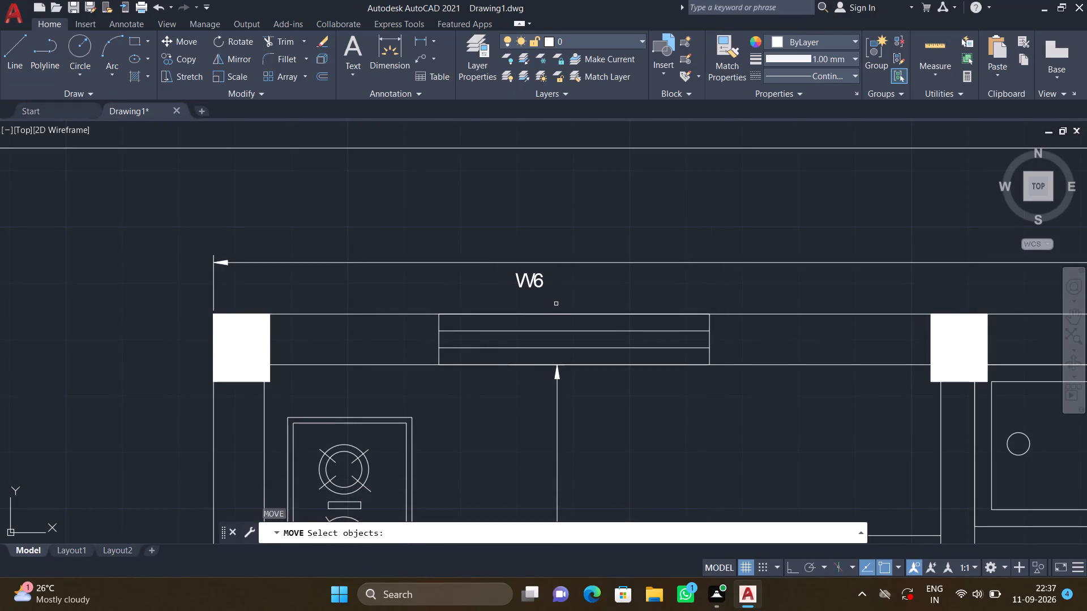
click(541, 277)
key(Return)
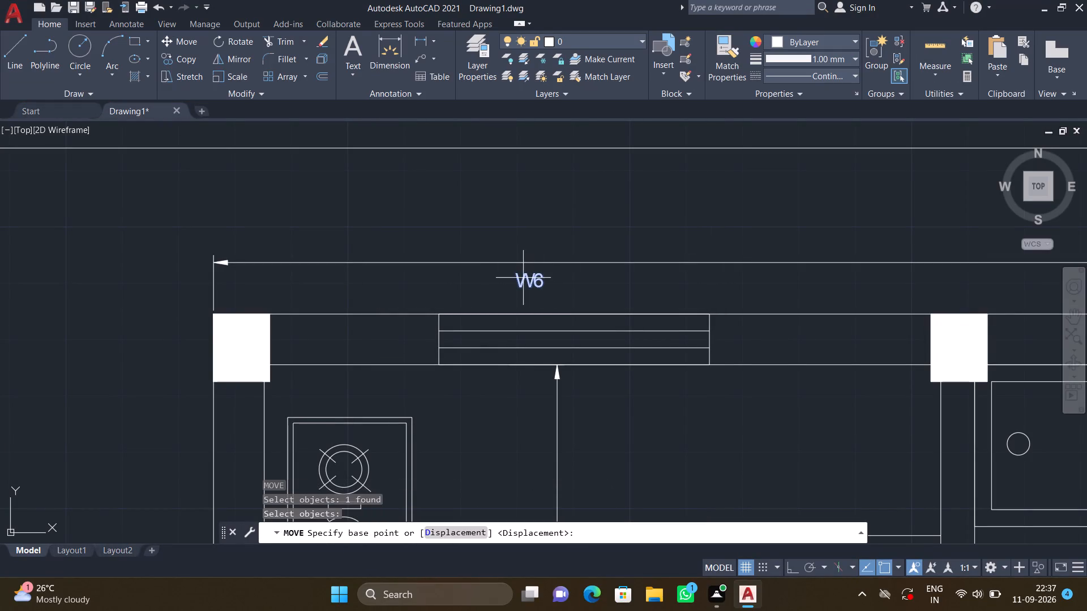
click(513, 276)
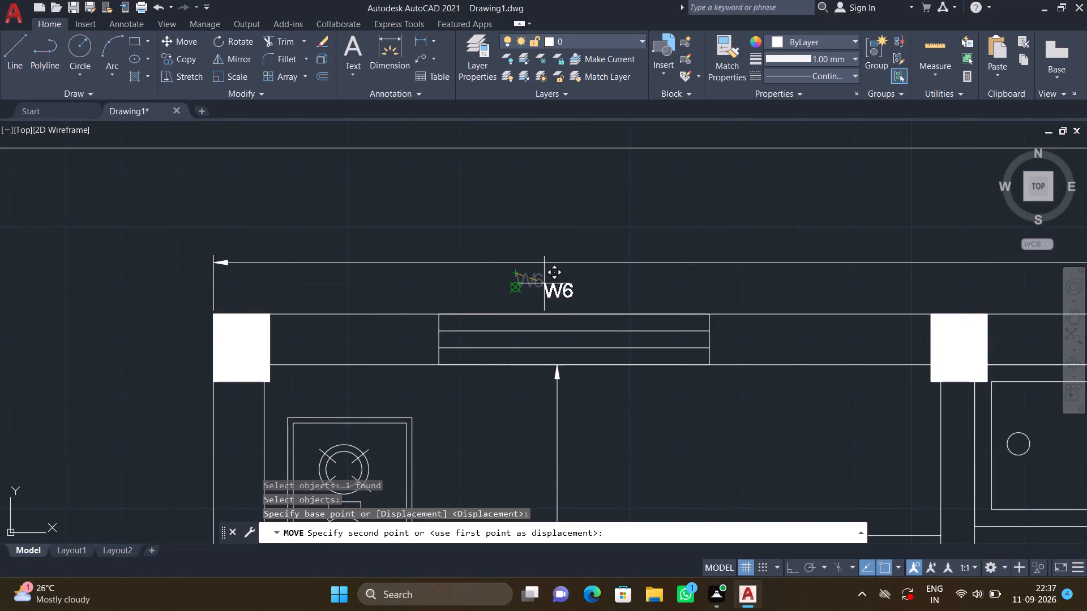
click(544, 283)
Add a multiline text label W5 just outside the dining area's upper wall window, below the 37' dimension line.
scroll(581, 263, down, 1)
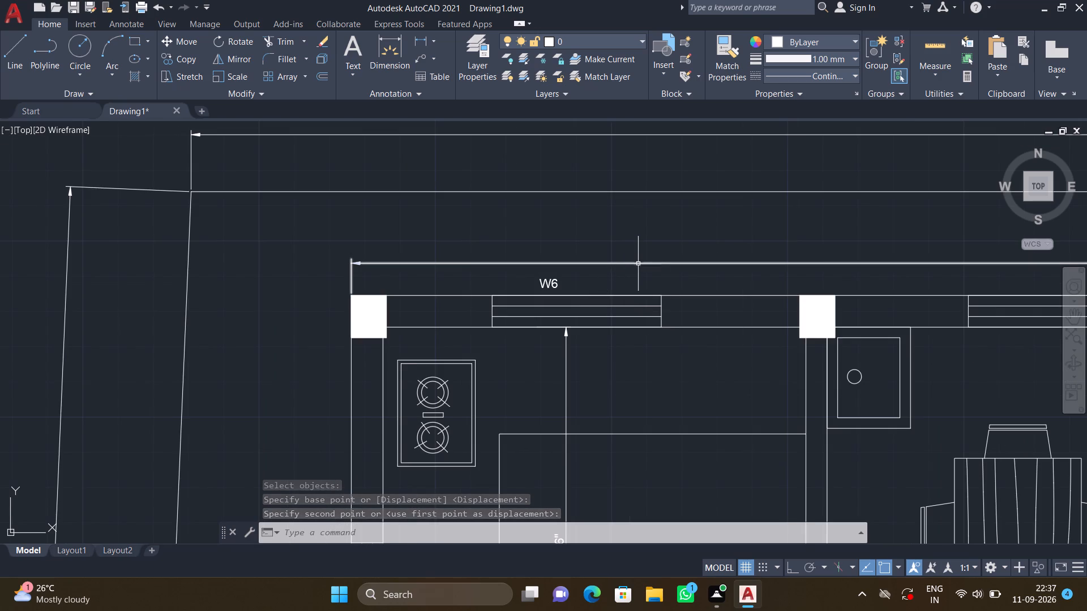
middle_drag(777, 246, 555, 309)
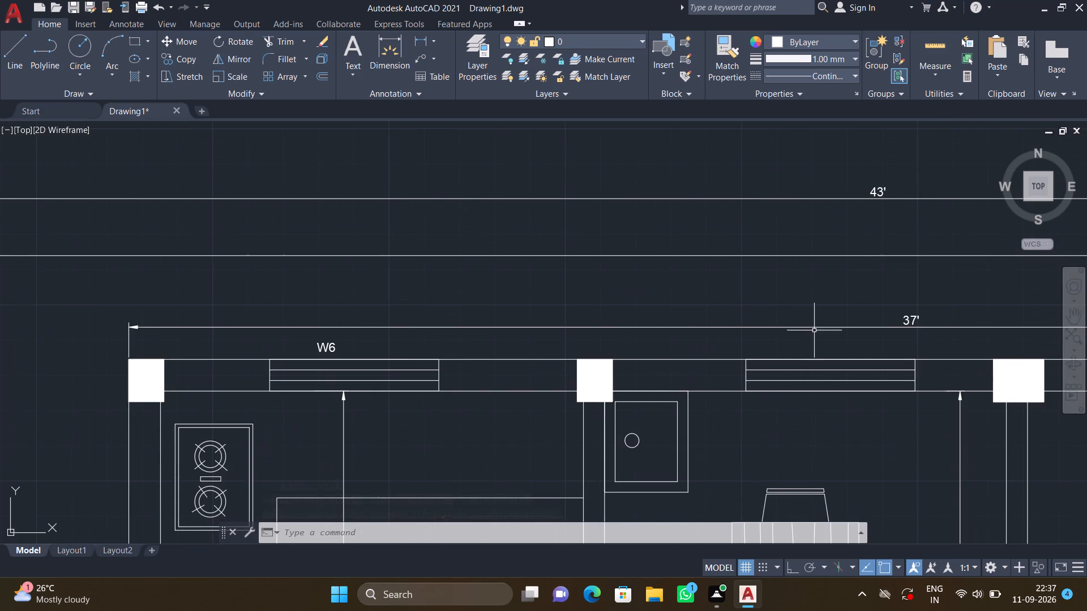
scroll(818, 338, up, 1)
text(MT)
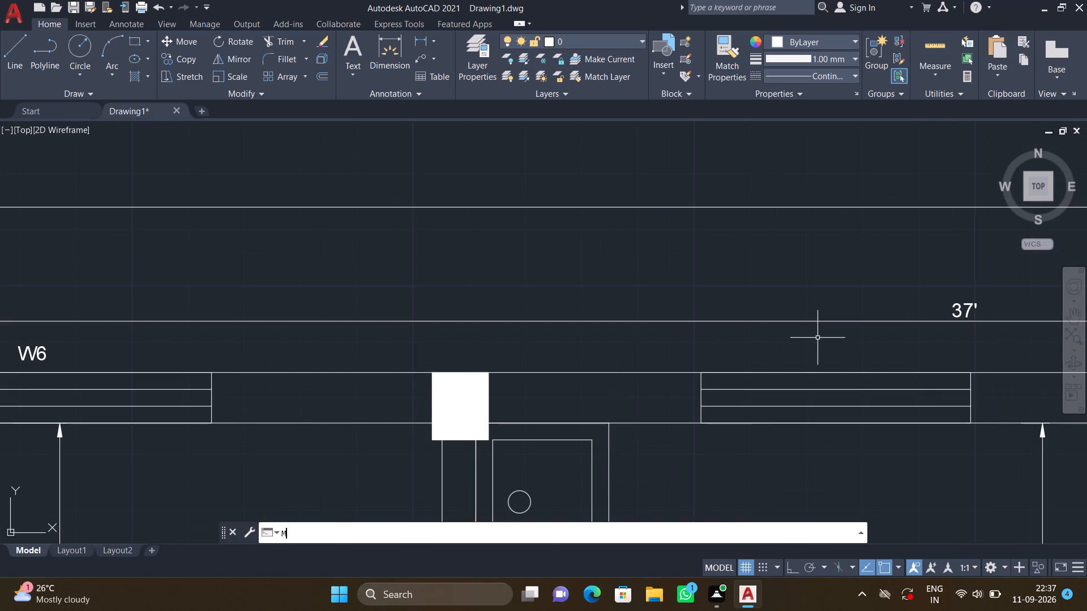
key(Return)
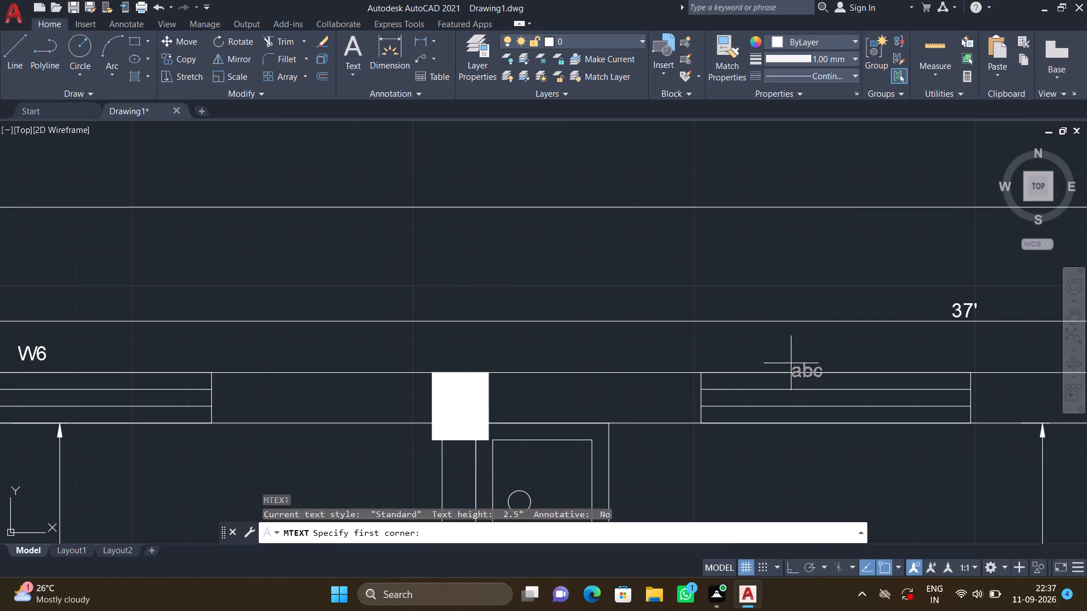
click(789, 355)
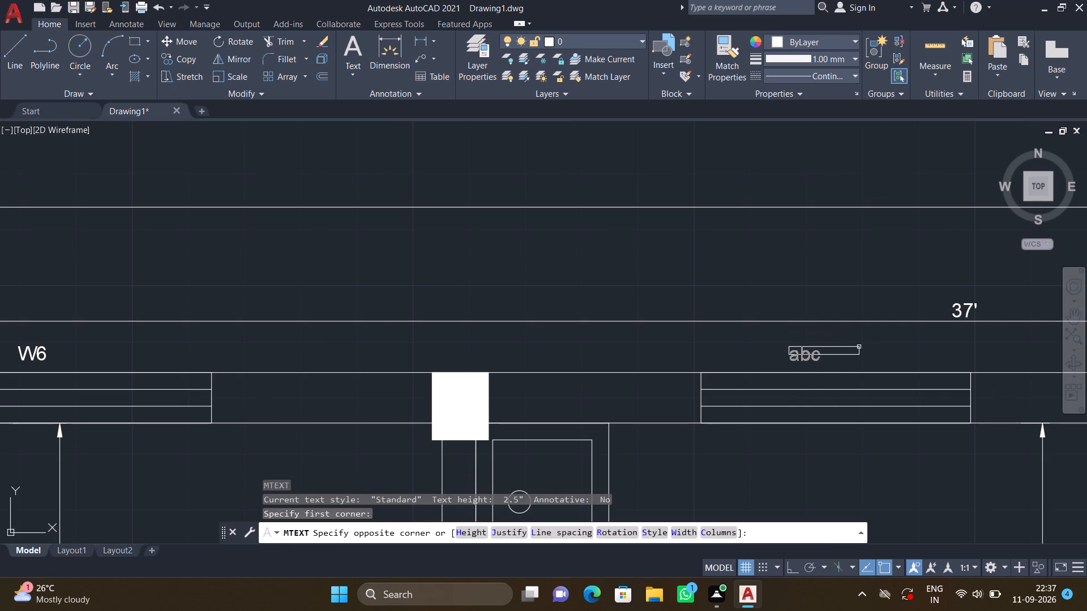
click(866, 334)
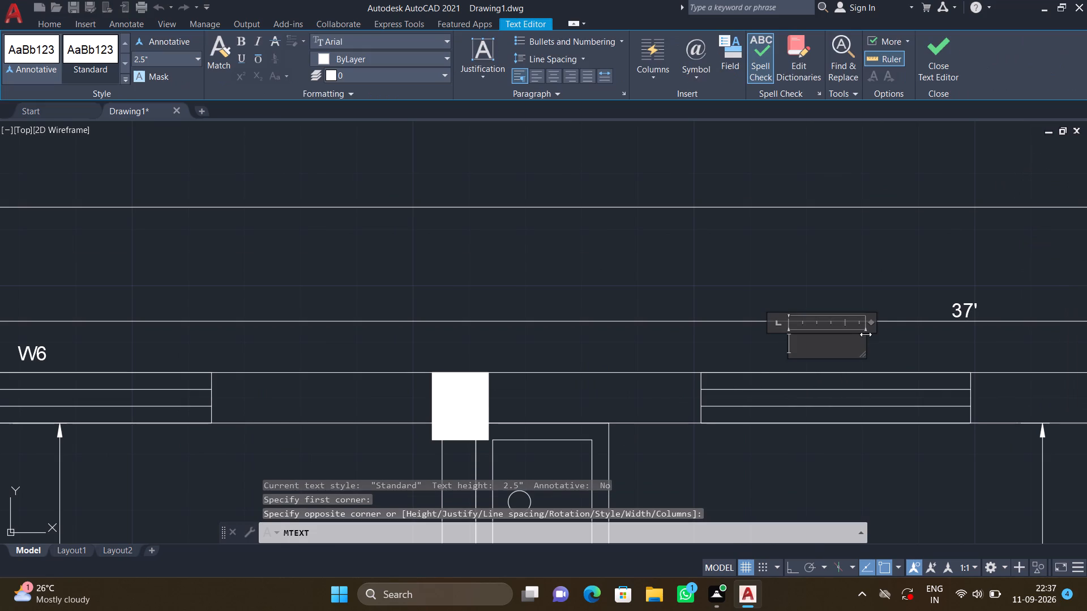
text(W5)
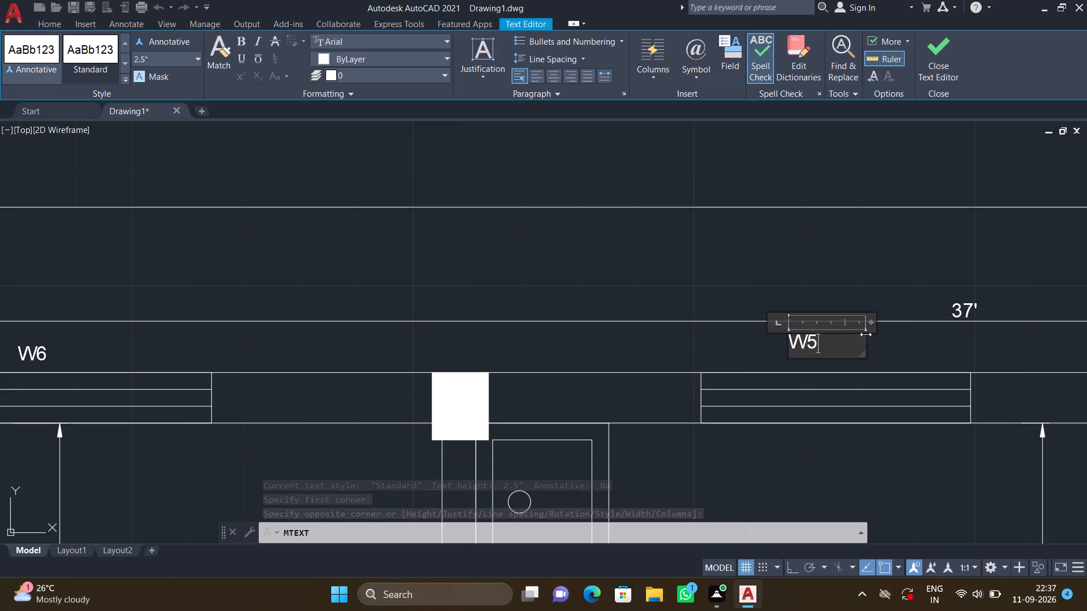
key(Return)
key(Escape)
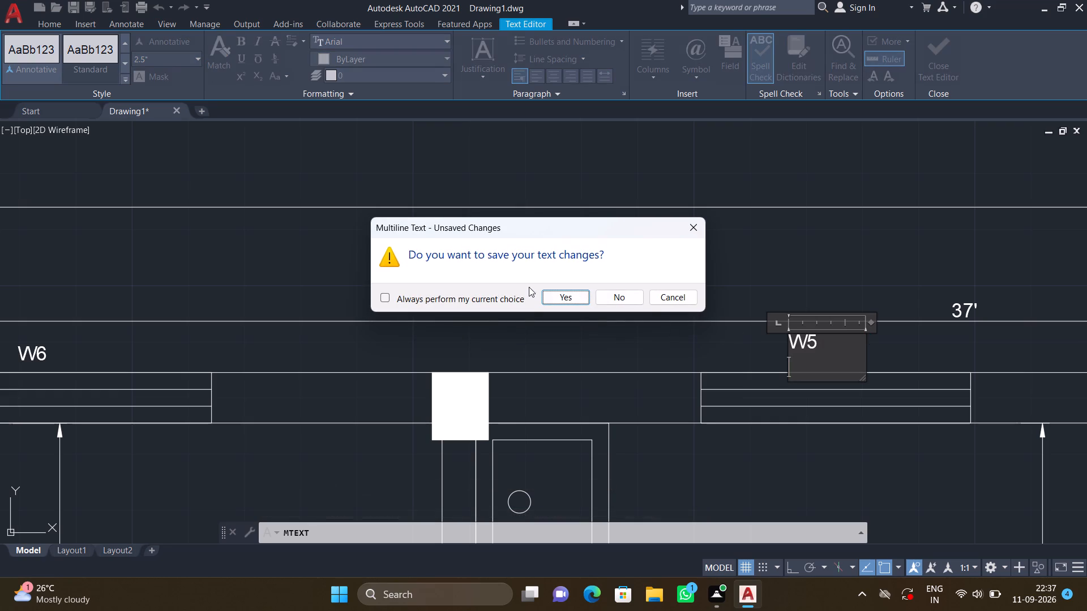
click(553, 294)
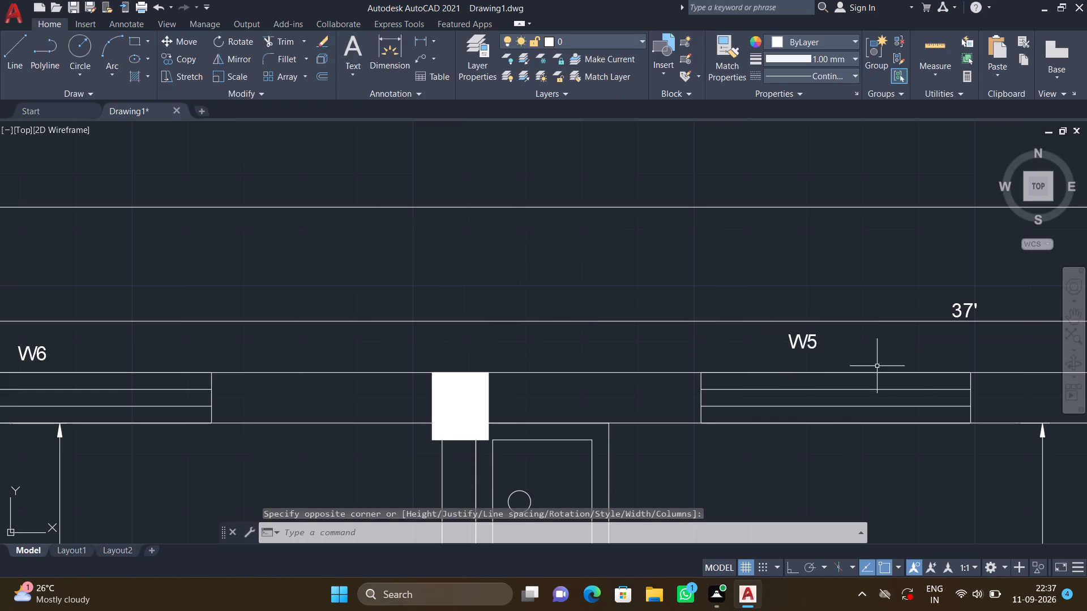
Move the W5 label closer to the dining area's window, near the middle of its width.
key(m)
key(Return)
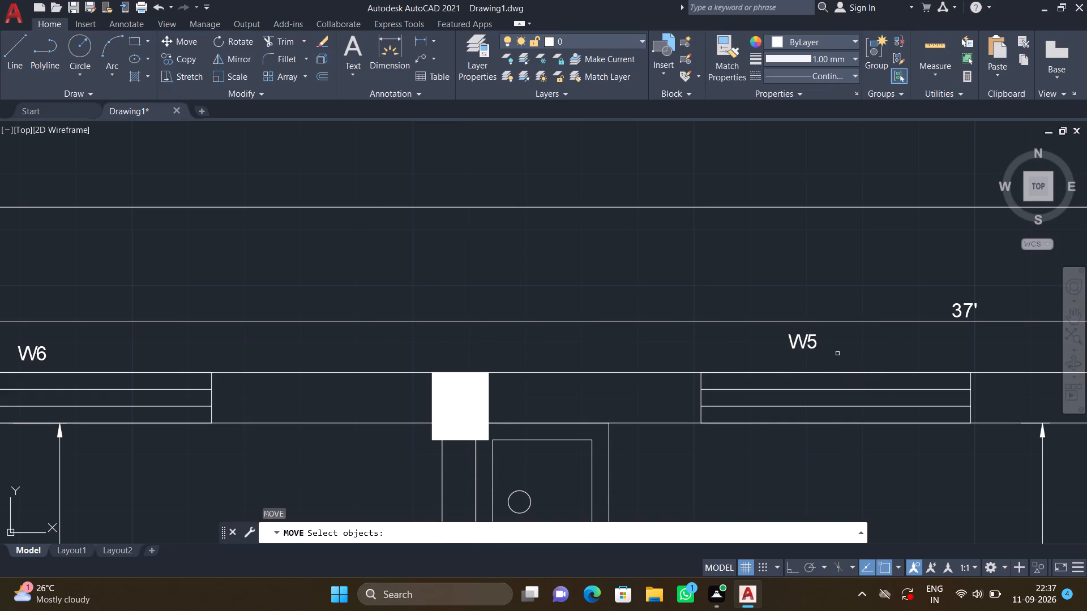
click(818, 339)
key(Return)
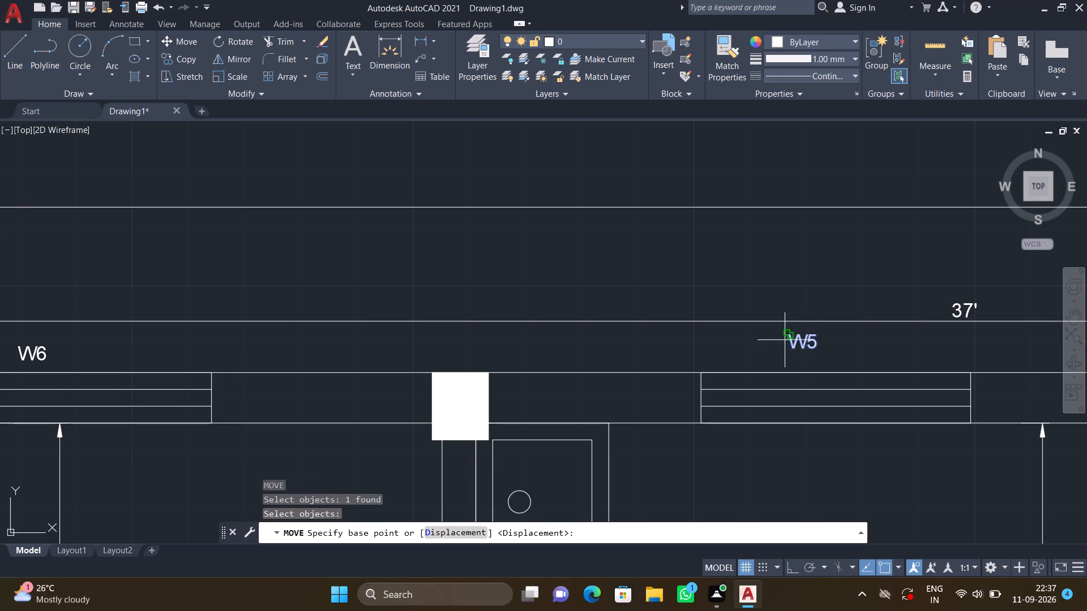
click(787, 330)
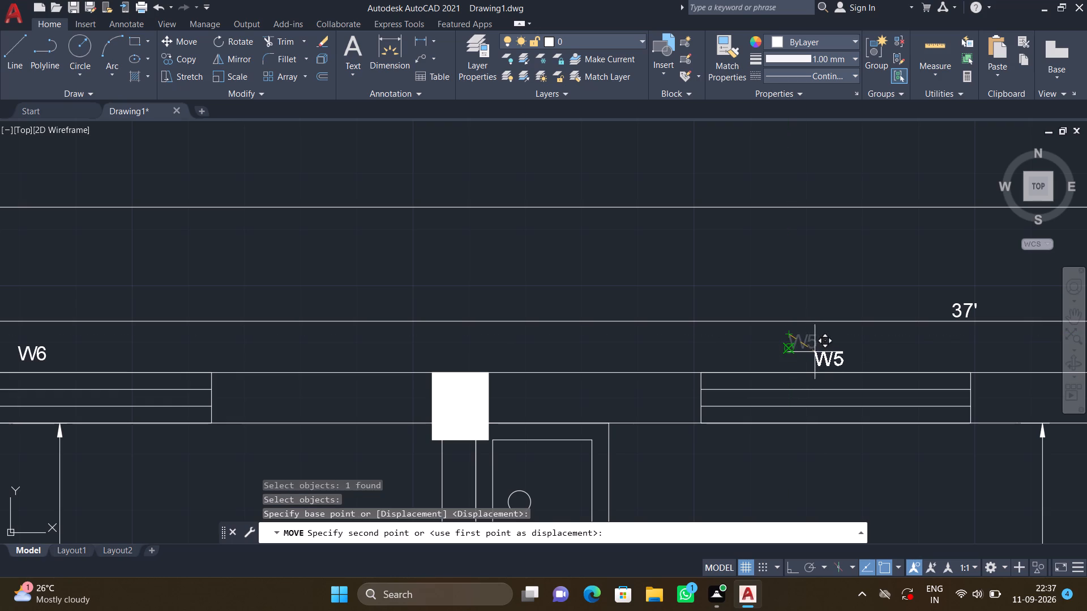
click(827, 349)
Add a multiline text label W4 just outside the upper bedroom's window behind the bed, below the 37' dimension line.
scroll(831, 342, down, 2)
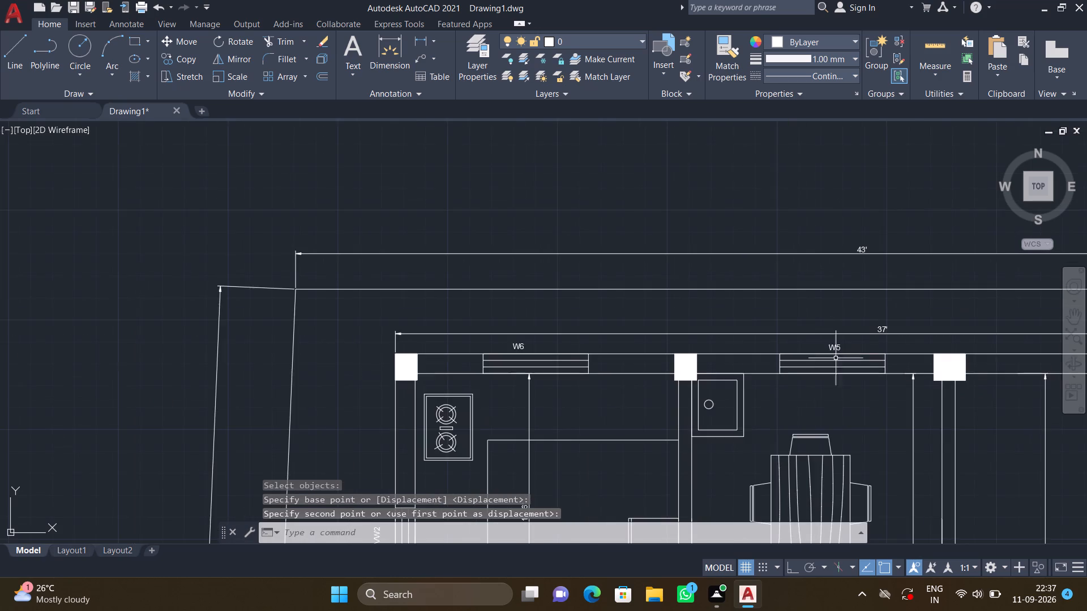
scroll(846, 372, down, 1)
middle_drag(848, 372, 481, 235)
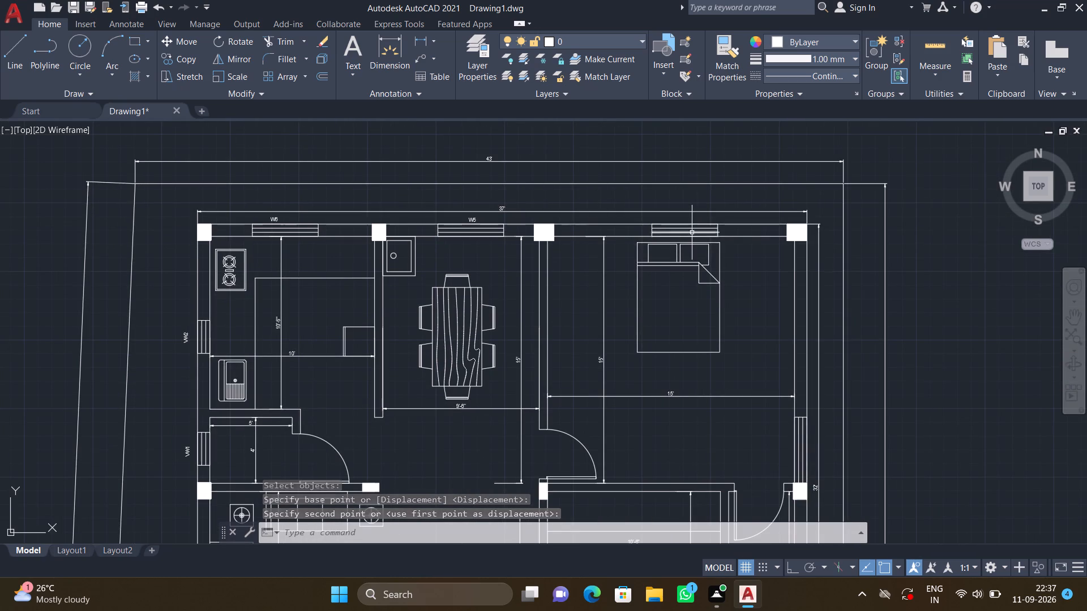
scroll(692, 227, up, 2)
text(MT)
key(Return)
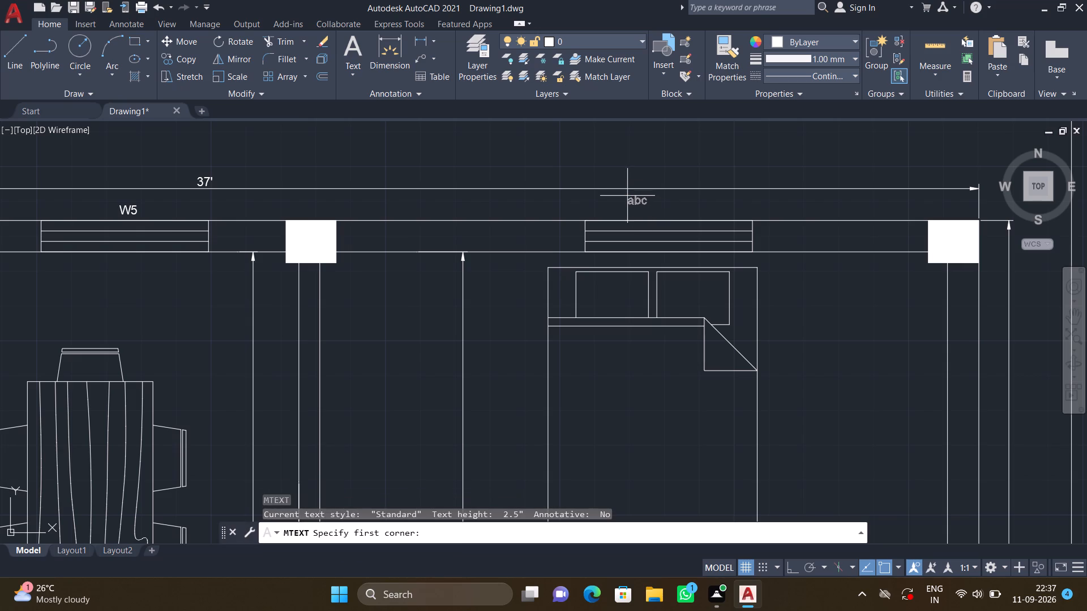
scroll(627, 197, up, 2)
click(639, 236)
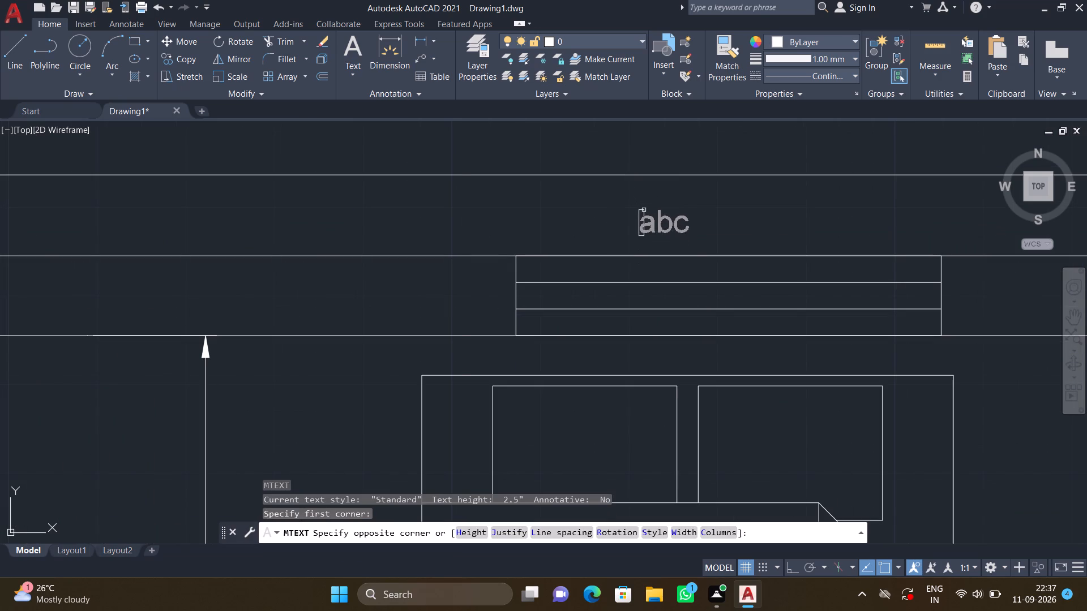
click(771, 190)
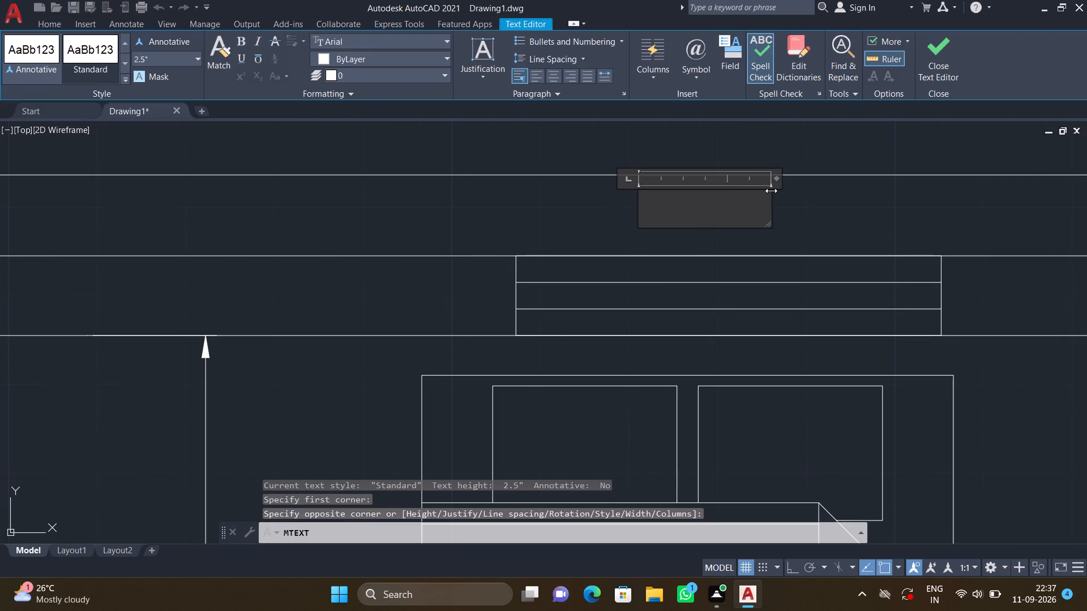
key(w)
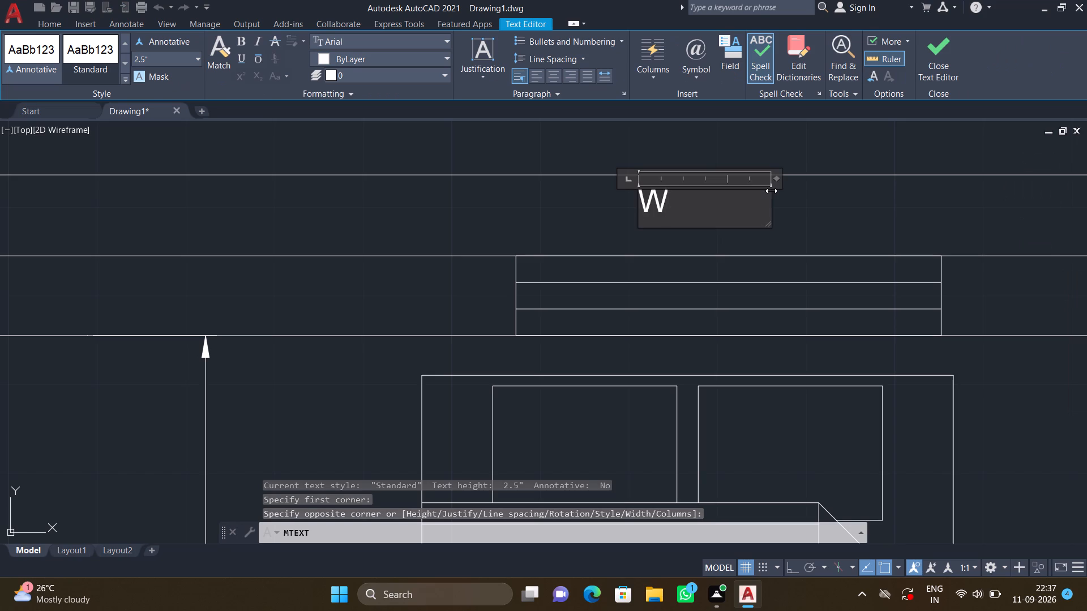
key(4)
key(Return)
key(Escape)
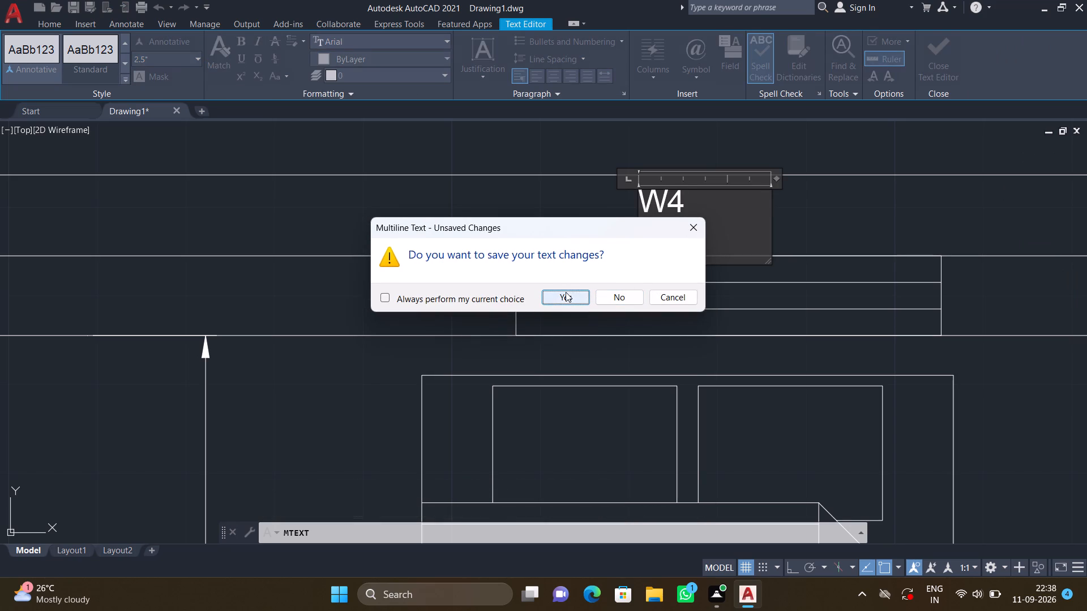
click(566, 292)
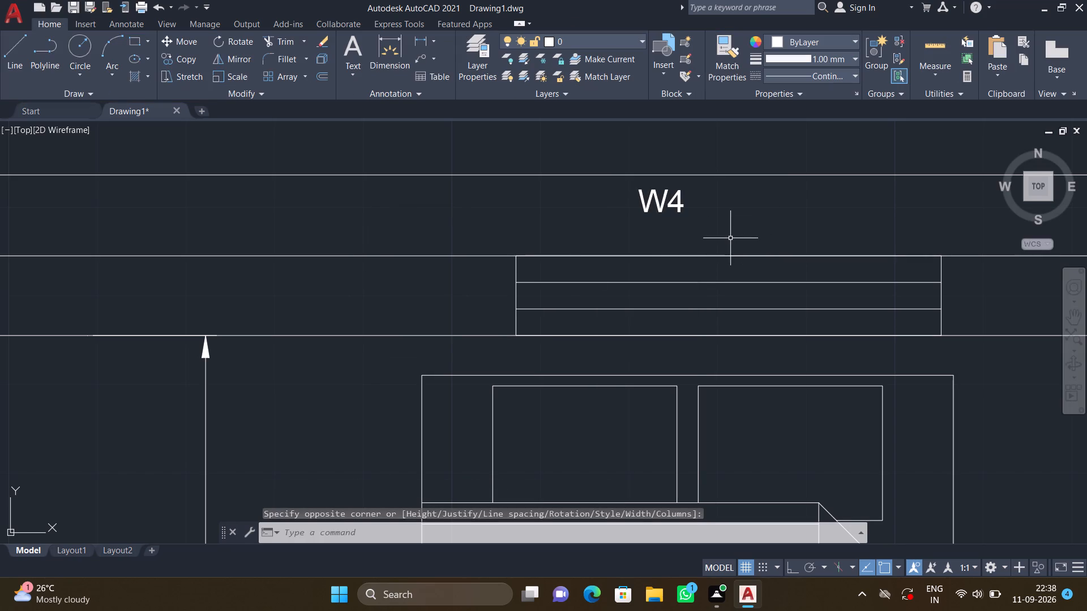
Move the W4 label straight down, closer to the bedroom window behind the bed.
key(m)
key(Return)
click(653, 199)
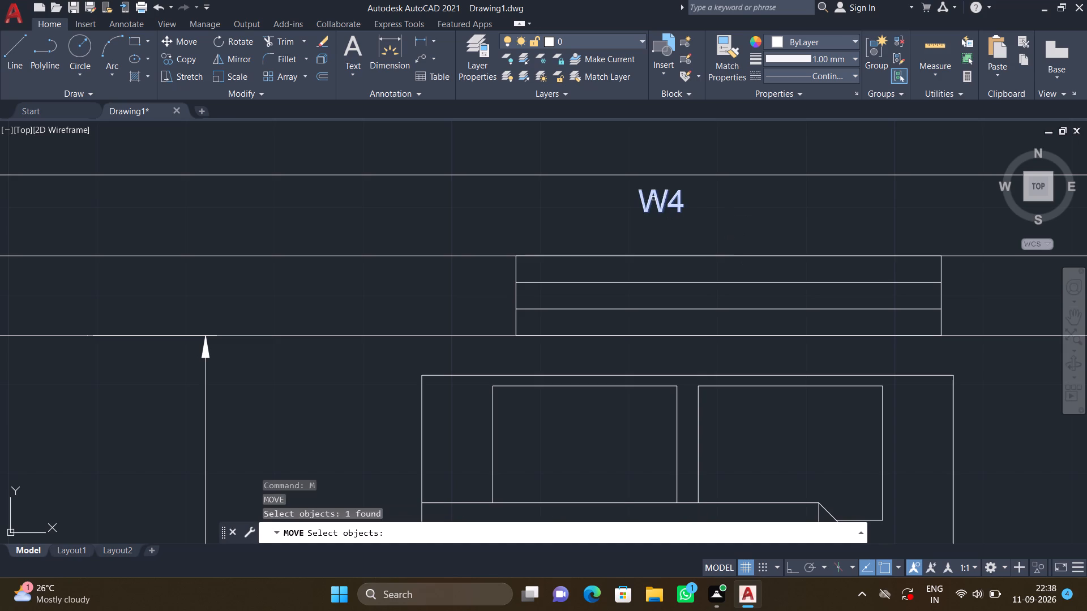
key(Return)
click(637, 191)
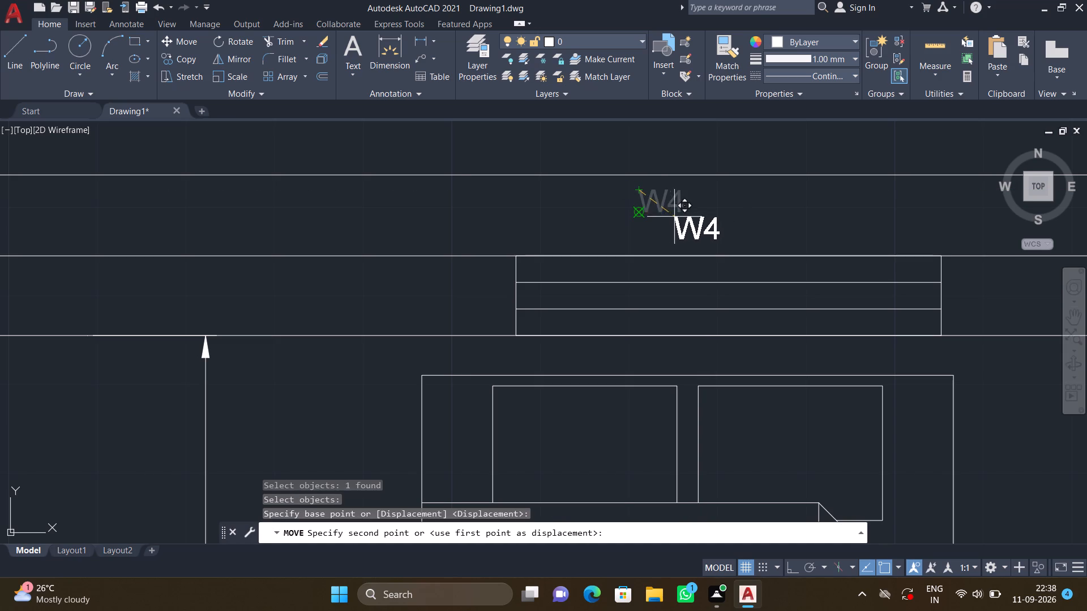
click(690, 218)
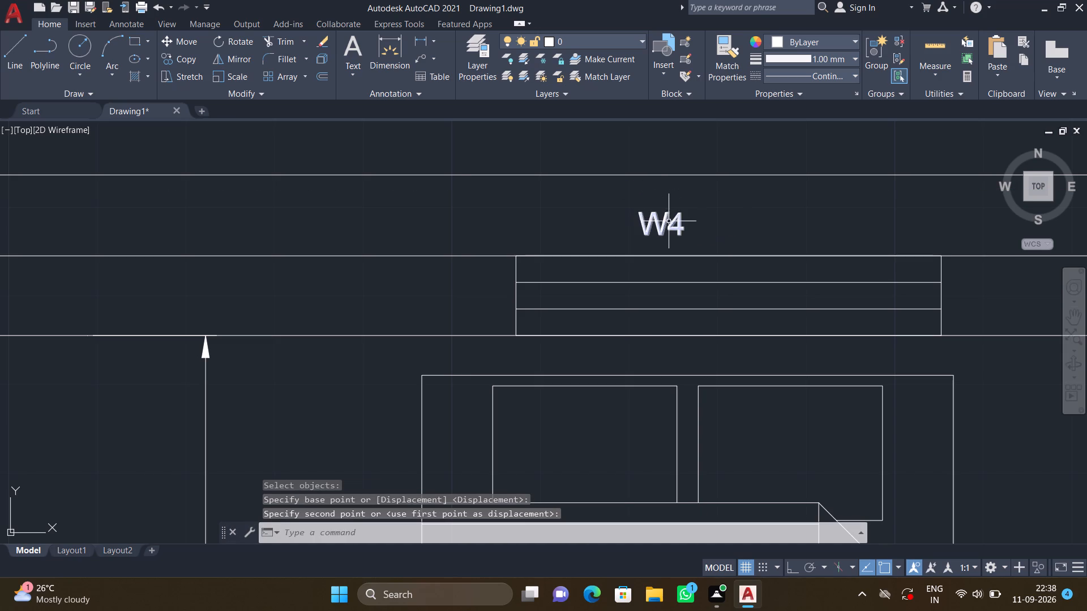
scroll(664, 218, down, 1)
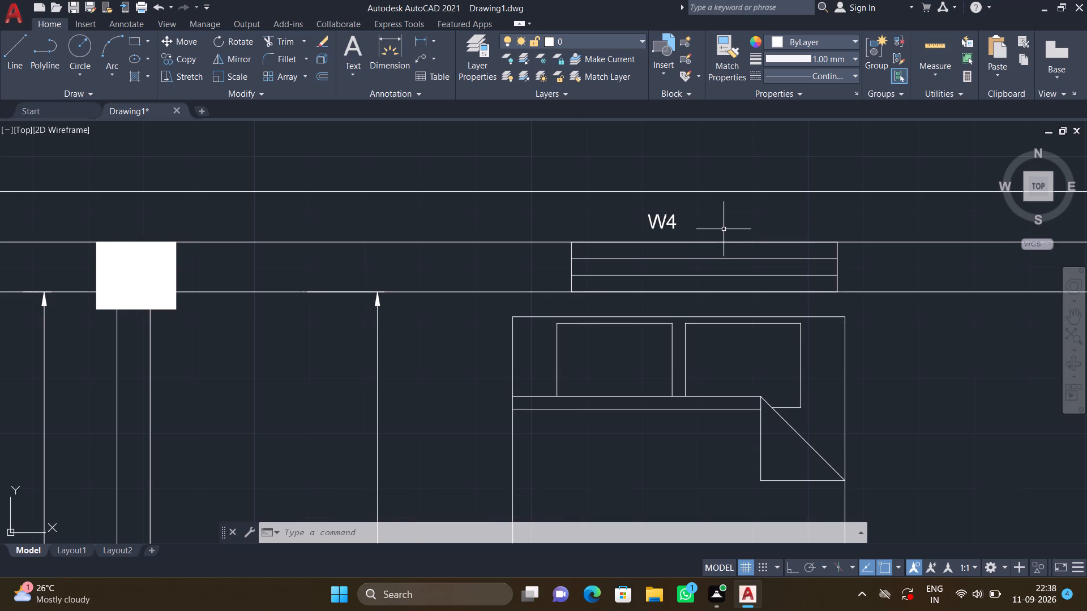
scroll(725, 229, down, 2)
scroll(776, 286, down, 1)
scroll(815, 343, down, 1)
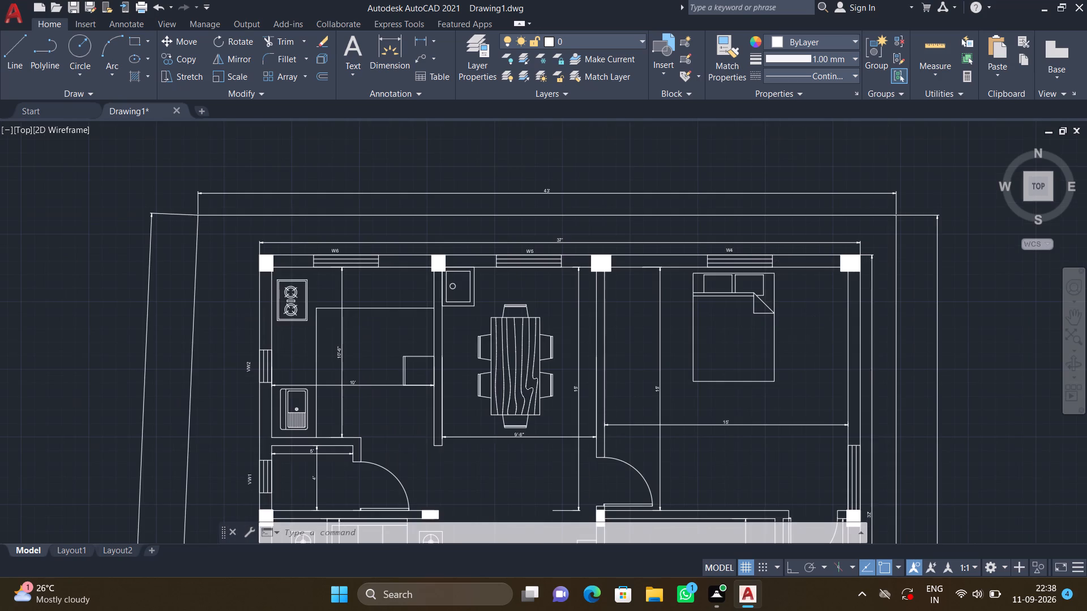
Add a multiline text label W3 just outside the upper bedroom's east wall window, between the wall and the 32' dimension line.
scroll(815, 343, down, 1)
middle_drag(831, 346, 786, 270)
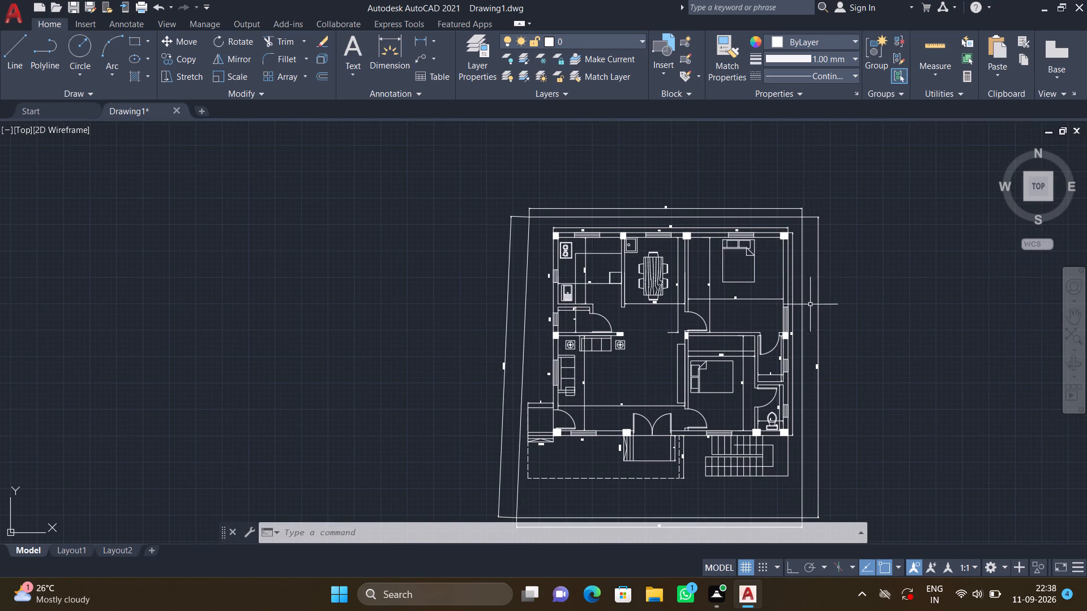
scroll(801, 317, up, 3)
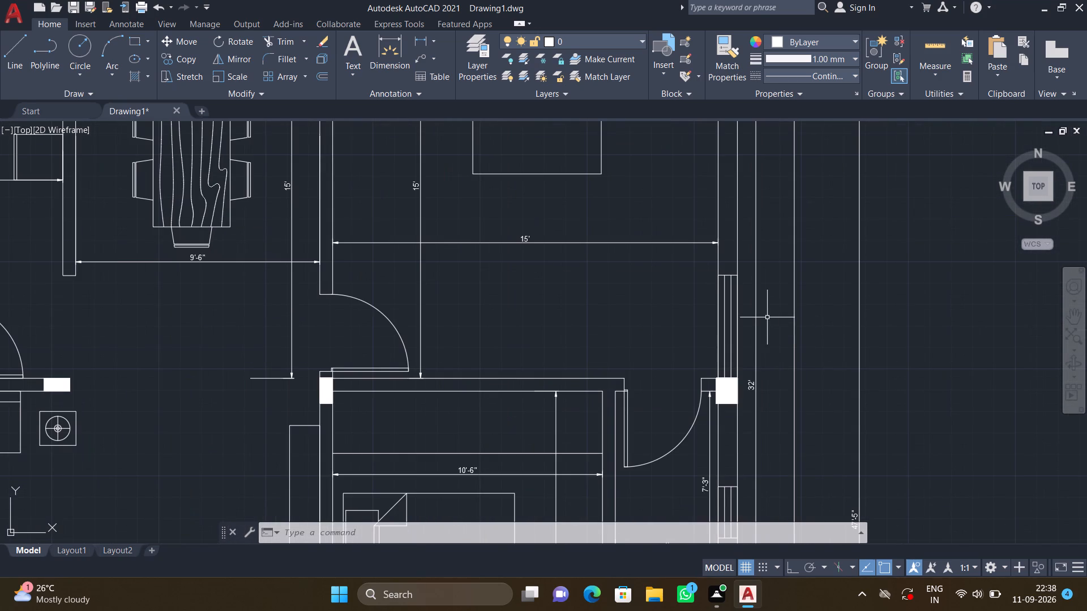
scroll(763, 321, up, 1)
scroll(720, 339, up, 1)
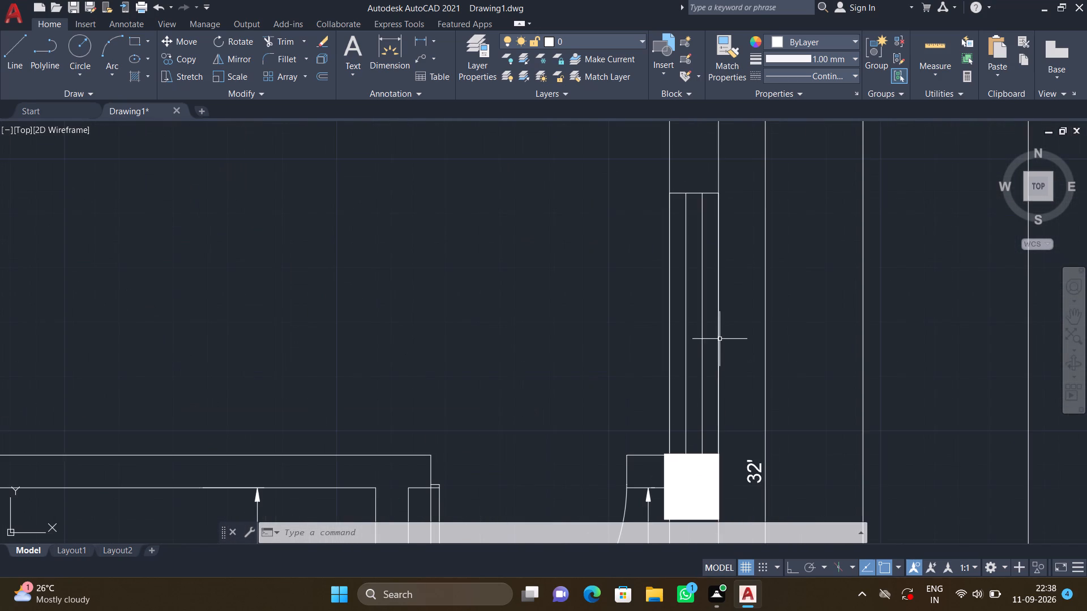
text(MT)
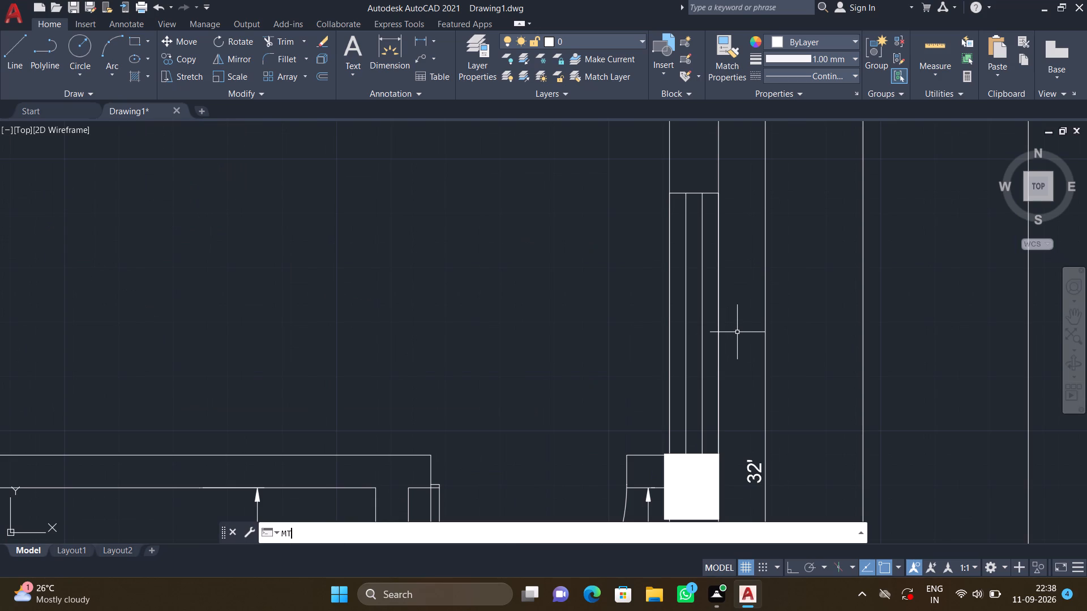
key(Return)
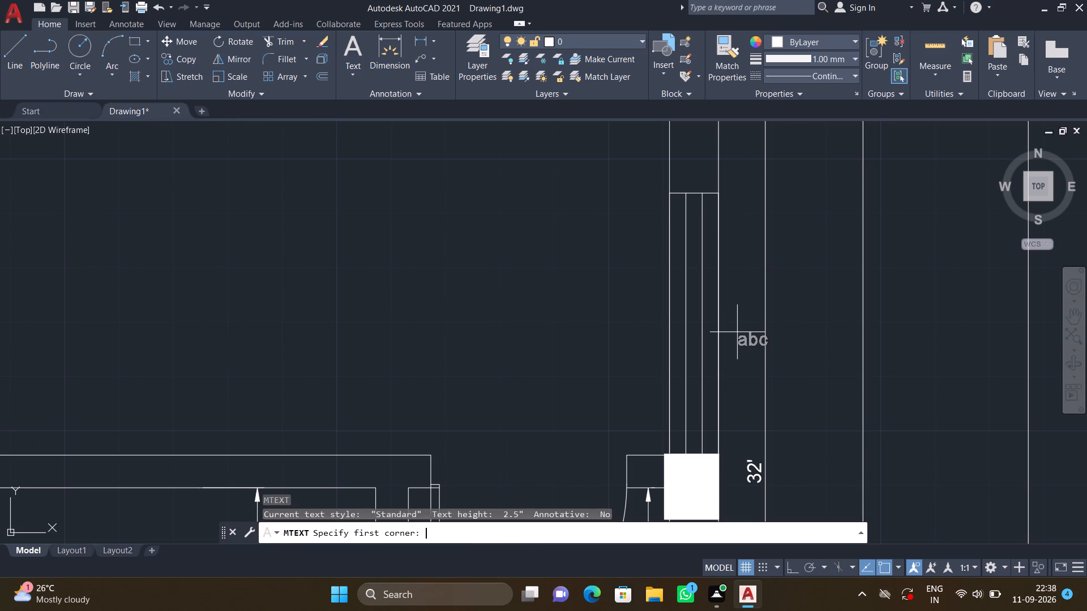
scroll(740, 336, up, 2)
click(704, 351)
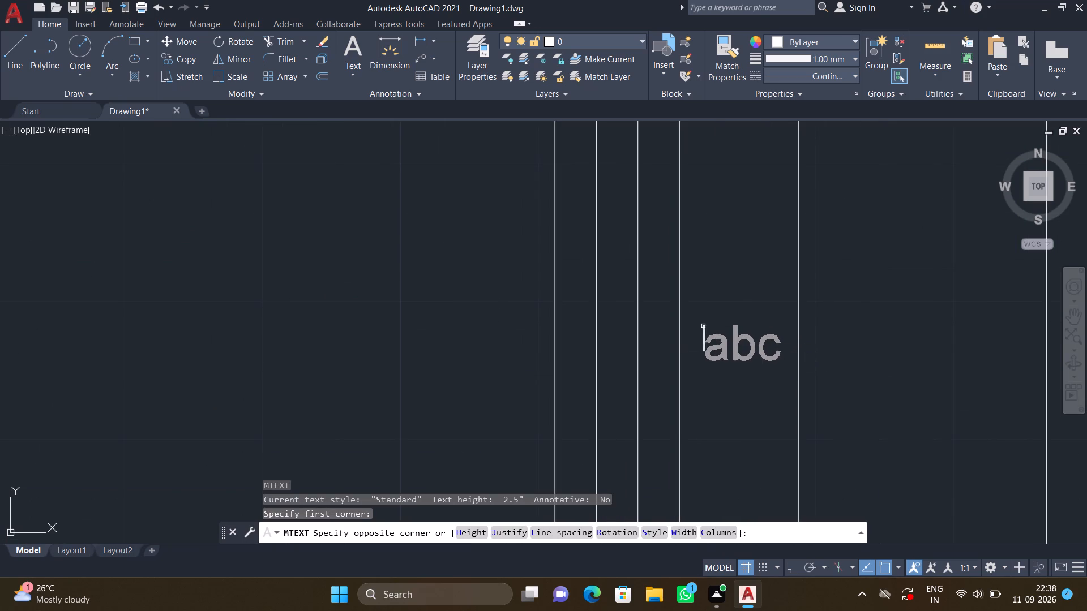
click(767, 270)
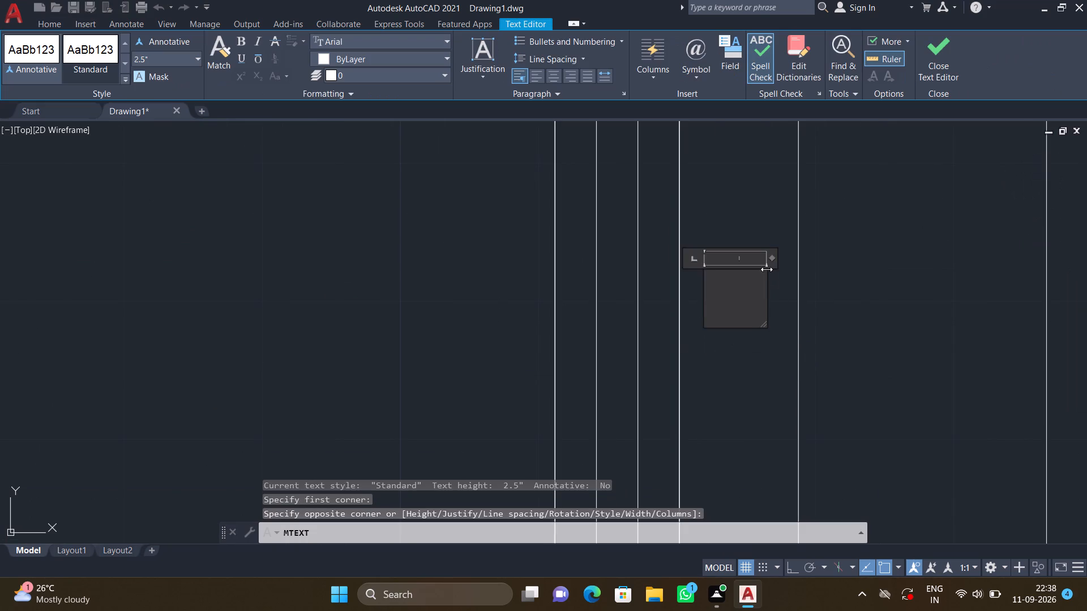
text(W3)
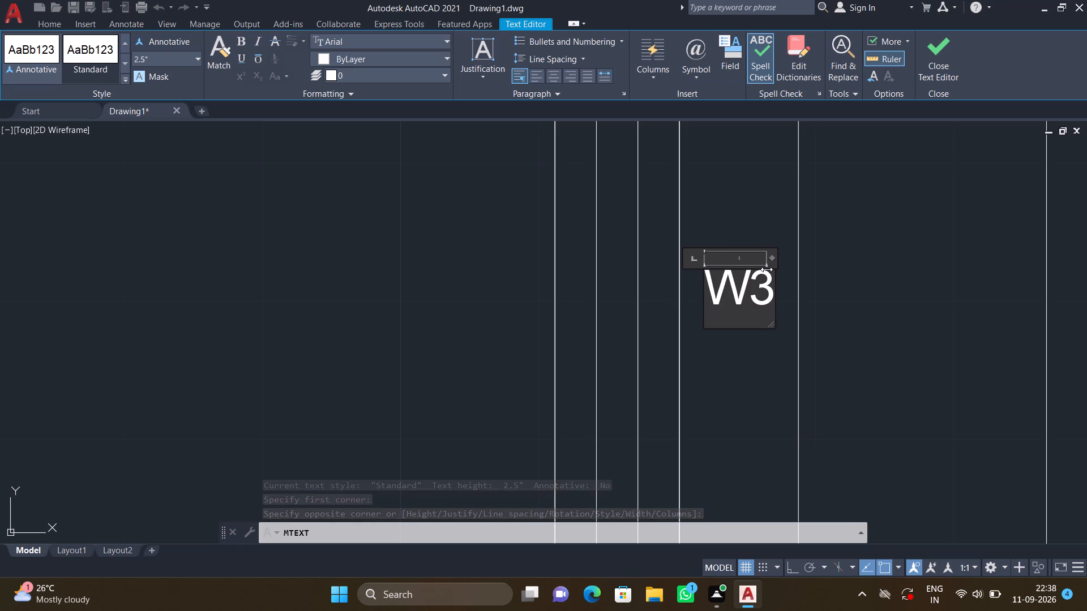
key(Return)
key(Escape)
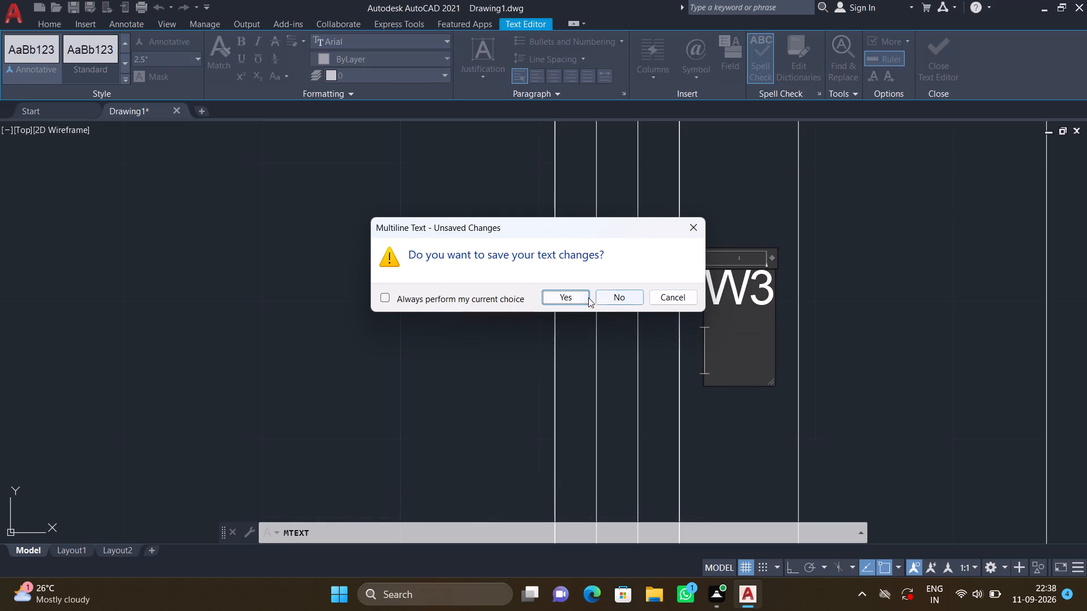
click(588, 298)
Add a multiline text label VW3 just outside the east wall window of the 4' wide room below the upper bedroom.
scroll(700, 295, down, 2)
scroll(743, 334, down, 1)
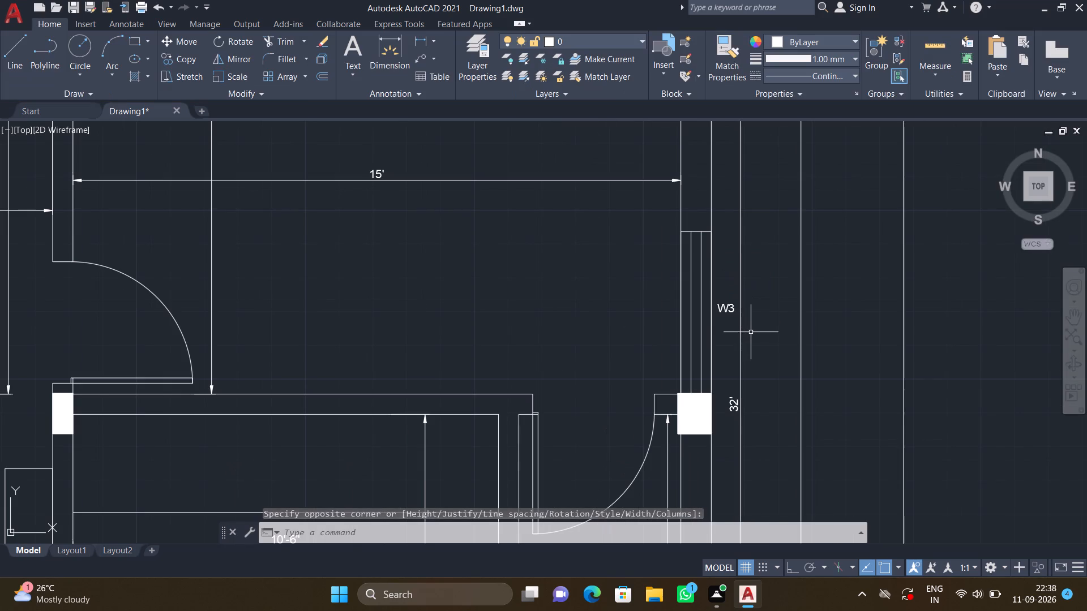
scroll(750, 370, down, 2)
middle_drag(727, 449, 700, 338)
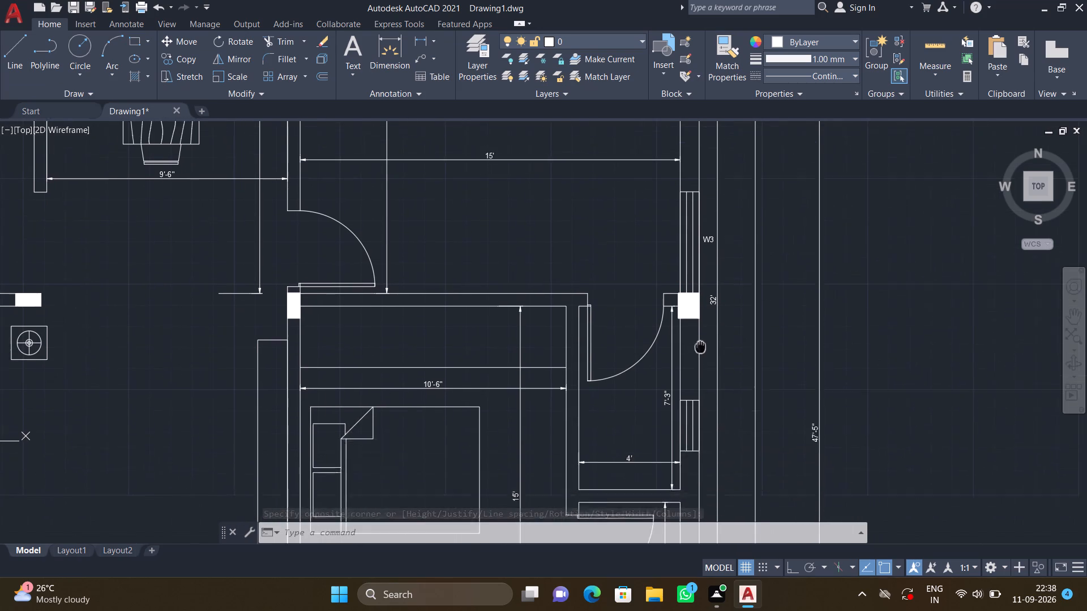
middle_drag(700, 338, 699, 326)
scroll(707, 402, down, 1)
middle_drag(703, 398, 696, 373)
scroll(696, 363, up, 4)
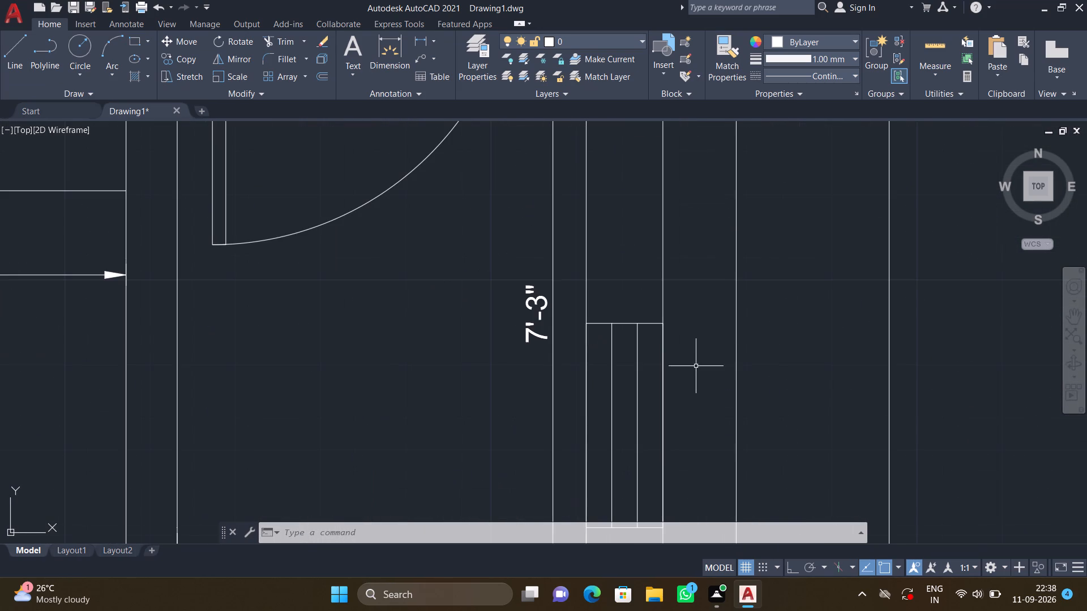
text(MT)
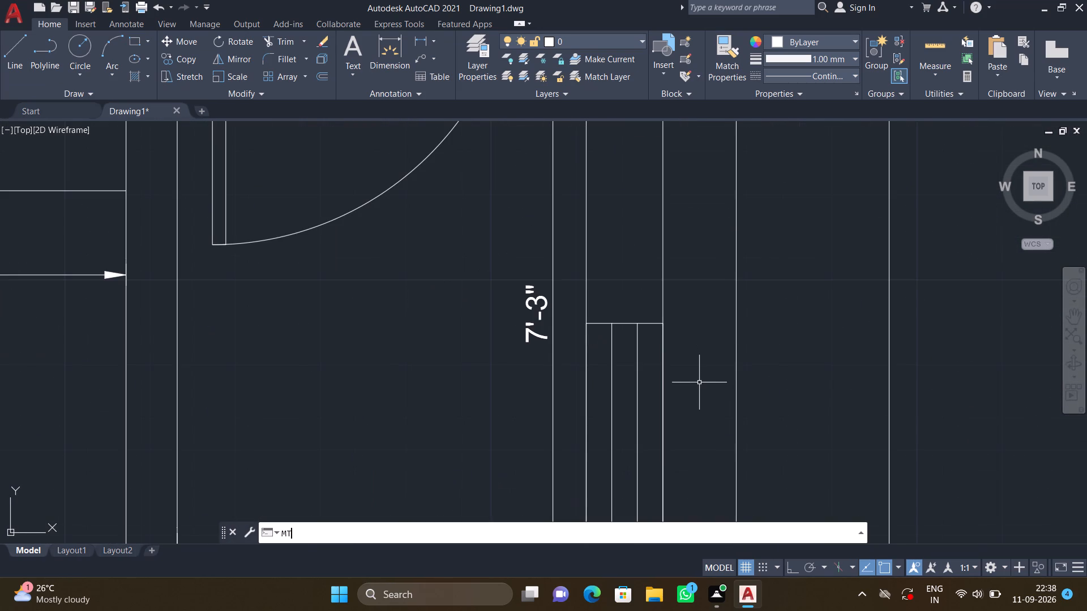
key(Return)
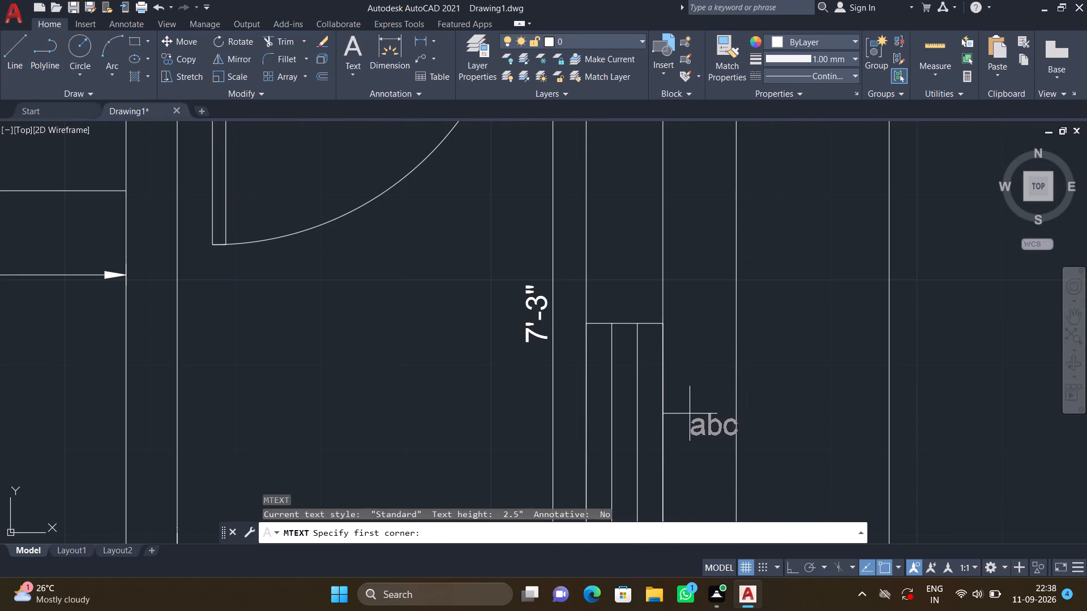
scroll(686, 418, down, 1)
middle_click(686, 430)
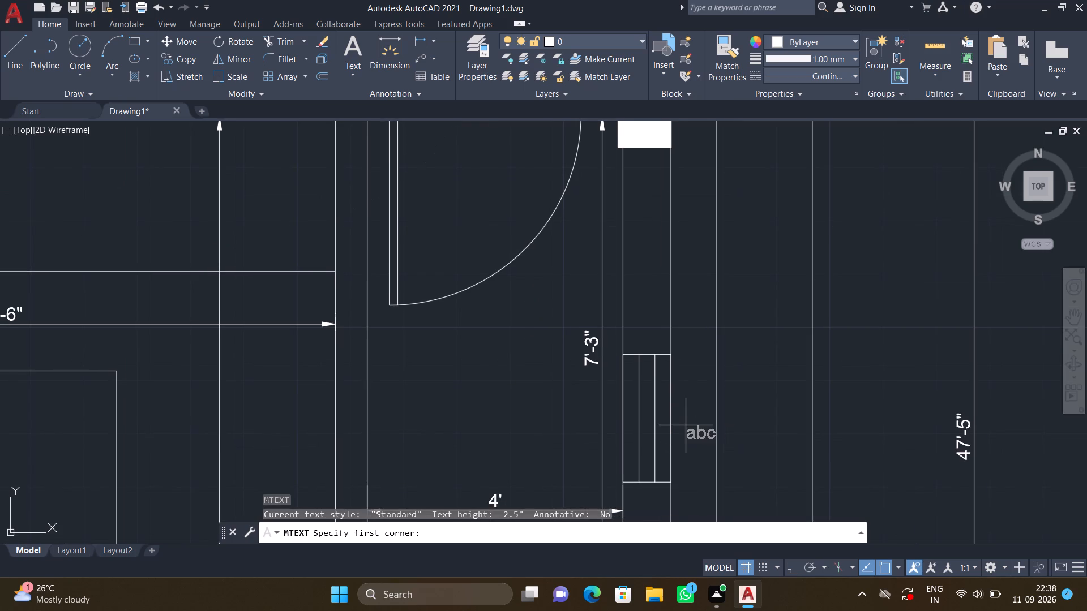
scroll(686, 425, up, 1)
click(681, 433)
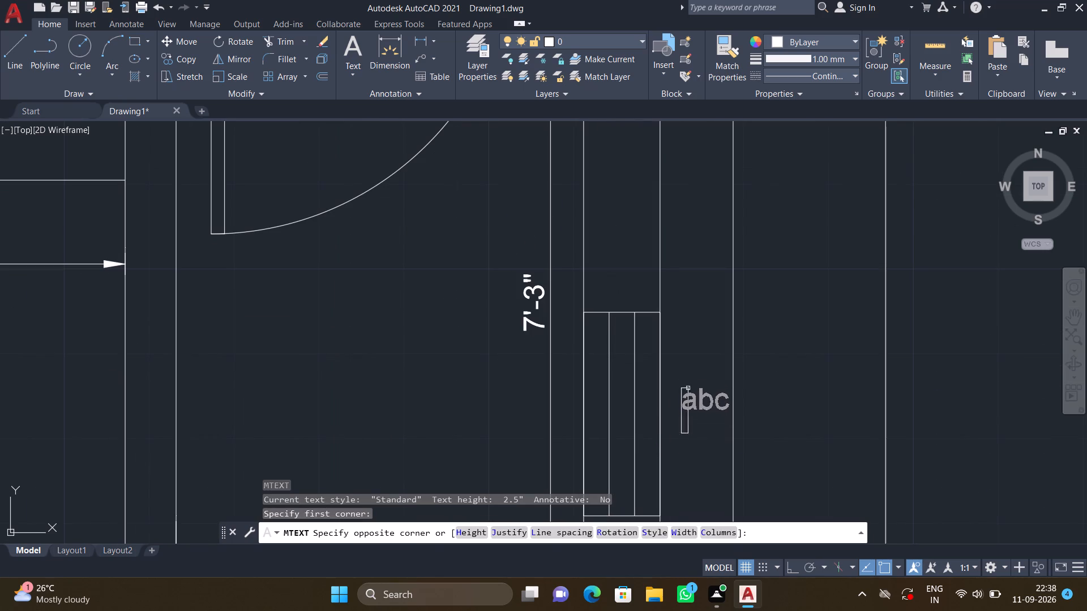
click(779, 368)
key(v)
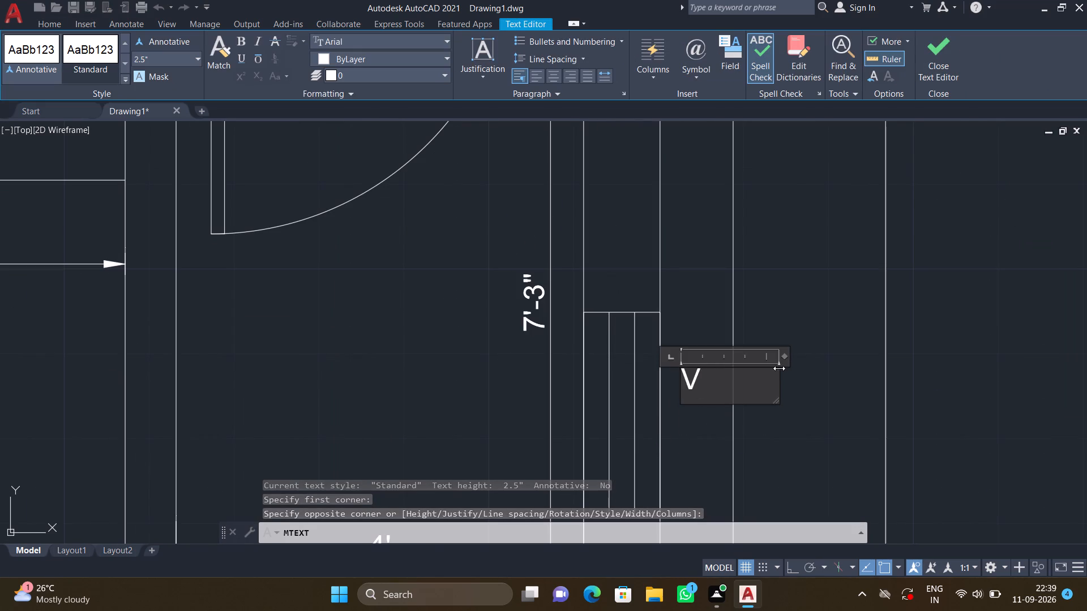
key(w)
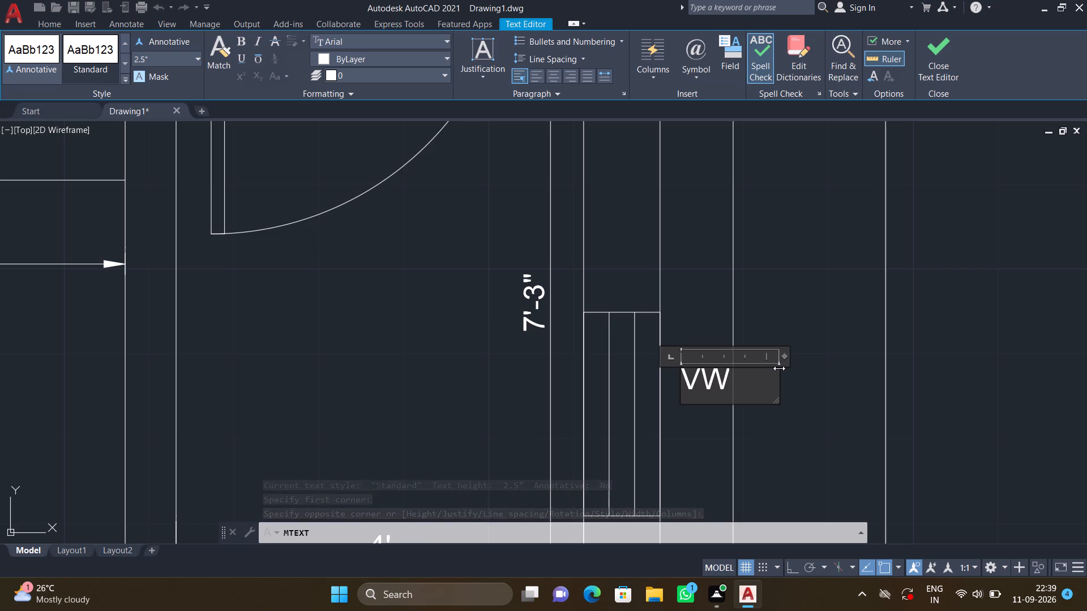
key(3)
key(Return)
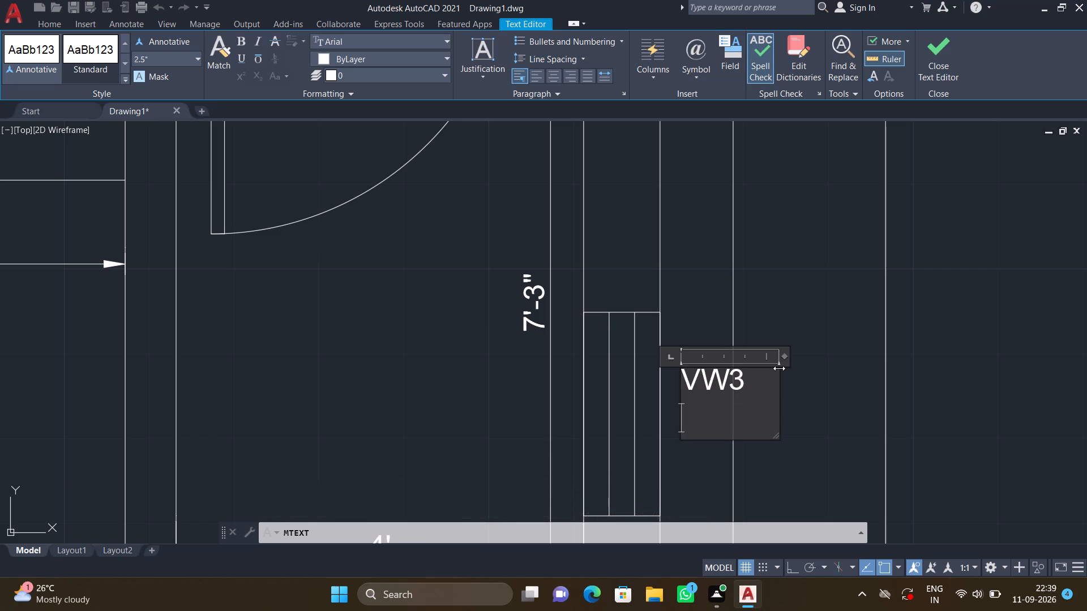
key(Escape)
click(558, 295)
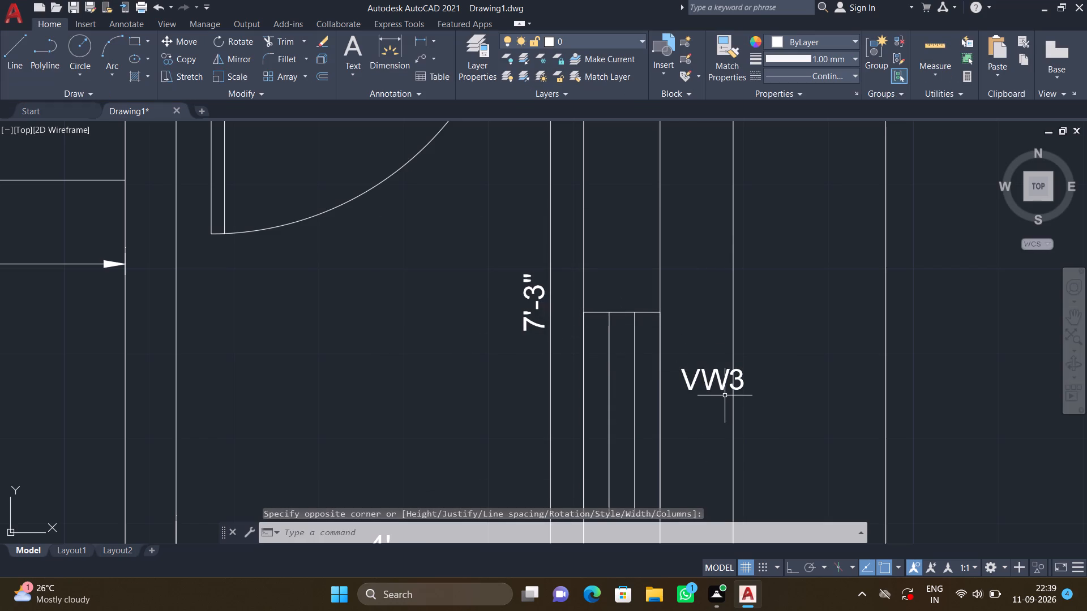
Turn Ortho on and rotate the VW3 label 90° counterclockwise so it reads vertically alongside the window.
scroll(726, 395, up, 2)
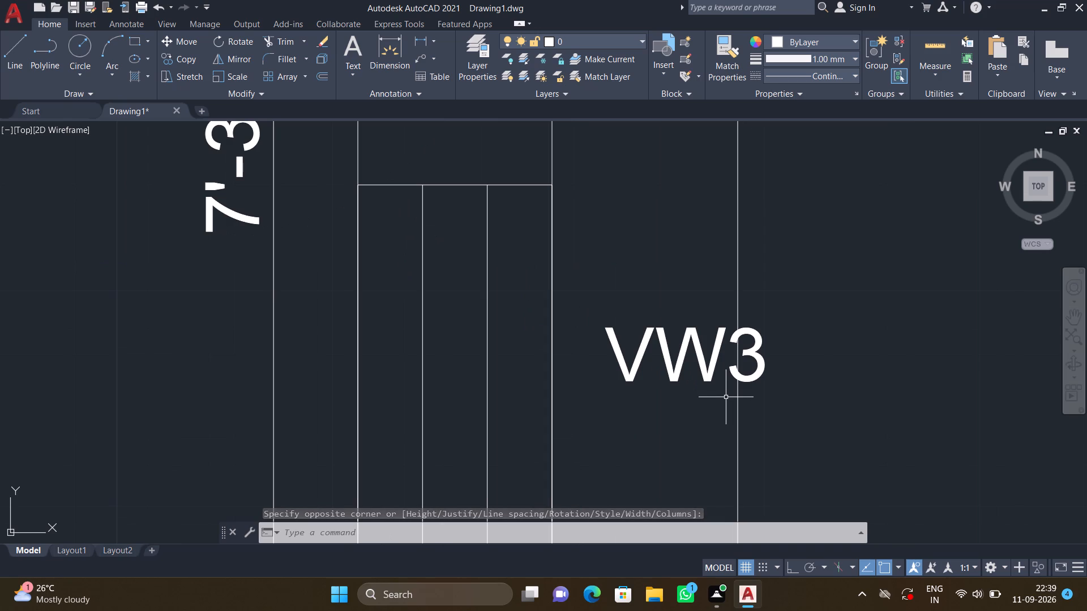
key(F8)
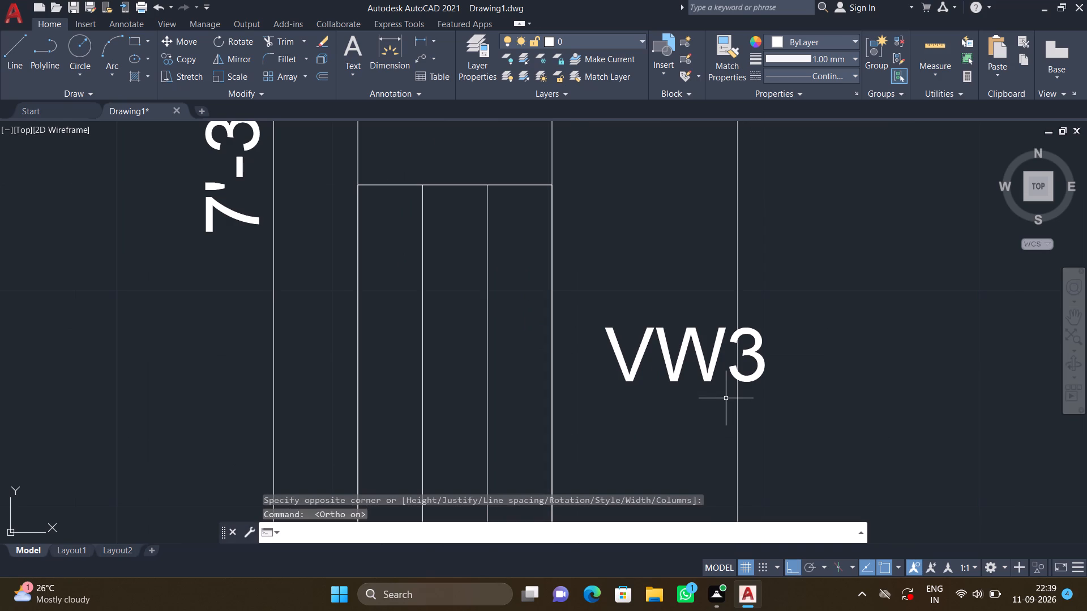
text(RO)
key(Return)
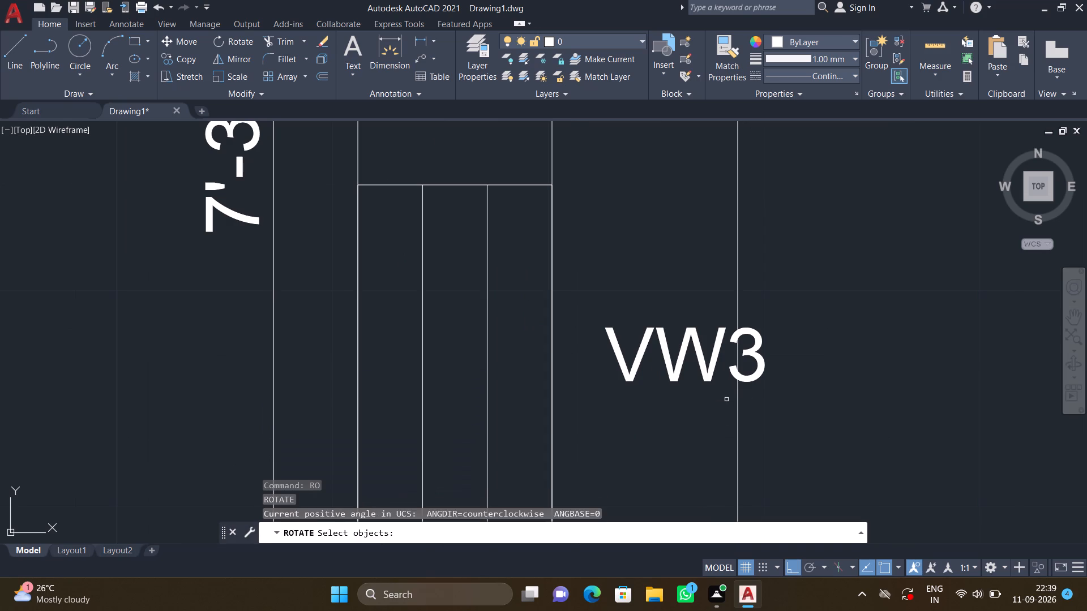
click(712, 376)
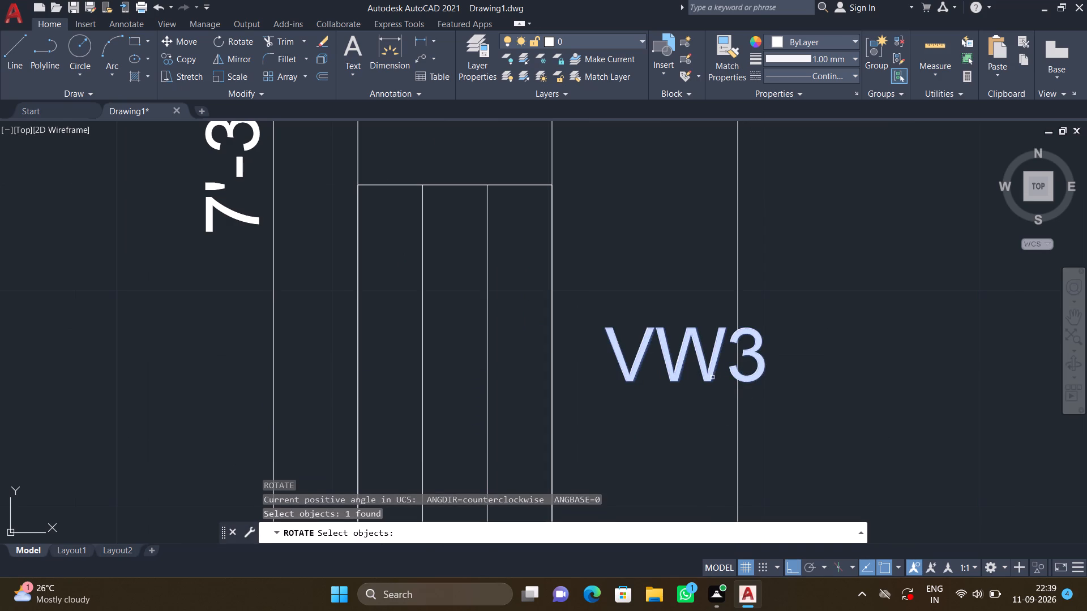
key(Return)
click(614, 330)
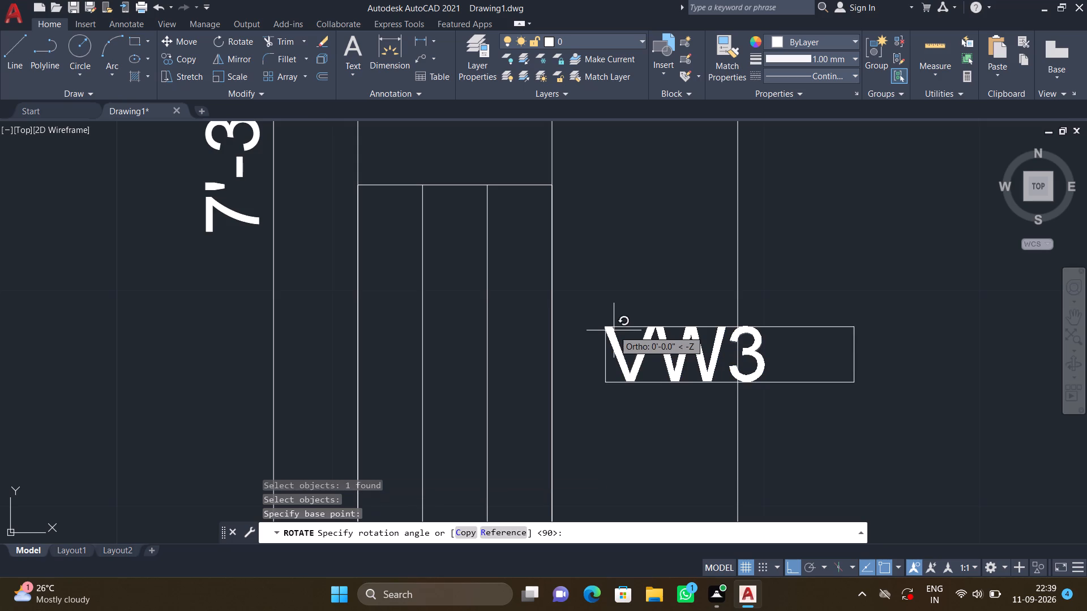
click(597, 281)
Move the VW3 label straight down, near the middle of the window's length.
key(m)
key(Return)
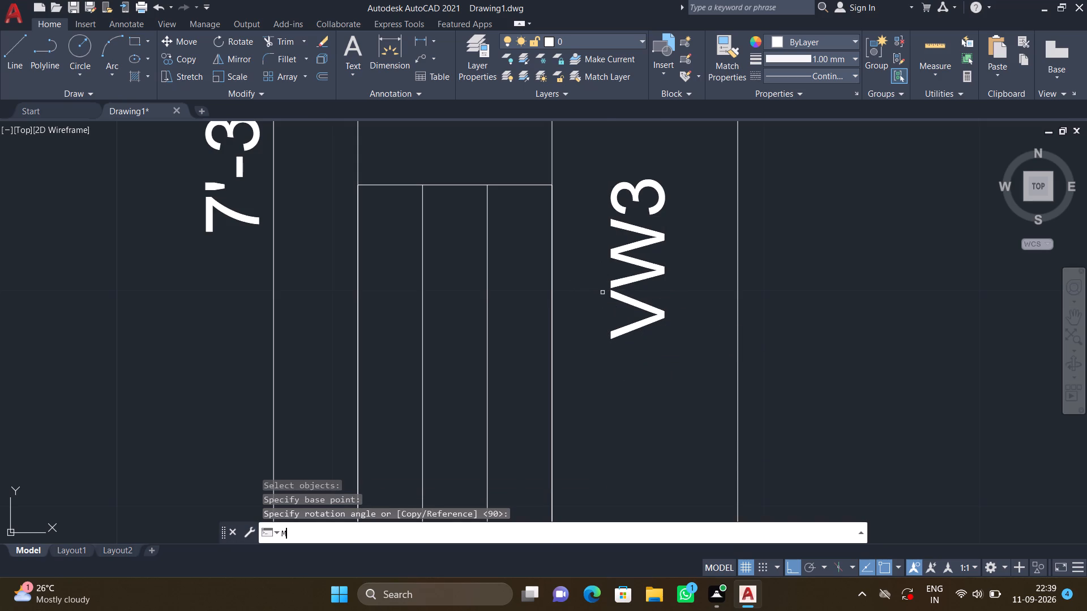
click(636, 264)
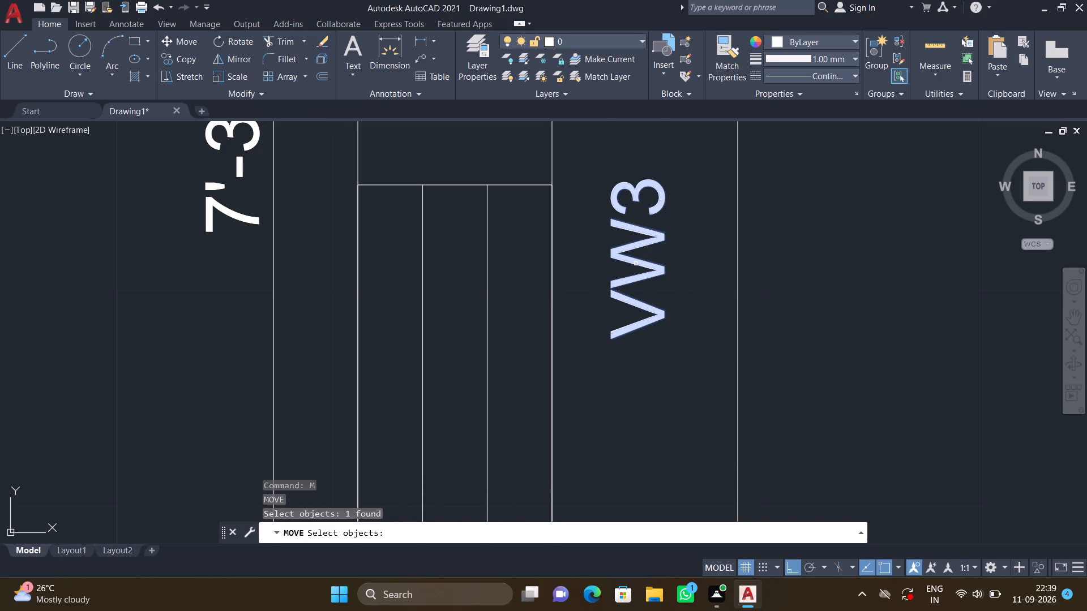
key(Return)
click(607, 334)
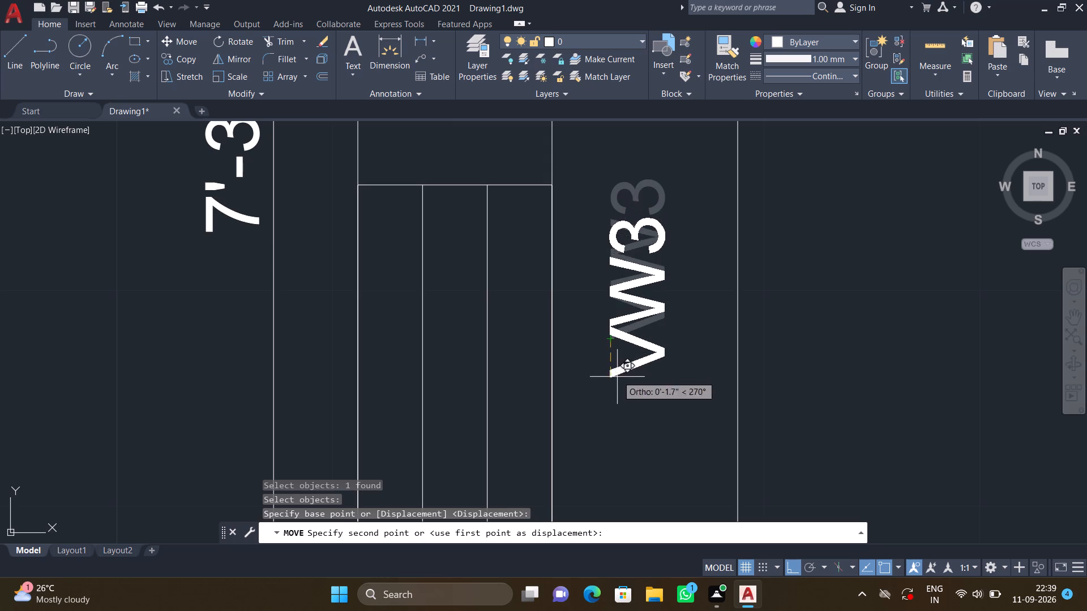
scroll(609, 400, down, 2)
middle_drag(606, 445, 594, 388)
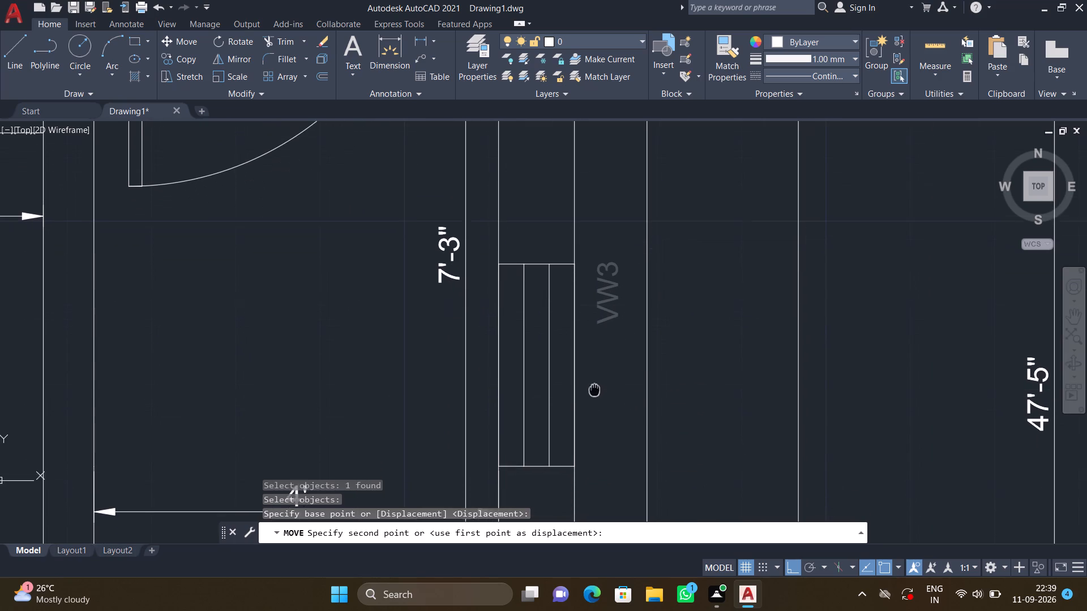
middle_drag(594, 388, 594, 387)
click(598, 380)
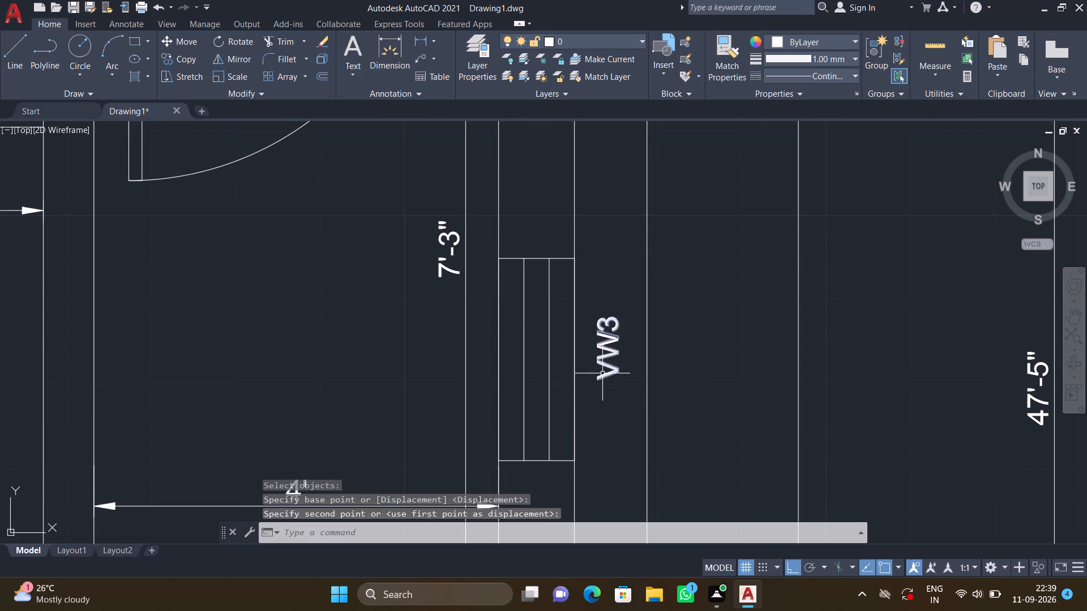
Add a multiline text label VW4 just outside the east wall window of the 4' wide toilet room.
scroll(602, 373, down, 2)
middle_drag(597, 418, 571, 335)
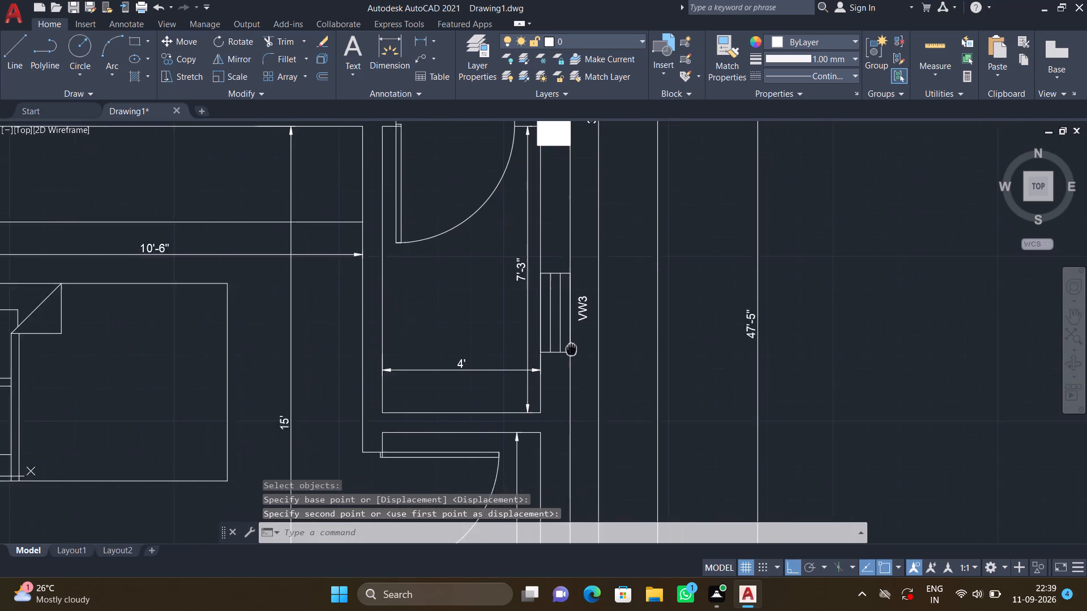
middle_drag(571, 335, 571, 233)
middle_drag(578, 430, 560, 304)
scroll(559, 358, up, 1)
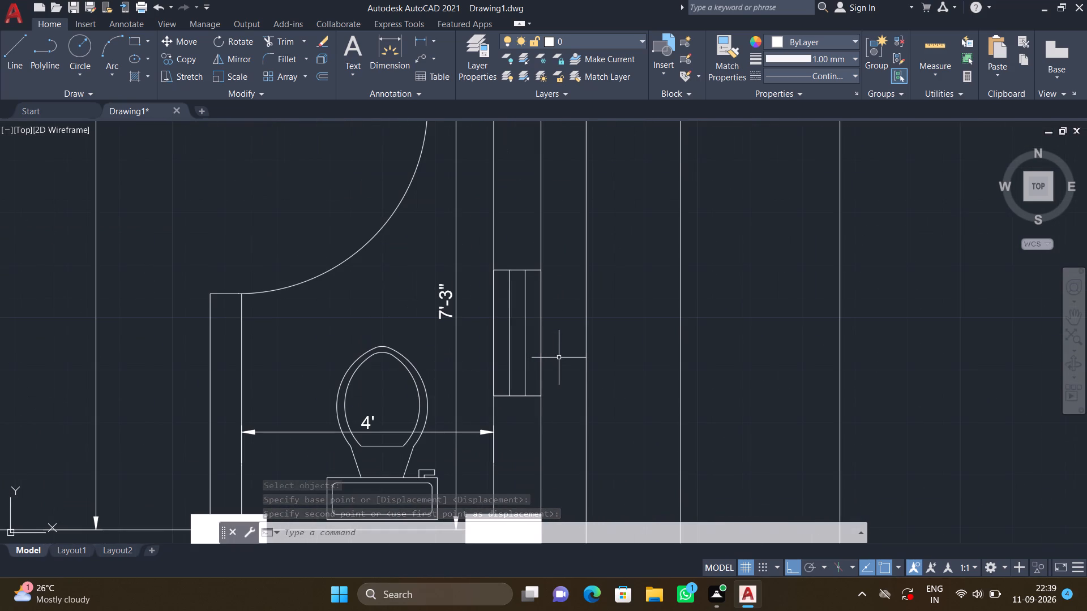
text(MT)
key(Return)
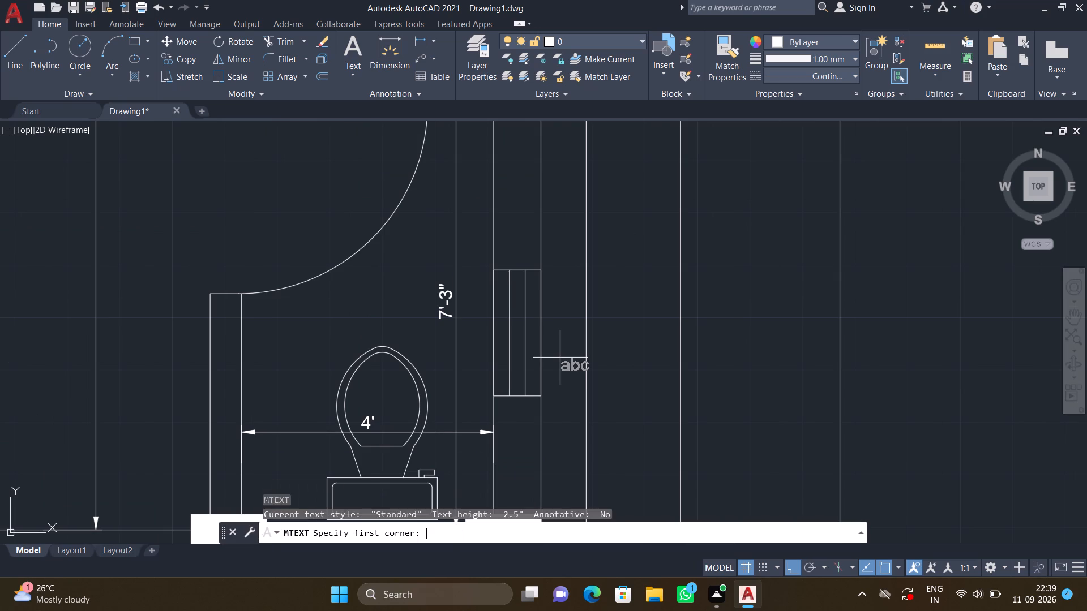
click(558, 366)
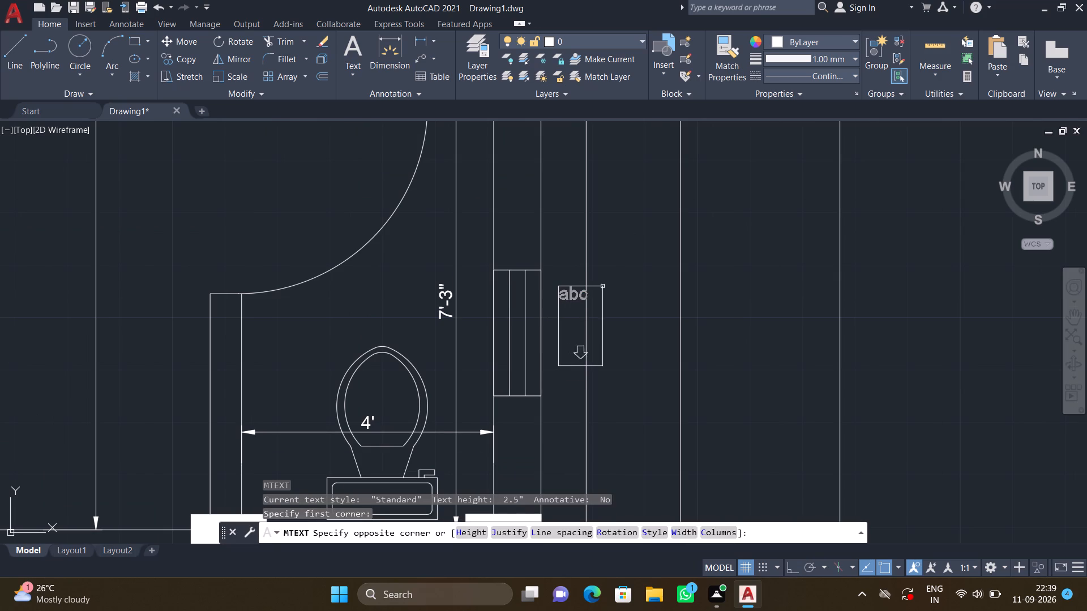
click(638, 290)
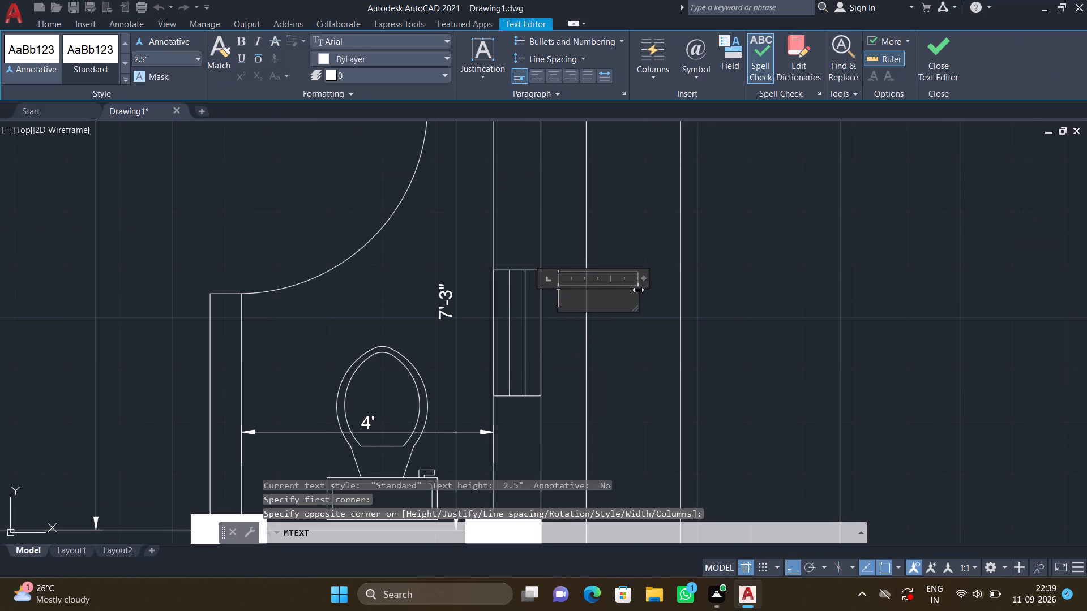
text(VW)
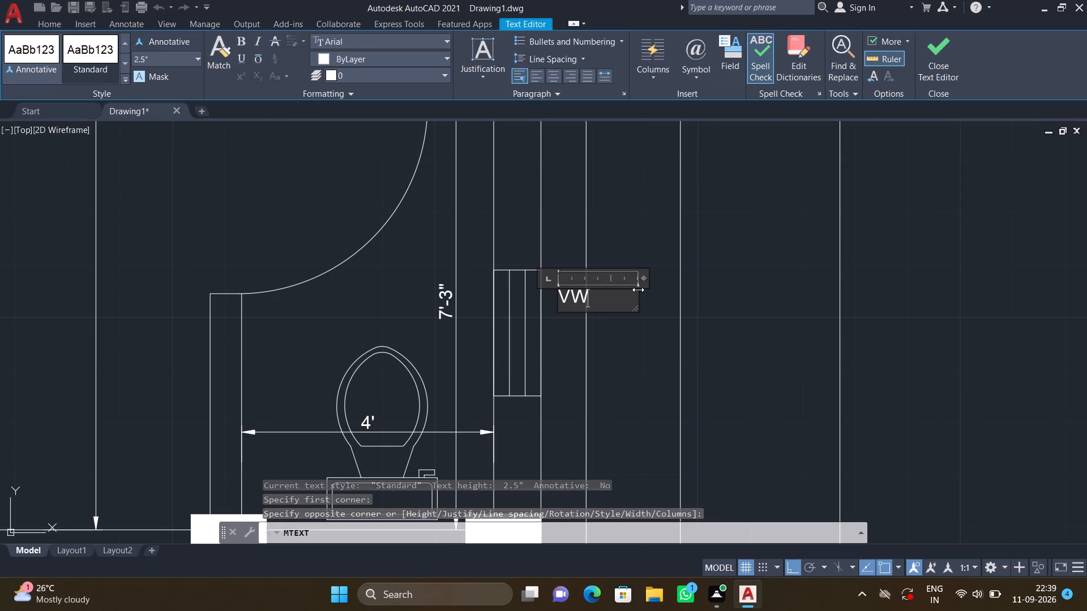
key(4)
key(Return)
key(Escape)
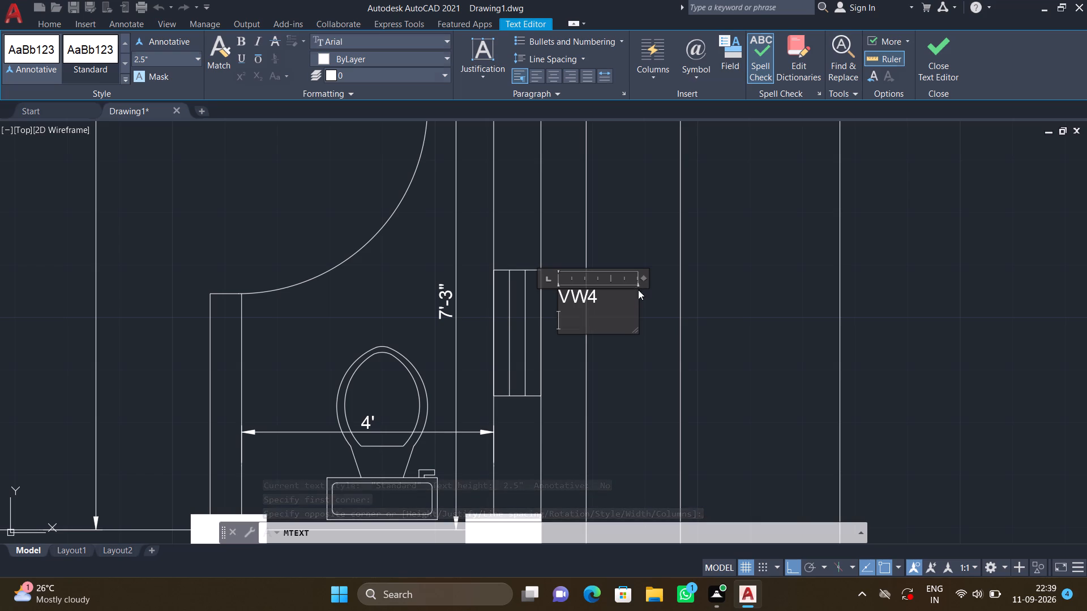
click(566, 297)
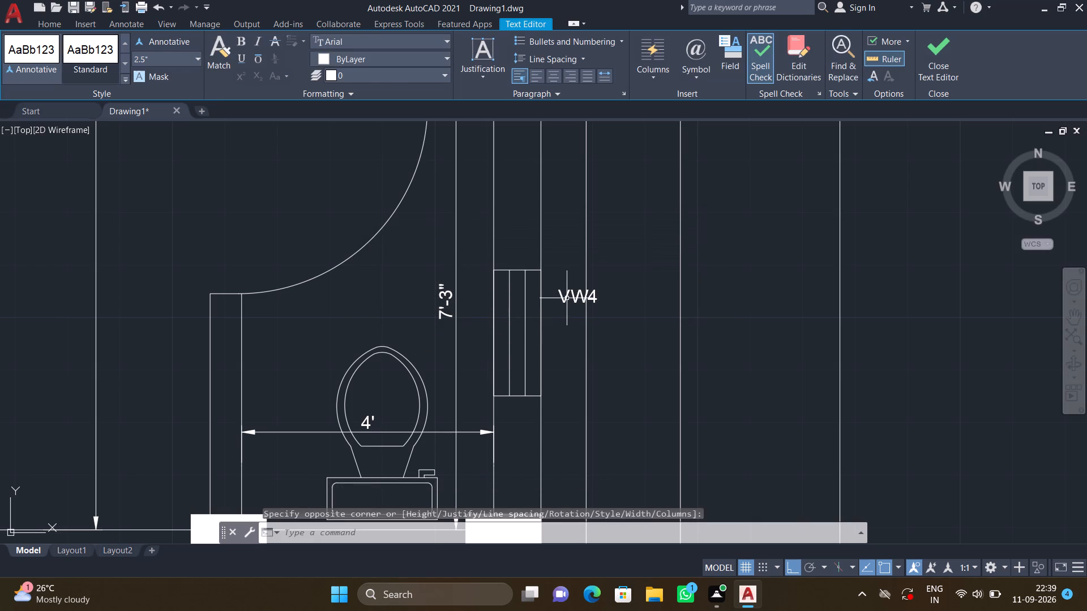
Rotate the VW4 label 90° counterclockwise so it reads vertically alongside the toilet window.
key(m)
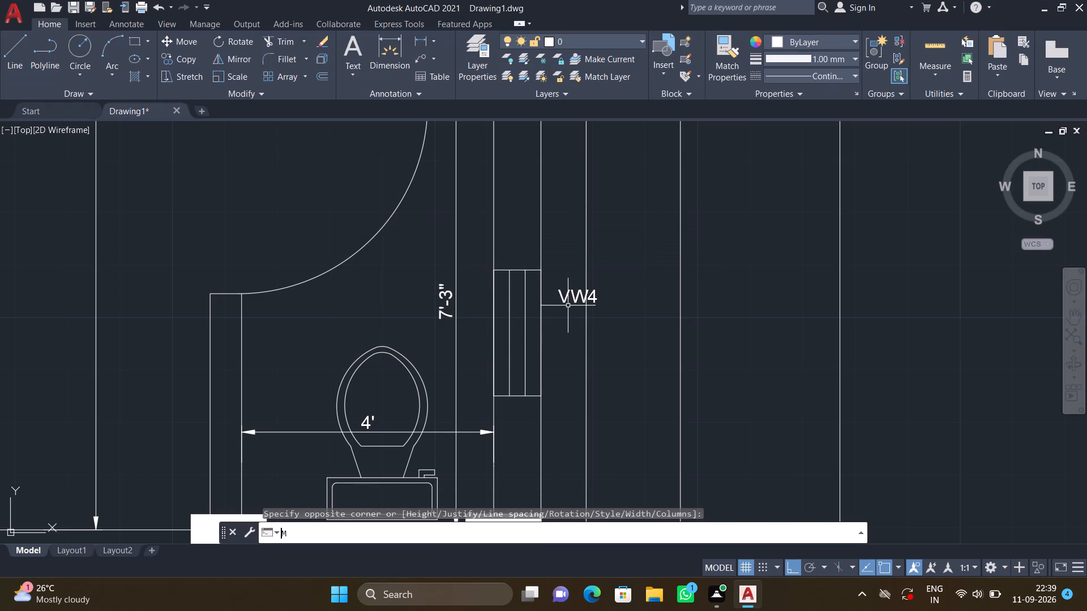
key(Escape)
text(RO)
key(Return)
click(571, 296)
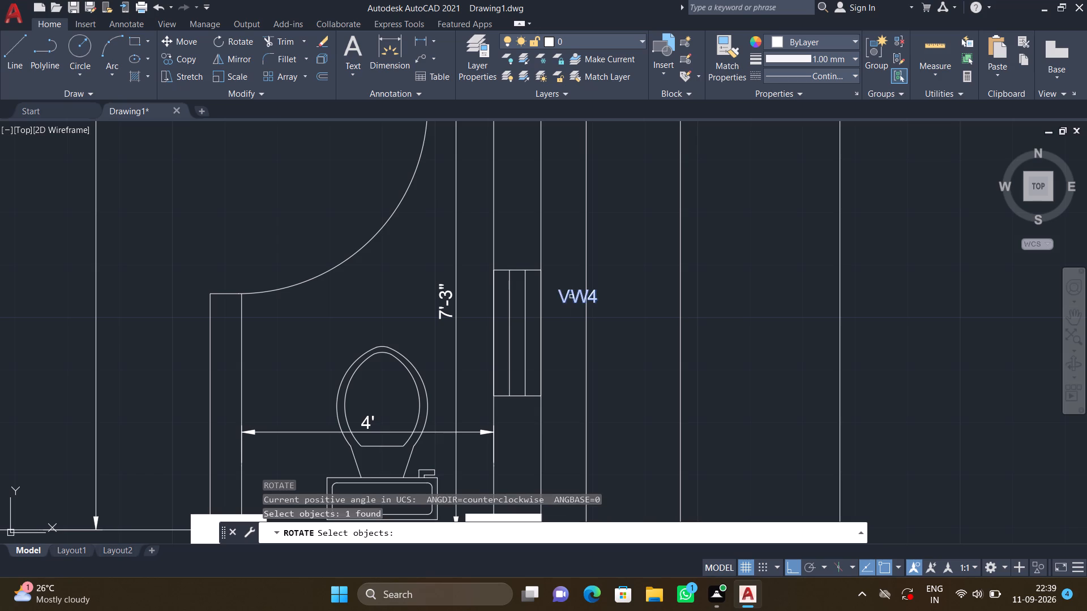
key(Return)
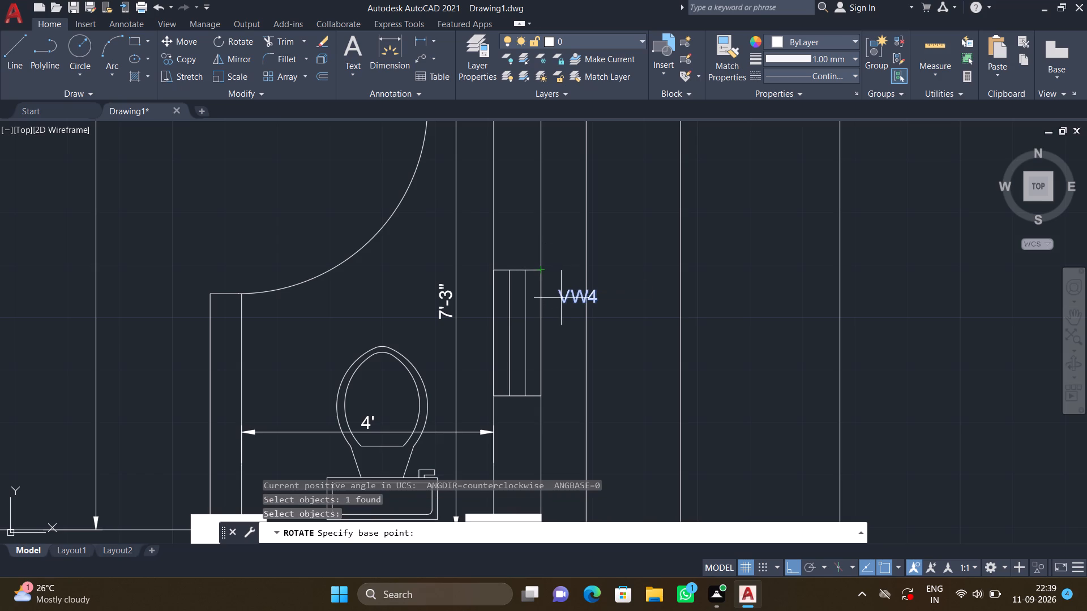
click(559, 294)
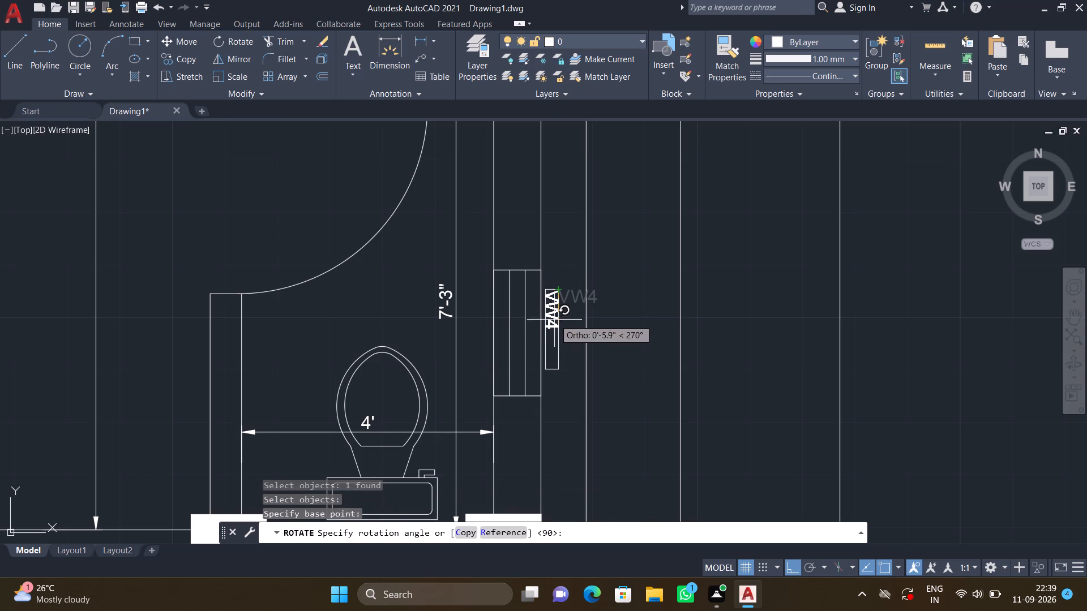
click(558, 244)
Move the VW4 label straight down about 11 inches, near the middle of the window's length.
key(m)
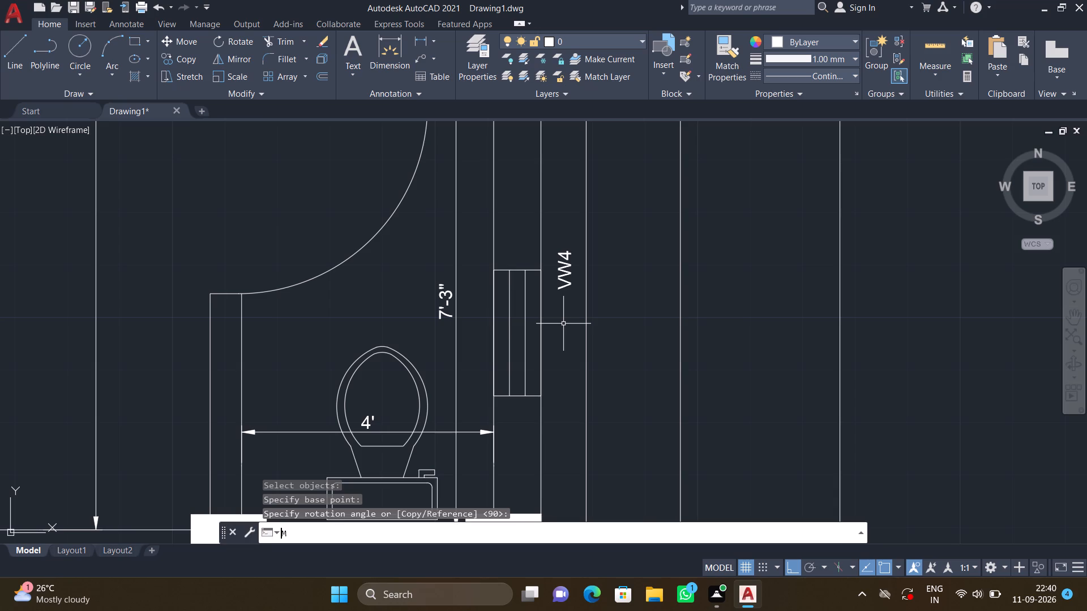
key(Return)
click(562, 278)
key(Return)
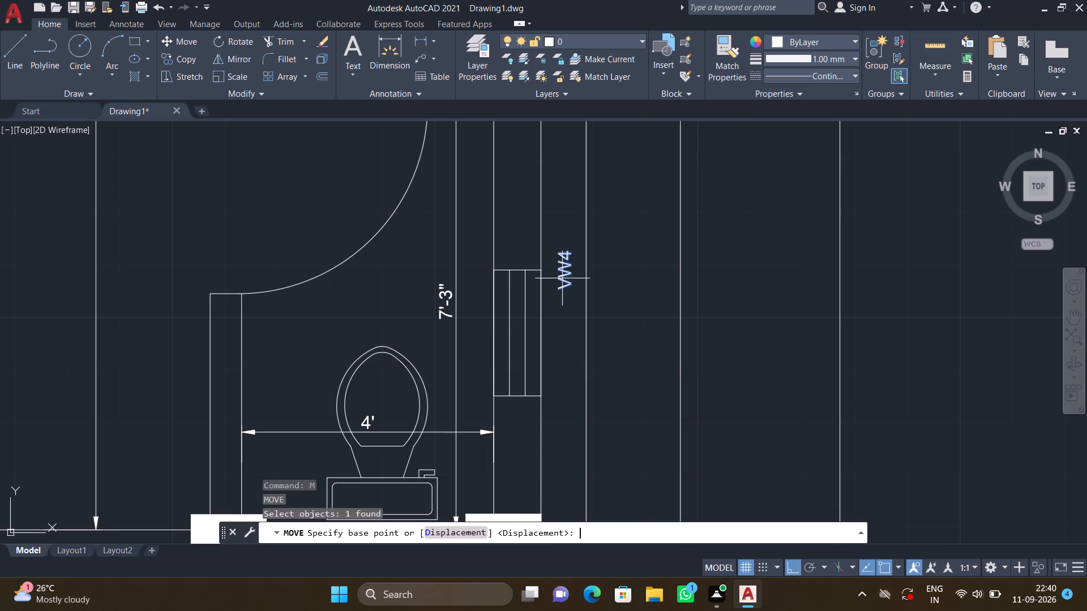
click(560, 295)
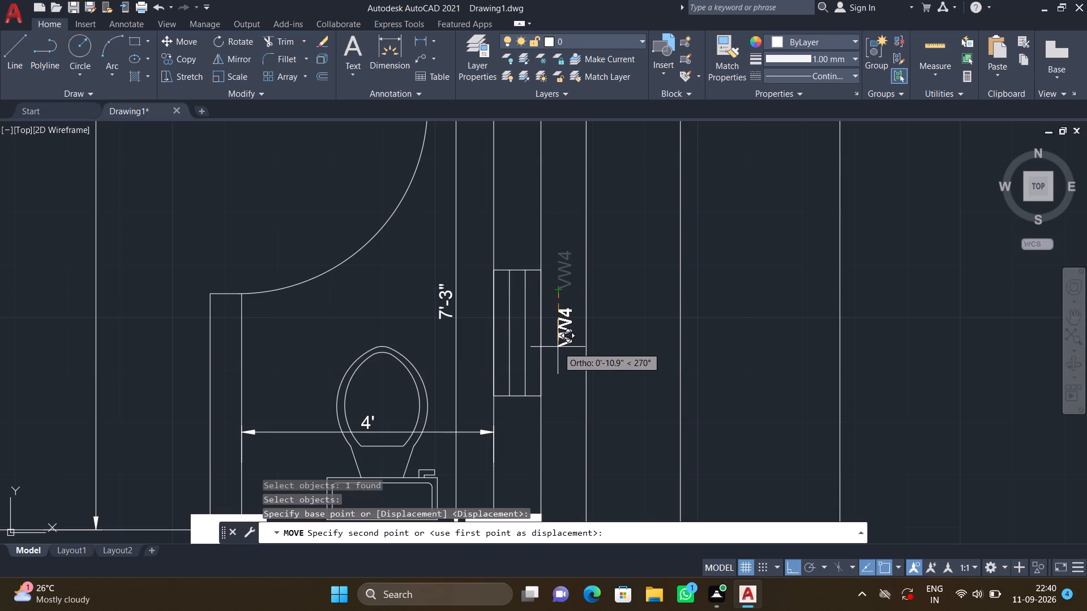
click(557, 348)
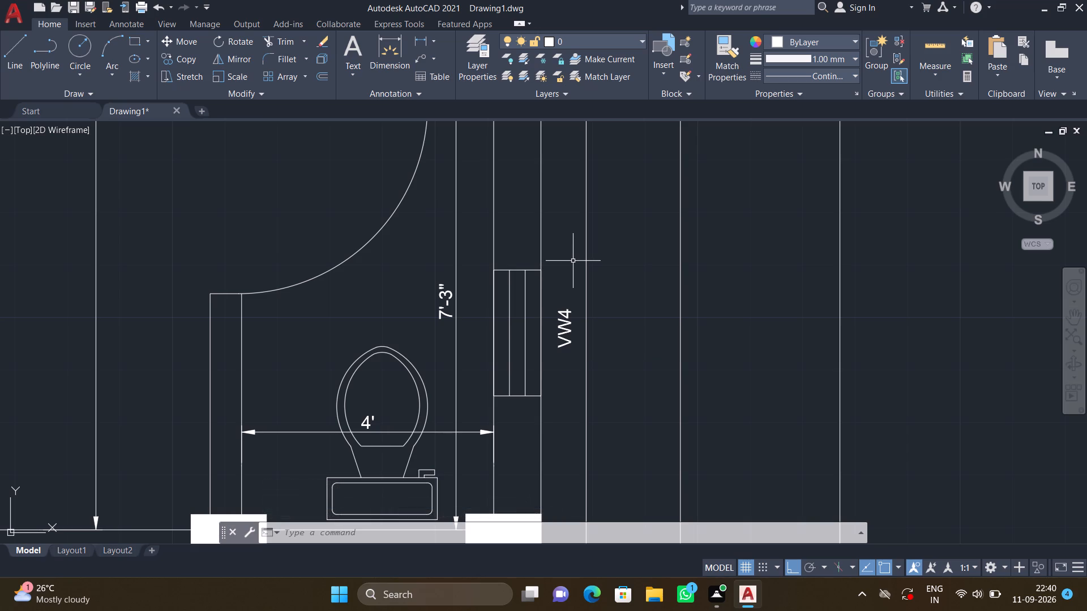
Add a multiline text label D1 inside the west leaf's swing of the double entrance door in the 20' room's south wall.
scroll(580, 263, down, 3)
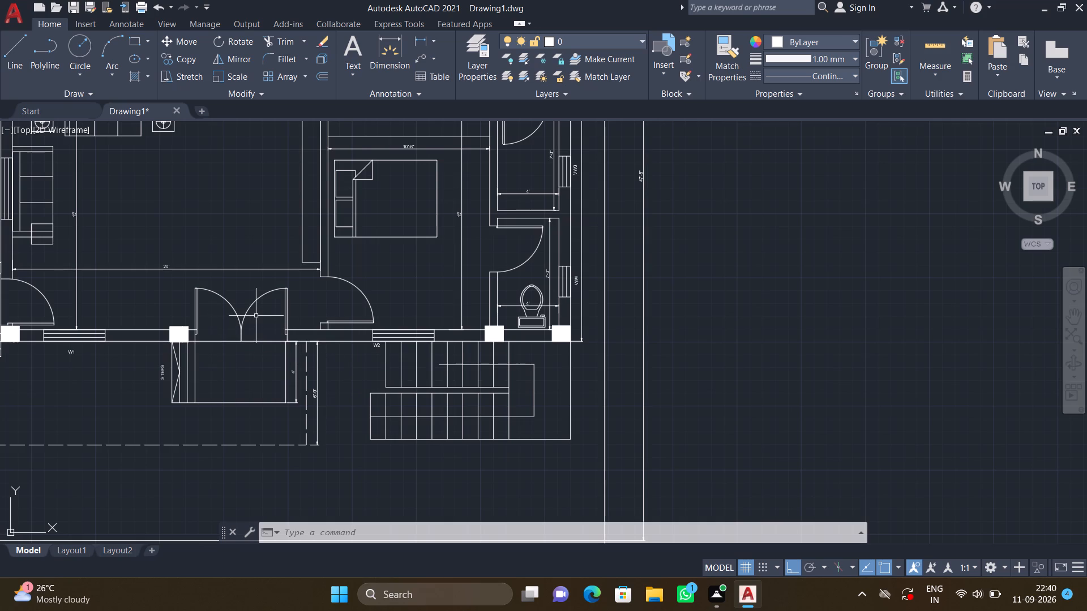
middle_drag(220, 325, 506, 363)
scroll(515, 397, up, 1)
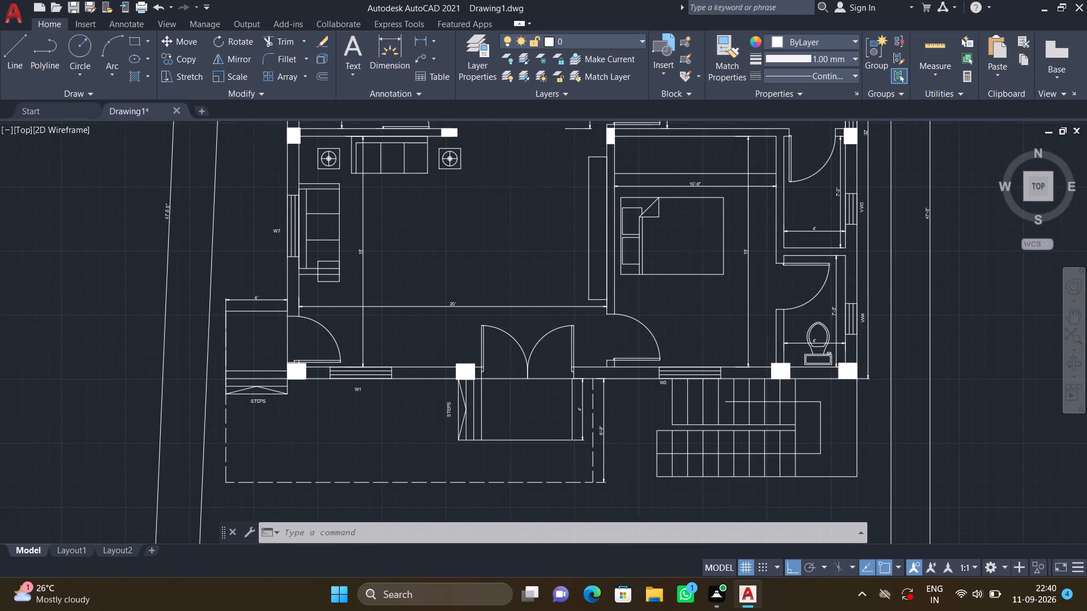
scroll(515, 397, up, 1)
scroll(463, 255, up, 1)
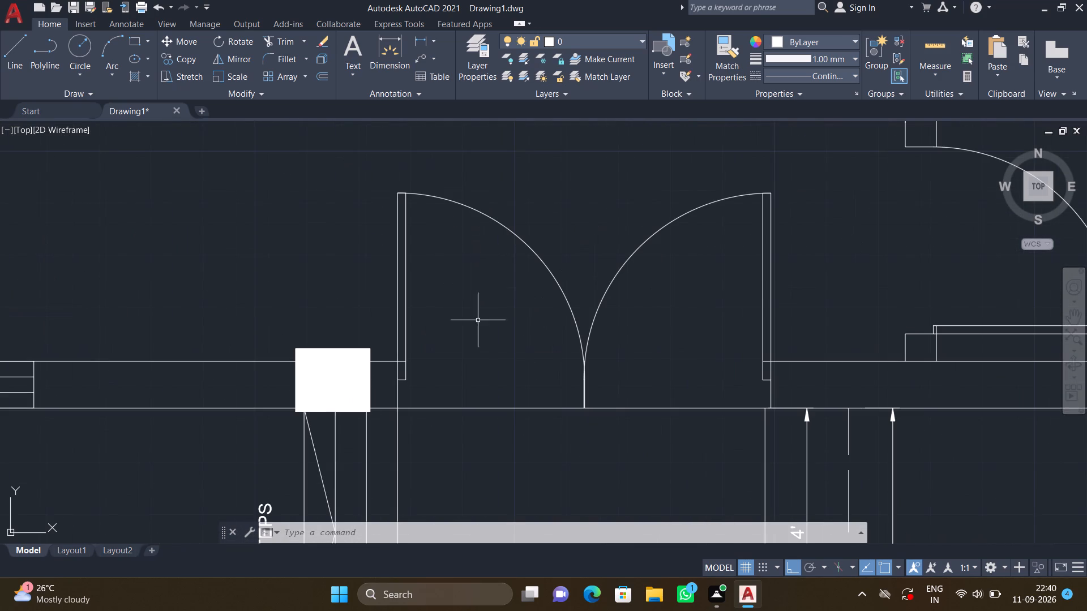
text(MT)
key(Return)
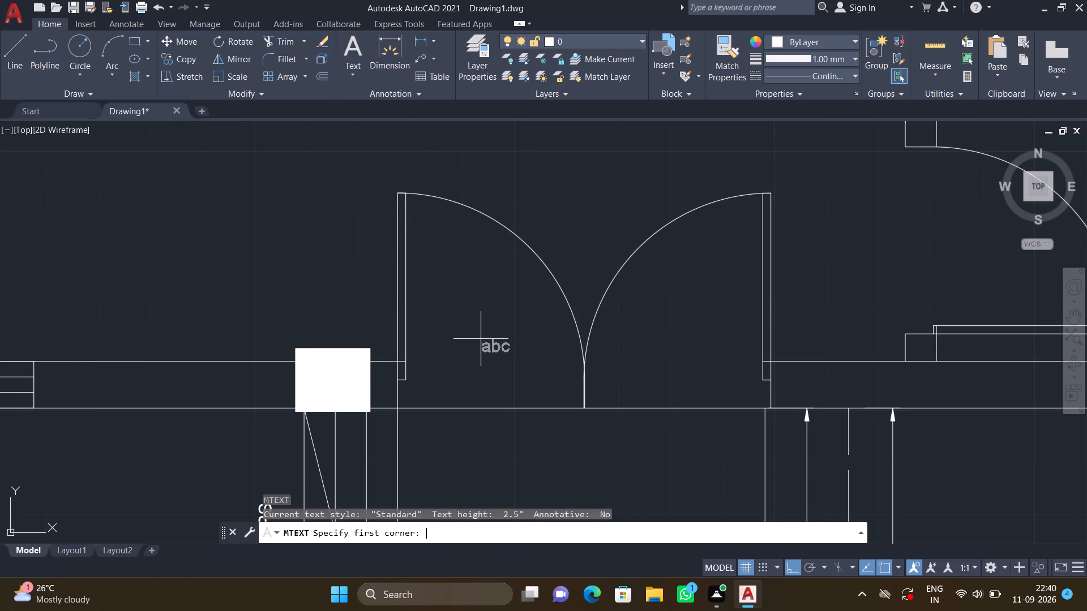
click(468, 371)
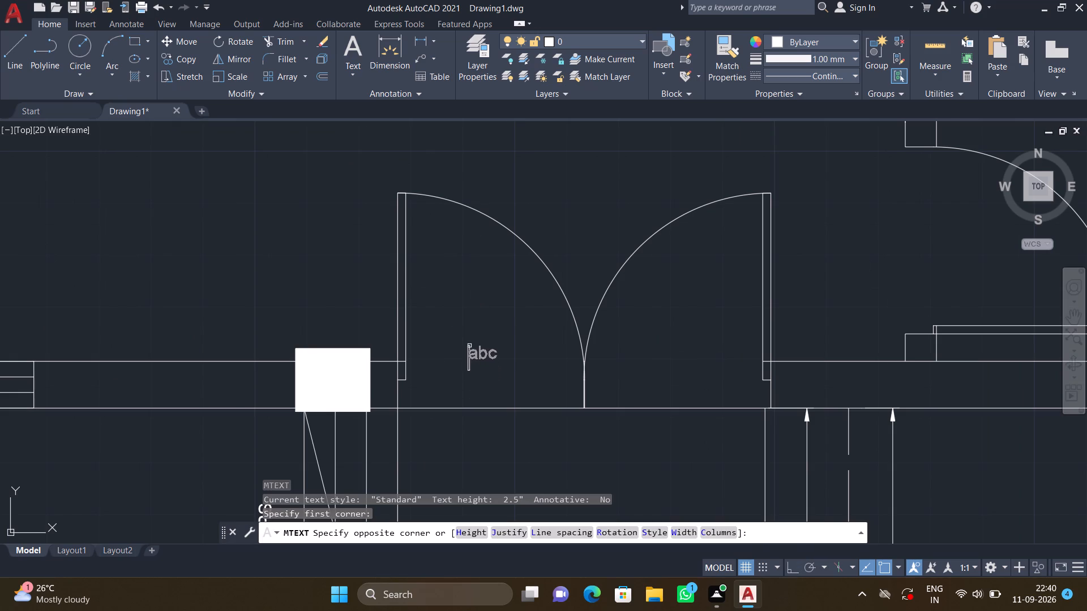
click(529, 315)
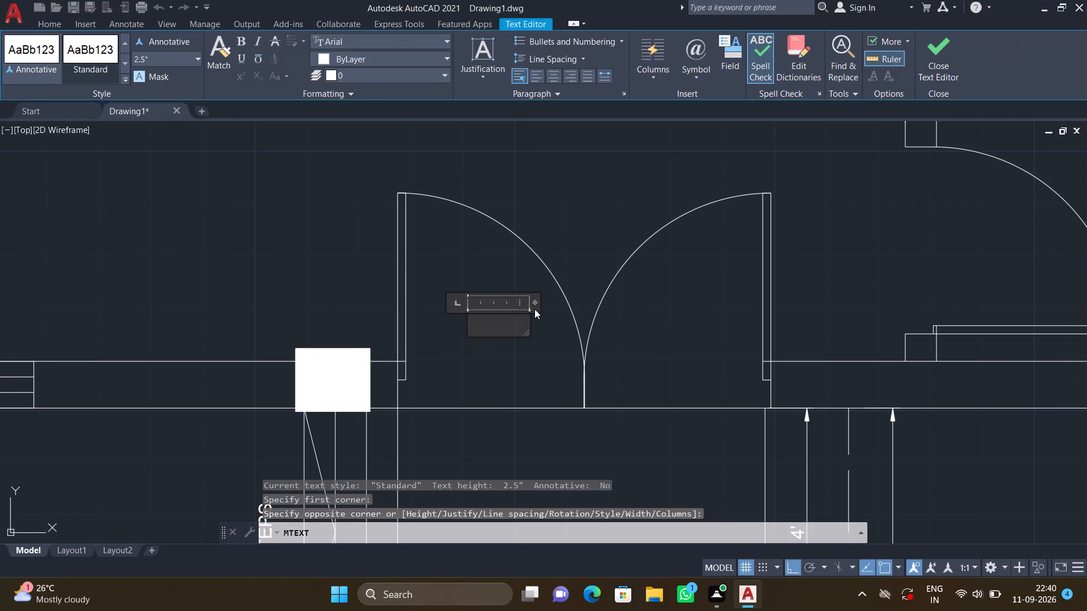
text(D1)
key(Return)
key(Escape)
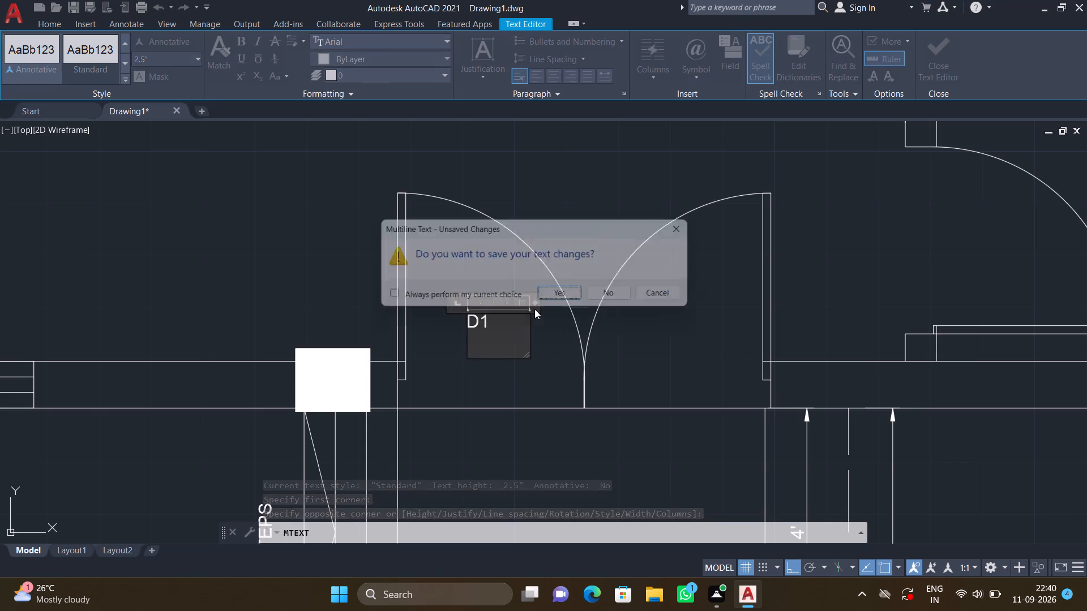
click(554, 298)
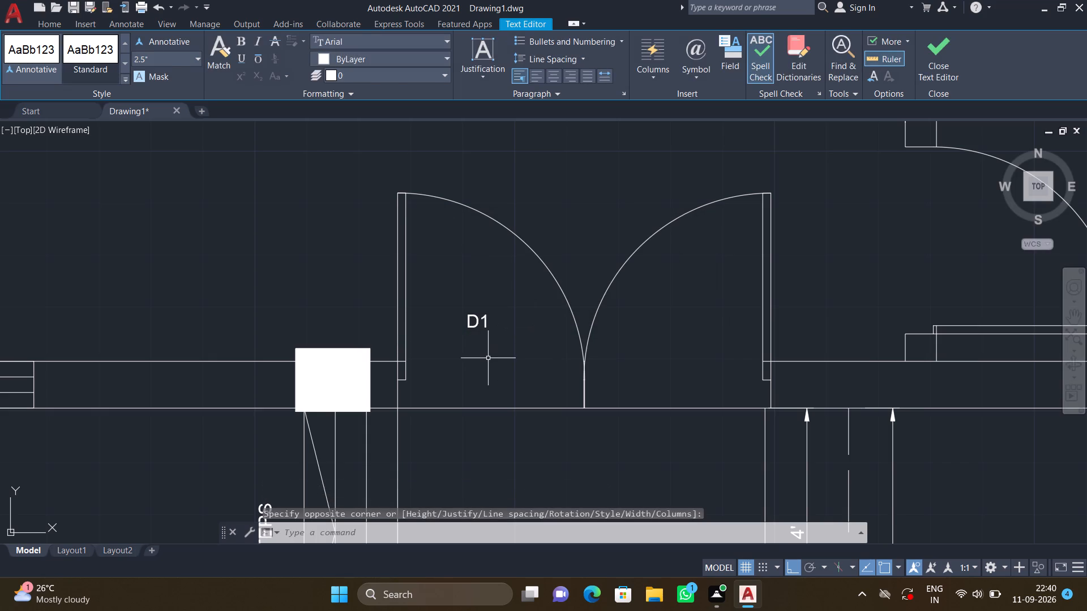
Turn Ortho off and move the D1 label diagonally down and east, closer to the double door's opening.
key(m)
key(Return)
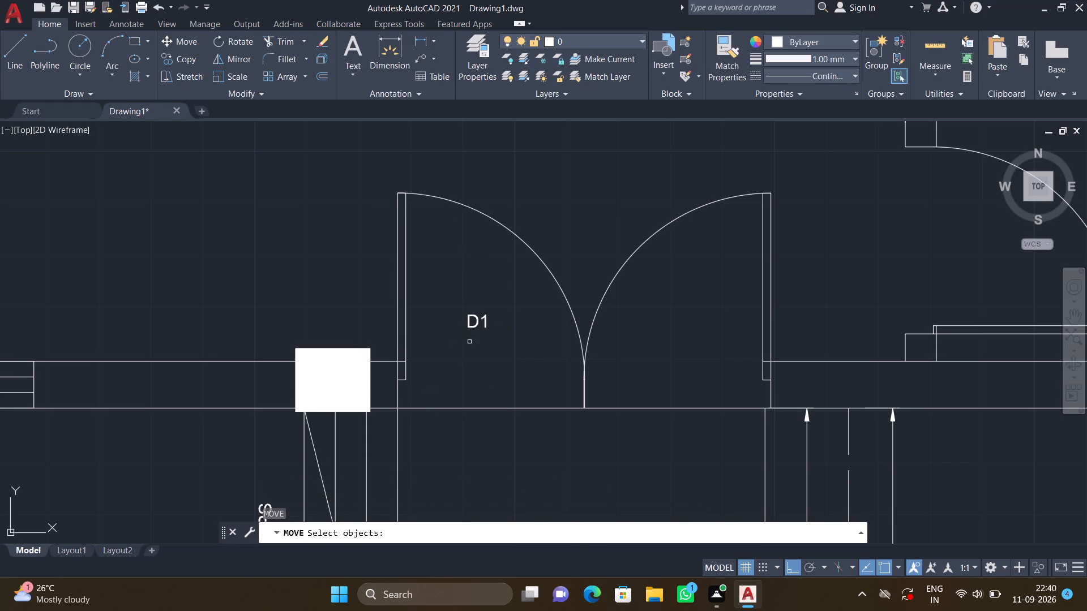
click(473, 328)
key(Return)
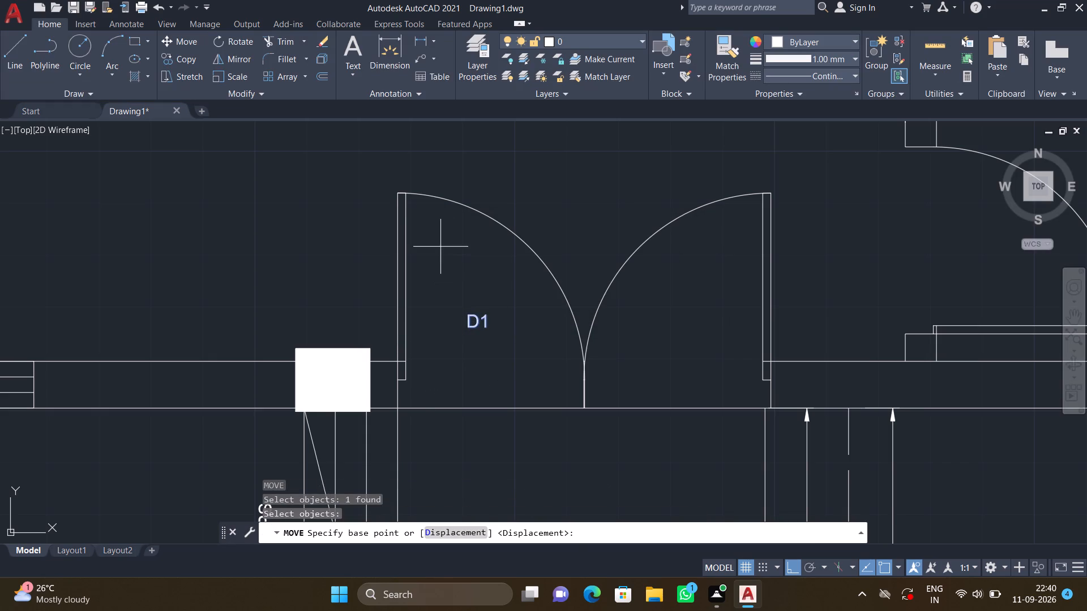
click(466, 311)
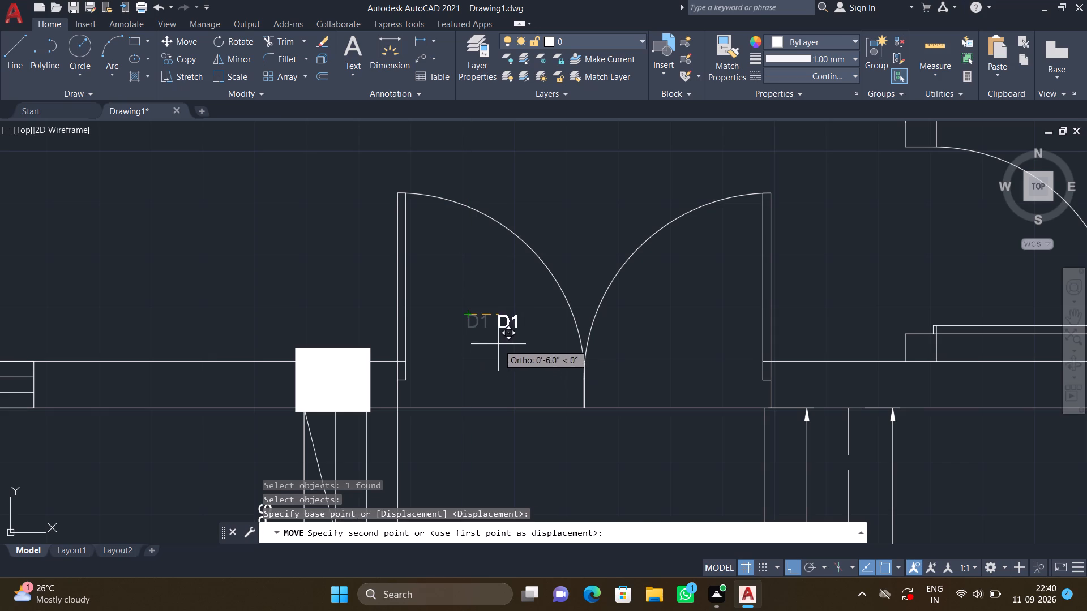
key(F8)
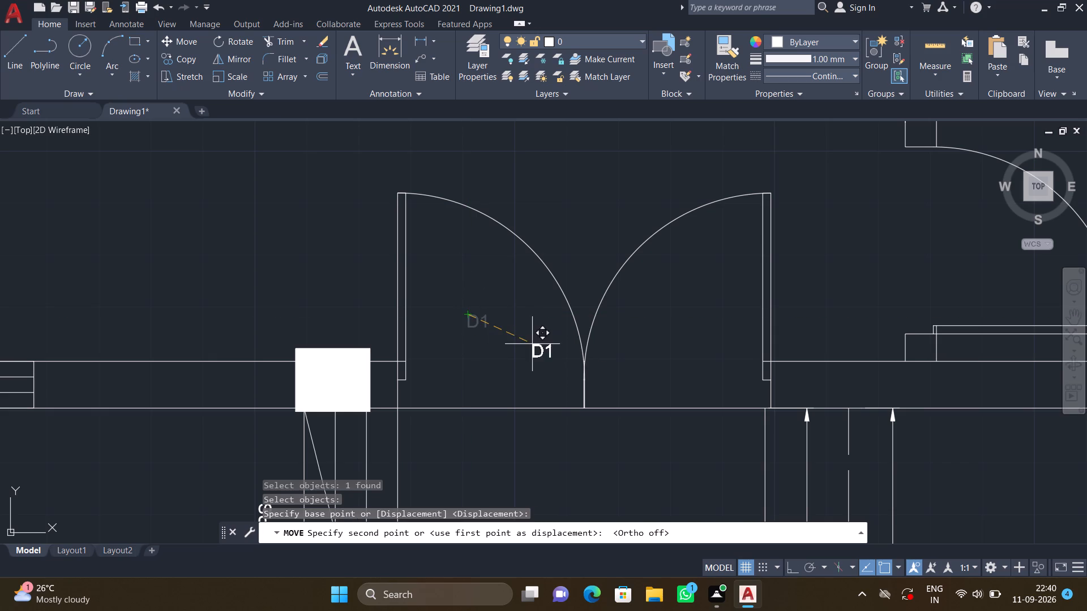
click(486, 345)
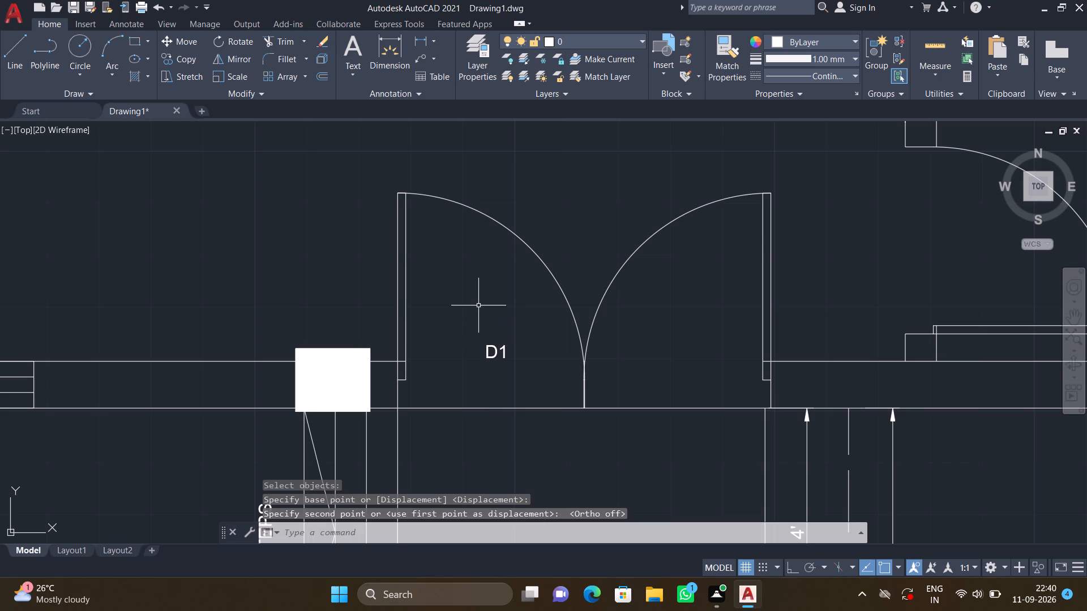
Add a multiline text label D2 inside the swing of the single door at the 20' room's southwest corner, near window W1.
scroll(335, 341, down, 2)
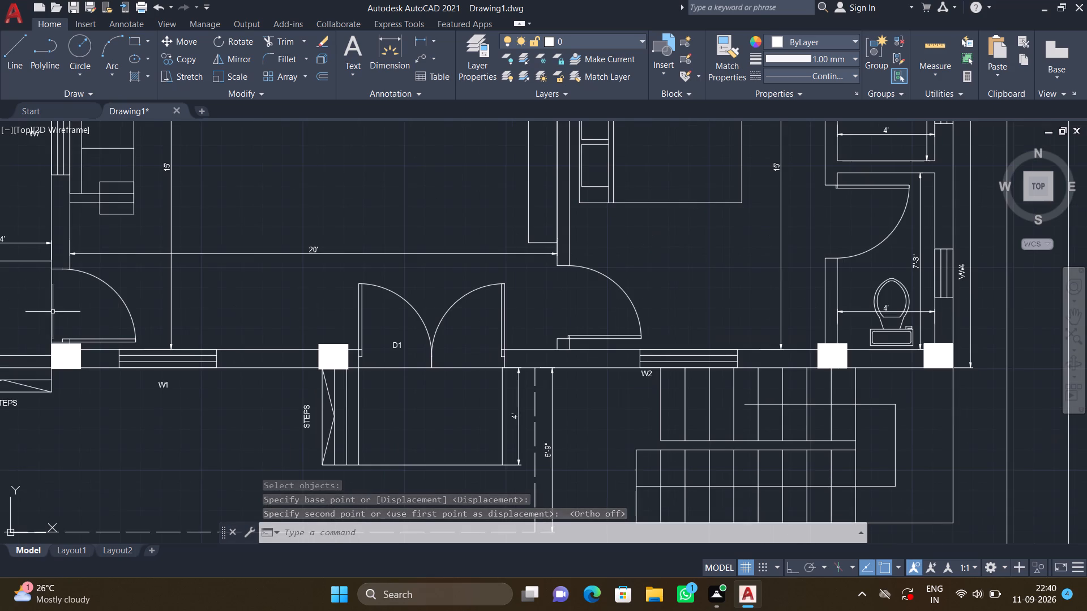
scroll(52, 310, down, 1)
middle_drag(52, 310, 269, 258)
scroll(269, 249, up, 3)
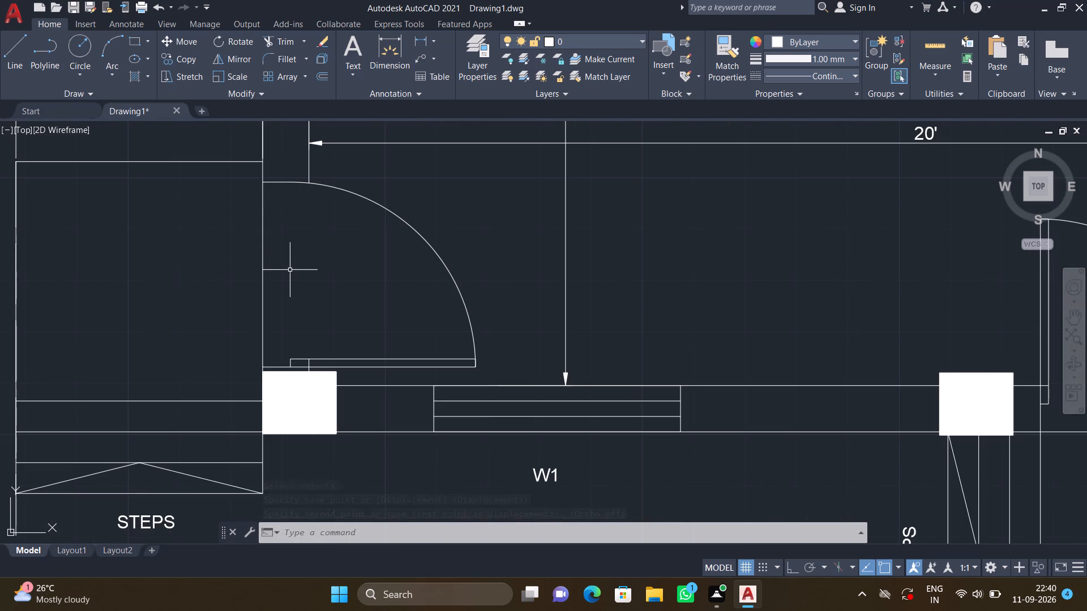
text(MT)
key(Return)
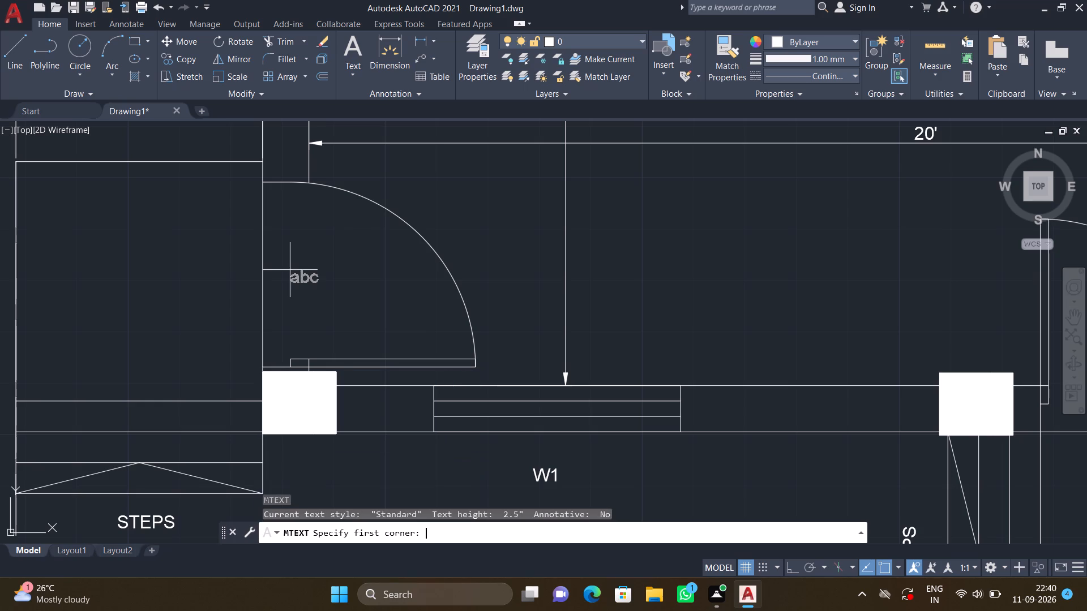
click(310, 305)
click(353, 256)
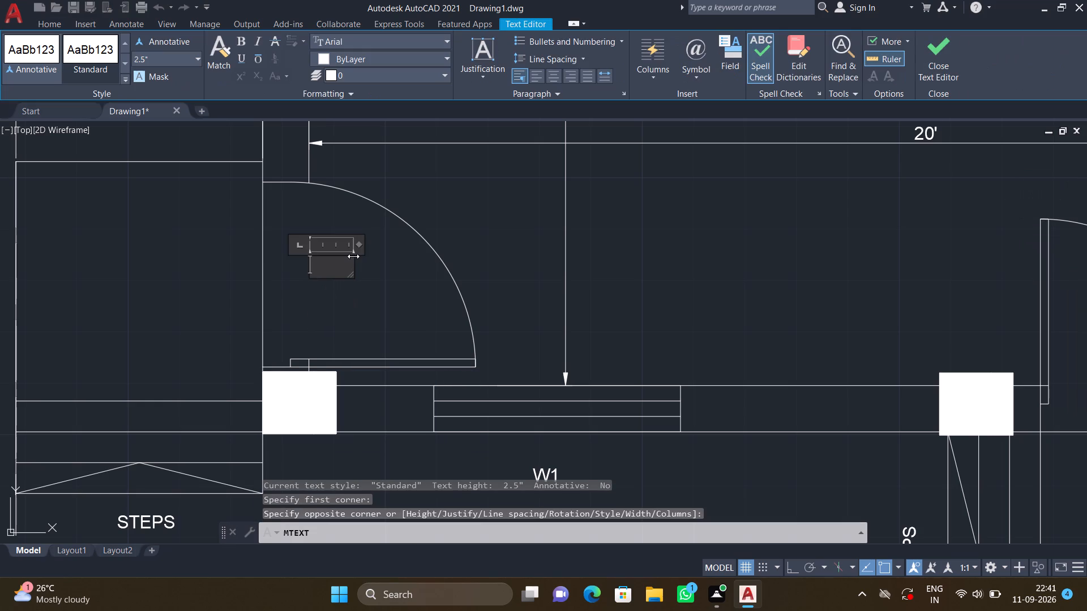
text(D2)
key(Return)
key(Escape)
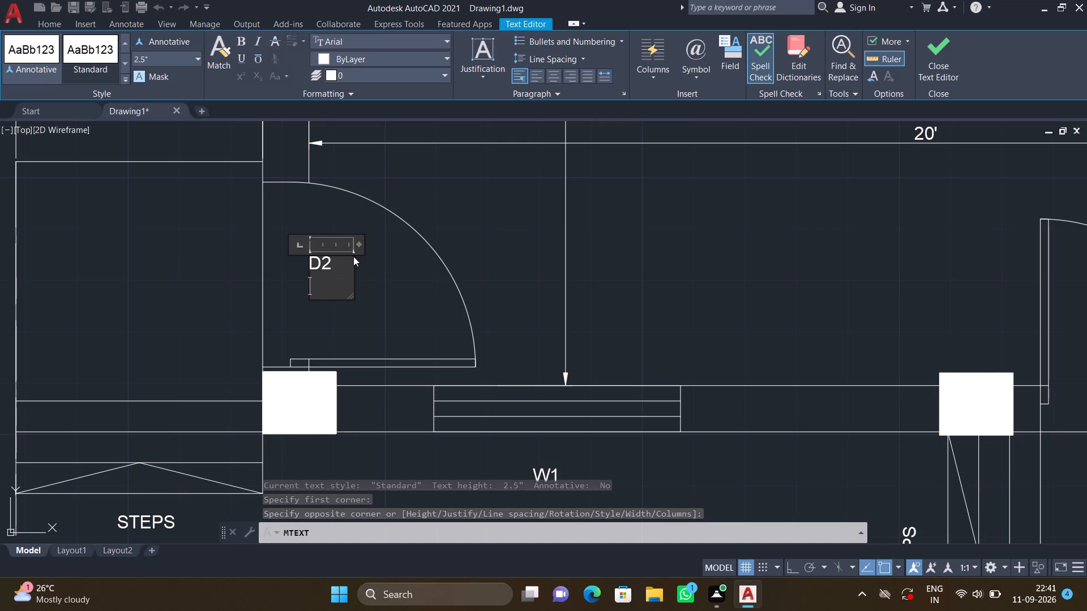
click(551, 294)
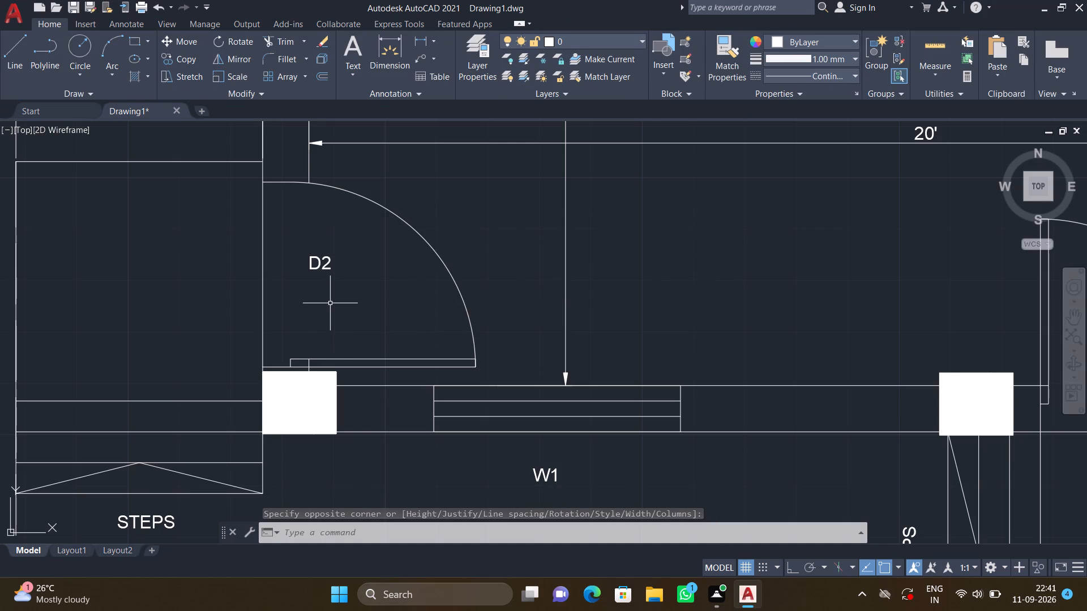
Move the D2 label straight down a short distance, nearer the middle of the door swing.
key(m)
key(Return)
click(313, 261)
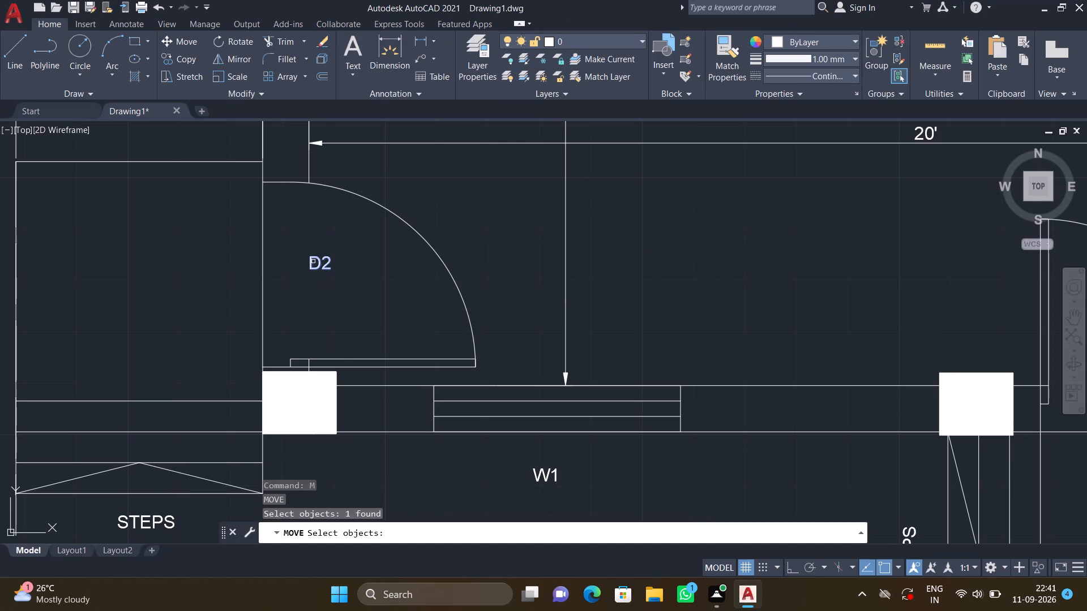
key(Return)
click(312, 261)
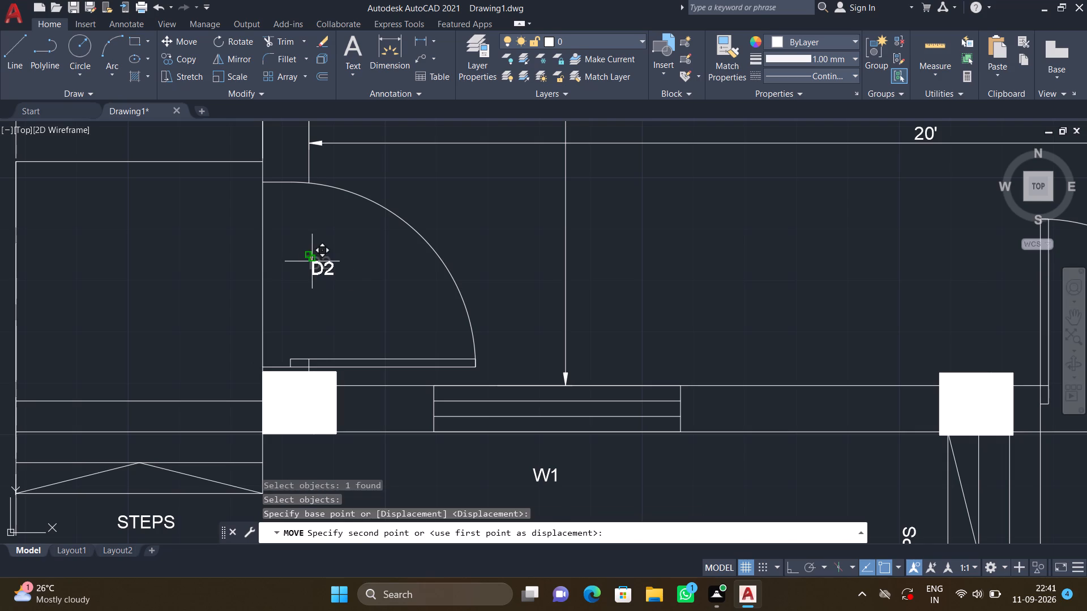
click(312, 281)
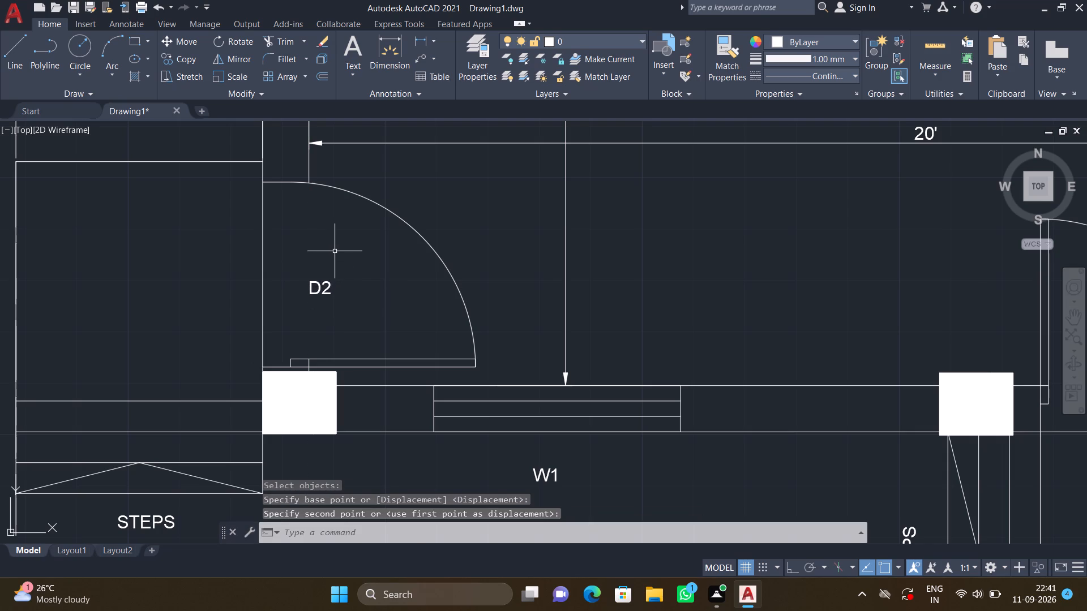
Add a multiline text label D3 at the bedroom door just east of the double entrance door, inside its swing.
scroll(367, 244, down, 3)
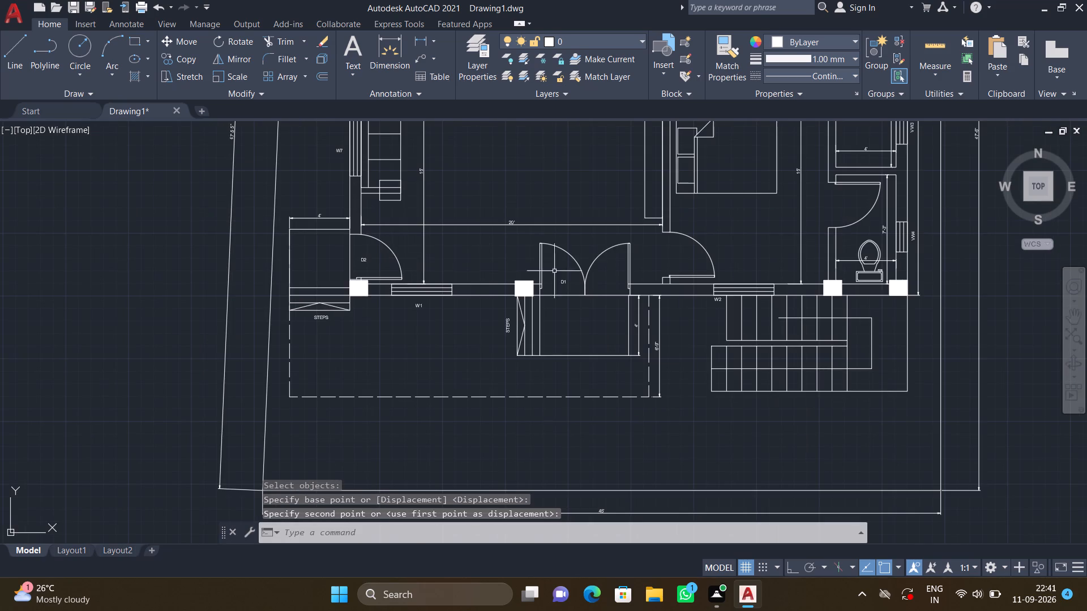
scroll(667, 250, up, 3)
text(MT)
key(Return)
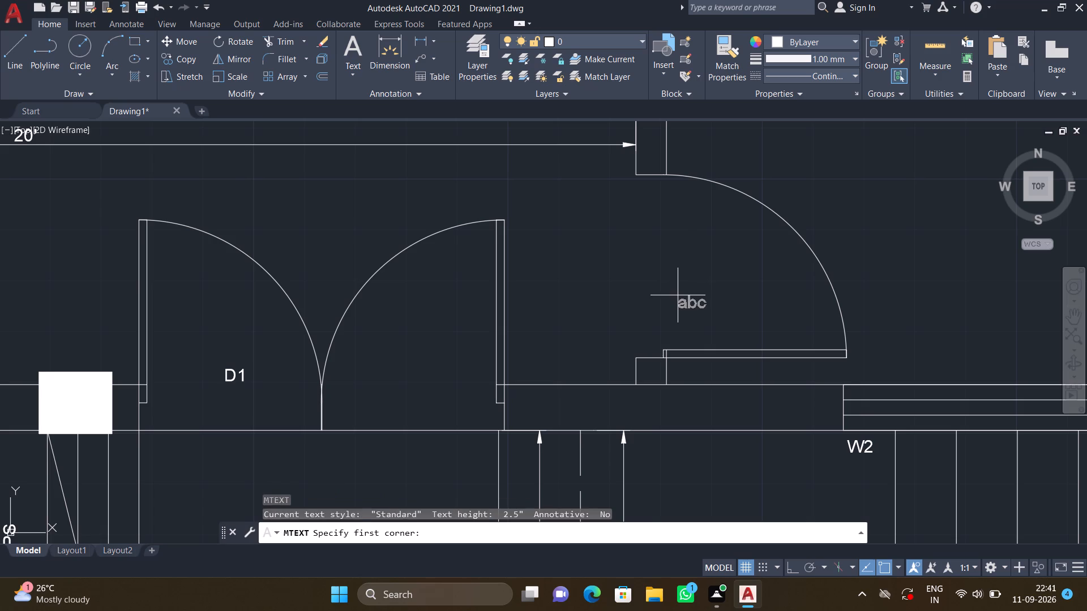
click(678, 295)
click(730, 246)
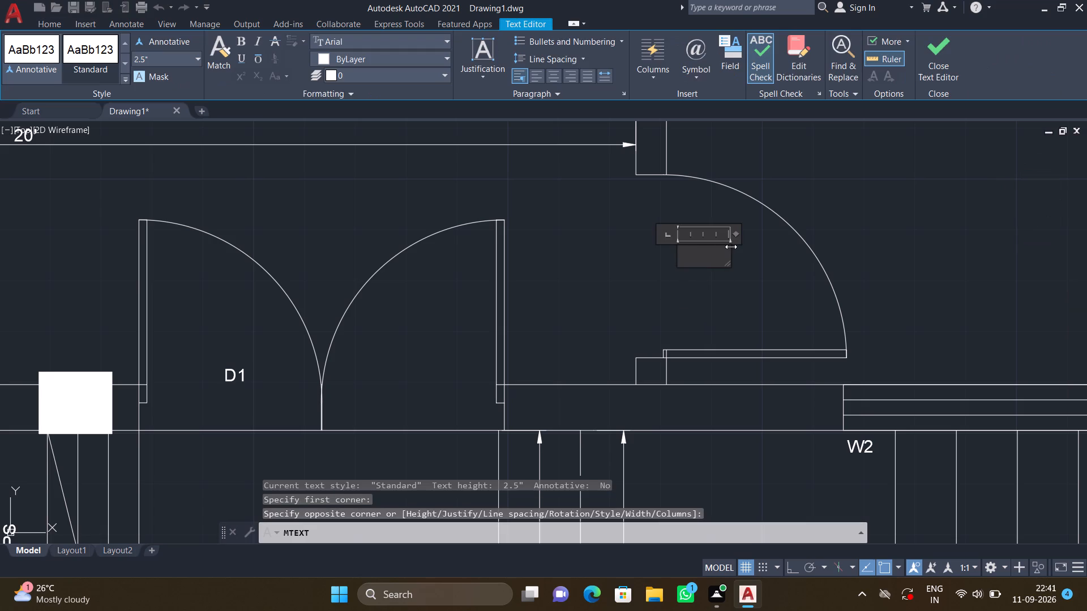
text(D3)
key(Return)
key(Escape)
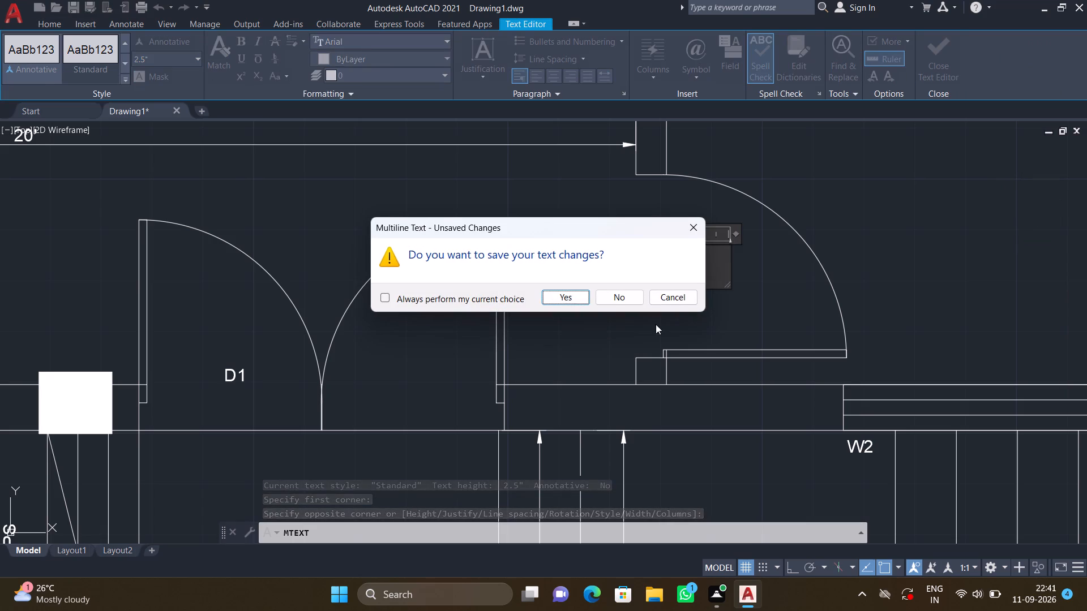
click(579, 294)
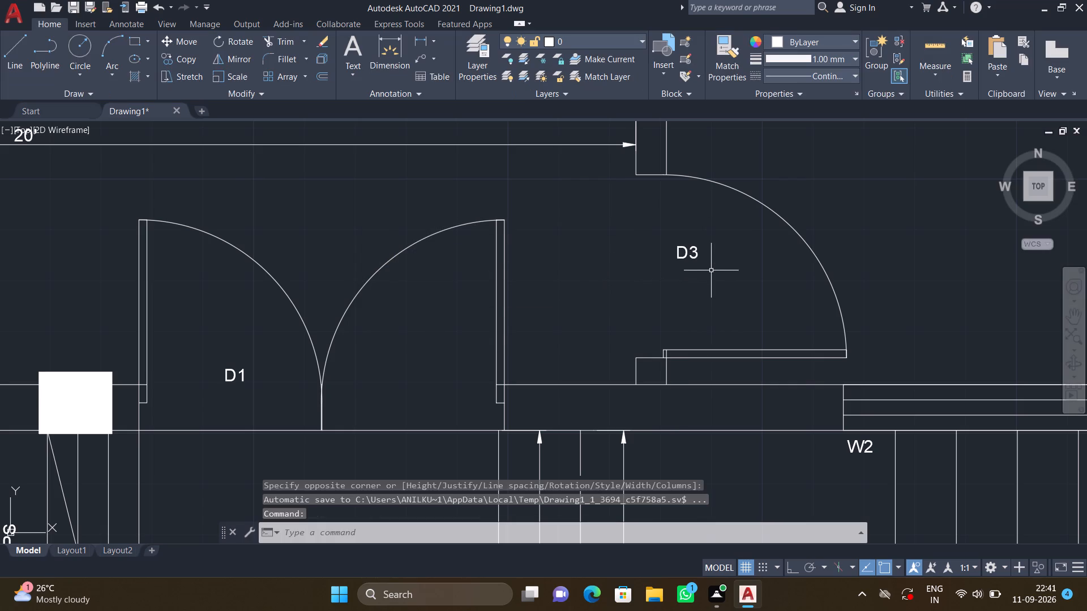
Move the D3 label straight down slightly, toward the middle of the bedroom door's opening.
key(m)
key(Return)
click(691, 259)
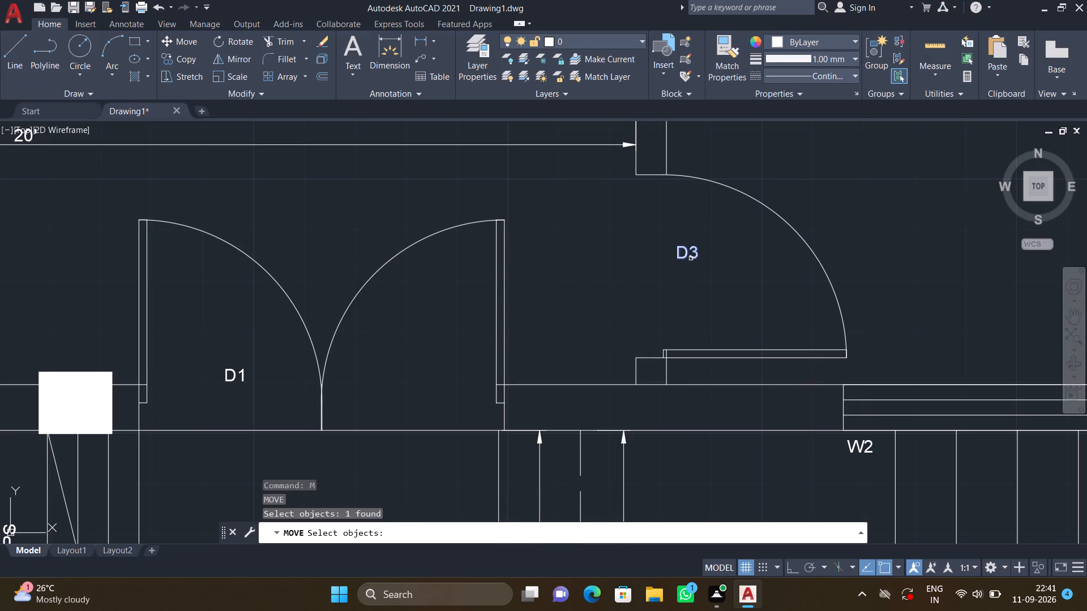
key(Return)
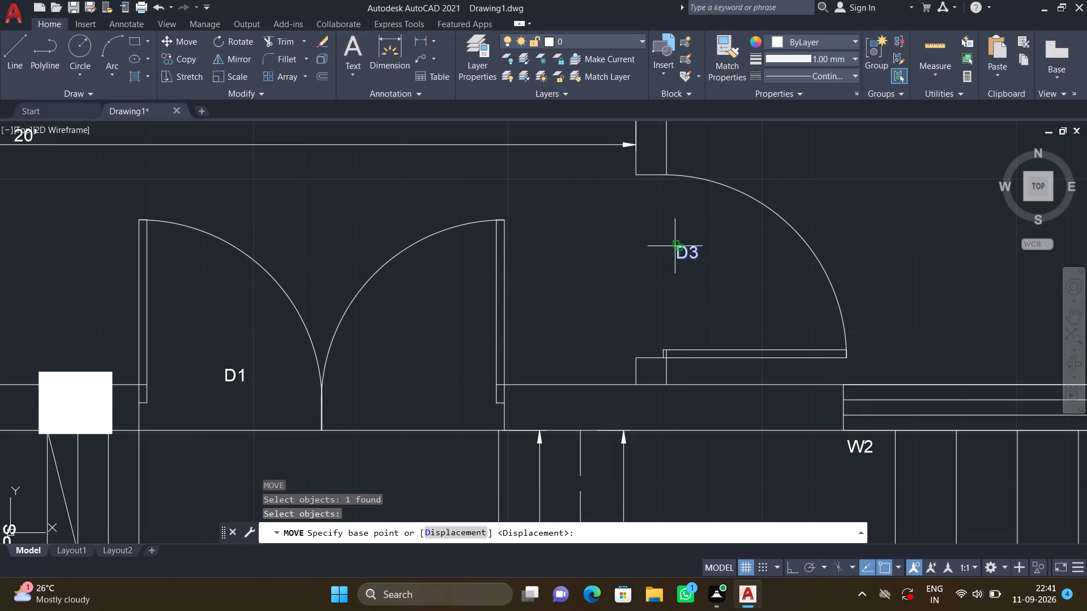
click(675, 246)
click(681, 266)
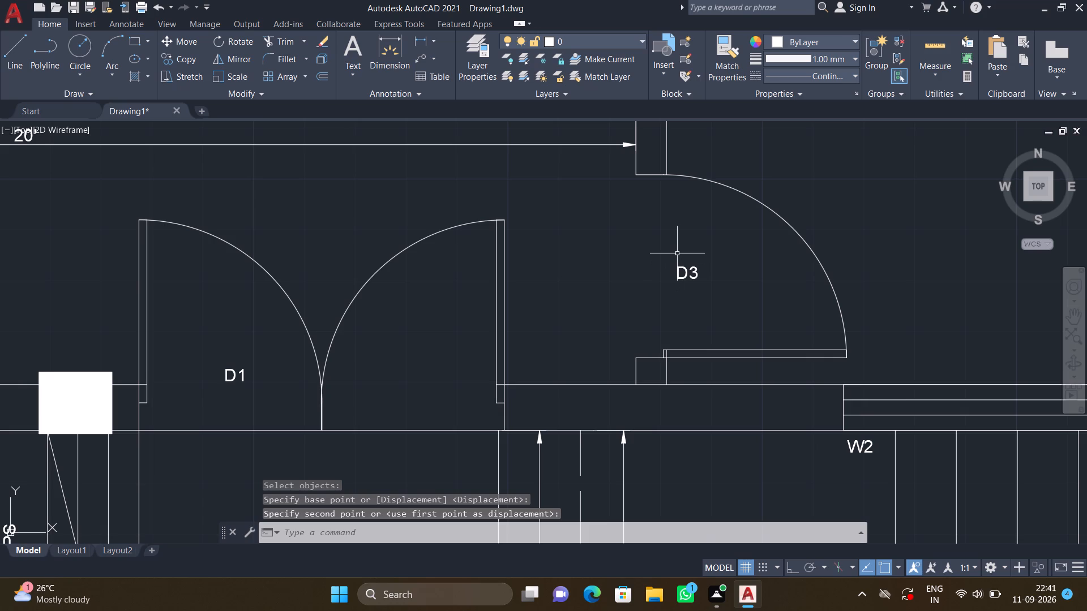
Add a multiline text label D4 in the door opening of the southeast toilet, beside the VW4 window.
scroll(689, 235, down, 3)
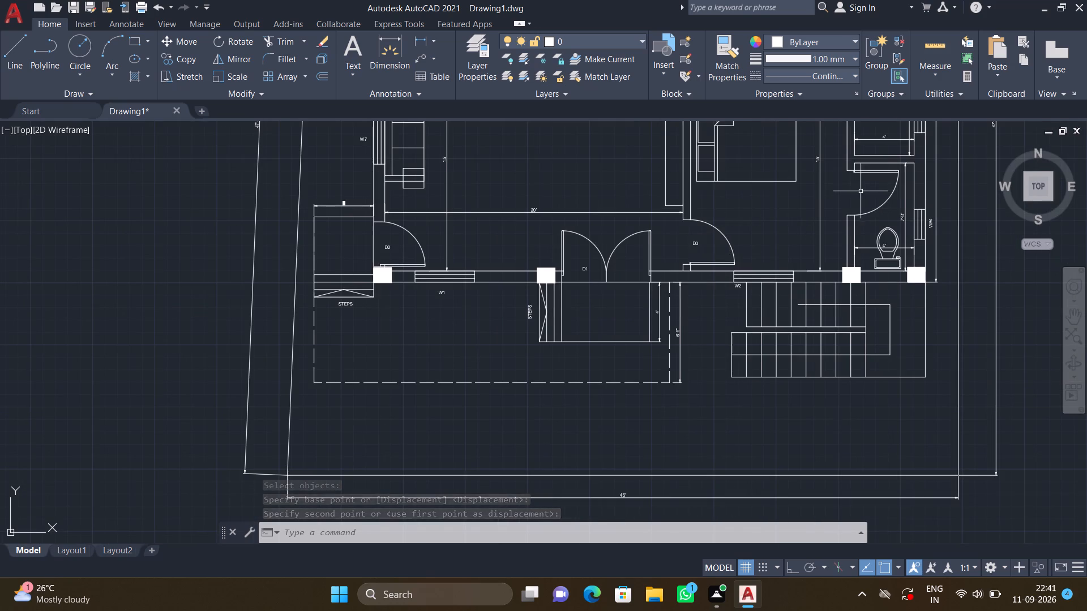
middle_drag(855, 194, 811, 278)
scroll(815, 278, up, 2)
text(MT)
key(Return)
click(783, 294)
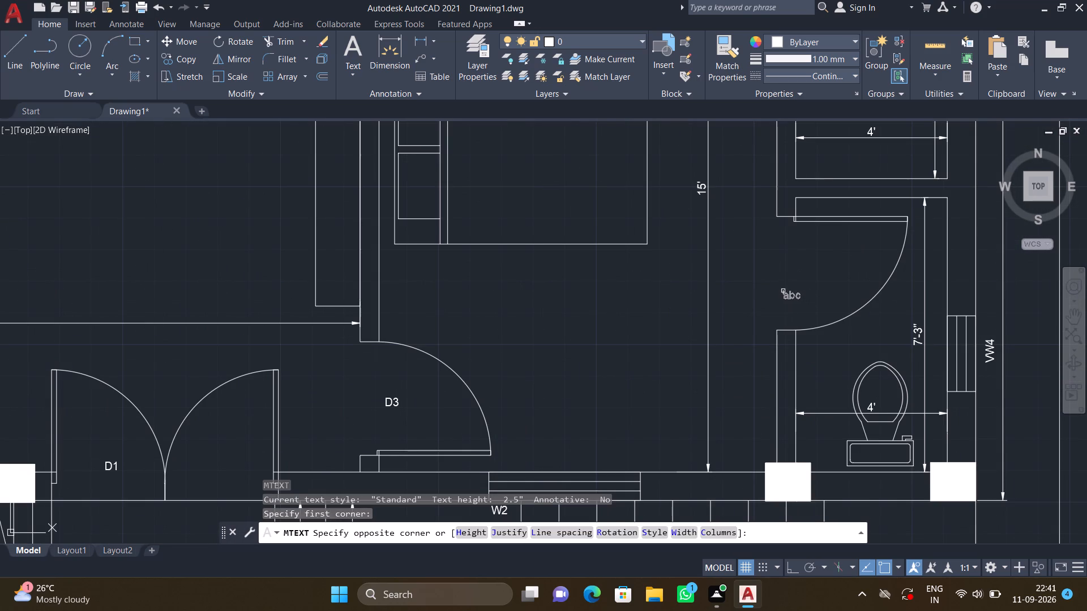
click(833, 243)
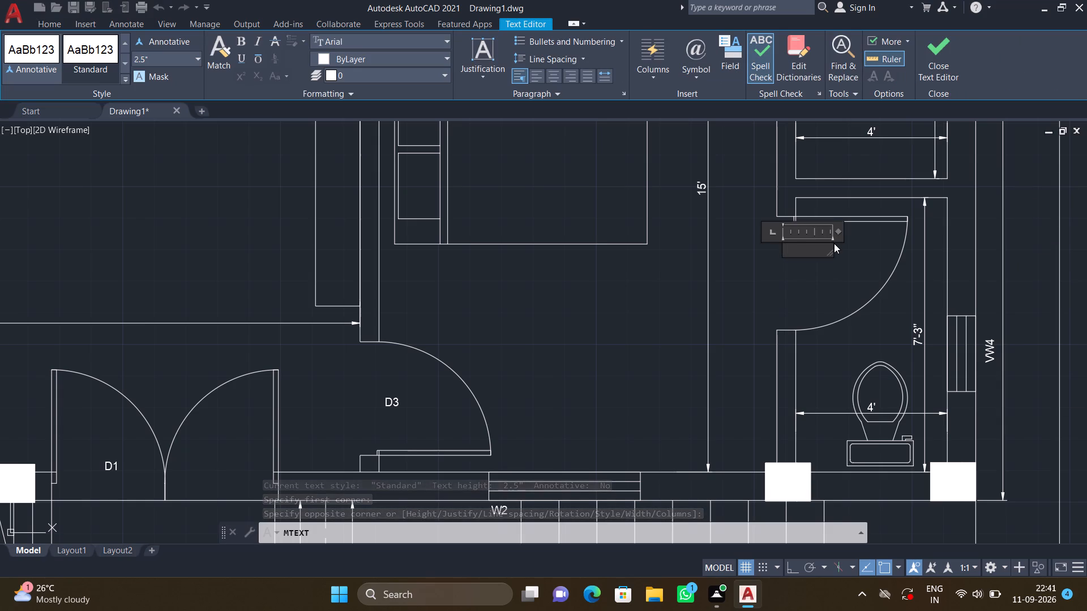
text(D4)
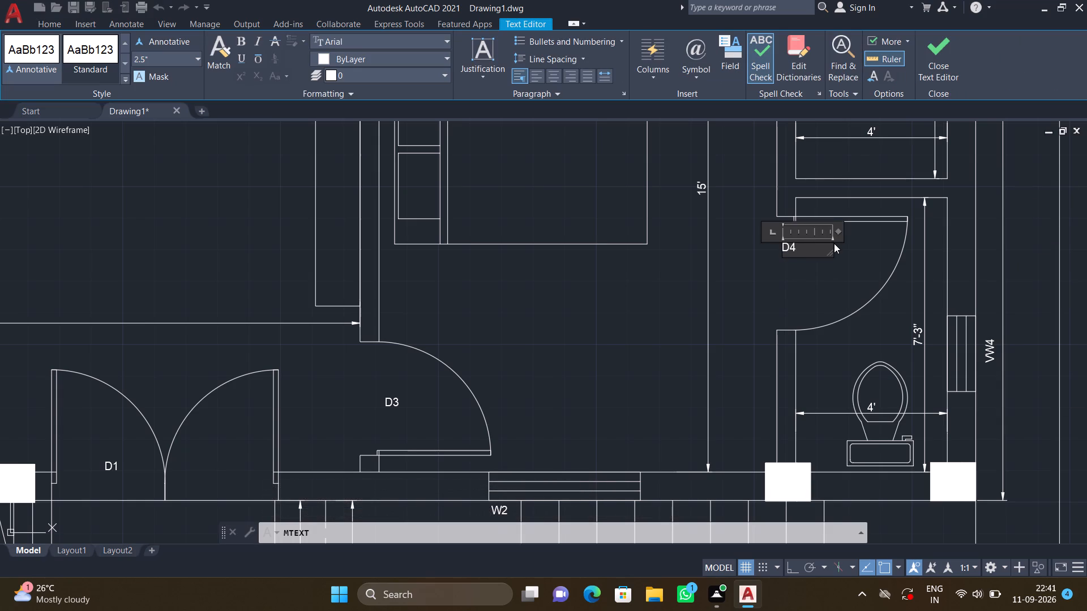
key(Return)
key(Escape)
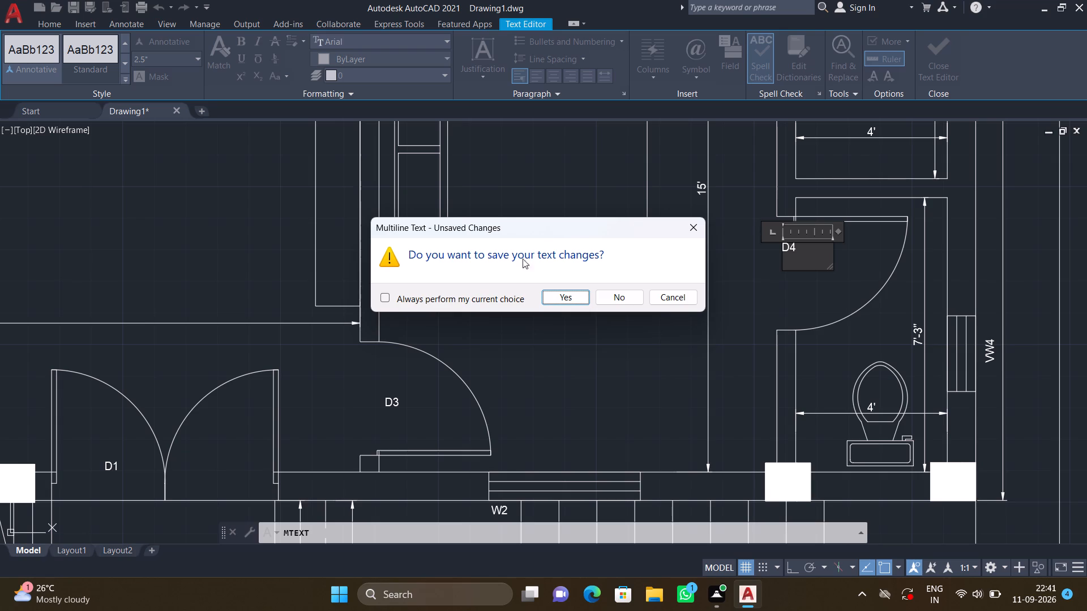
click(572, 298)
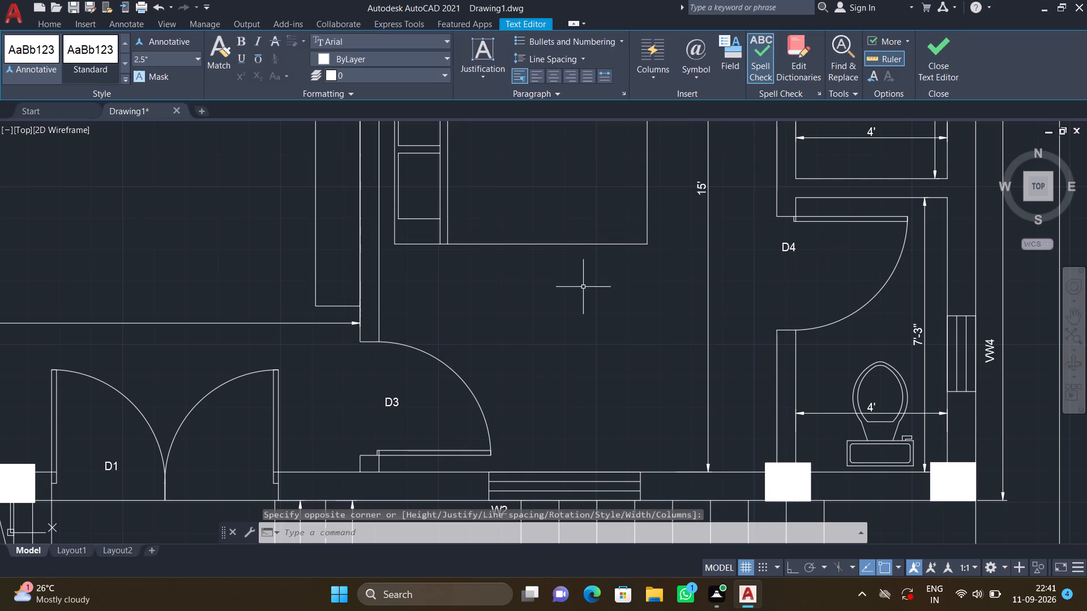
Move the D4 label diagonally down and east so it sits inside the toilet door's swing.
key(m)
key(Return)
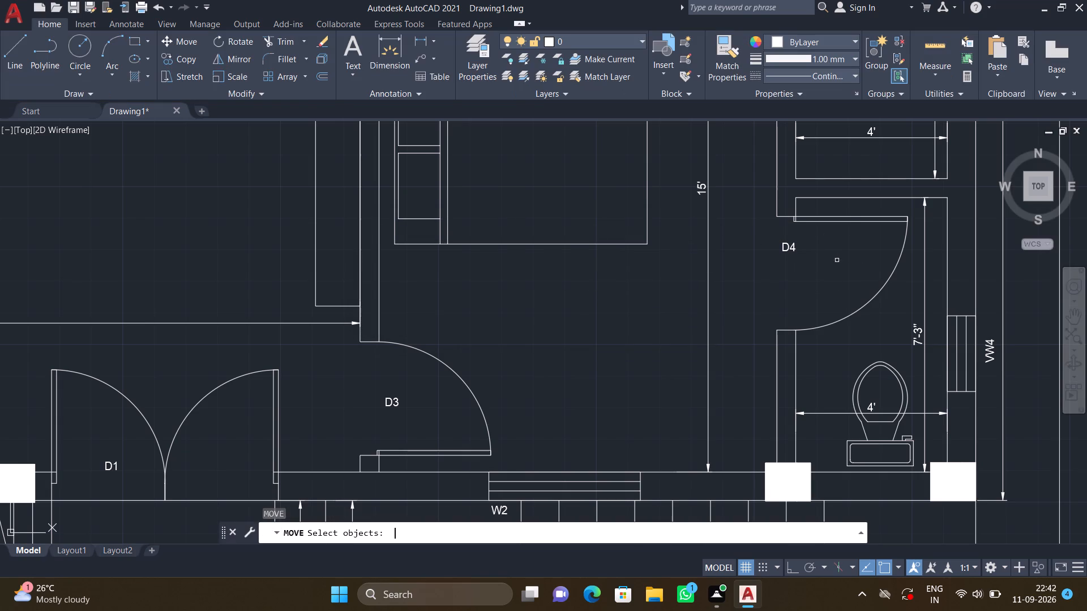
click(788, 247)
key(Return)
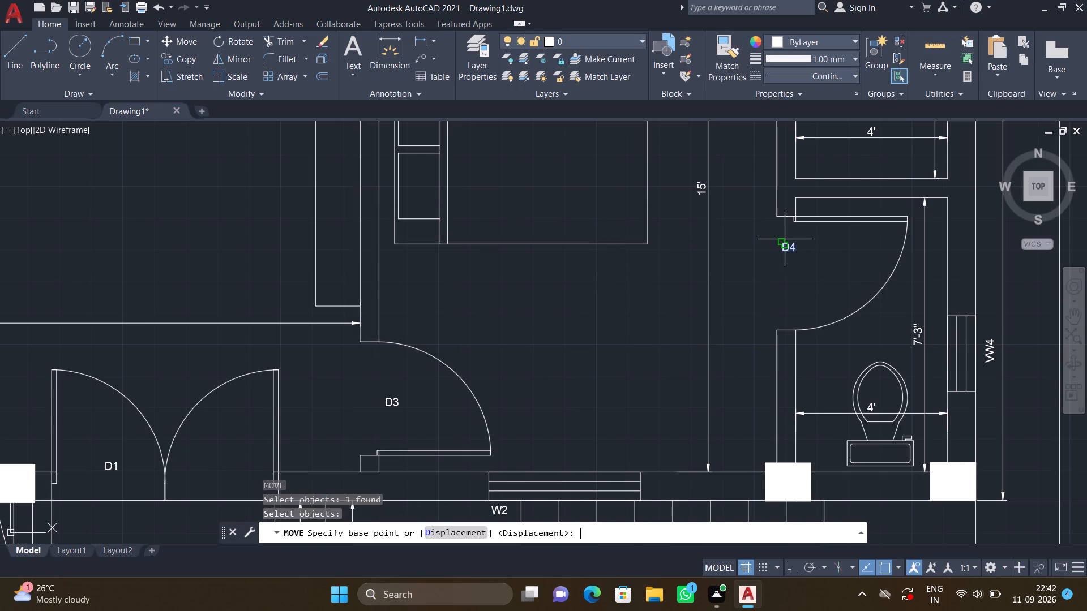
click(783, 242)
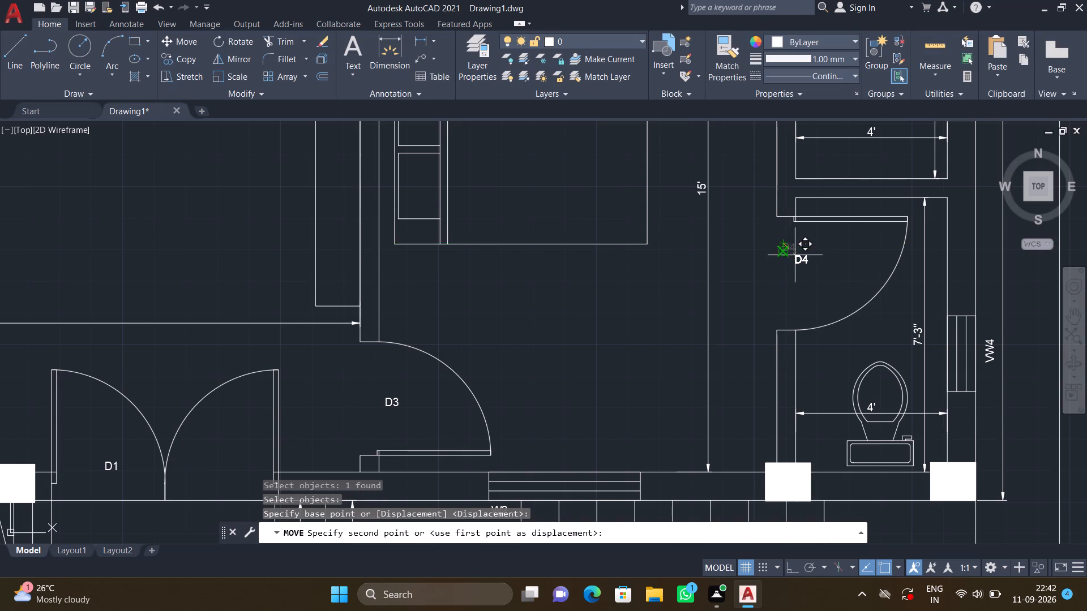
click(803, 270)
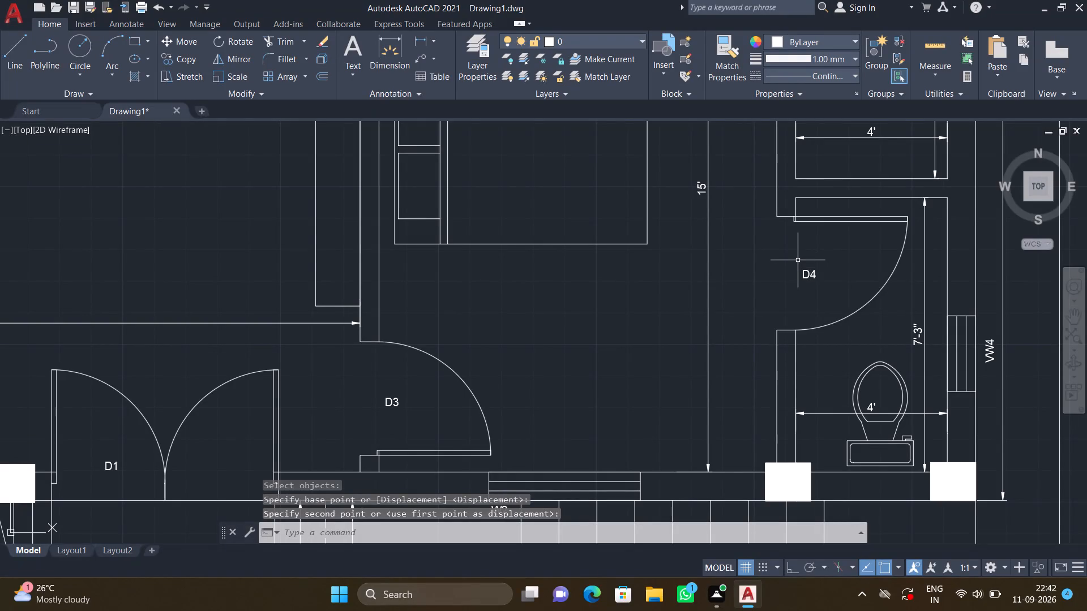
Add a multiline text label D5 in the north door opening of the 4' by 7'-3" room beside window VW3.
scroll(795, 240, down, 2)
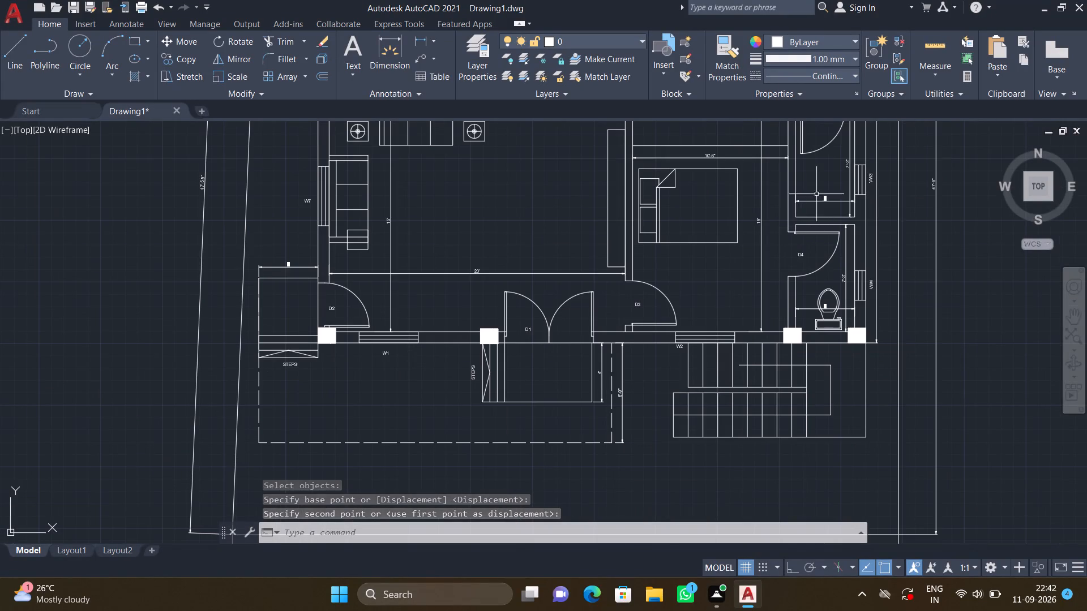
middle_drag(815, 187, 804, 292)
scroll(804, 226, up, 2)
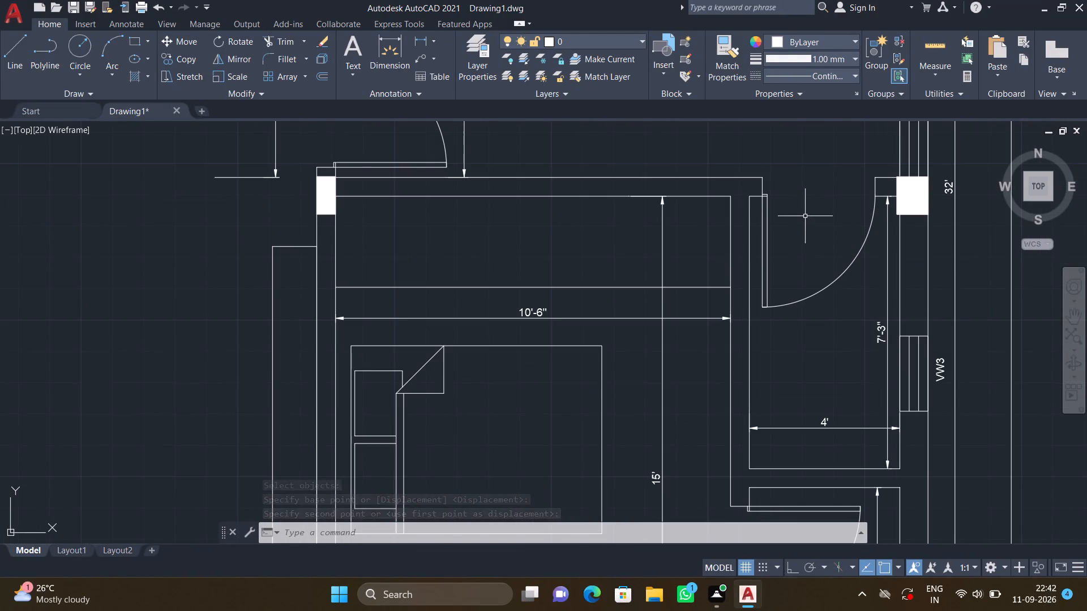
key(m)
key(t)
key(Return)
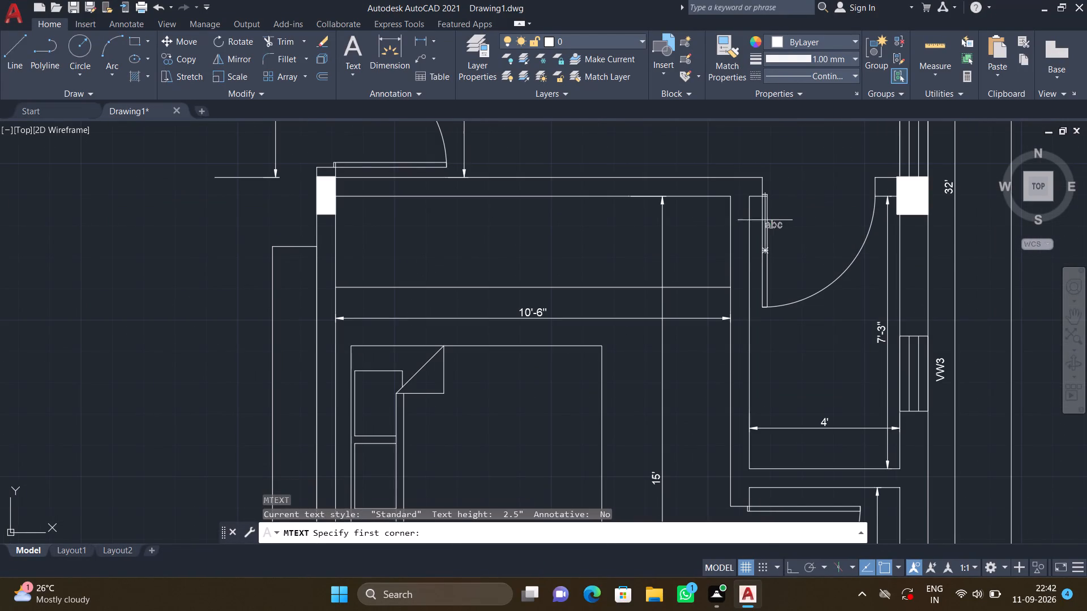
click(790, 213)
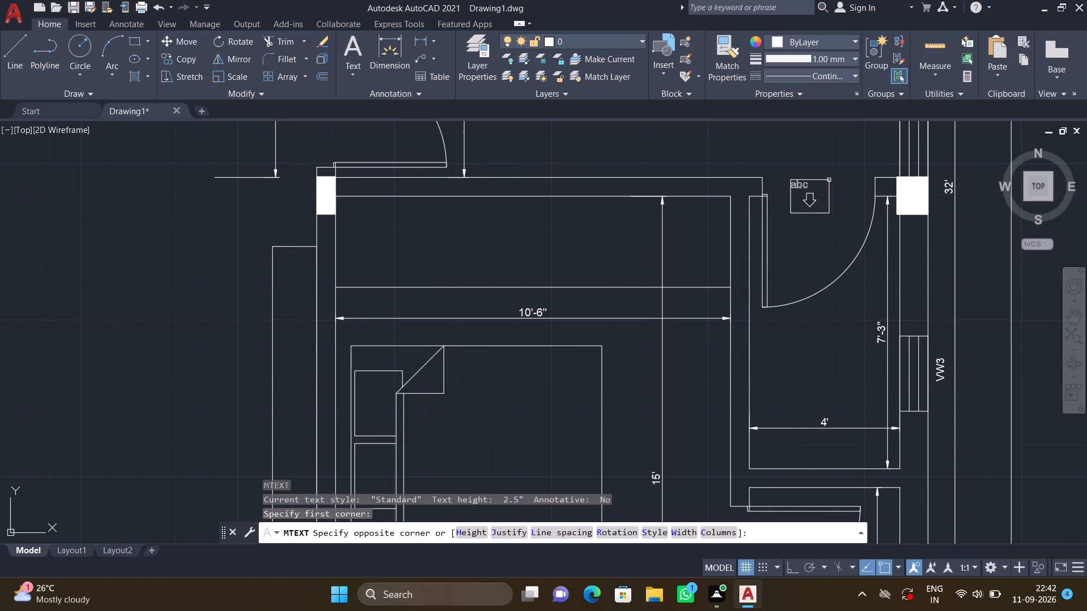
click(832, 177)
text(D5)
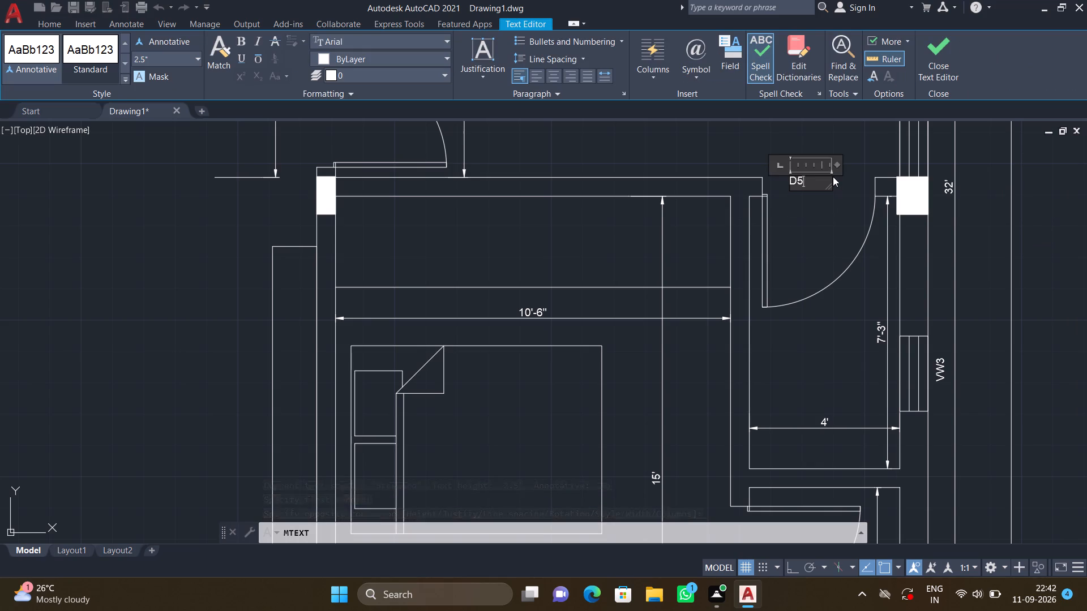
key(Return)
key(Escape)
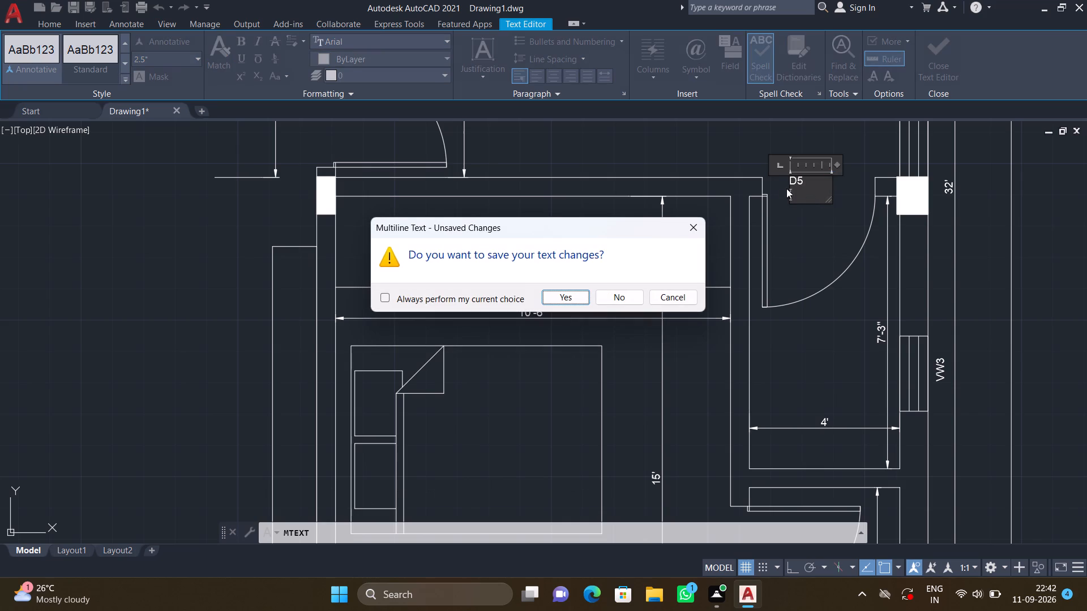
click(571, 298)
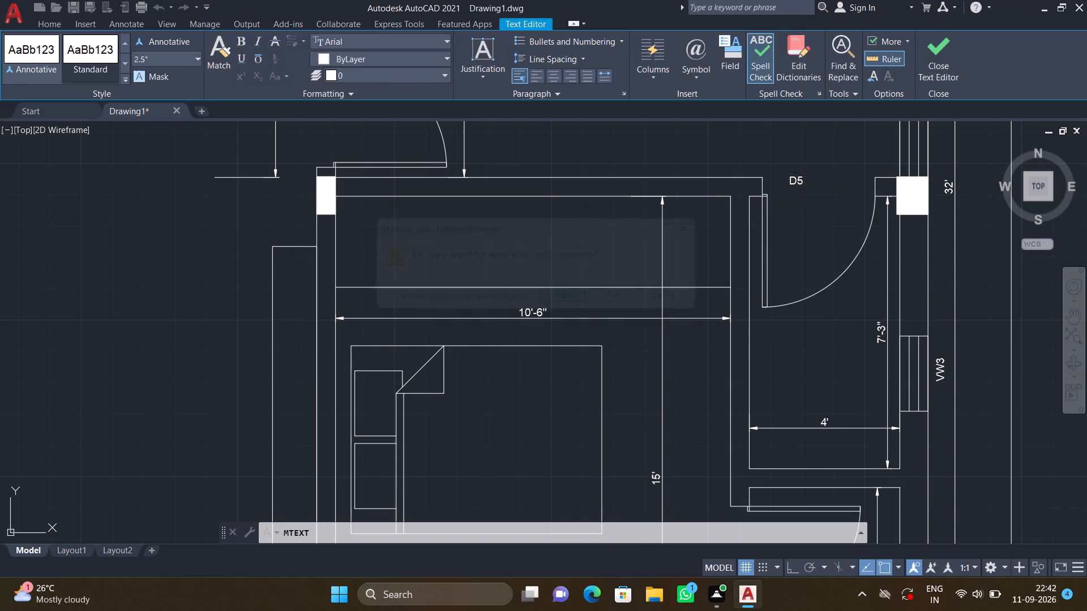
Move the D5 label diagonally down and east, toward the middle of its door opening.
key(m)
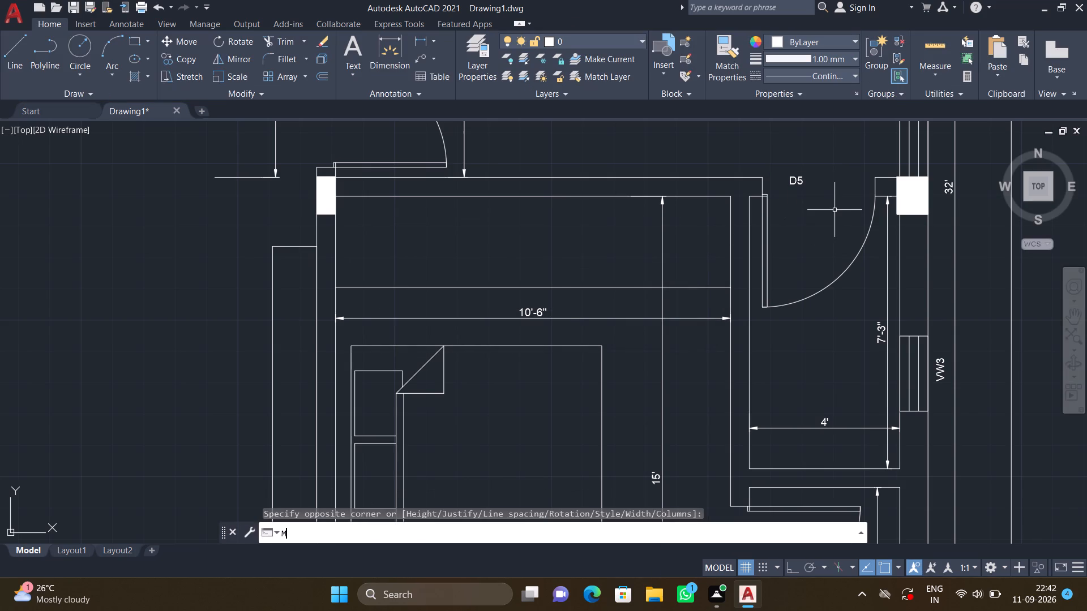
key(Return)
click(803, 178)
key(Return)
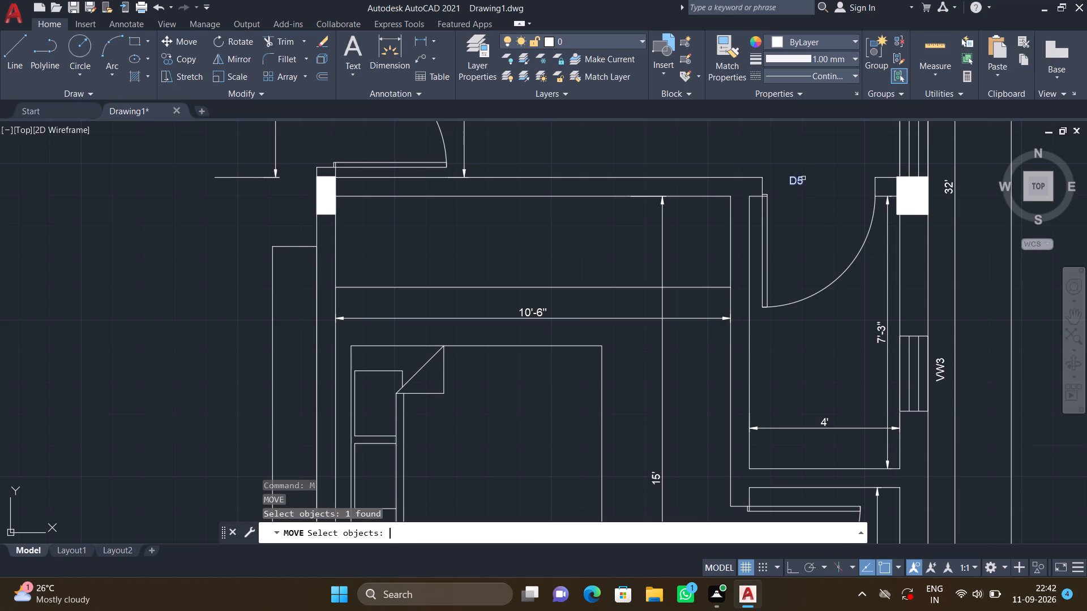
click(788, 173)
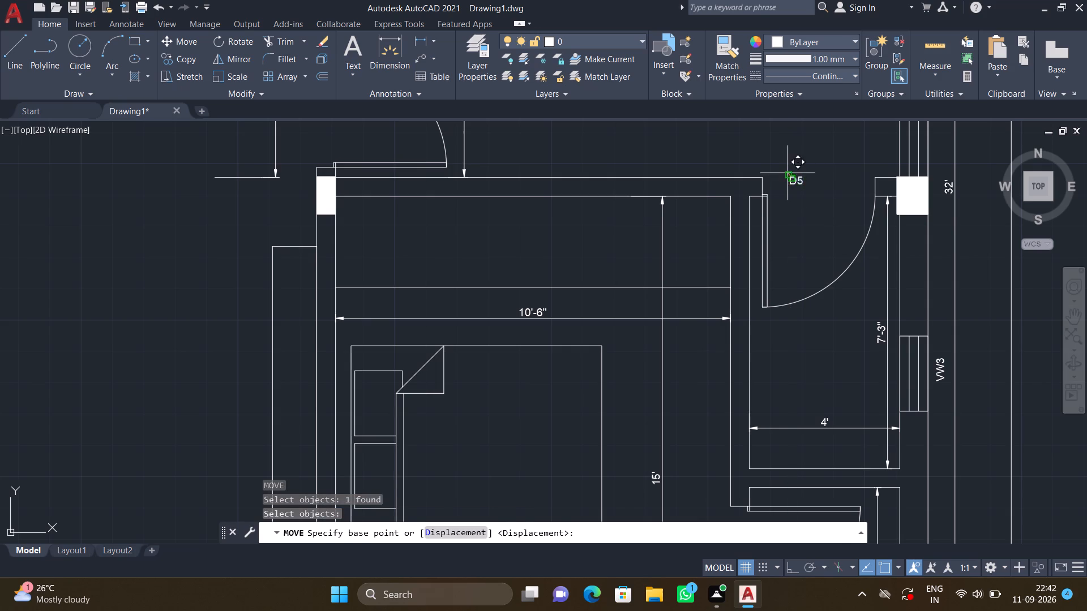
click(815, 188)
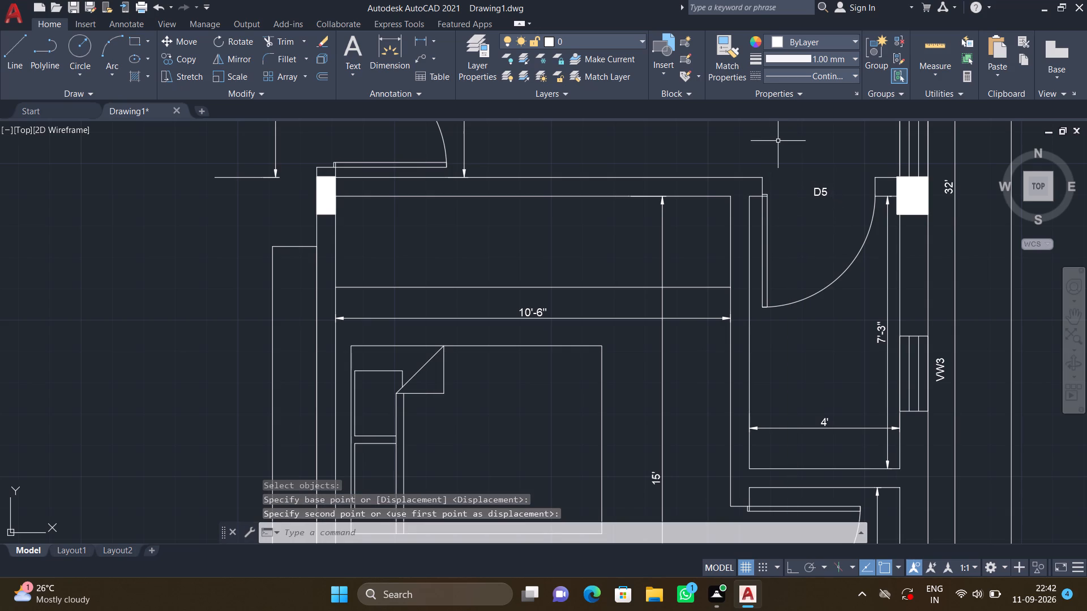
Add a multiline text label D6 in the door opening of the 15'-wide northeast bedroom.
scroll(772, 134, down, 1)
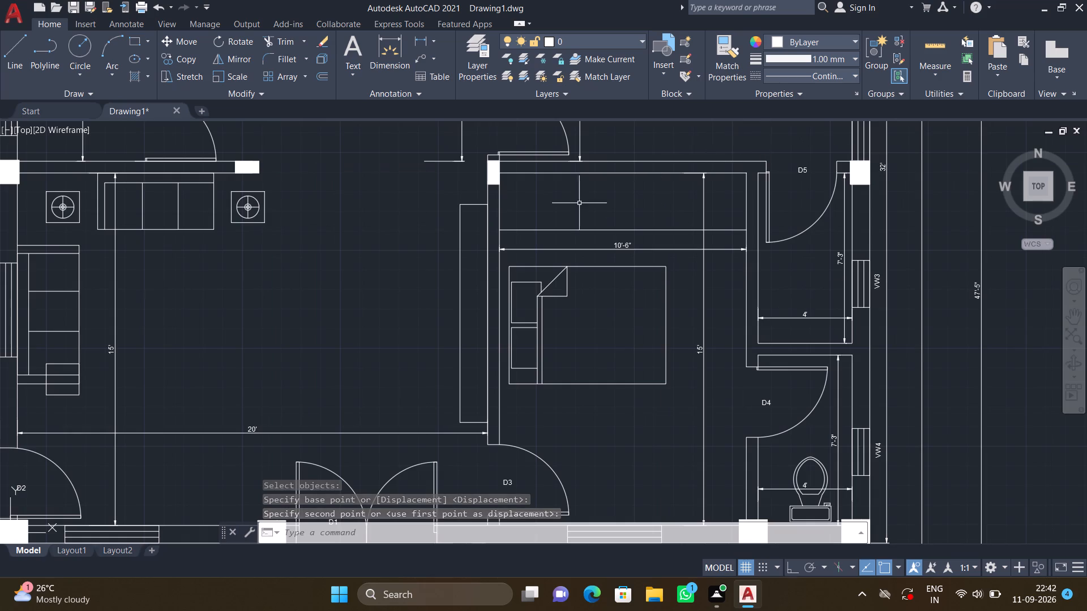
scroll(560, 214, down, 2)
middle_drag(537, 173, 602, 329)
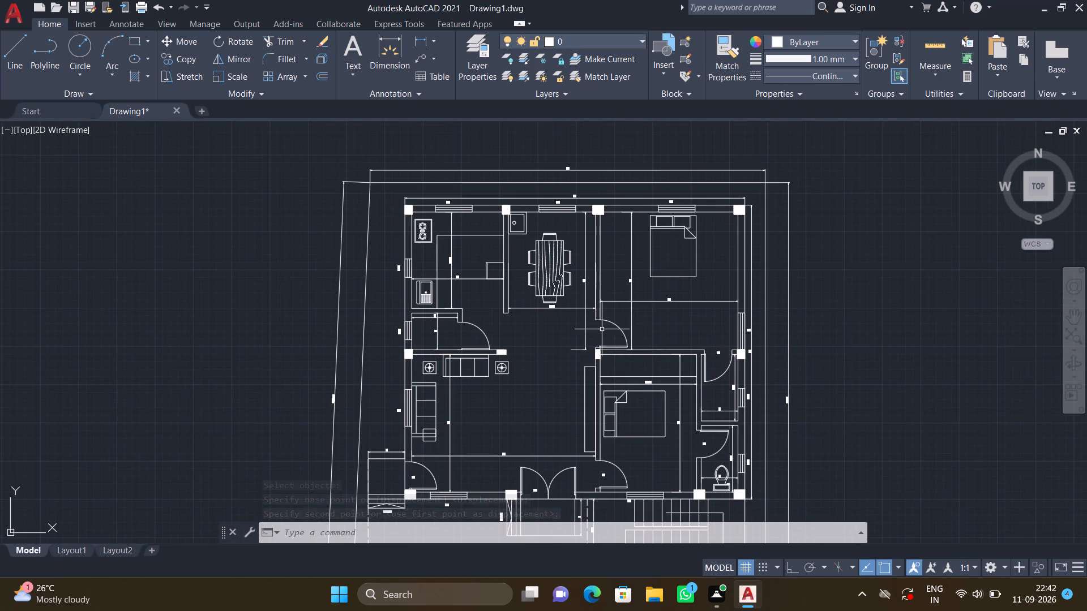
scroll(589, 336, up, 3)
text(MT)
key(Return)
click(615, 342)
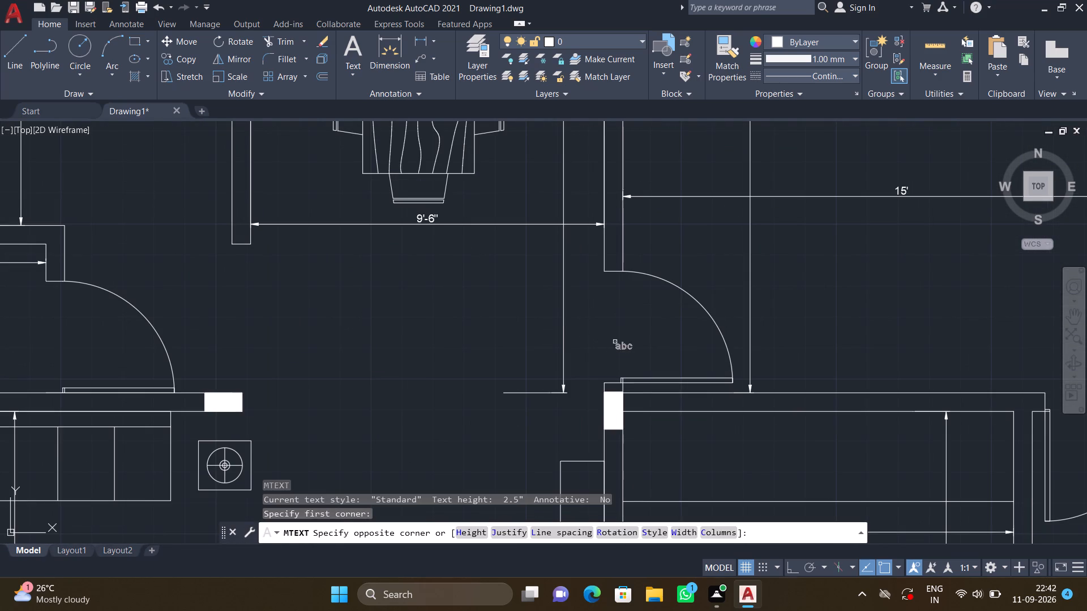
click(651, 299)
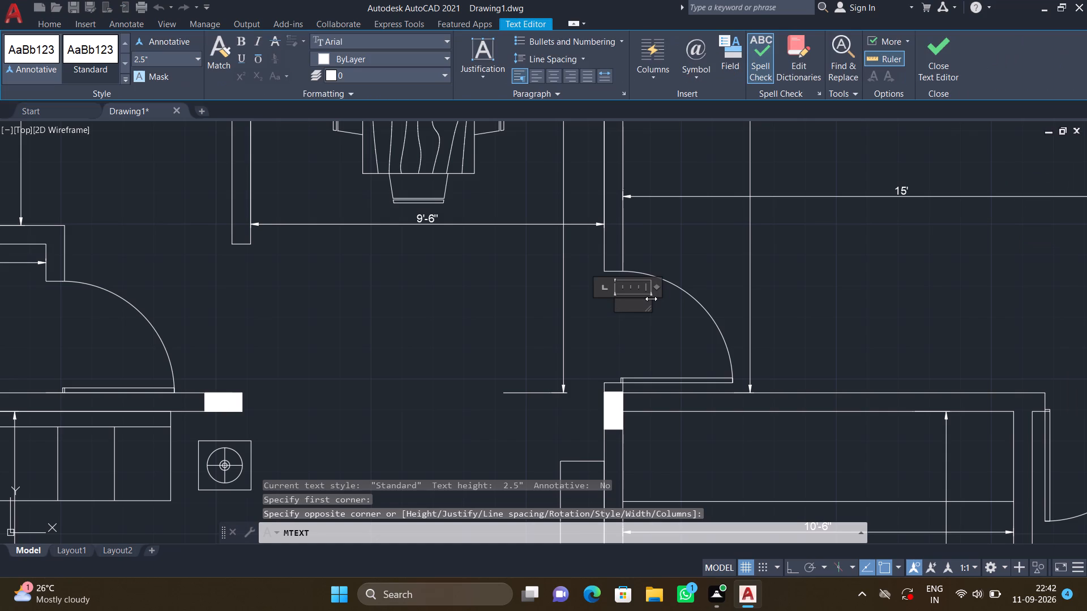
text(D6)
key(Return)
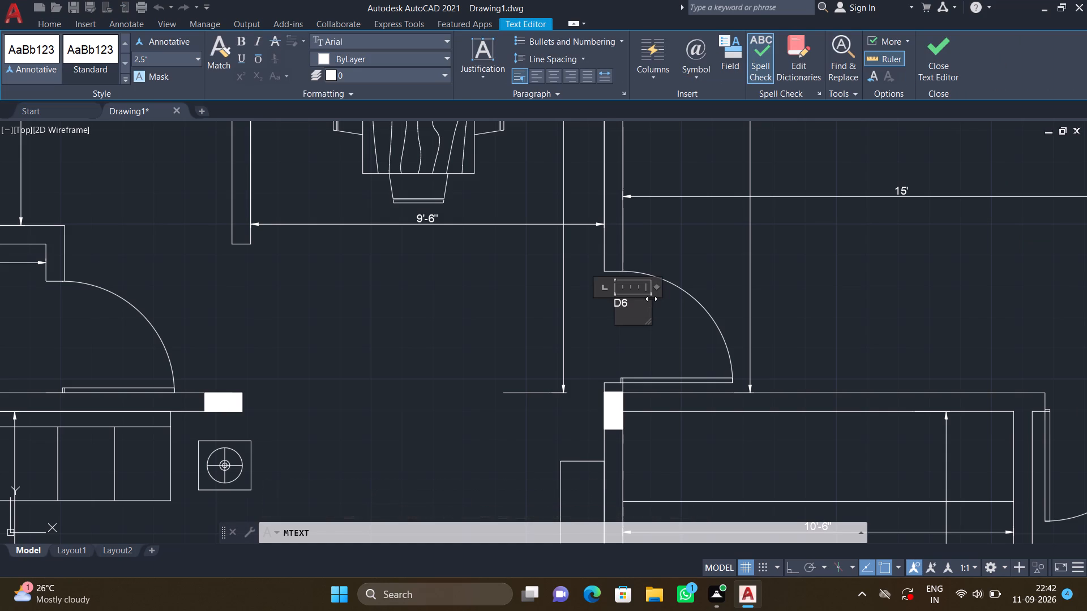
key(Escape)
click(577, 296)
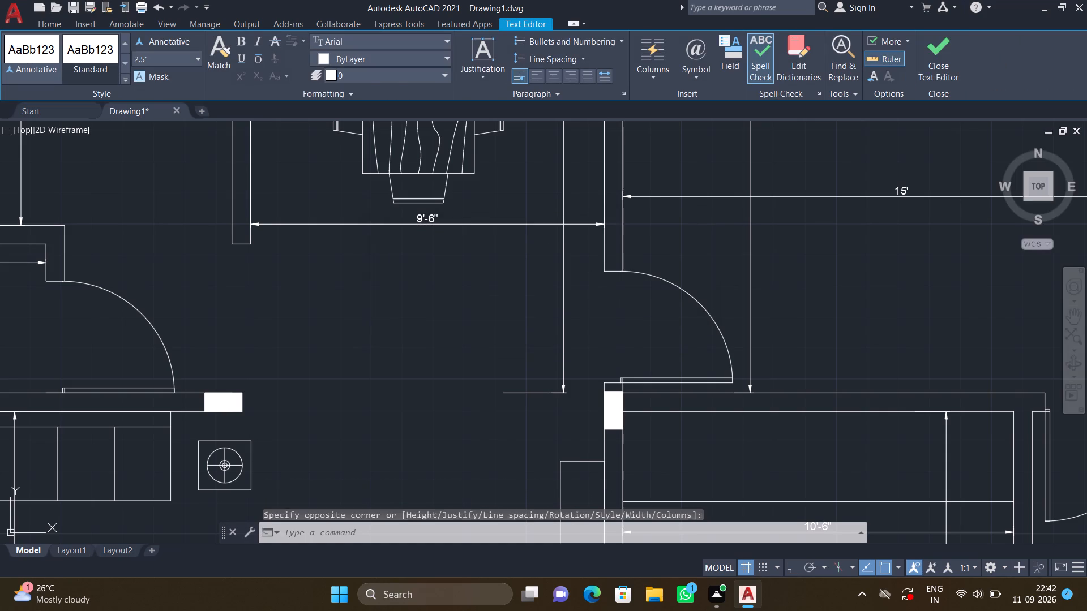
Move the D6 label down and slightly east, inside the northeast bedroom door's swing.
key(m)
key(Return)
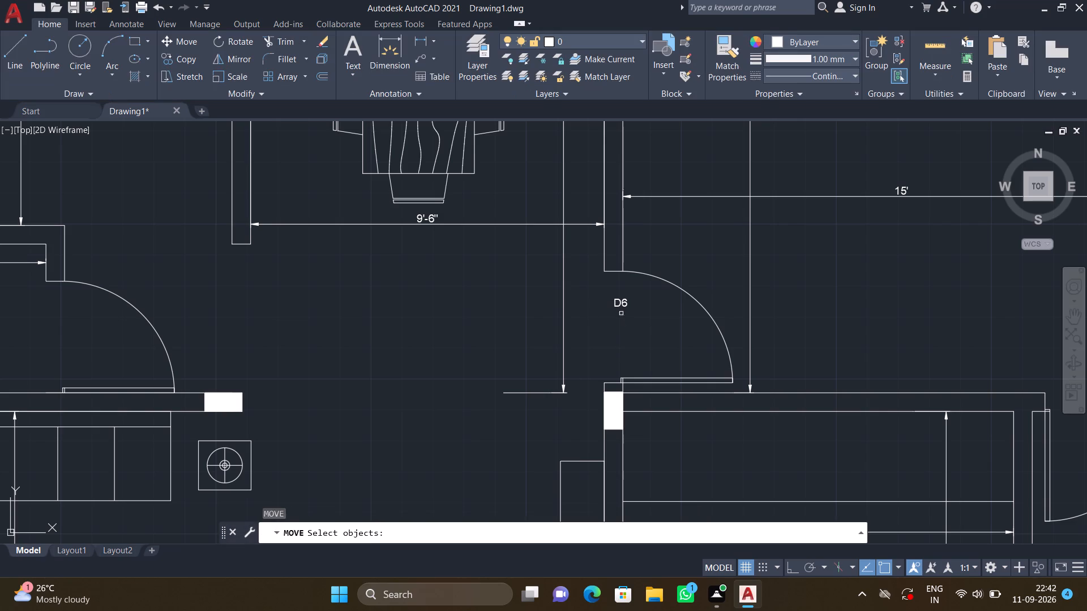
click(619, 304)
key(Return)
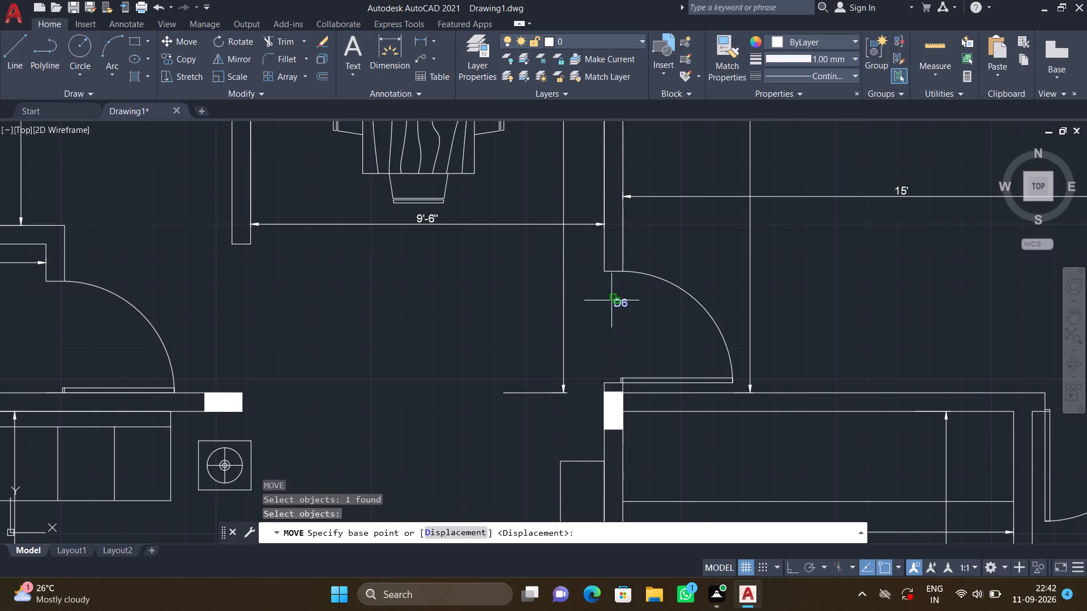
click(611, 300)
click(627, 331)
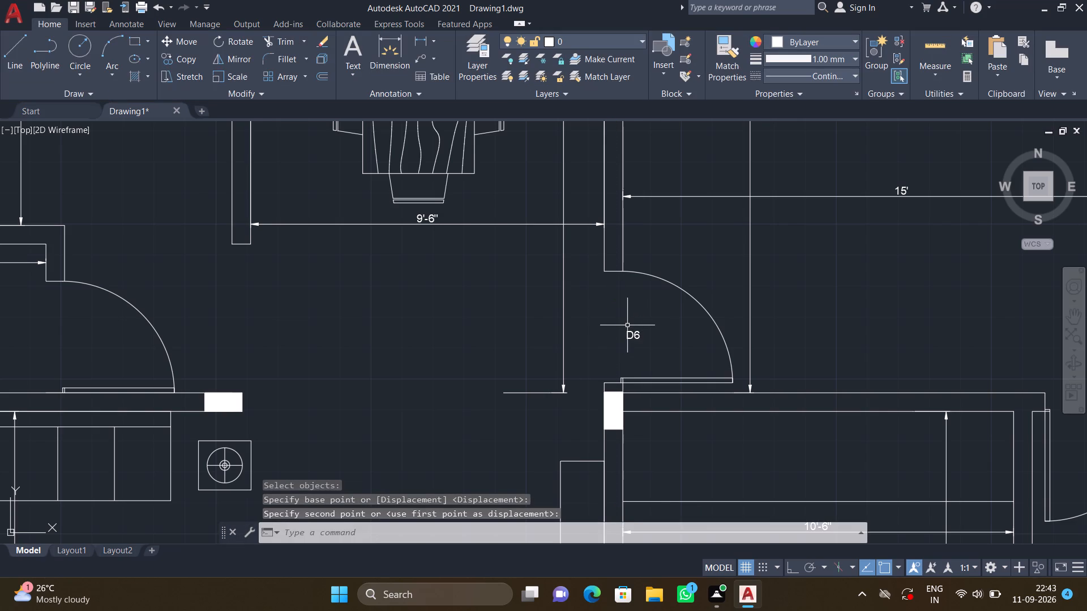
Add a multiline text label D7 just east of the door swing of the 5' by 4' room beside window VW1.
scroll(627, 325, down, 1)
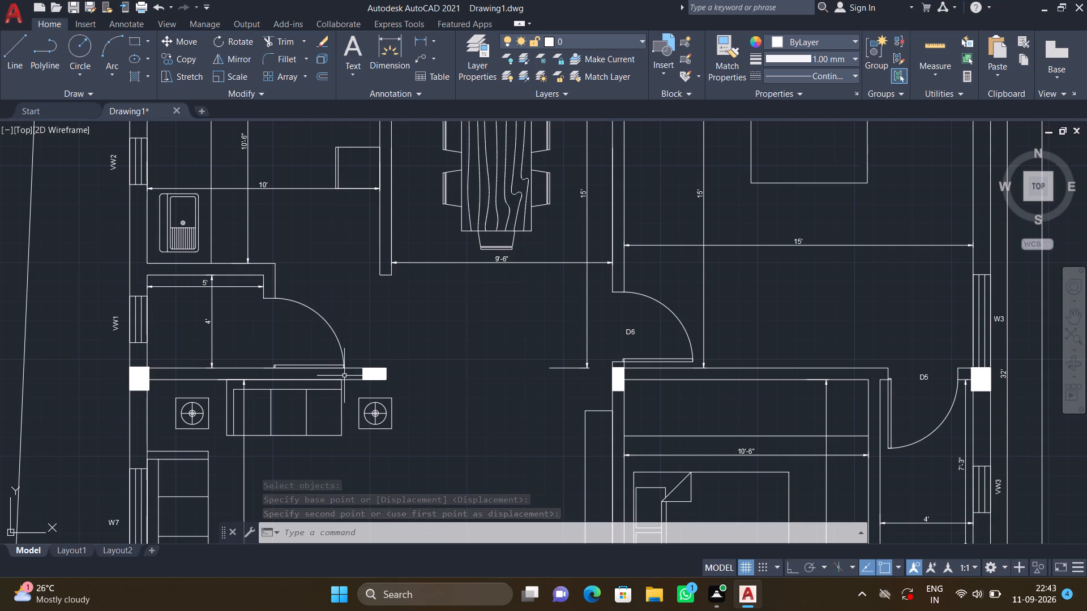
scroll(346, 342, up, 2)
key(m)
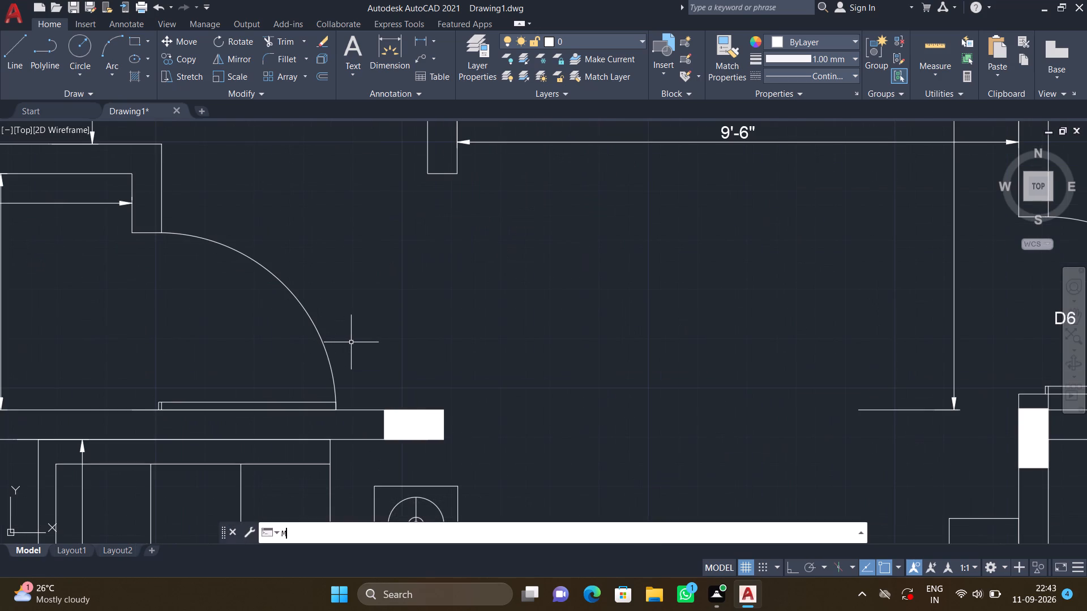
key(t)
key(Return)
click(349, 332)
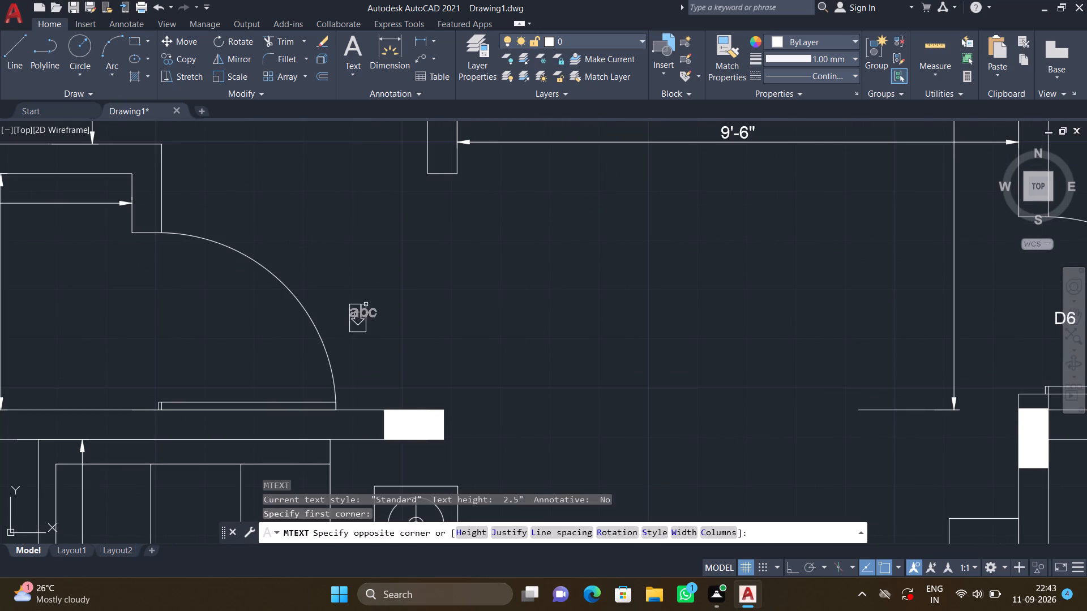
click(435, 303)
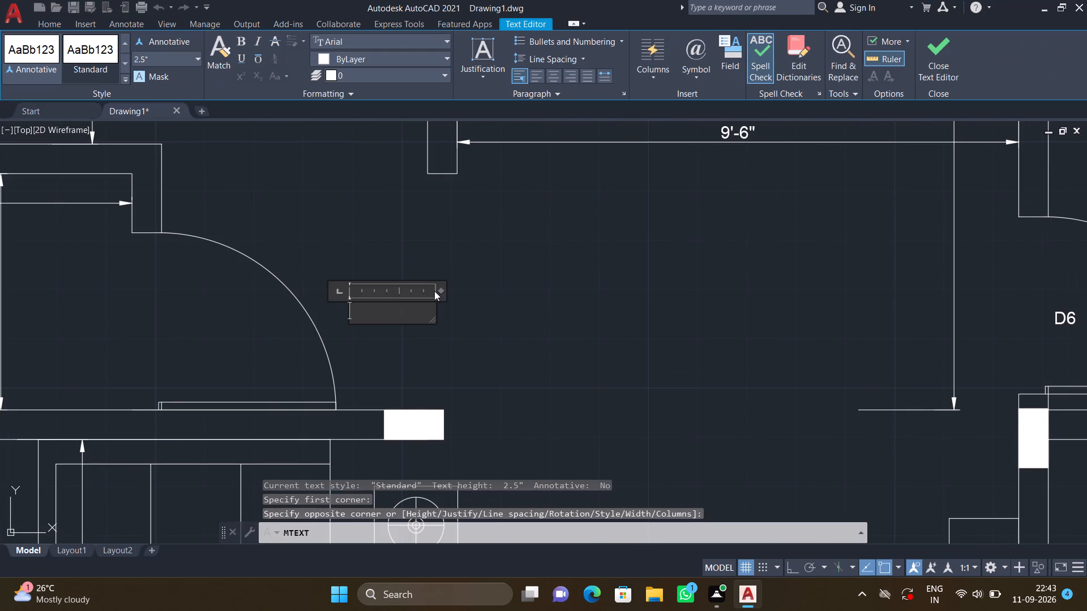
key(d)
key(7)
key(Return)
key(Escape)
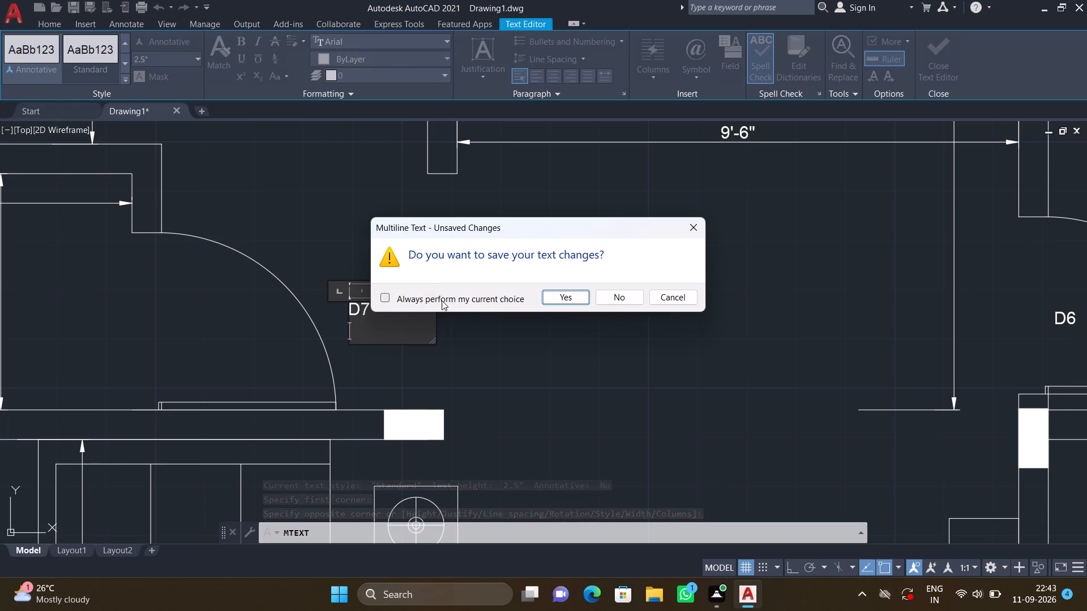
click(555, 293)
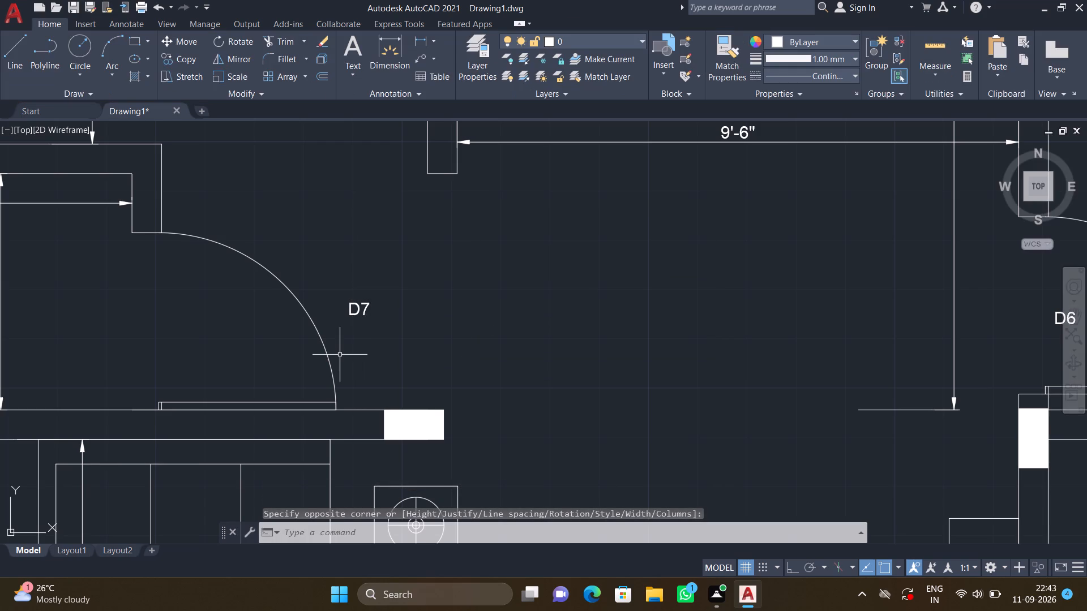
Move the D7 label diagonally down and east, to just above the column at the end of the wall.
key(m)
key(Return)
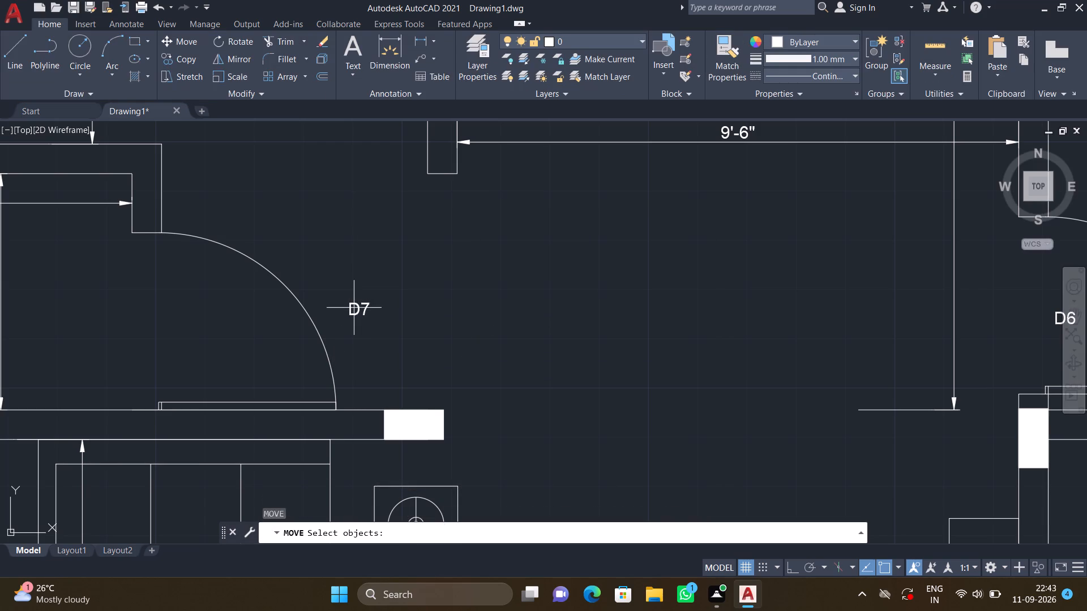
click(354, 308)
key(Escape)
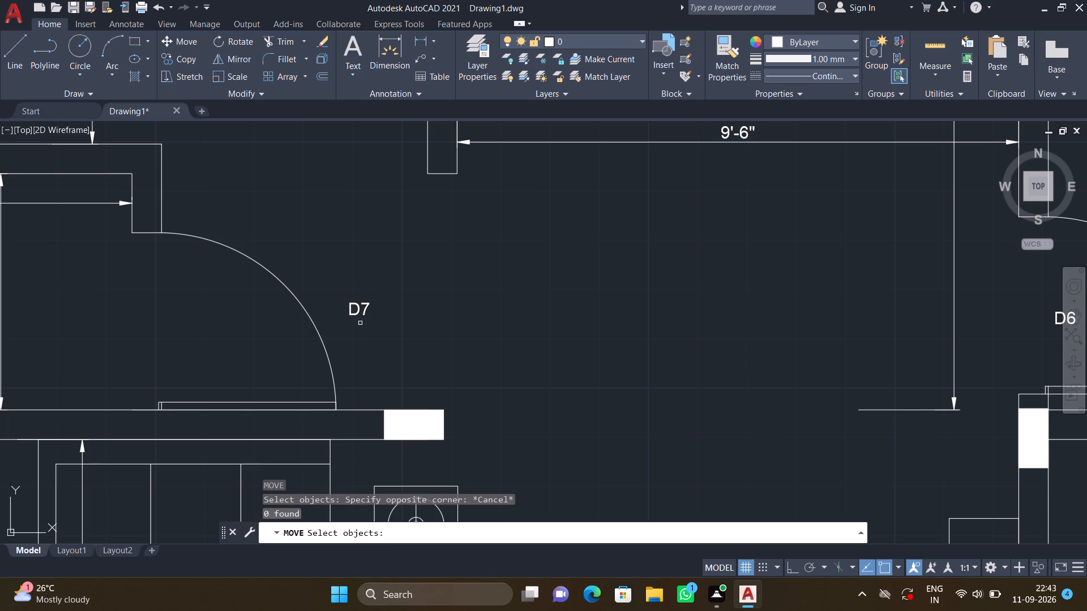
click(360, 314)
key(Return)
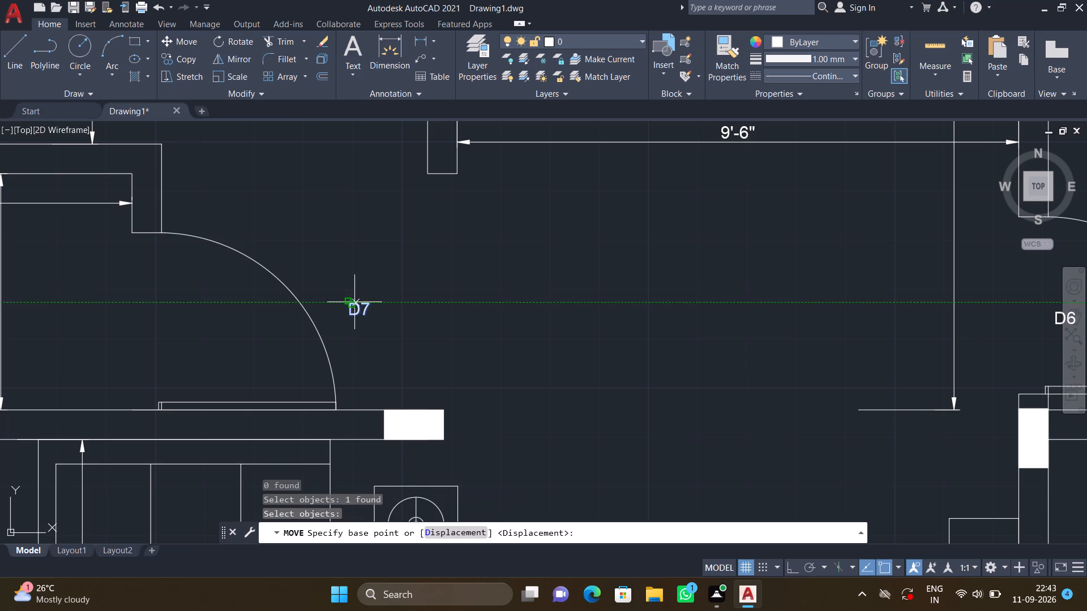
drag(350, 299, 356, 306)
click(386, 337)
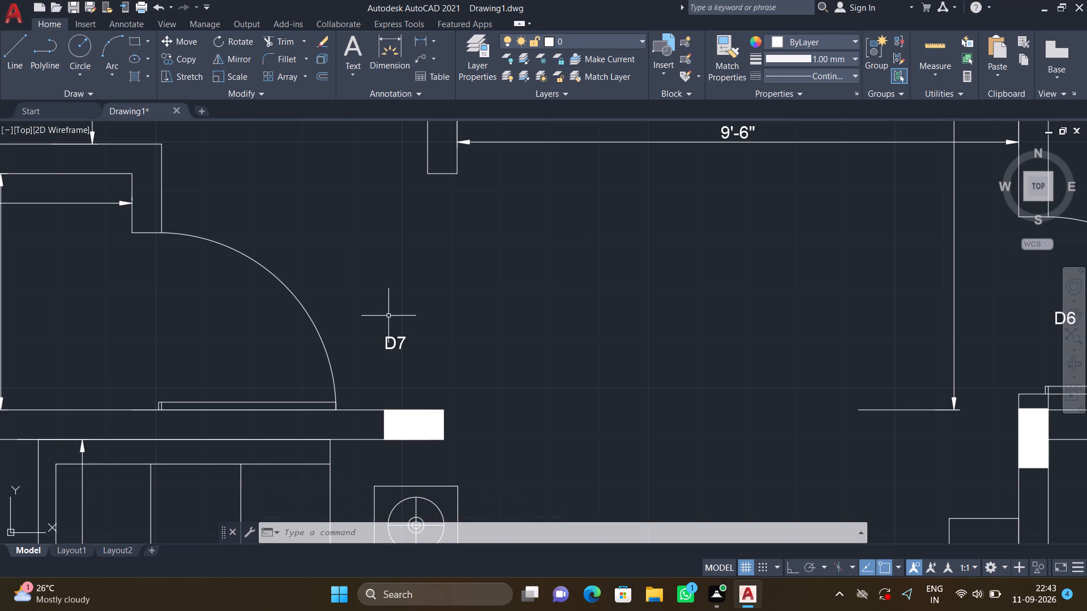
Add a multiline text label D8 just below the washbasin in the northwest corner of the dining area.
scroll(399, 315, down, 2)
middle_drag(362, 246, 439, 438)
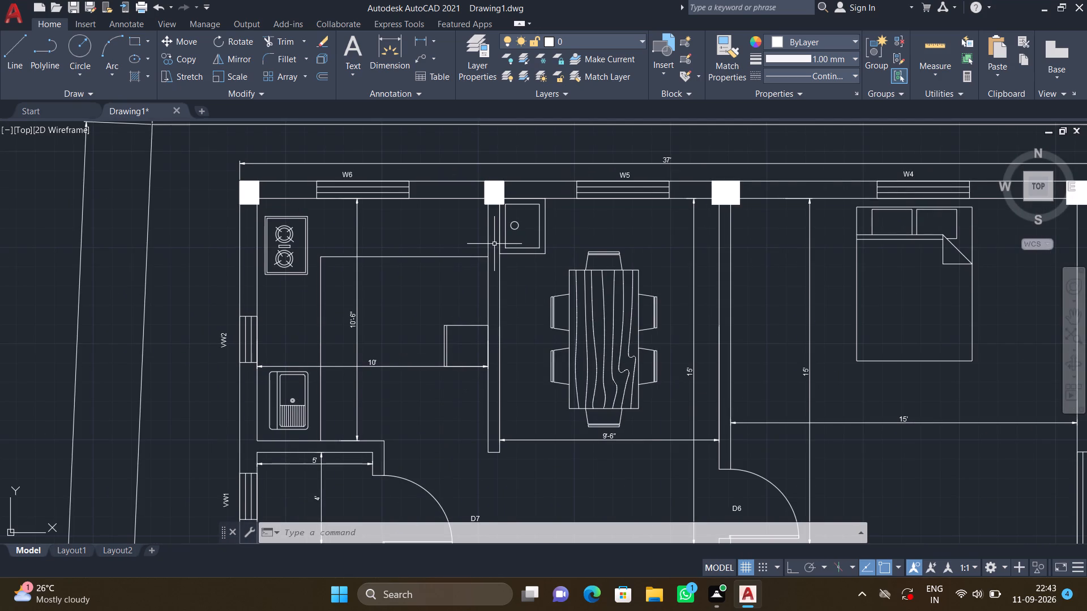
scroll(536, 285, up, 1)
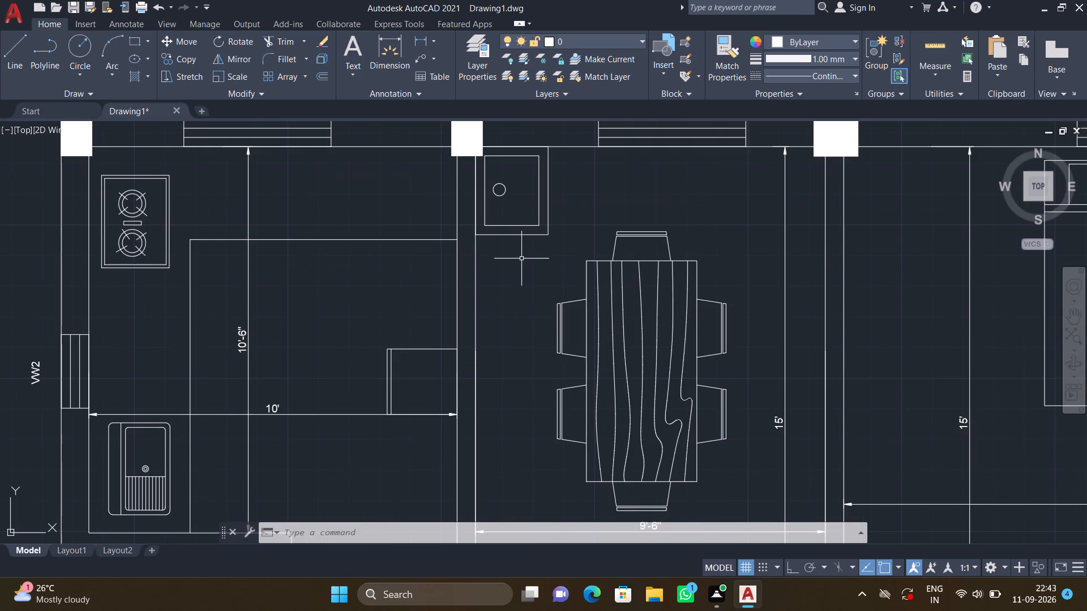
text(MT)
key(Return)
drag(517, 294, 511, 282)
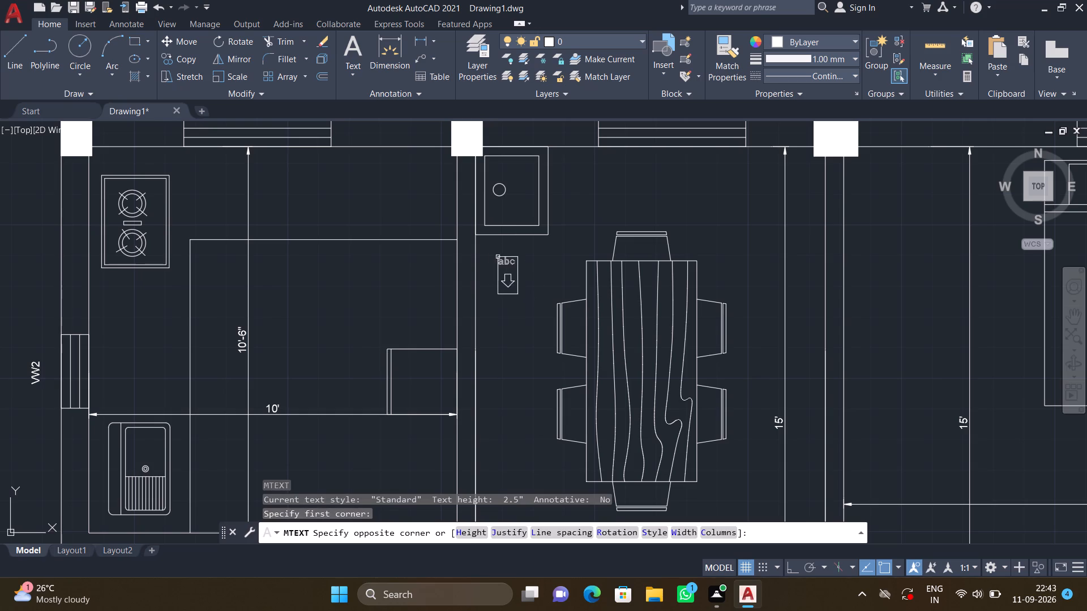
click(537, 264)
key(d)
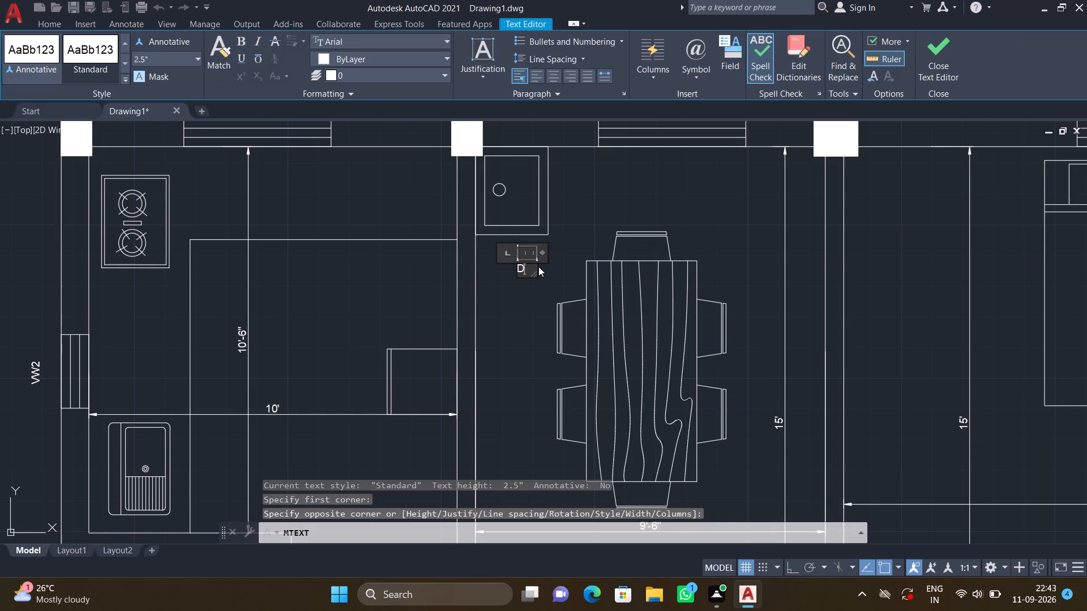
key(8)
key(Return)
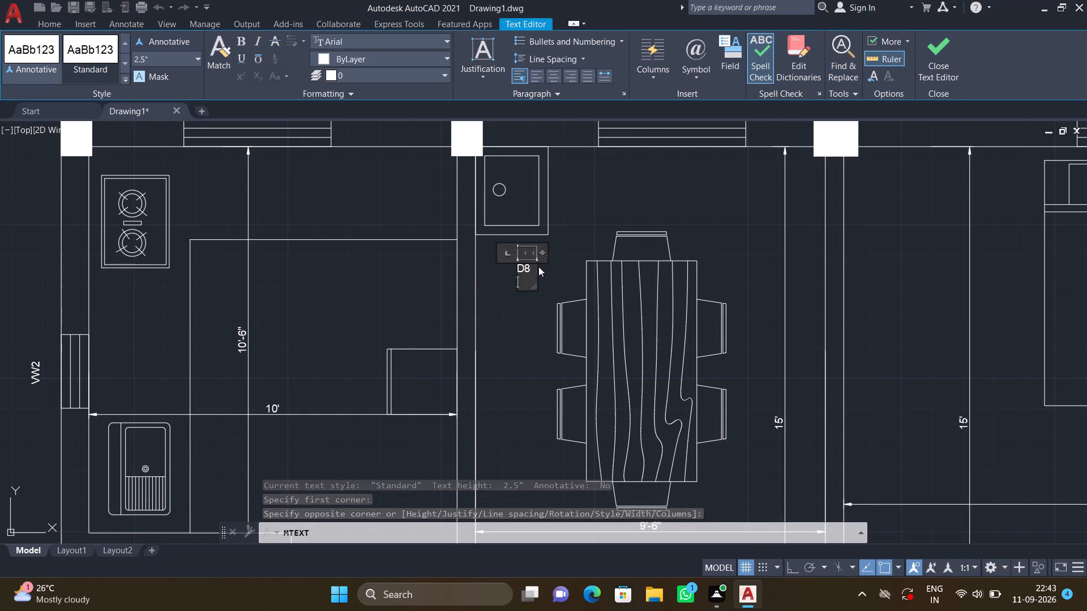
key(Escape)
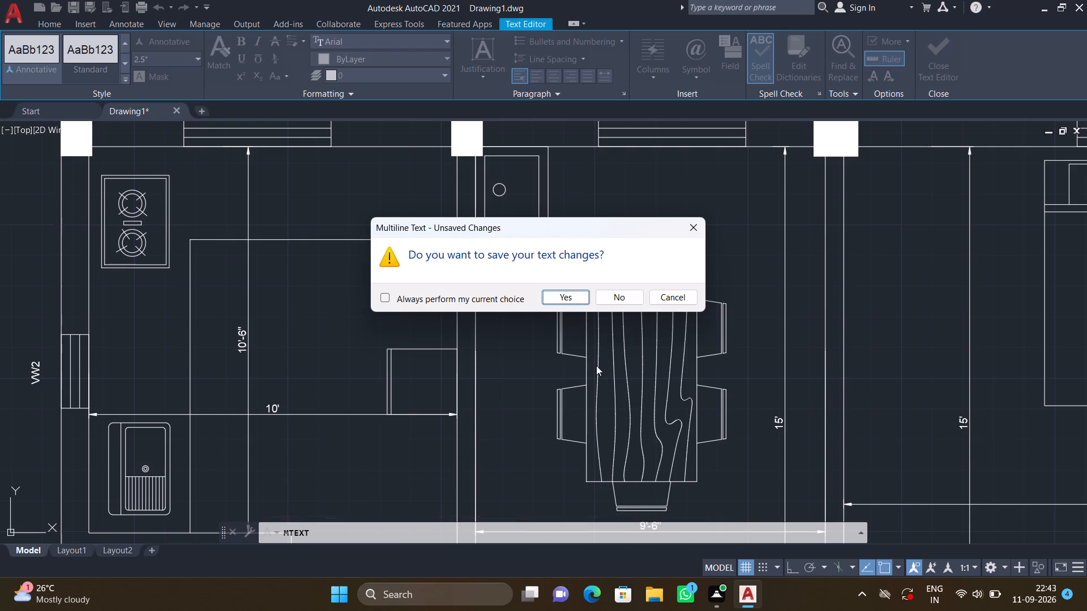
click(568, 293)
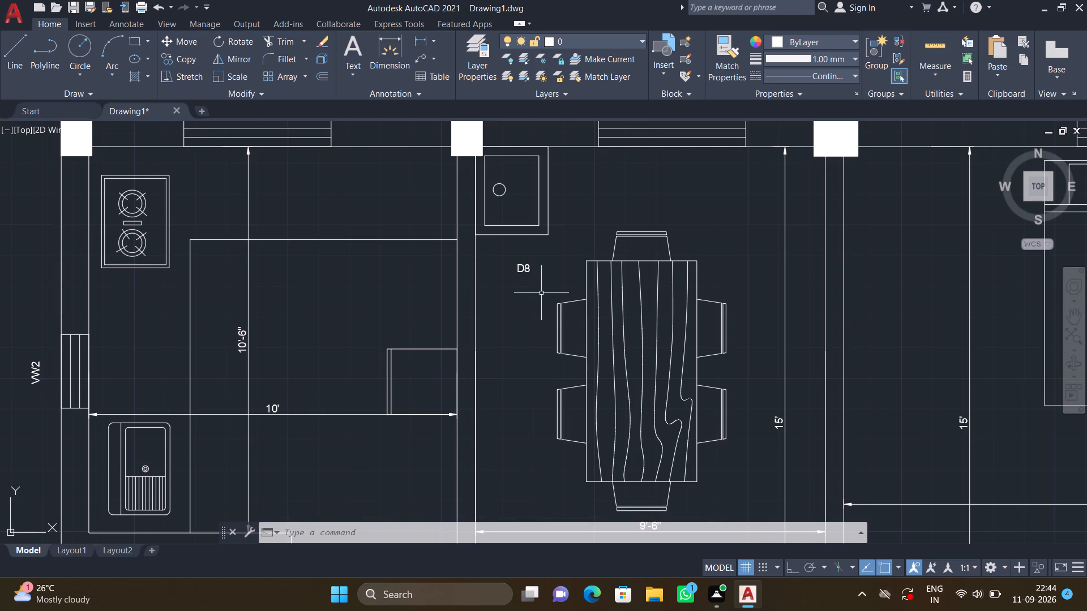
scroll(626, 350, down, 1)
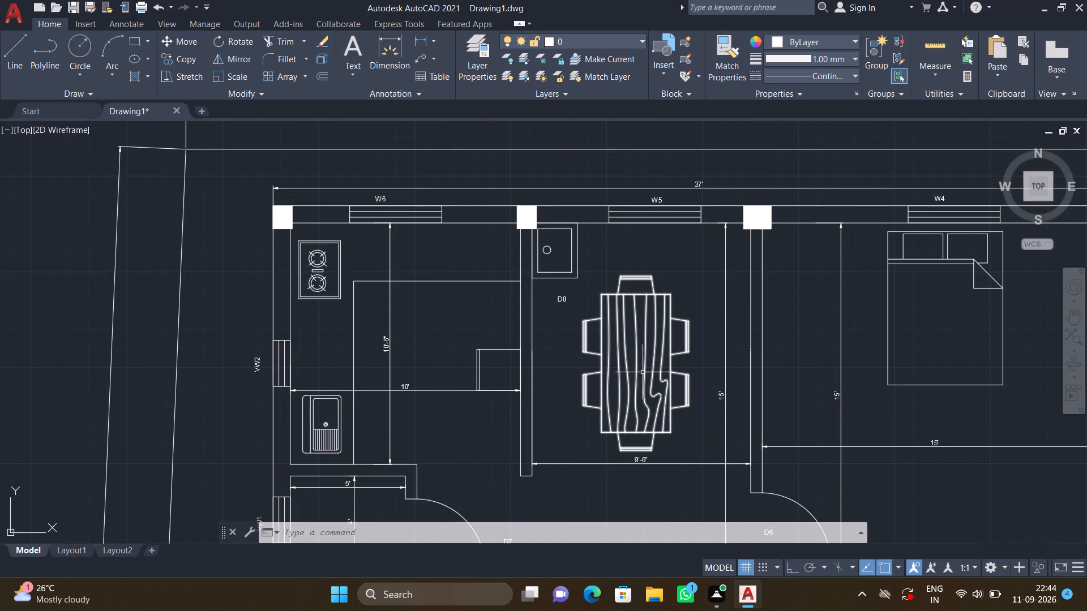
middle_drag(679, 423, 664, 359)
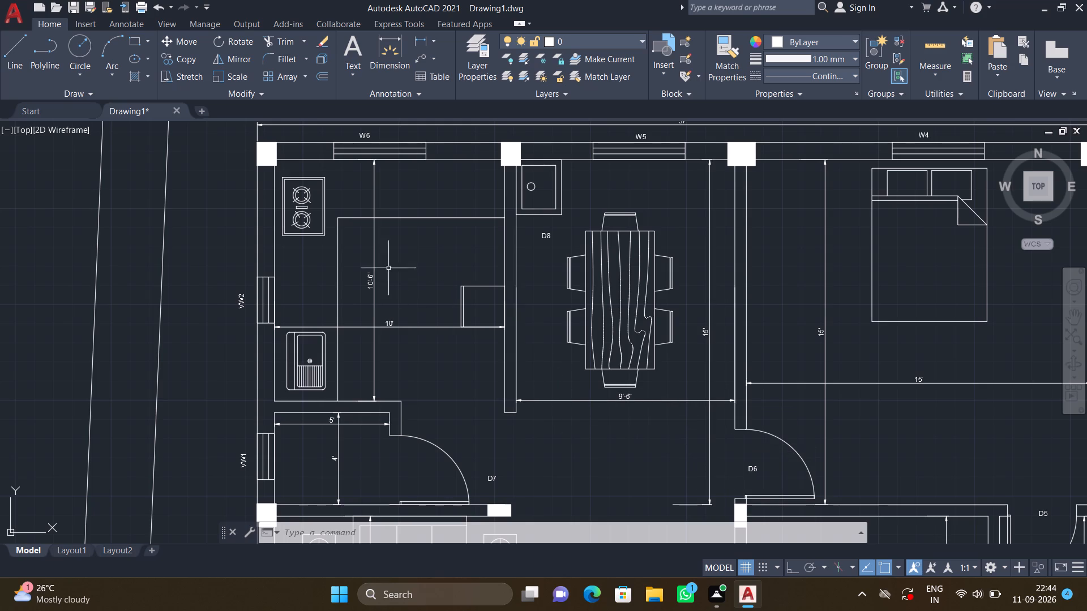
Add a multiline text label STOVE just east of the stove in the kitchen's northwest corner.
middle_drag(329, 211, 347, 227)
scroll(346, 215, up, 2)
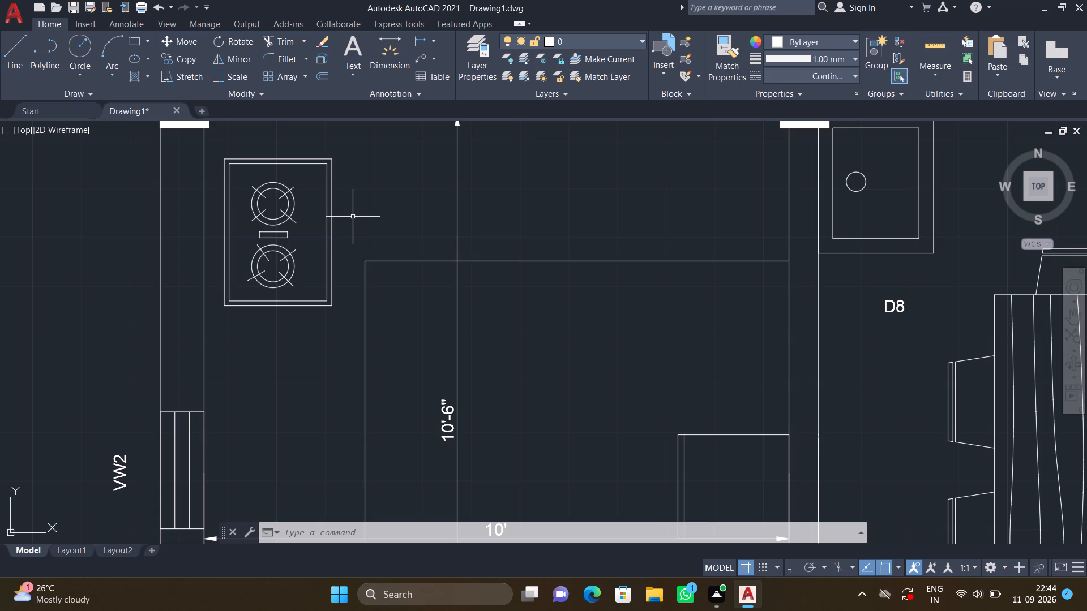
text(MT)
key(Return)
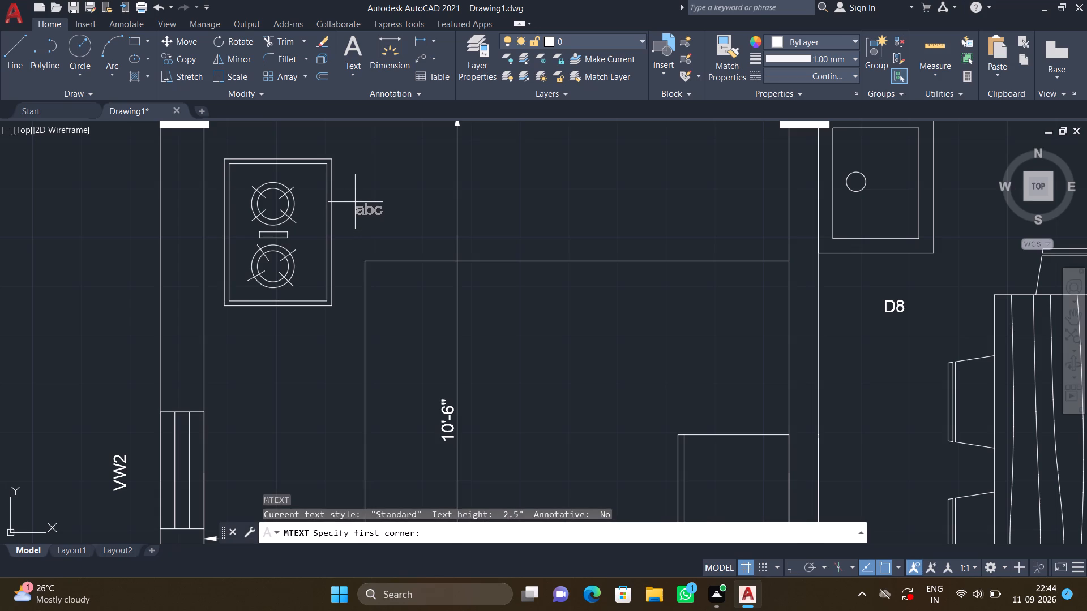
click(358, 207)
click(444, 183)
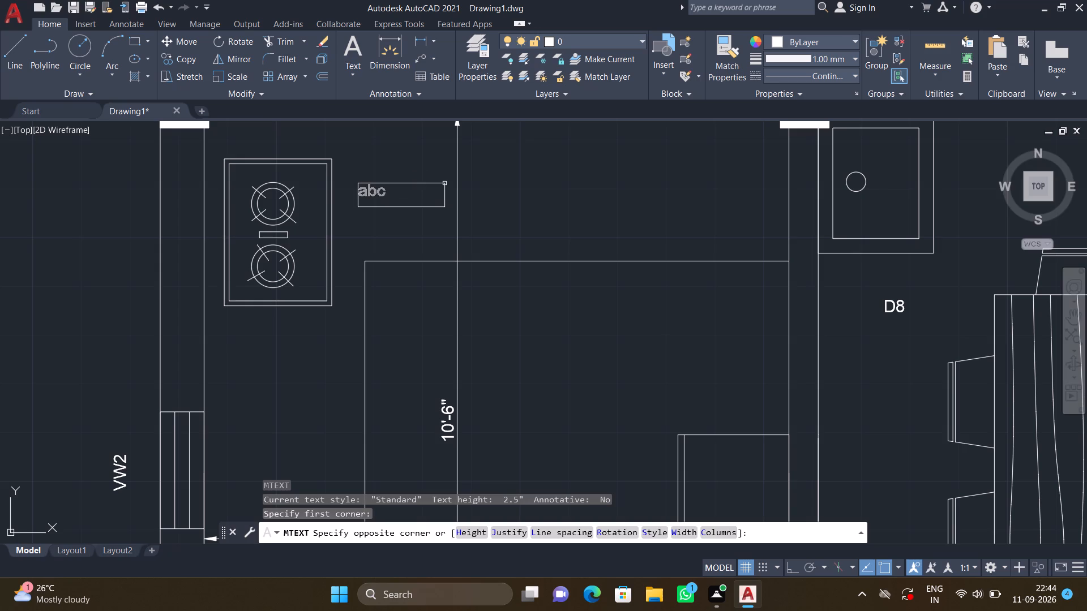
key(s)
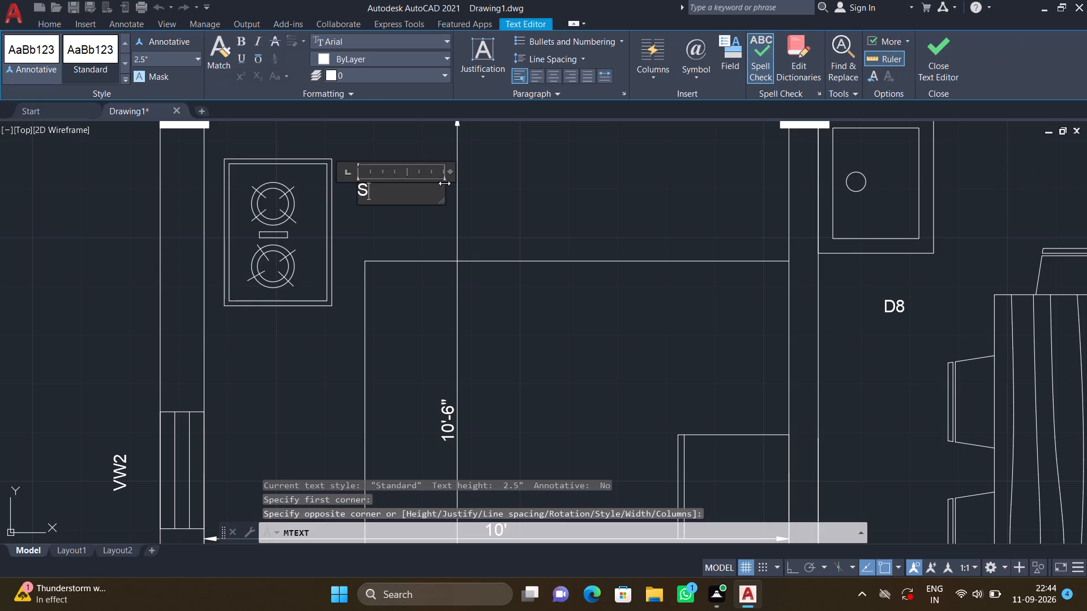
text(TO)
text(VE)
key(Return)
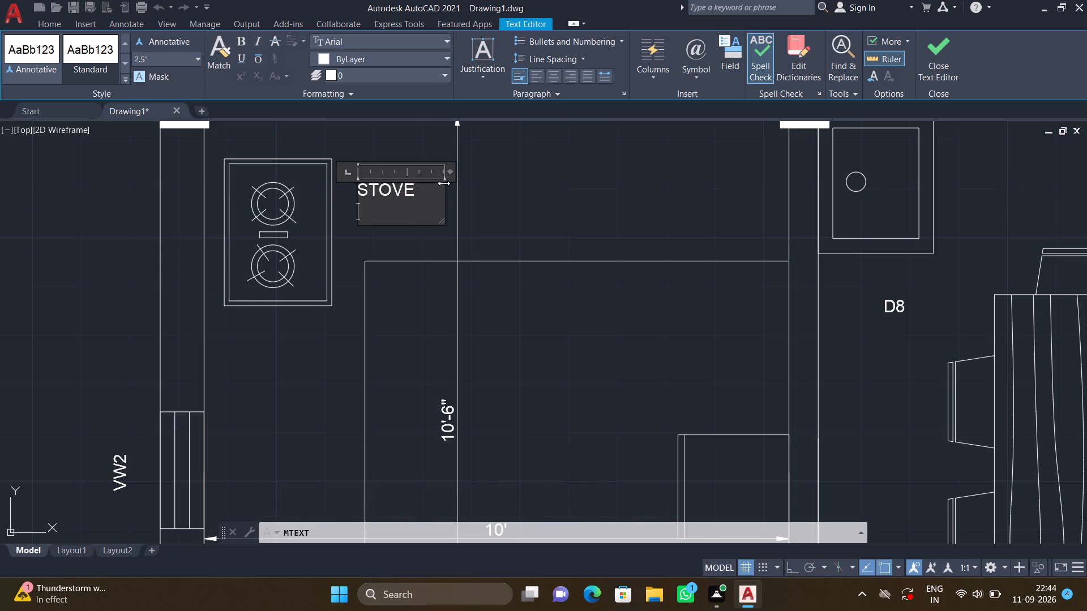
key(Escape)
click(562, 296)
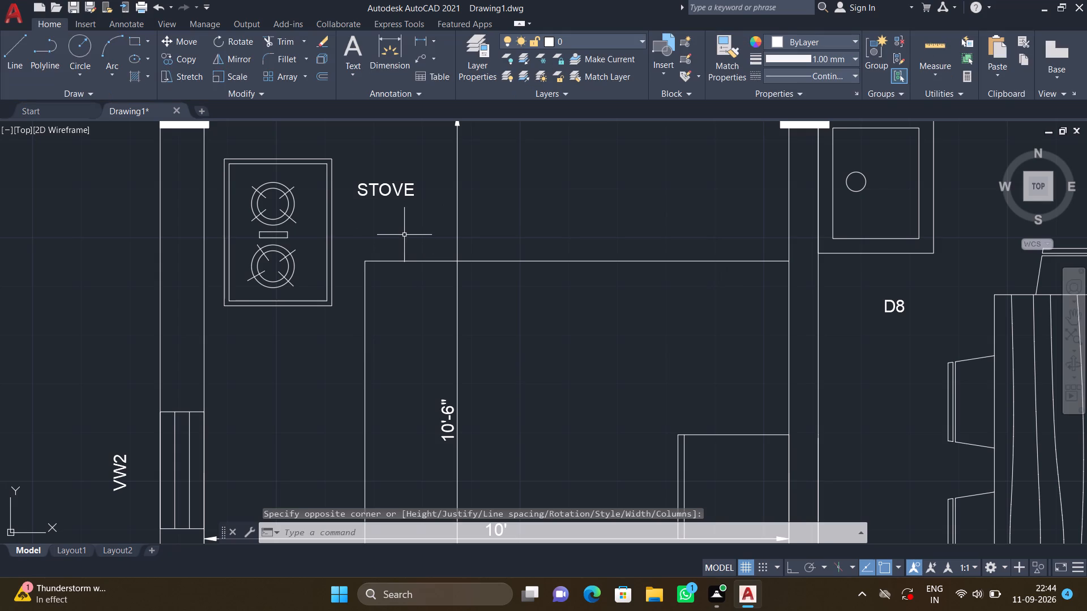
With ortho on, rotate the STOVE label 90° counterclockwise about its text start so it reads vertically.
key(F8)
text(RO)
key(Return)
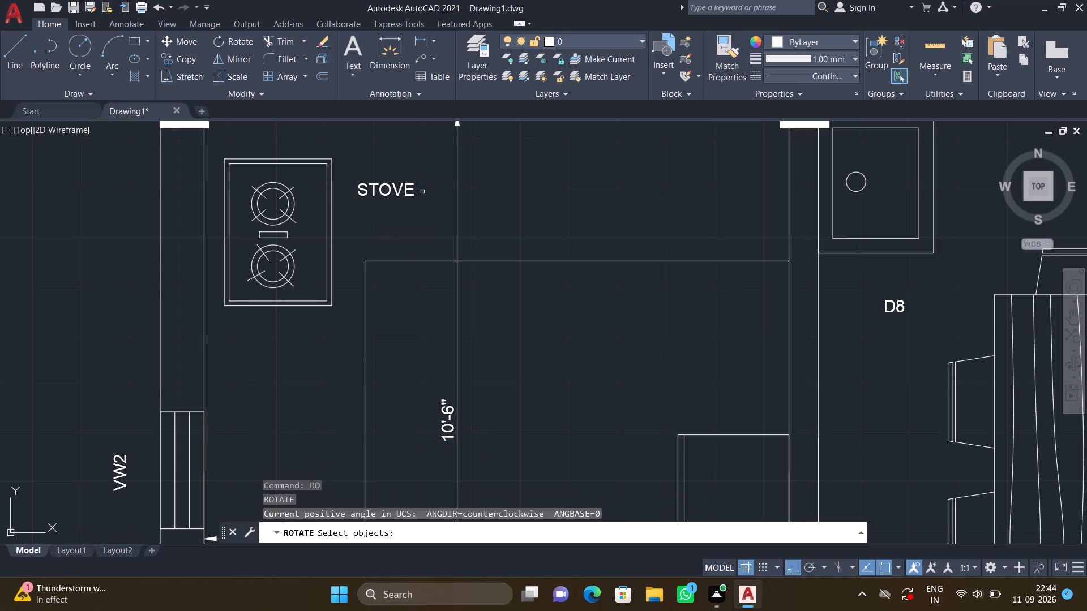
click(434, 212)
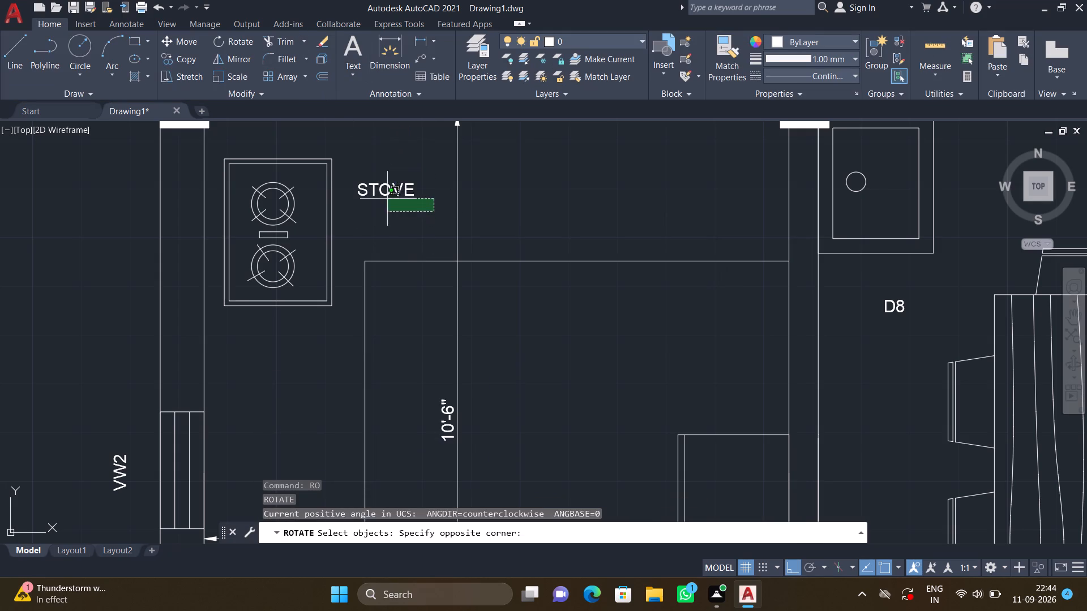
click(360, 169)
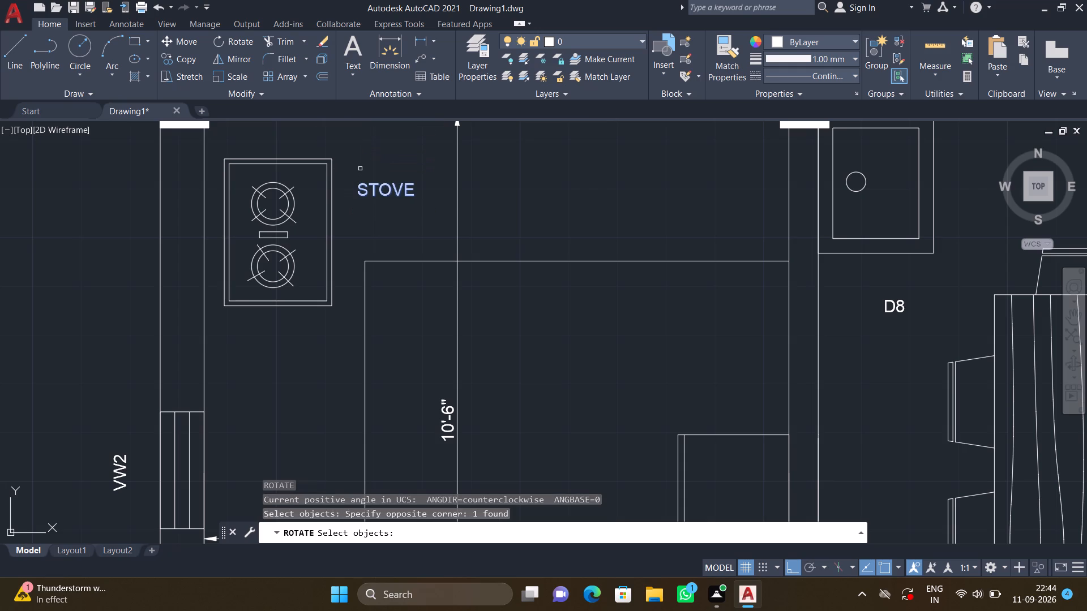
key(Return)
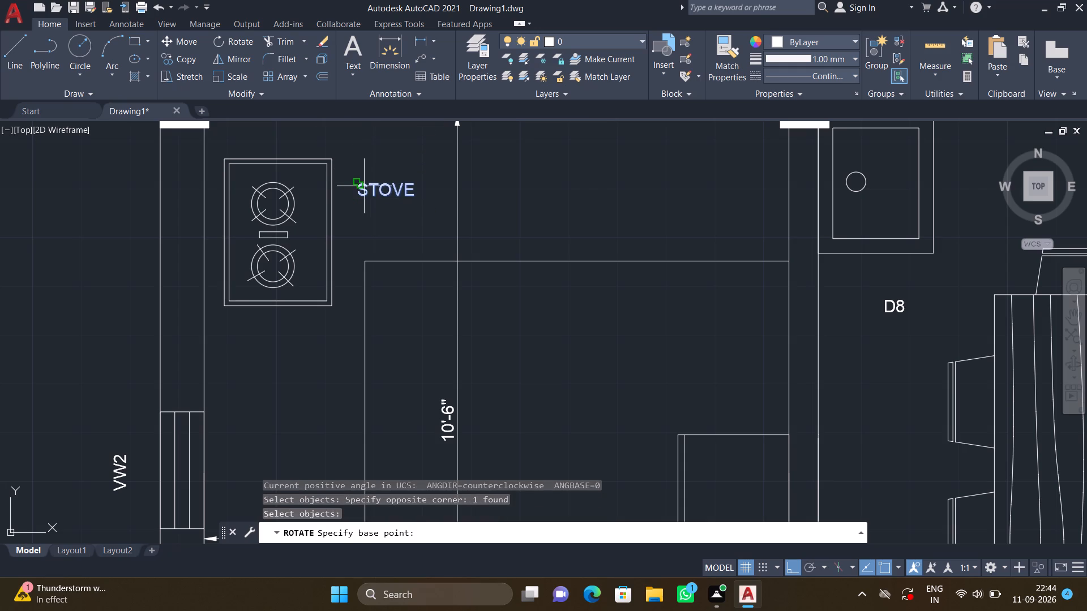
click(363, 186)
click(365, 171)
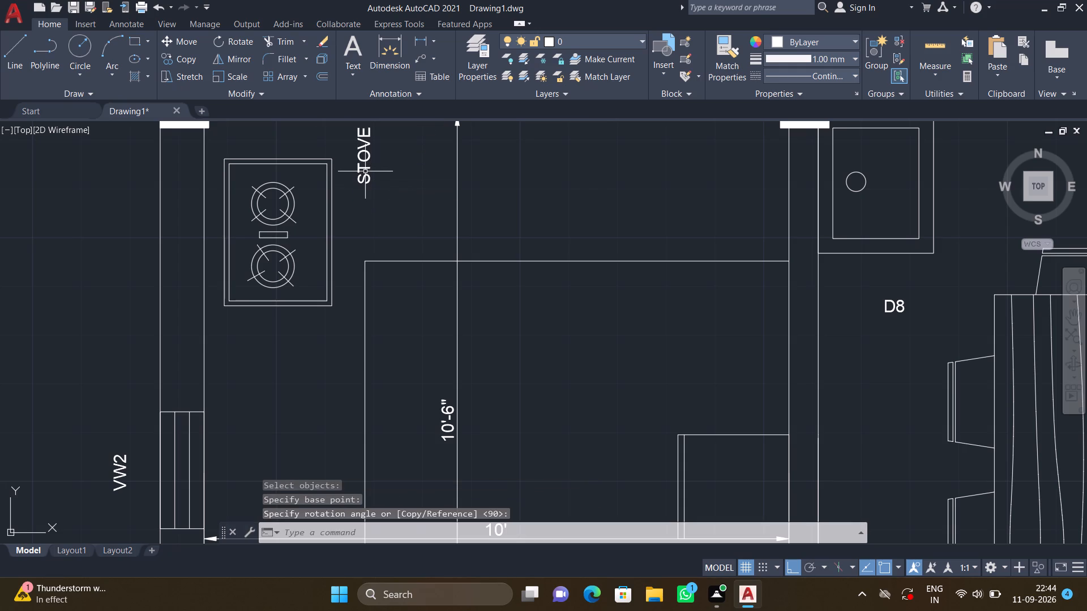
Move the STOVE label straight down about 1'-1" so it sits alongside the stove.
key(m)
key(Return)
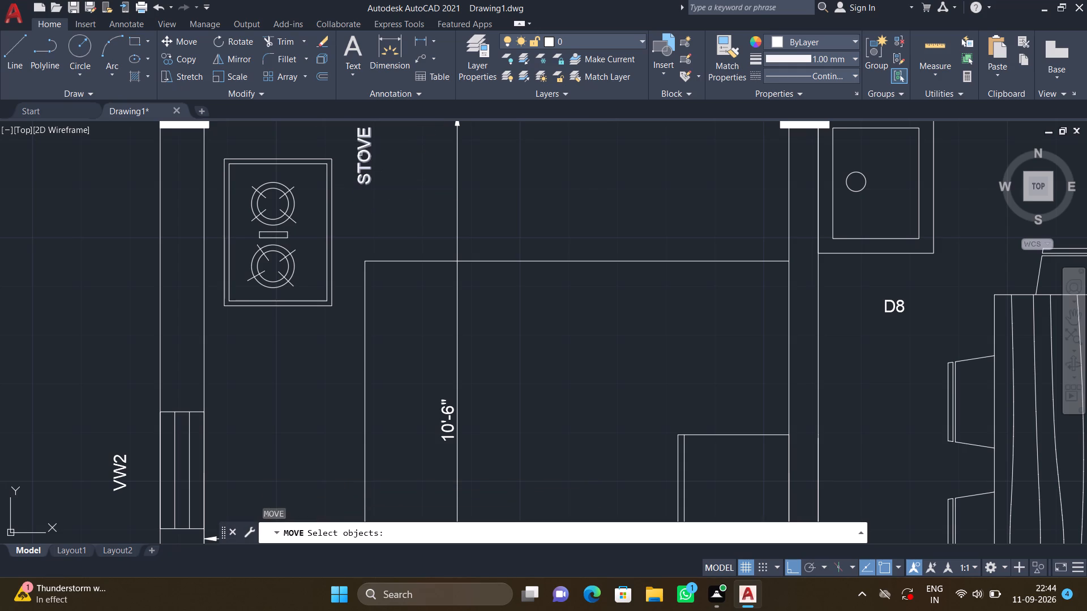
click(358, 151)
key(Return)
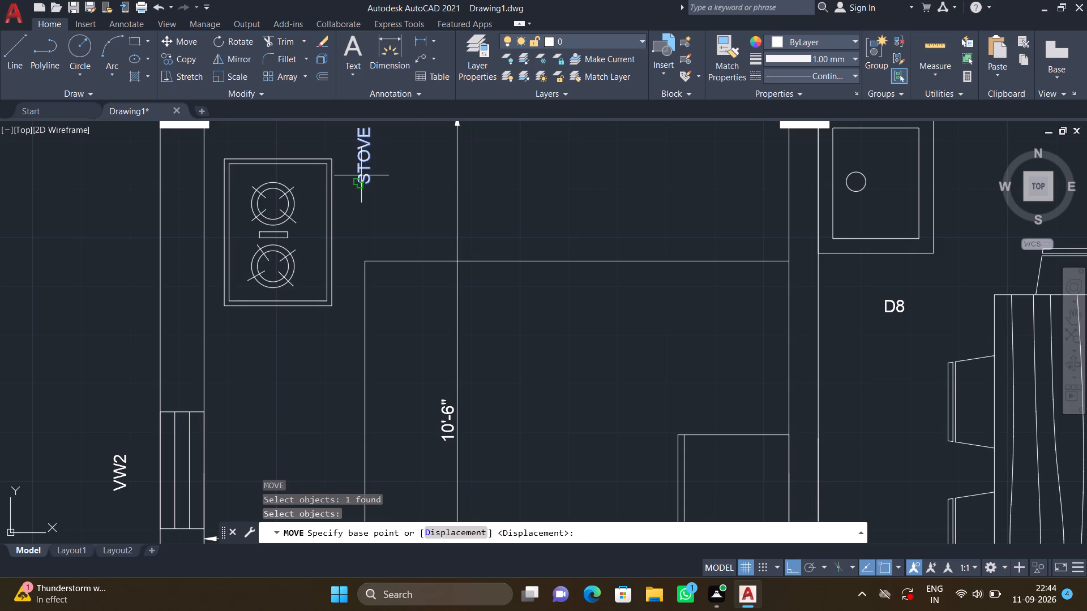
drag(361, 175, 384, 236)
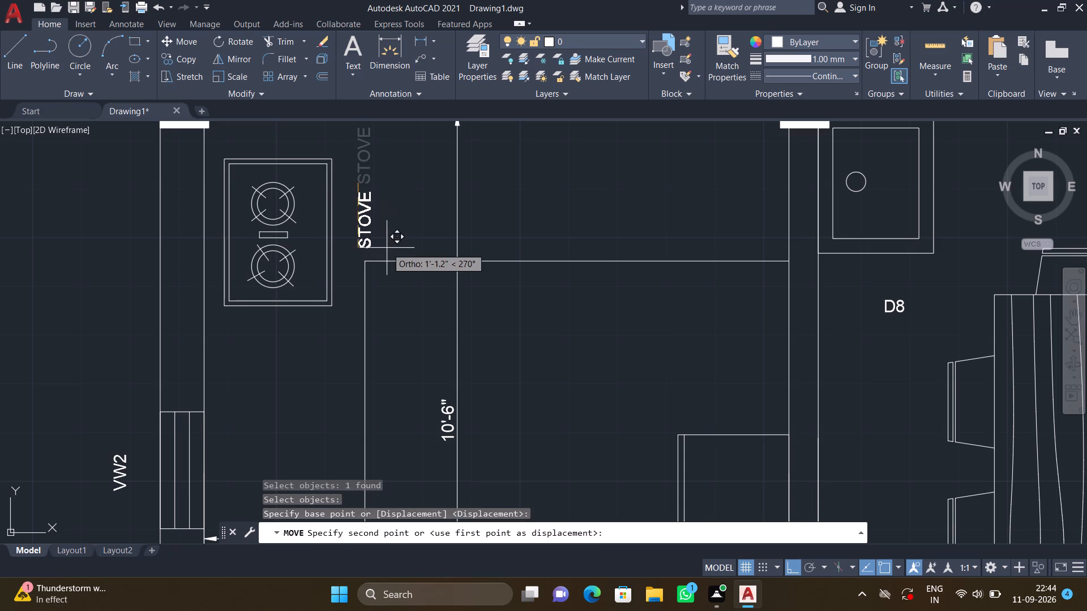
click(387, 246)
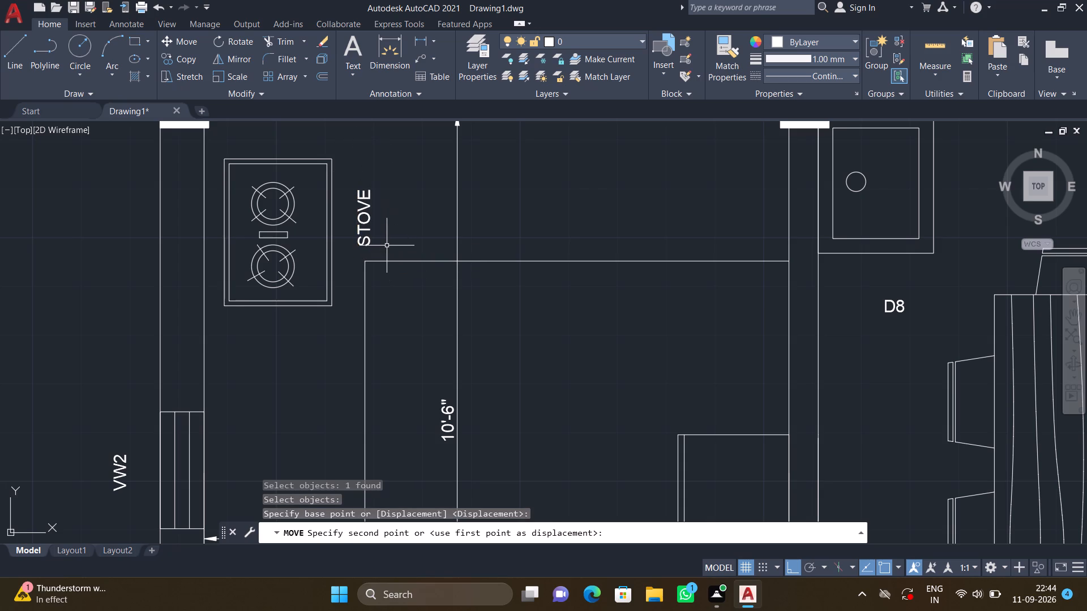
Add a multiline text label SINK on the kitchen counter between the stove and the sink.
scroll(290, 354, down, 2)
middle_drag(284, 420, 300, 359)
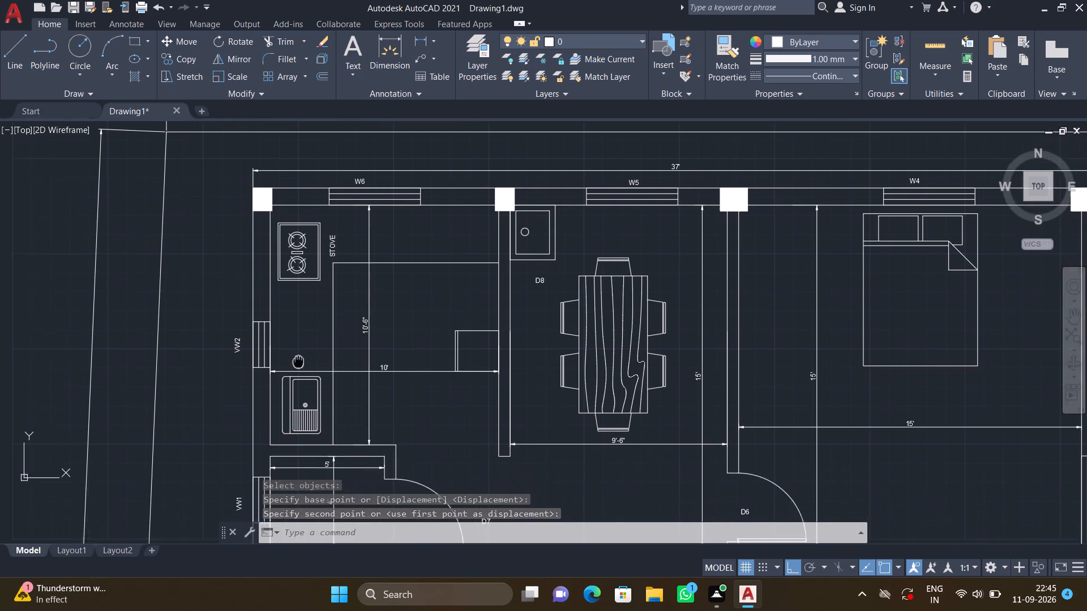
middle_drag(300, 359, 309, 338)
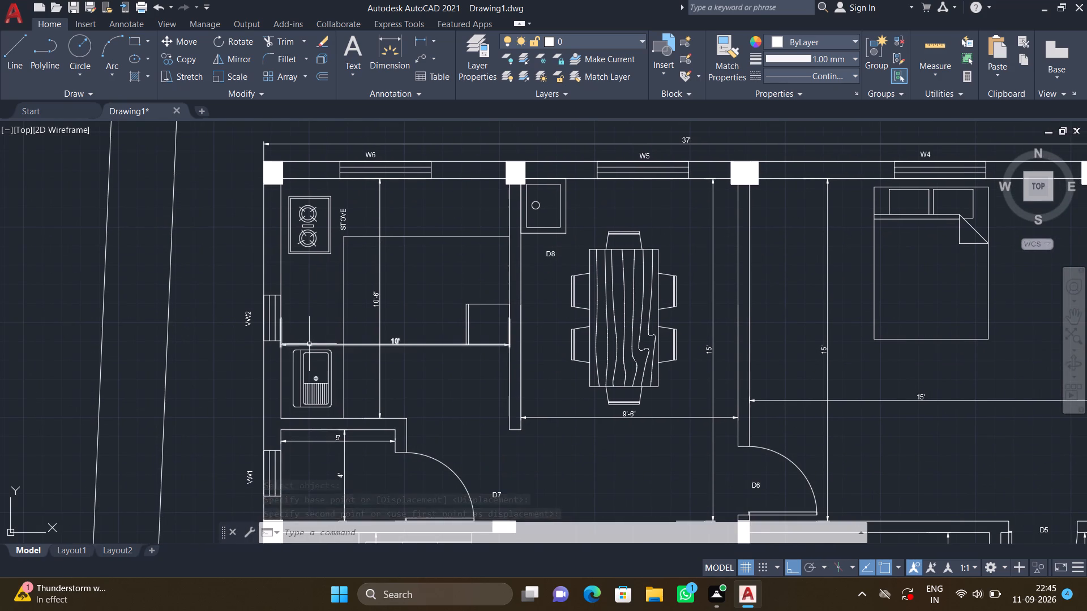
scroll(306, 345, up, 1)
text(MT)
key(Return)
click(302, 328)
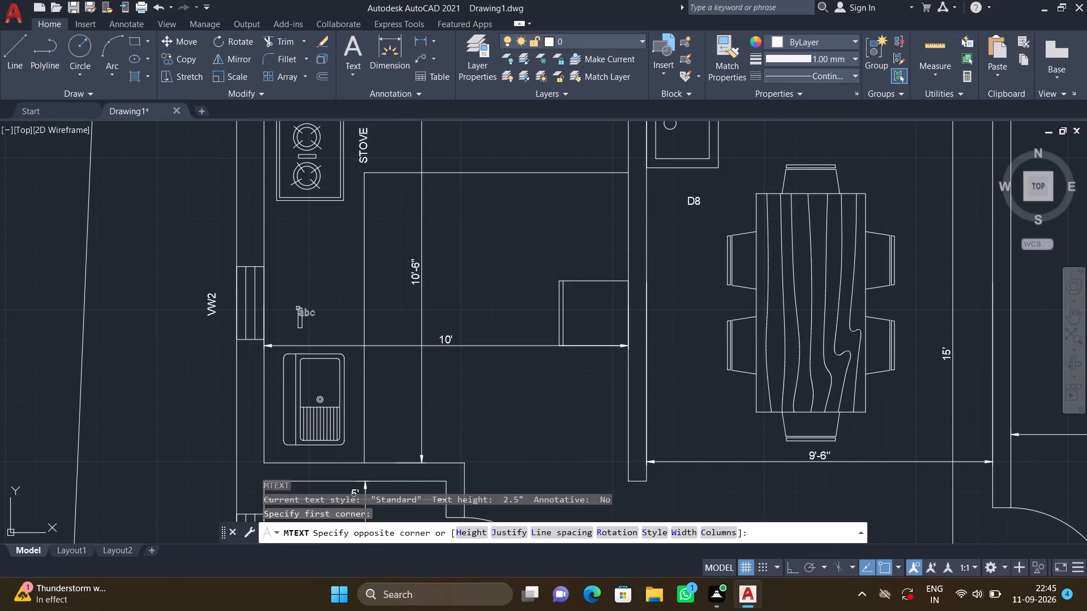
click(337, 247)
text(SINK)
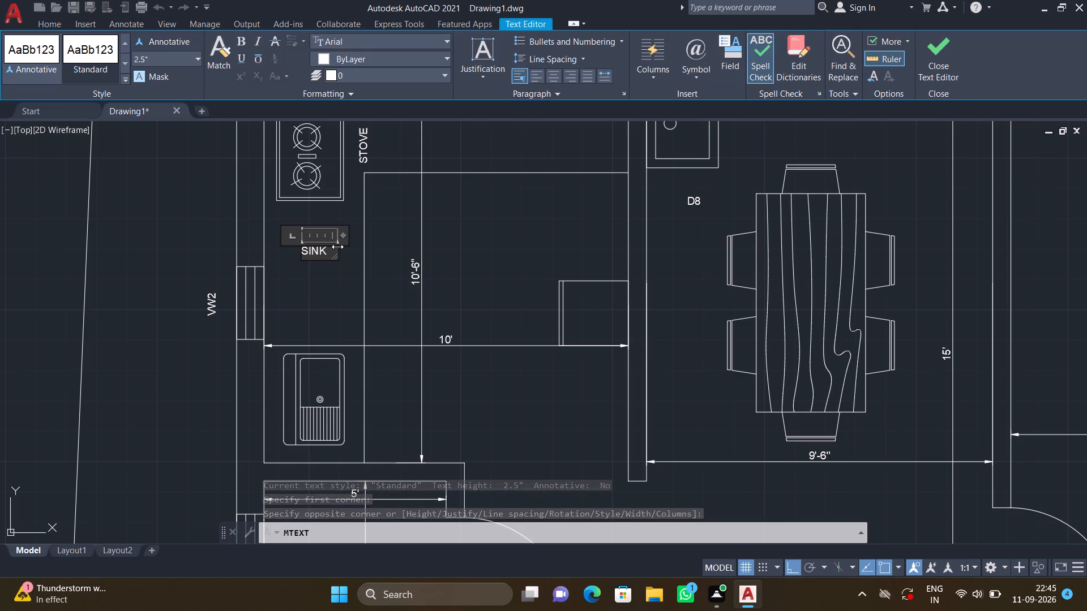
key(Return)
key(Escape)
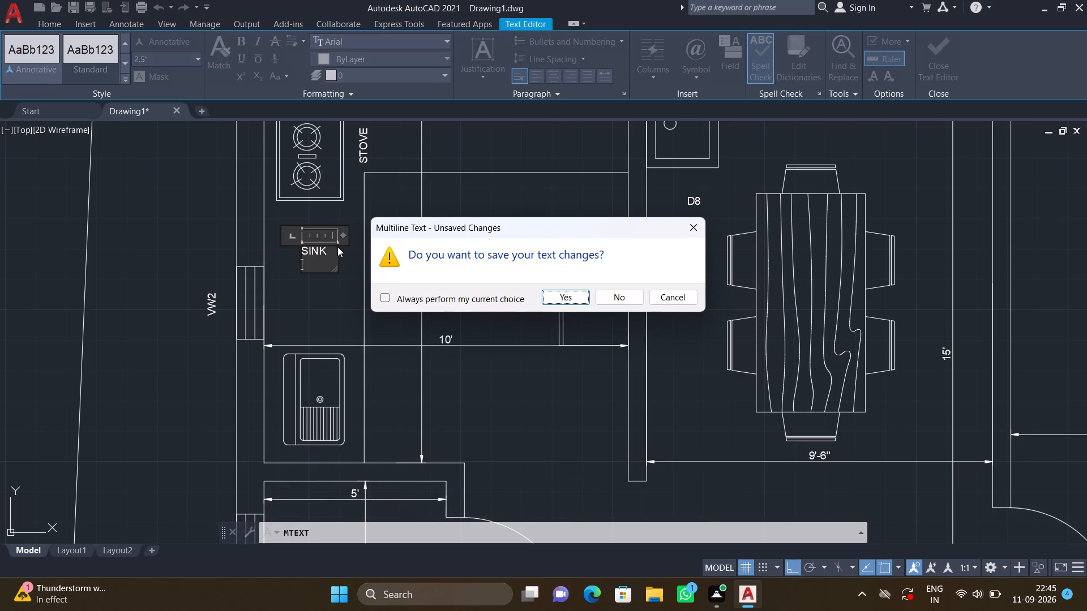
click(566, 292)
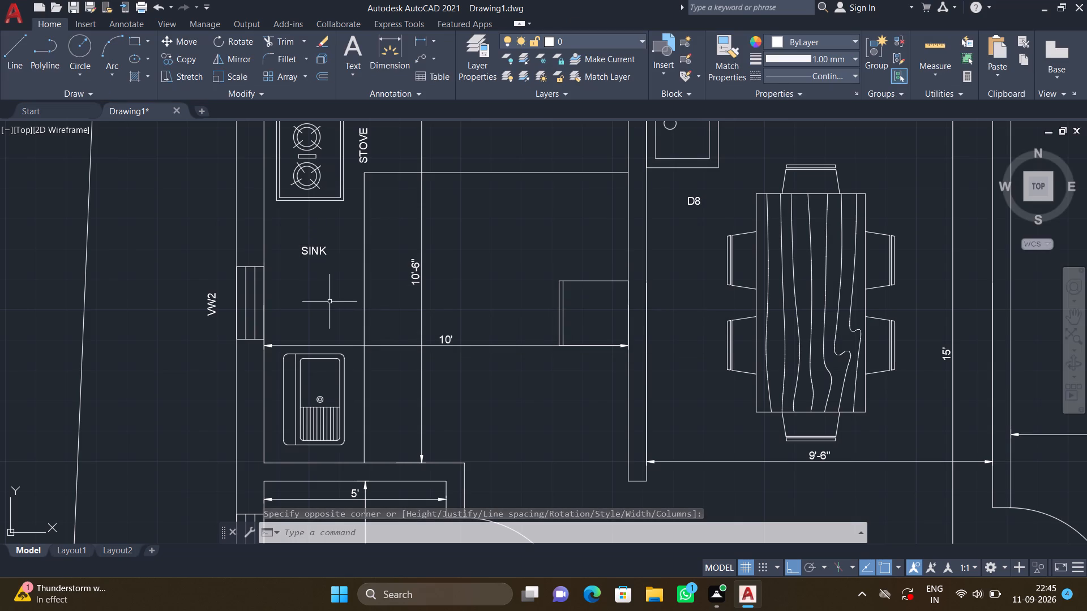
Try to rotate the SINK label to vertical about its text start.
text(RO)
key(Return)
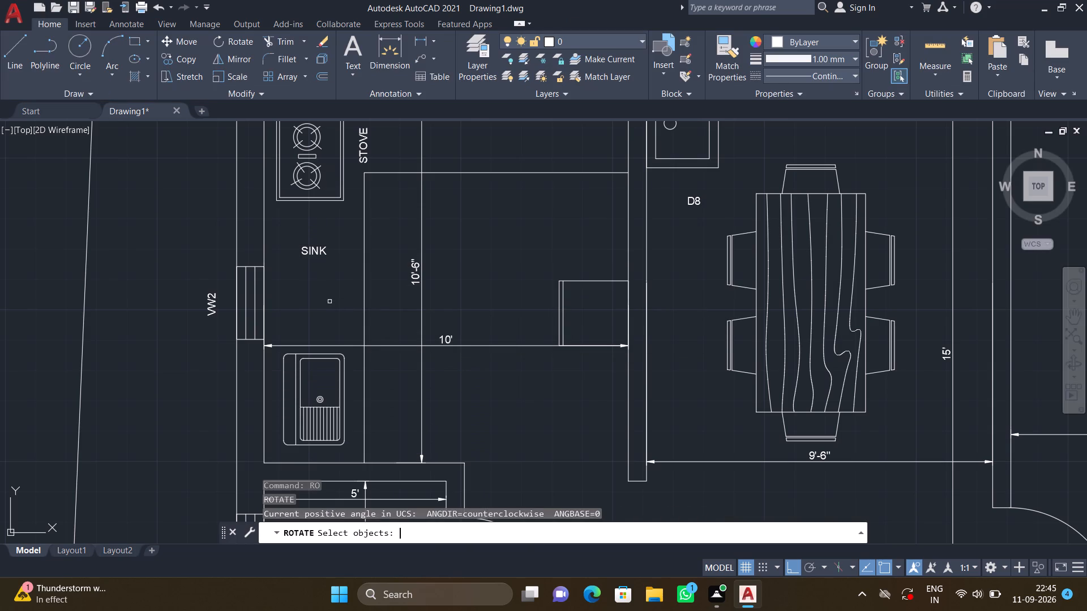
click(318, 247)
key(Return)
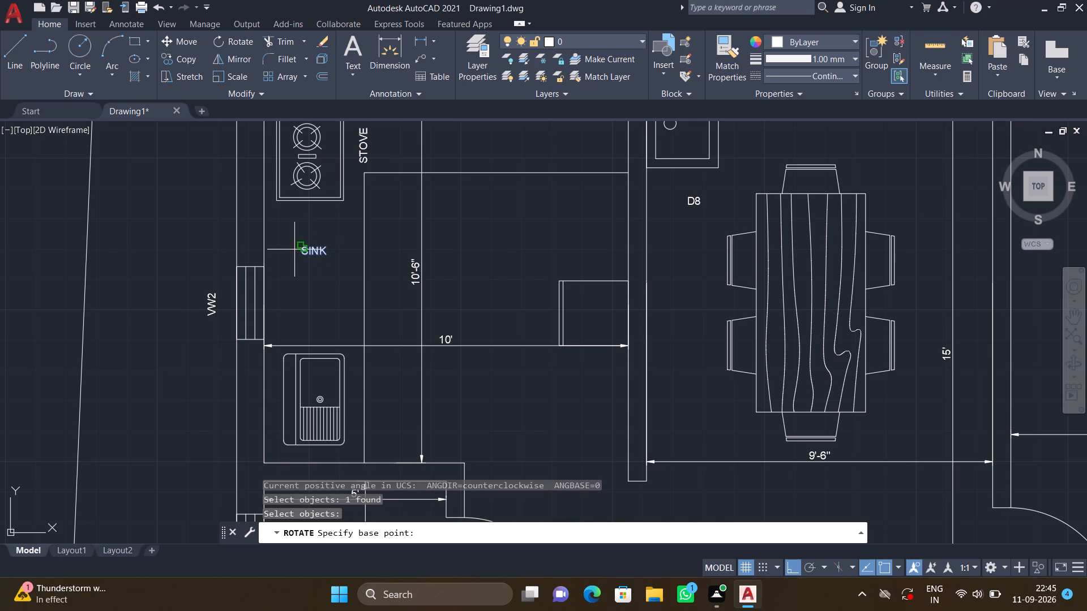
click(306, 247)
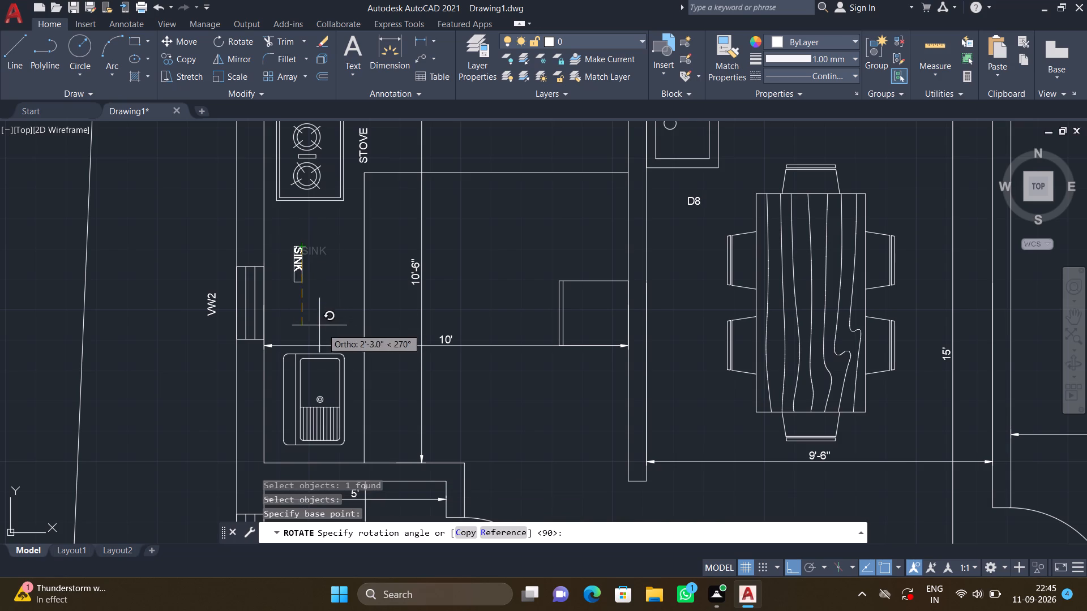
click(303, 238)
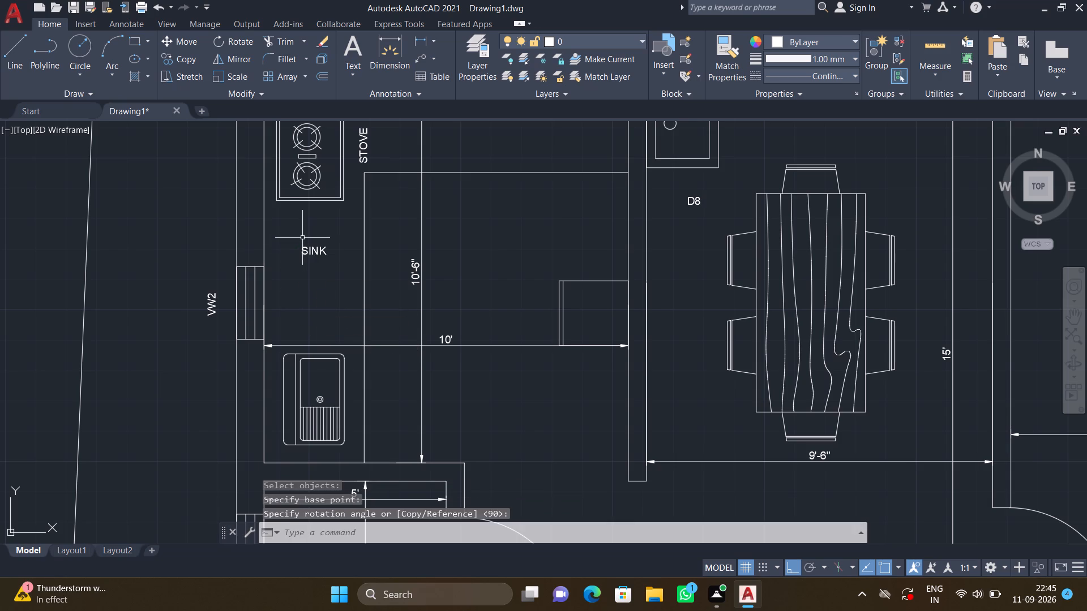
Rotate the SINK label 90° counterclockwise about its text start so it reads vertically.
key(space)
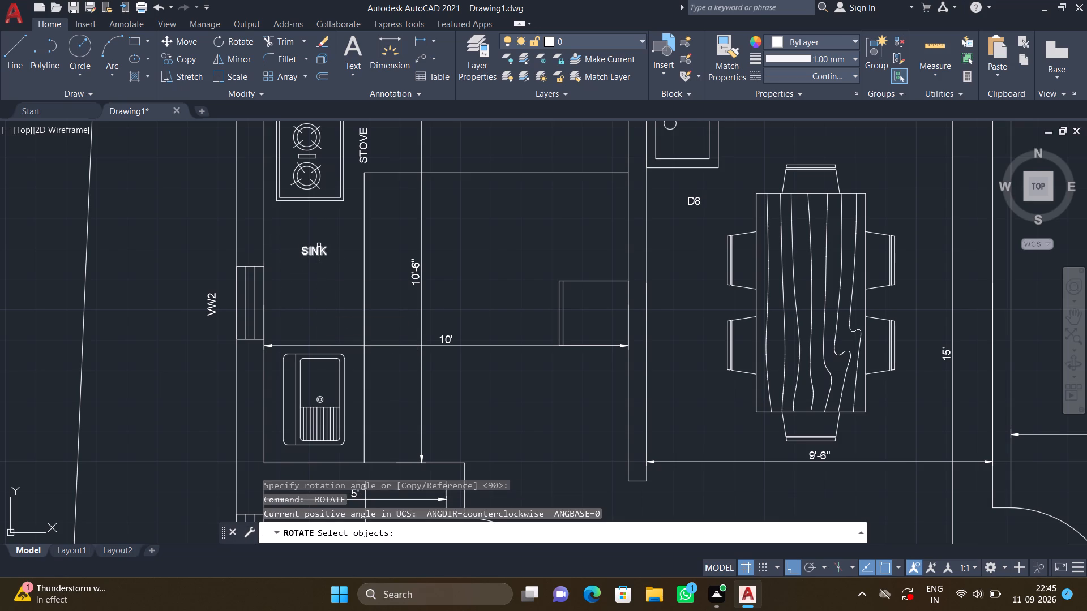
click(319, 245)
key(Return)
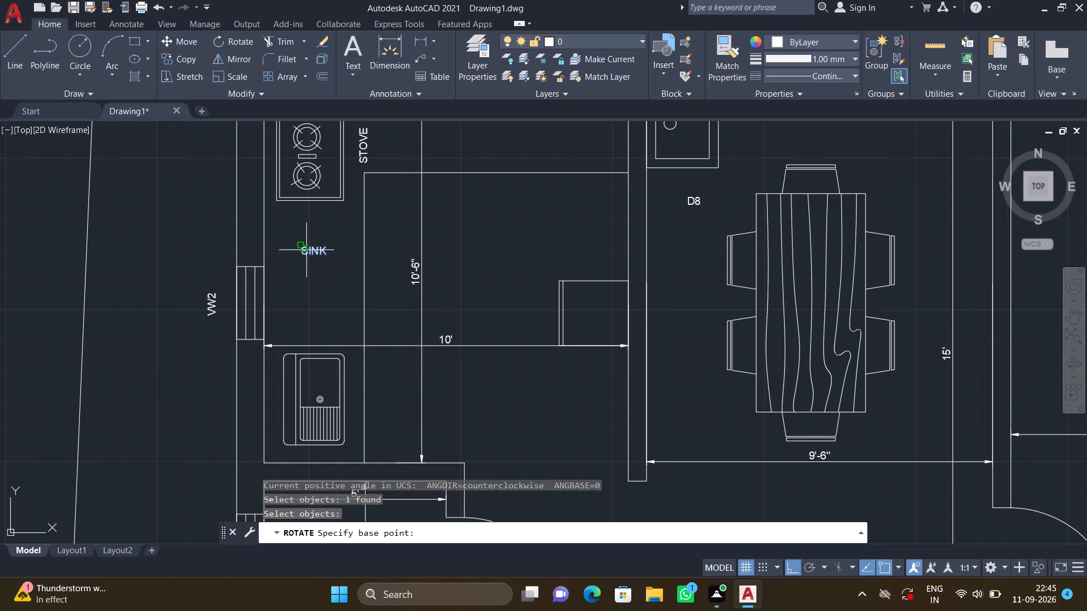
click(302, 248)
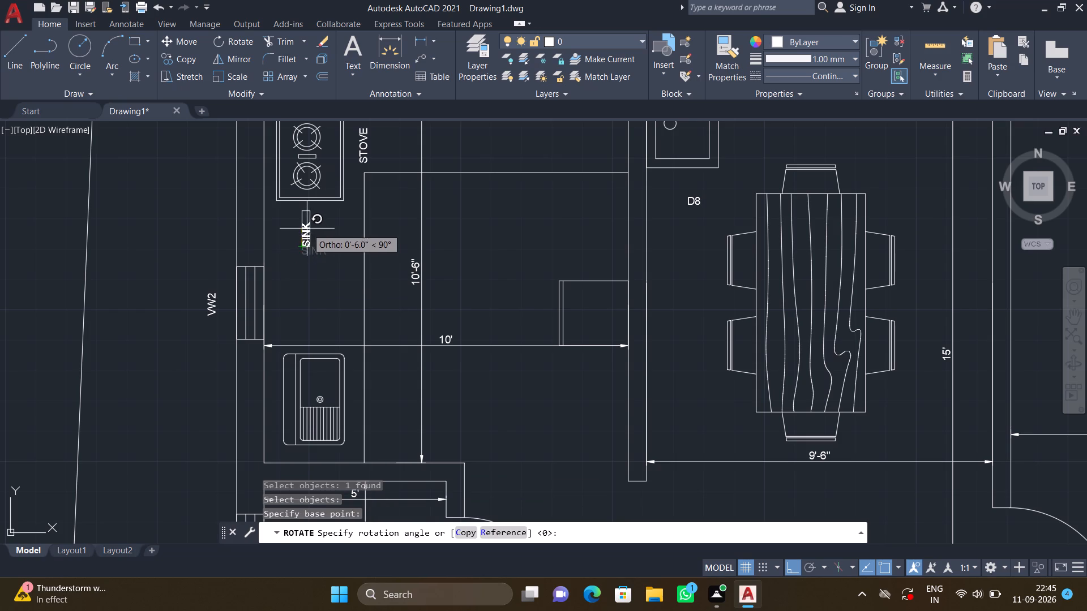
click(307, 229)
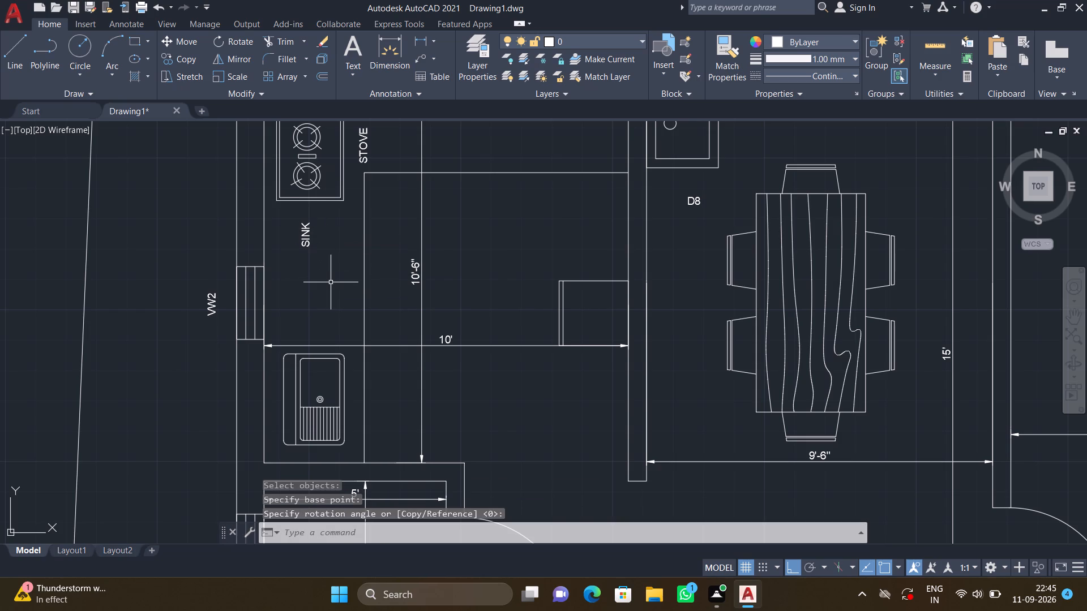
Move the SINK label straight down to just above the kitchen sink.
key(m)
key(Return)
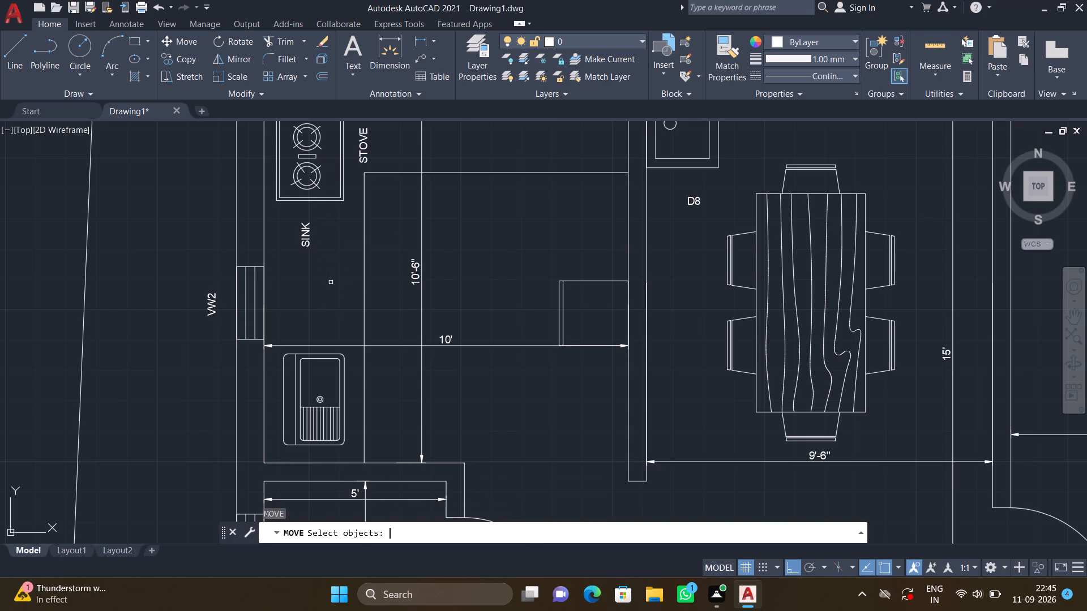
click(304, 227)
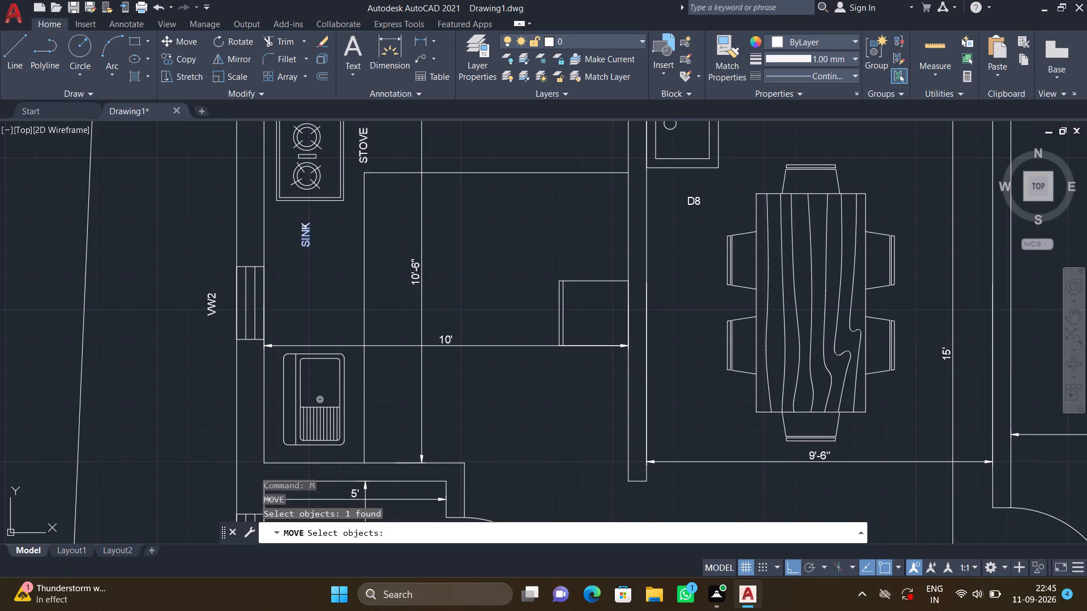
key(Return)
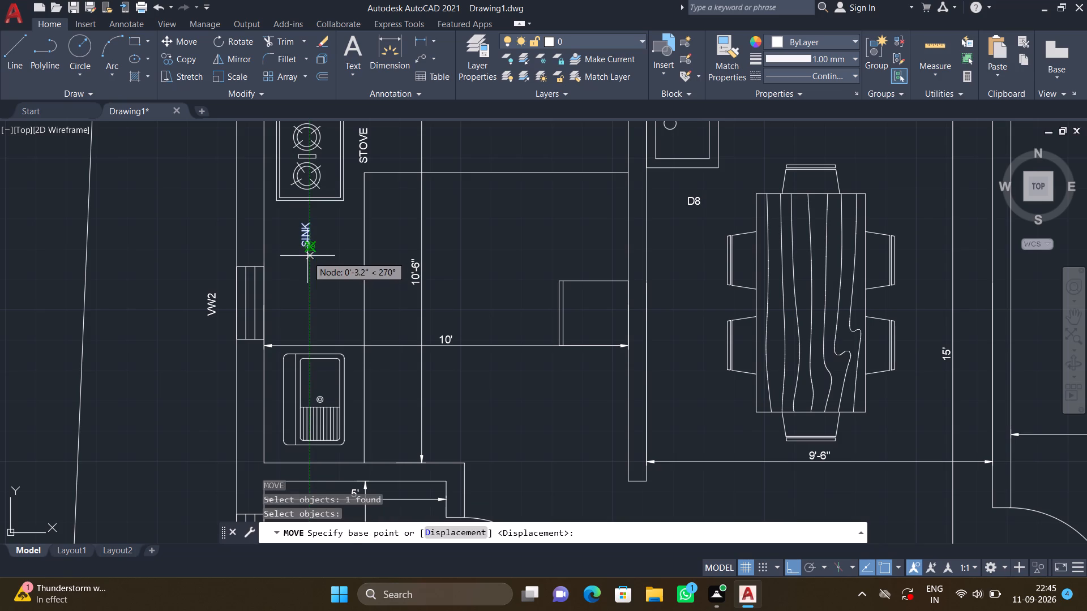
click(302, 244)
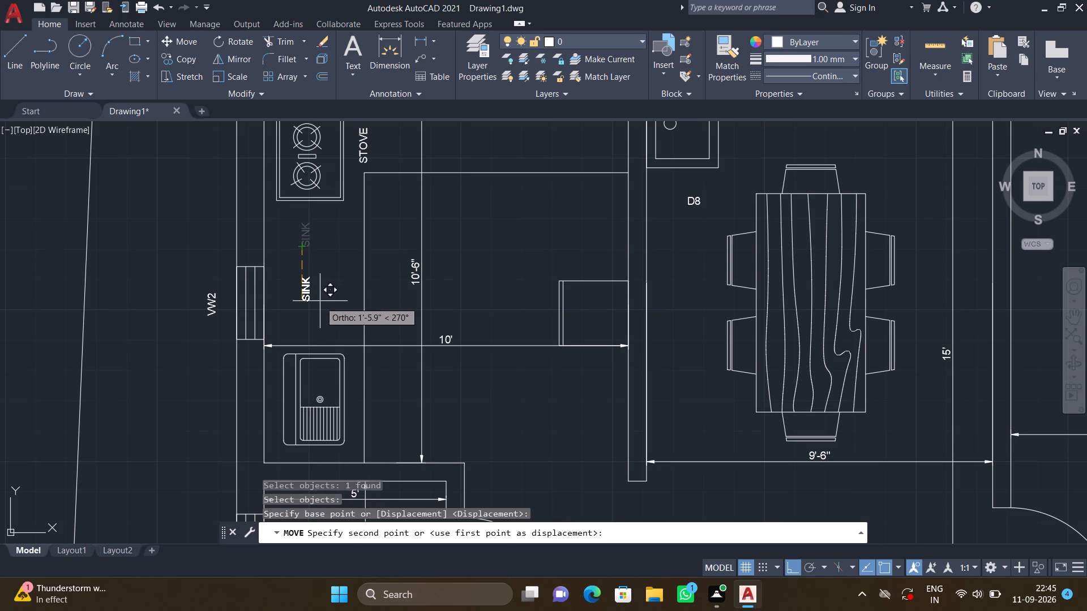
click(326, 338)
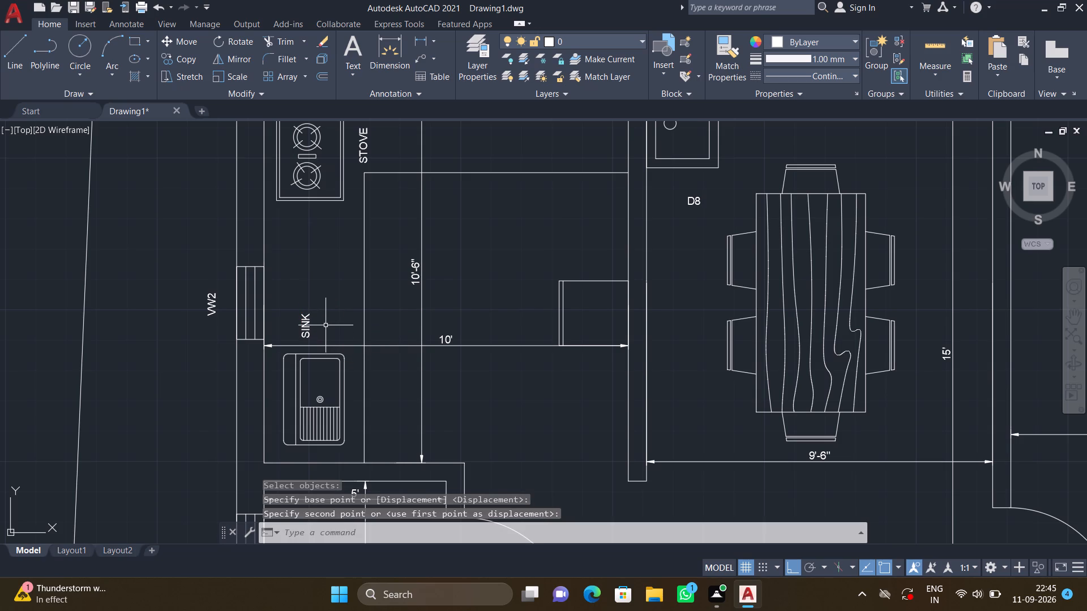
Add a multiline text label POOJA inside the small 5' by 4' room beside window VW1.
scroll(328, 328, down, 2)
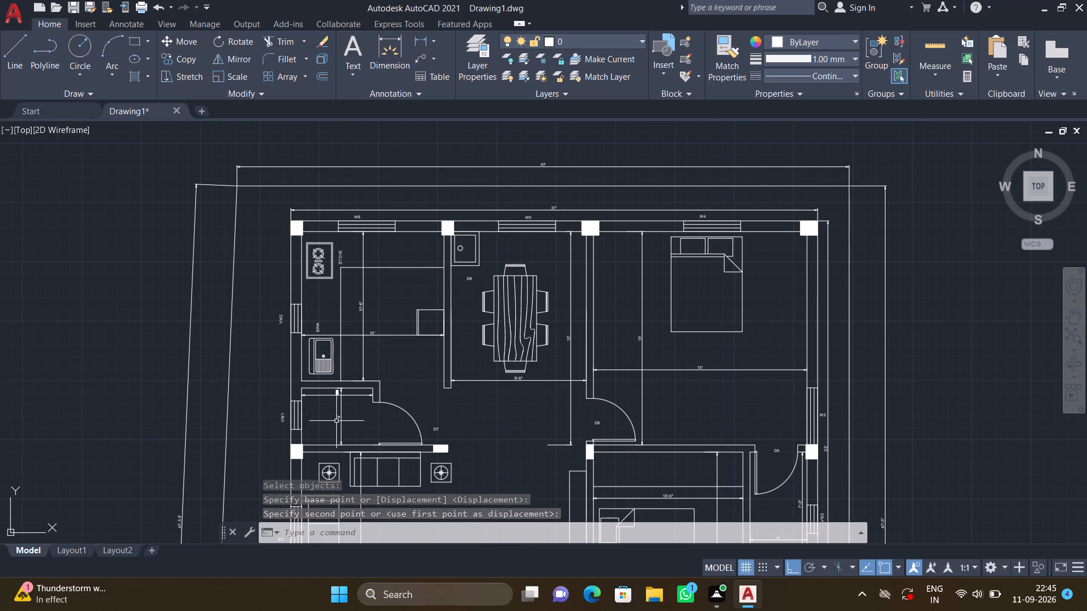
middle_drag(333, 415, 347, 321)
scroll(337, 320, up, 3)
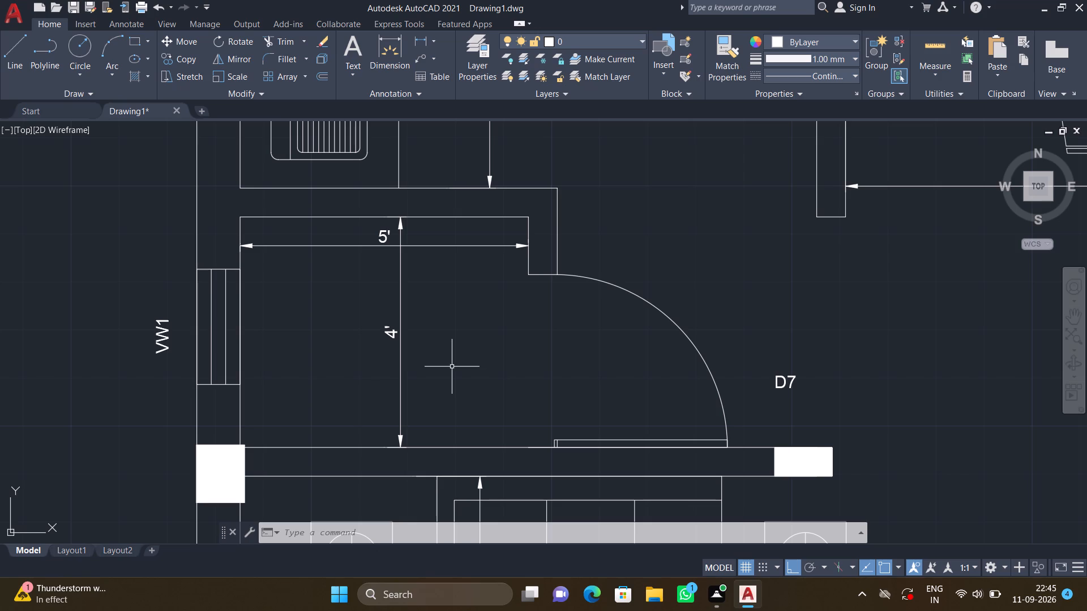
text(MT)
key(Return)
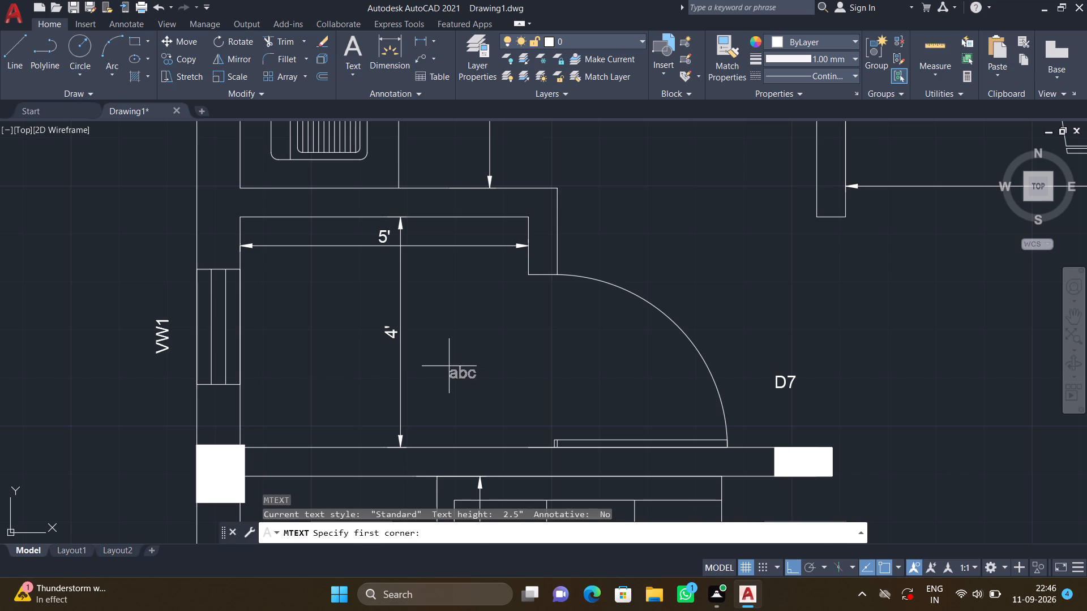
drag(414, 343, 412, 335)
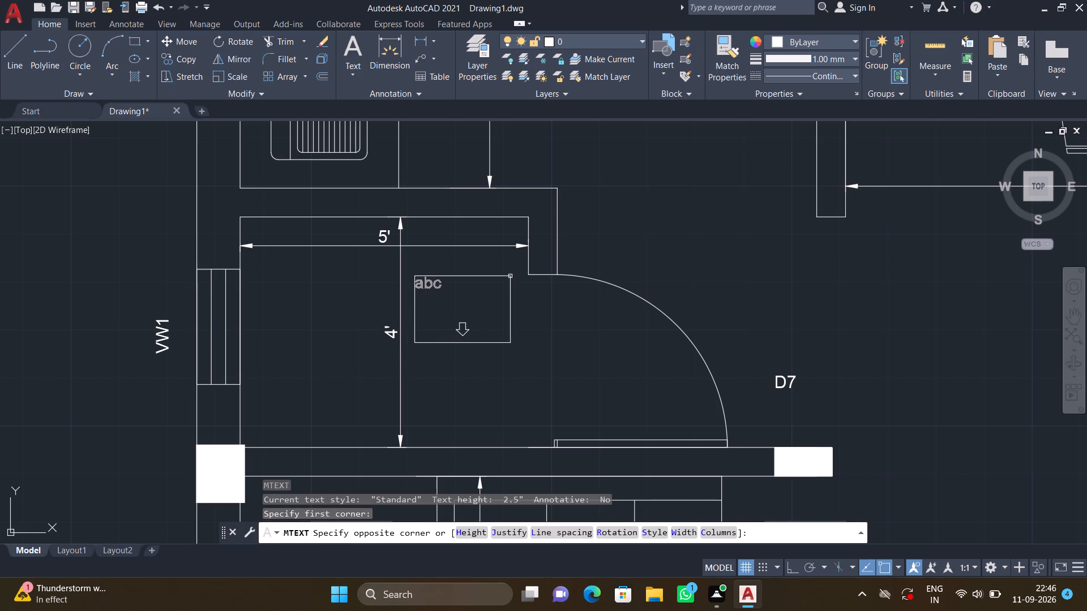
click(510, 276)
text(POO)
text(JA)
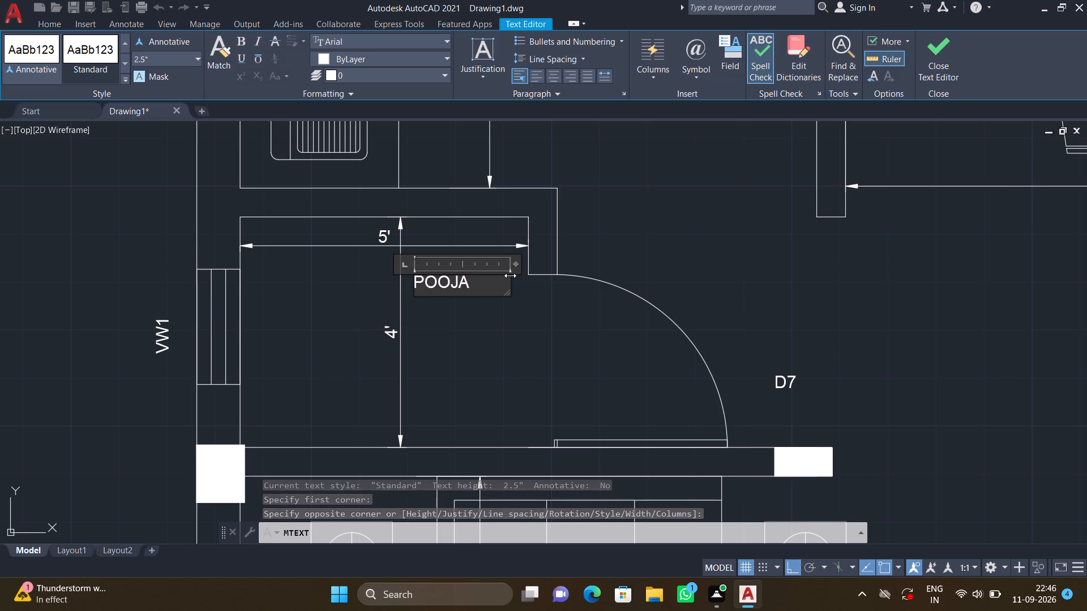
key(Return)
key(Escape)
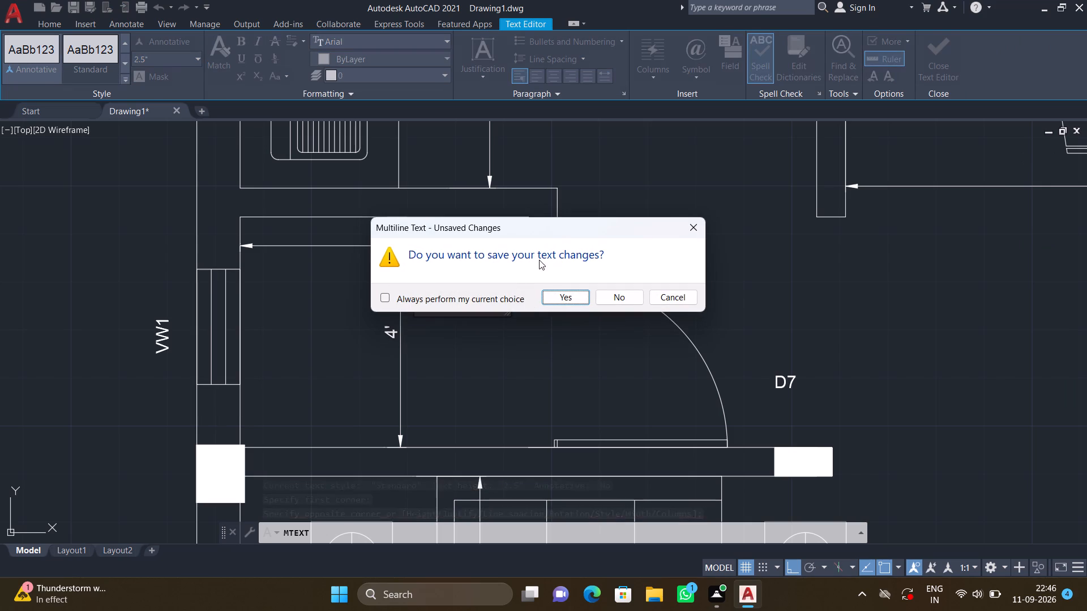
click(564, 300)
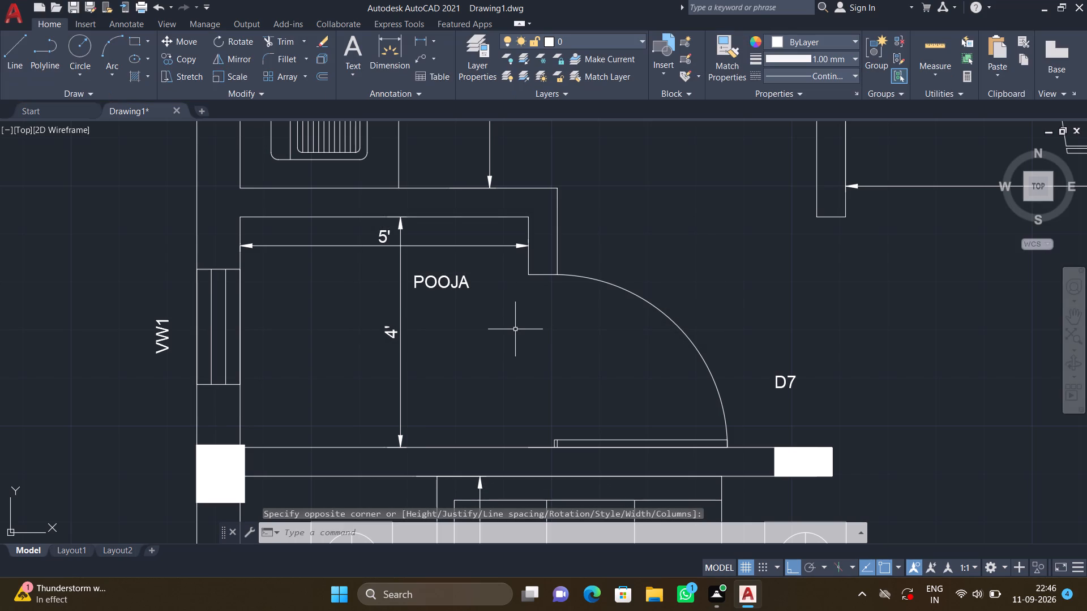
Move the POOJA label straight down to about mid-height of the small room, beside the 4' dimension.
key(m)
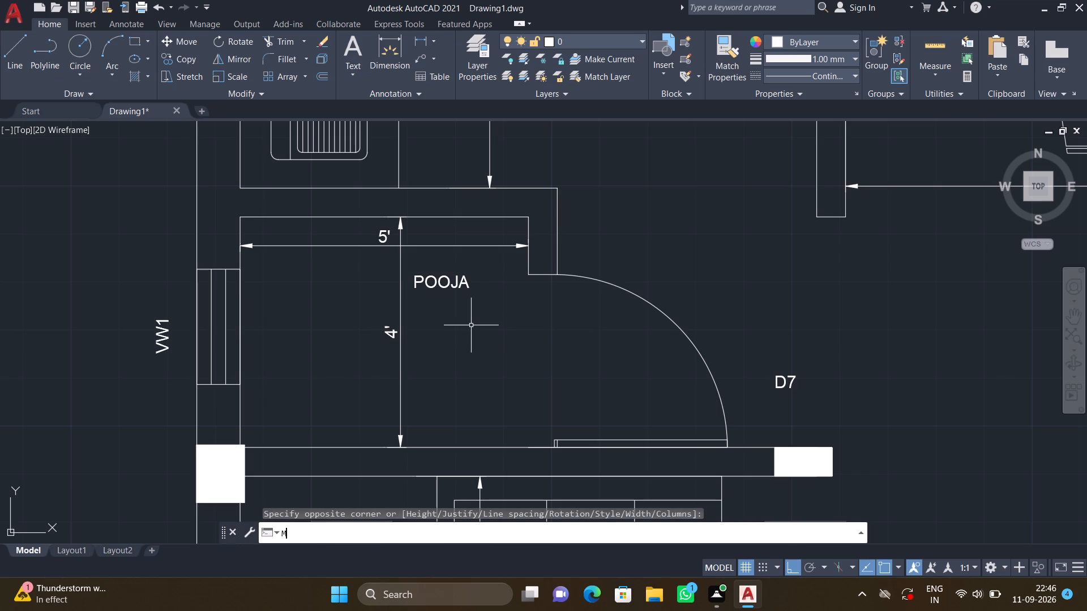
key(Return)
click(461, 286)
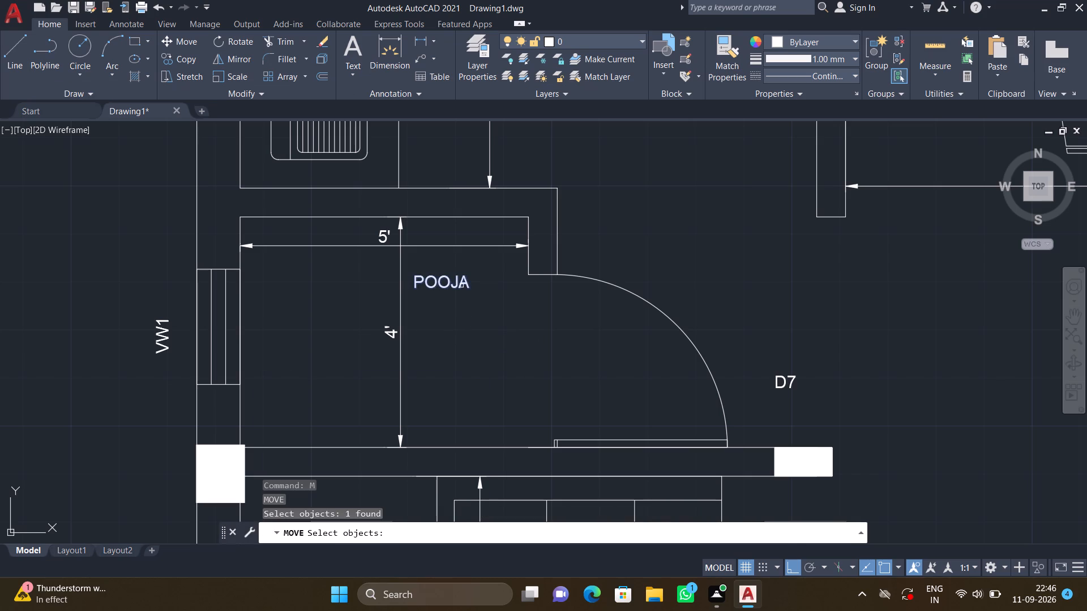
key(Return)
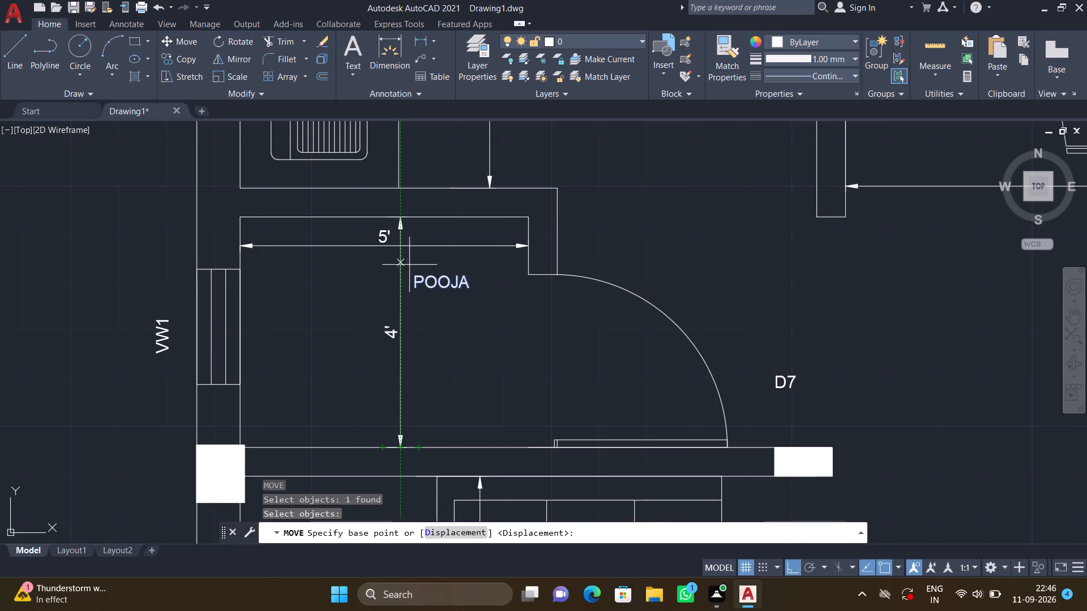
click(415, 272)
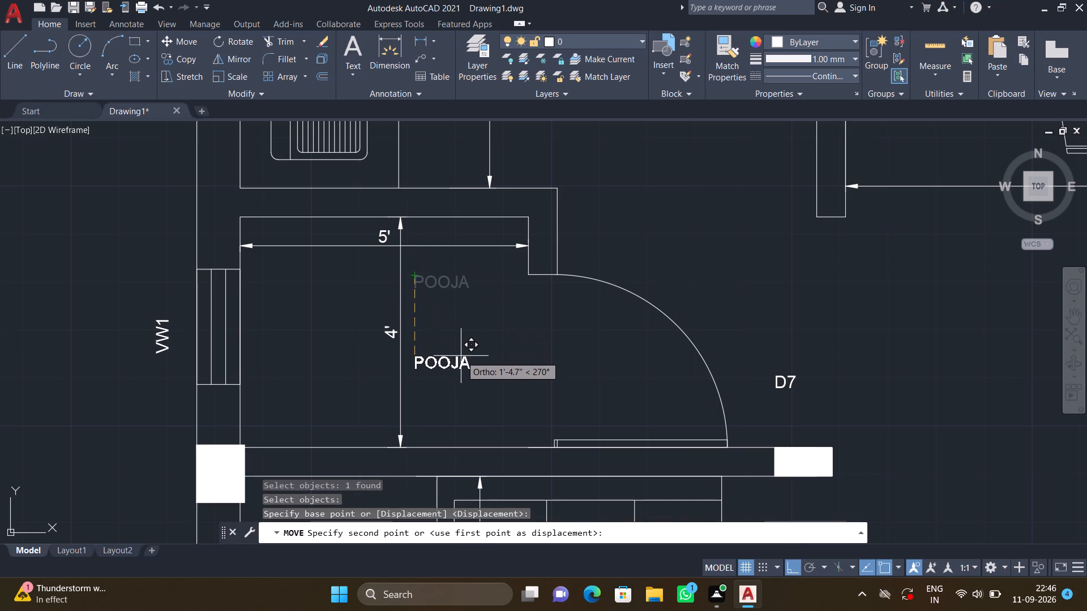
click(472, 348)
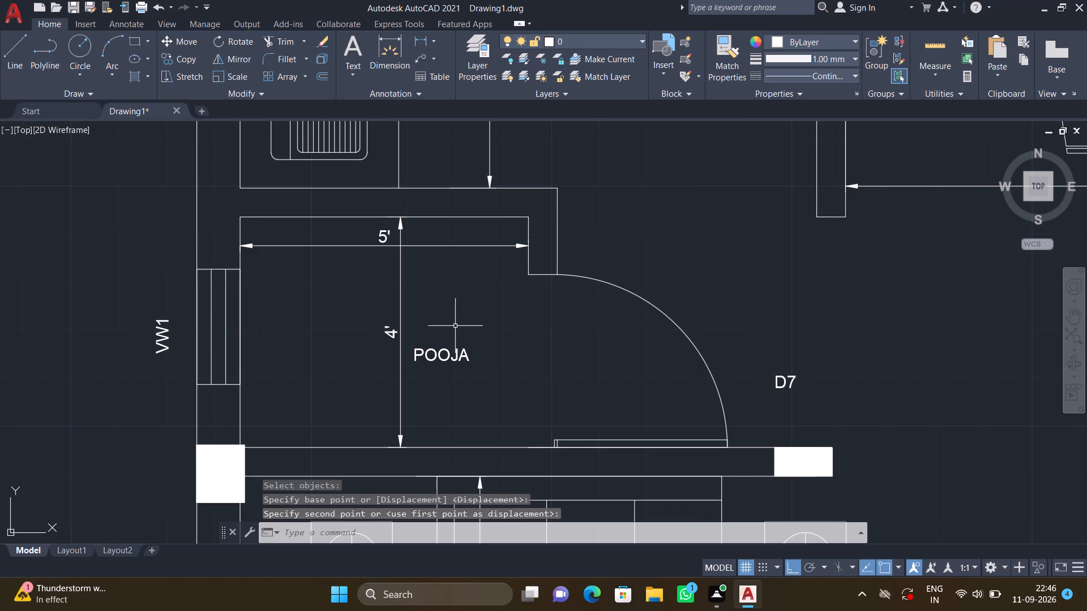
Add a multiline text label LIVING in the living room, below the upper sofa and its side table.
scroll(455, 326, down, 2)
middle_drag(447, 440, 446, 251)
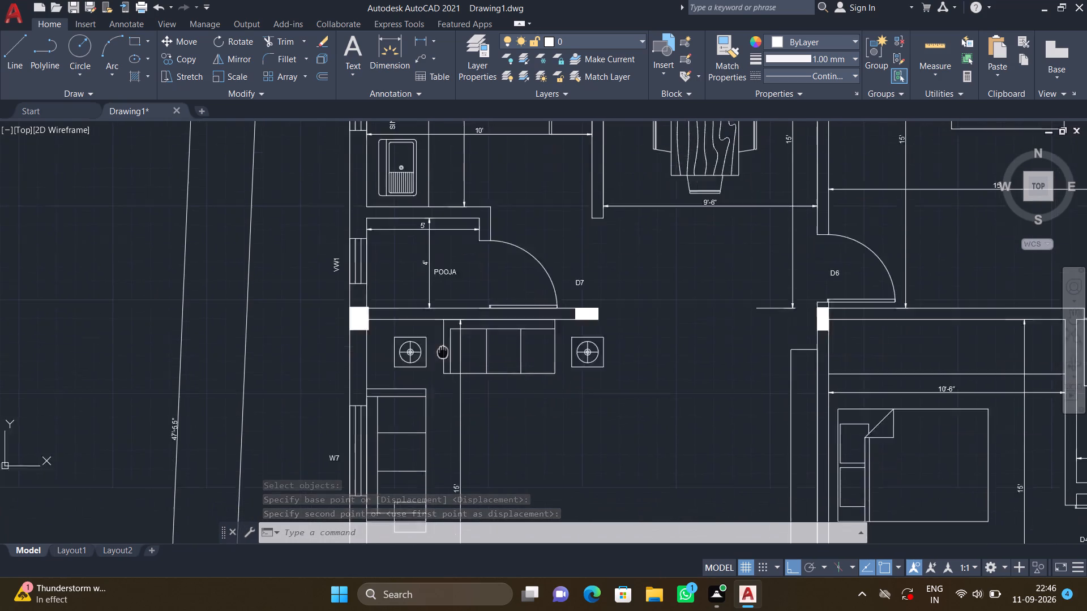
middle_drag(446, 251, 447, 243)
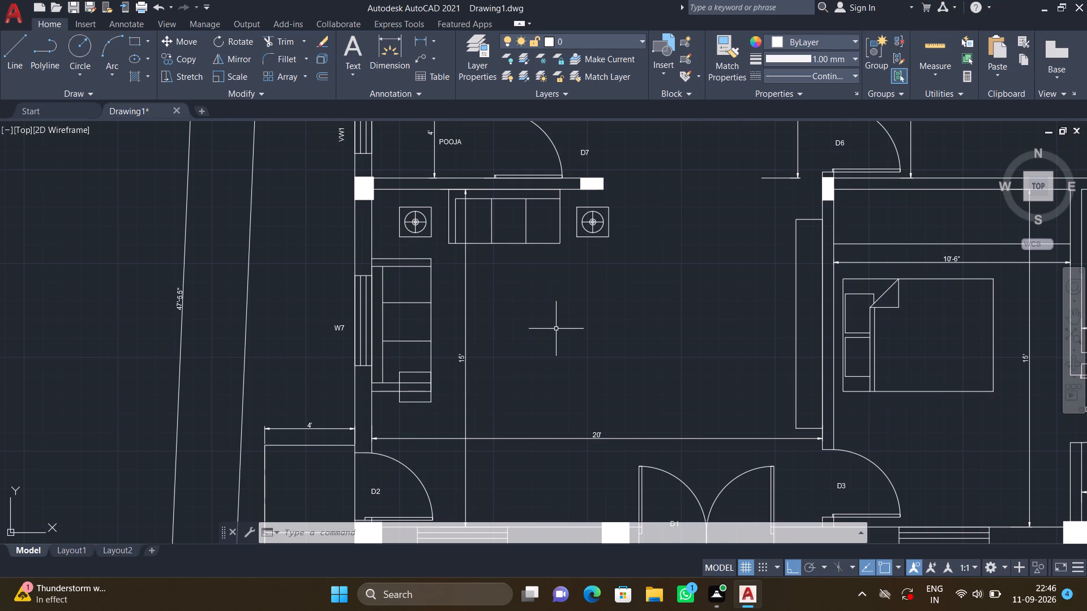
text(MT)
key(Return)
click(542, 326)
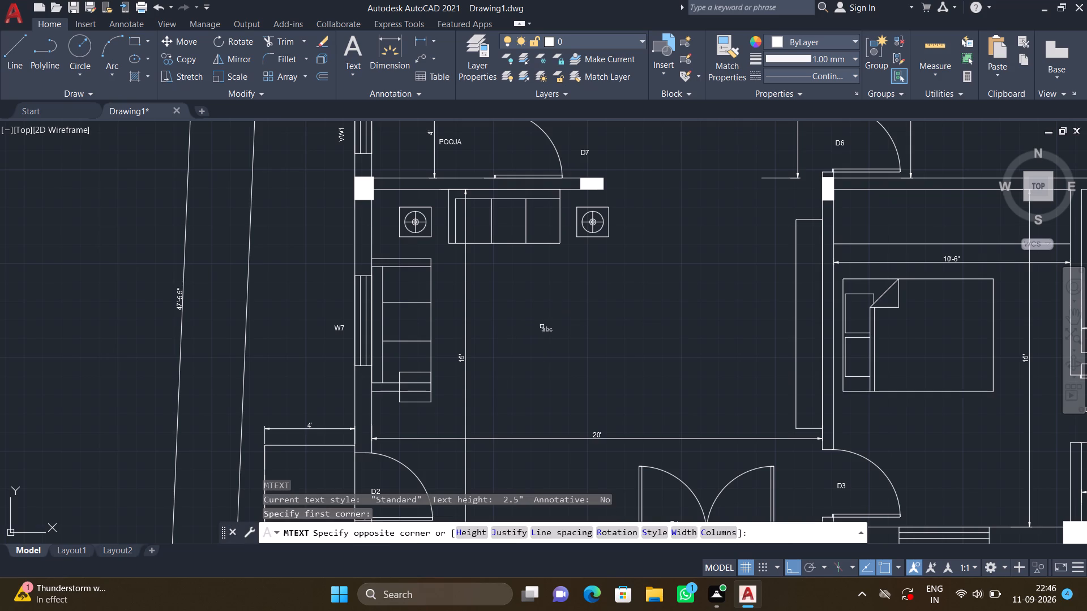
click(657, 276)
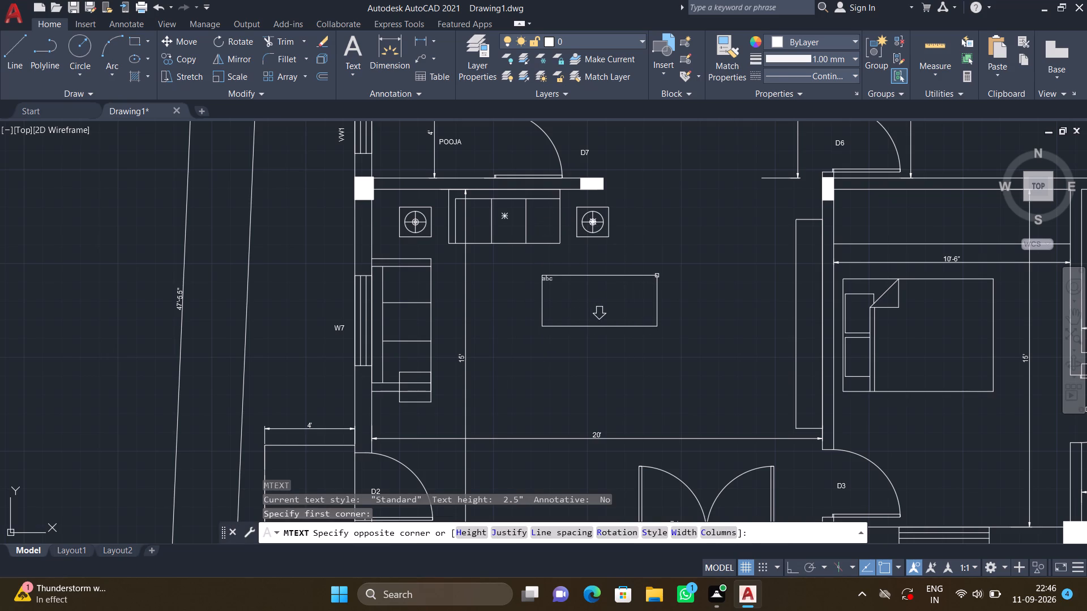
text(LIVIN)
key(g)
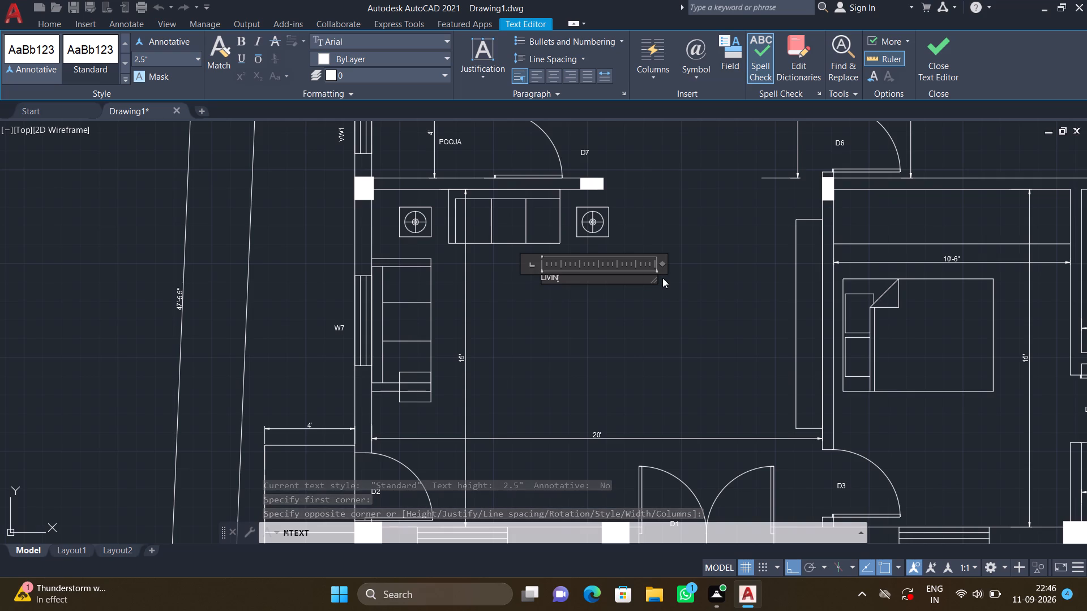
key(Return)
key(Escape)
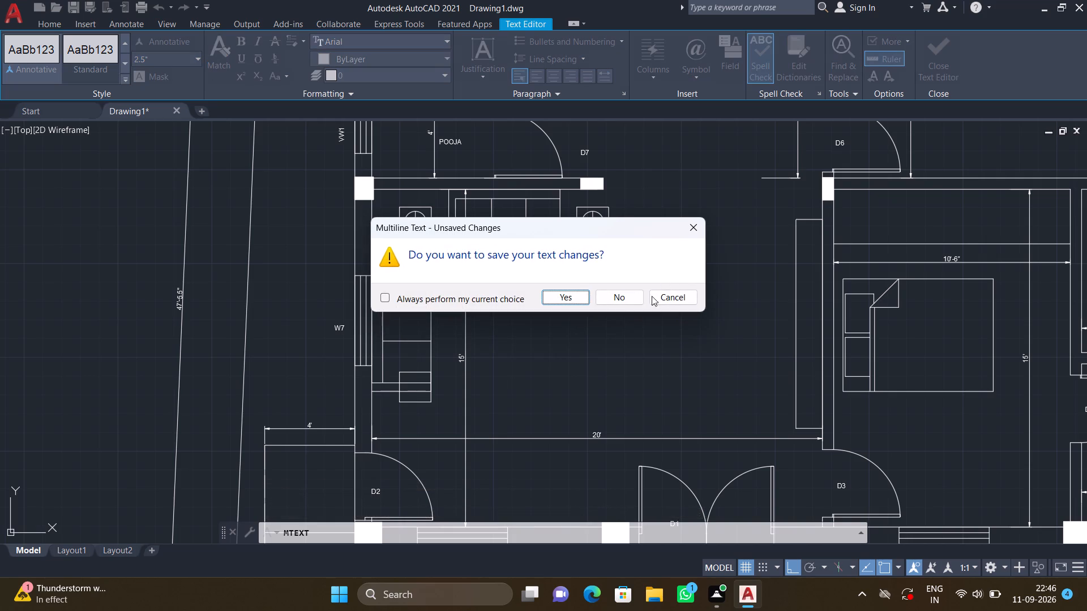
click(549, 298)
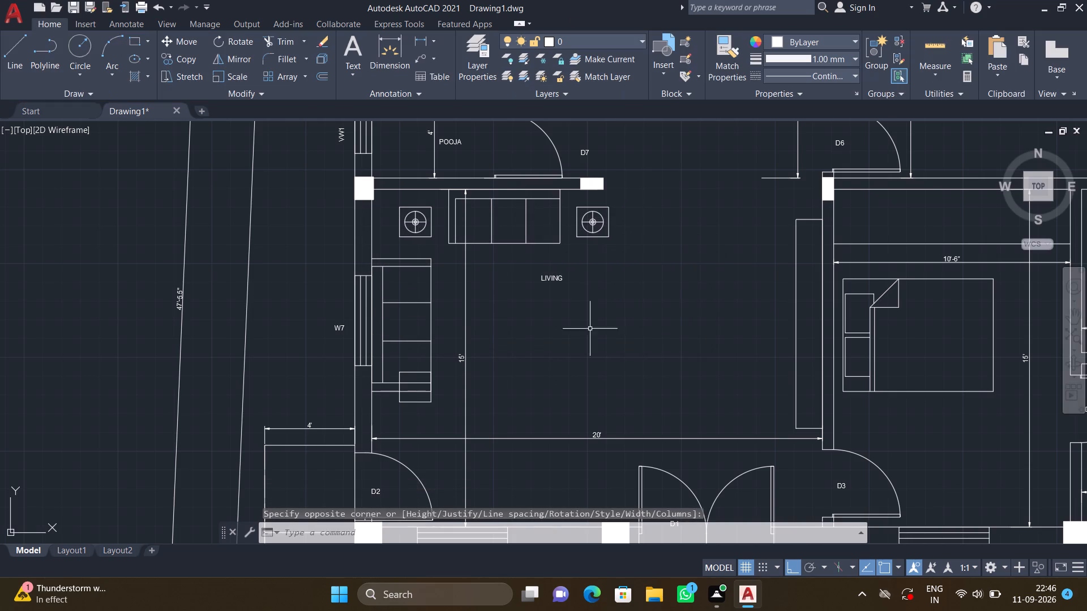
Move the LIVING label diagonally down to the centre of the living room, with Ortho switched off.
scroll(604, 385, up, 1)
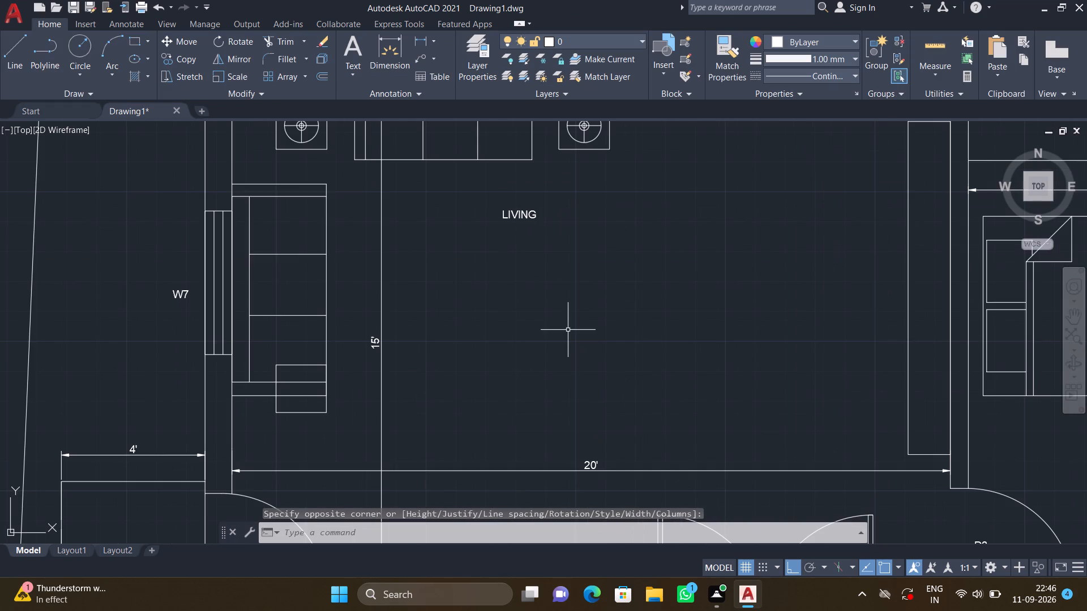
key(m)
key(Return)
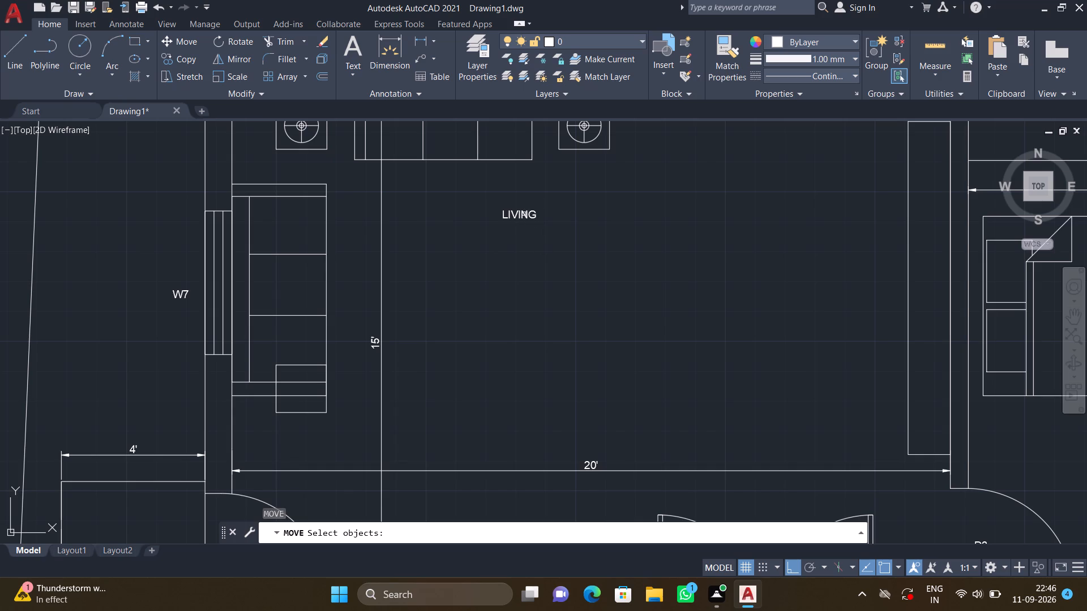
click(524, 214)
key(Return)
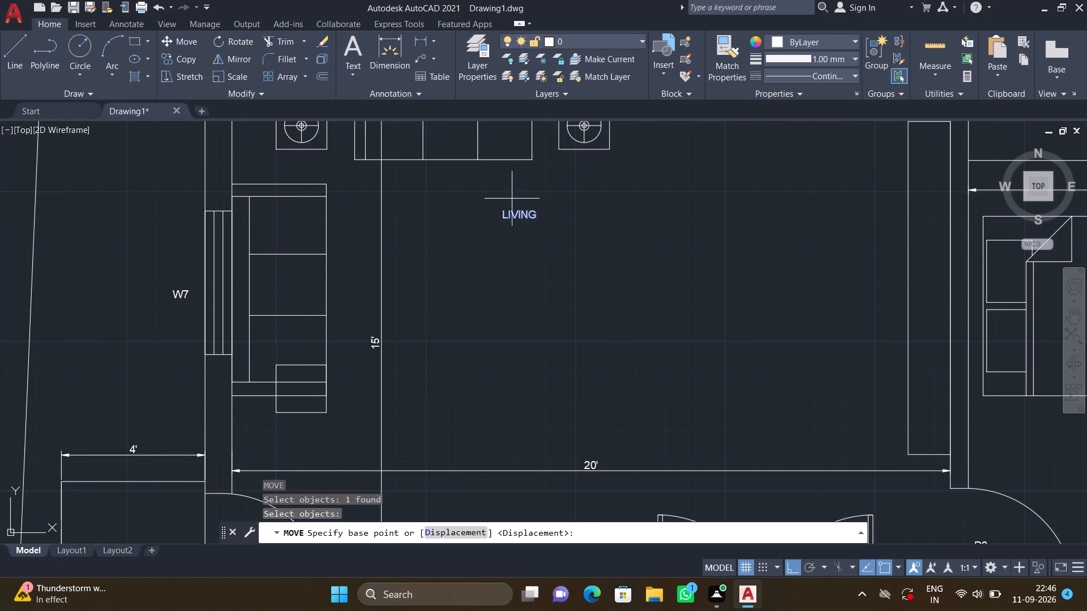
click(508, 213)
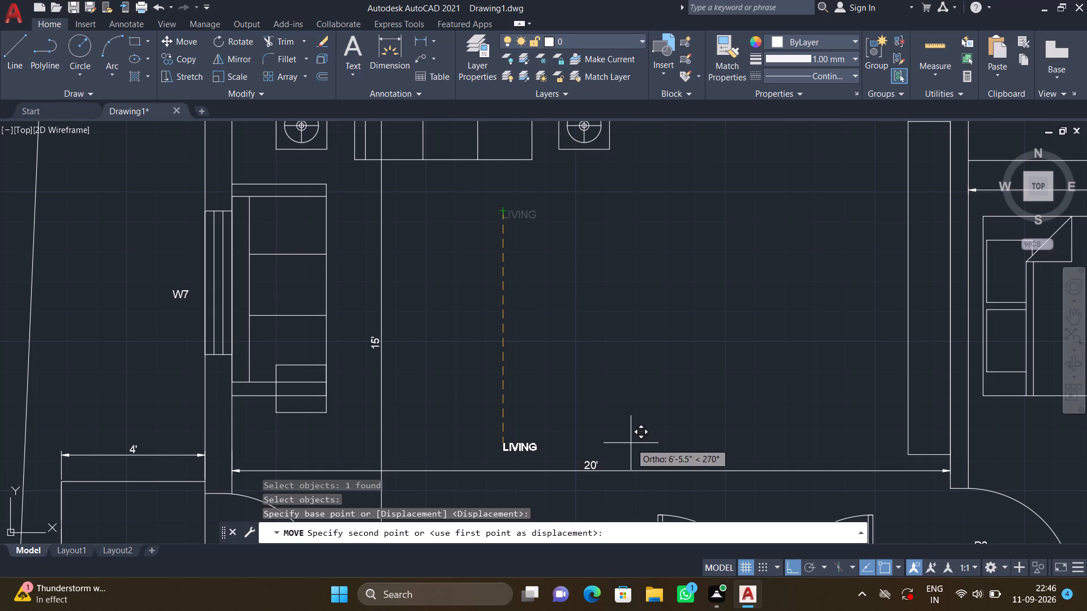
key(F8)
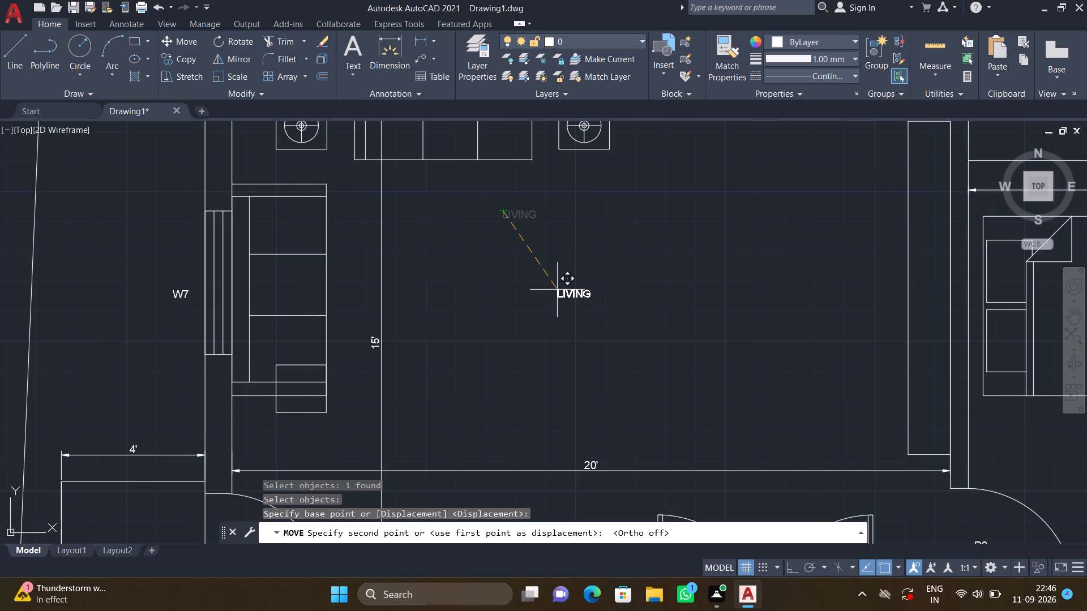
click(571, 316)
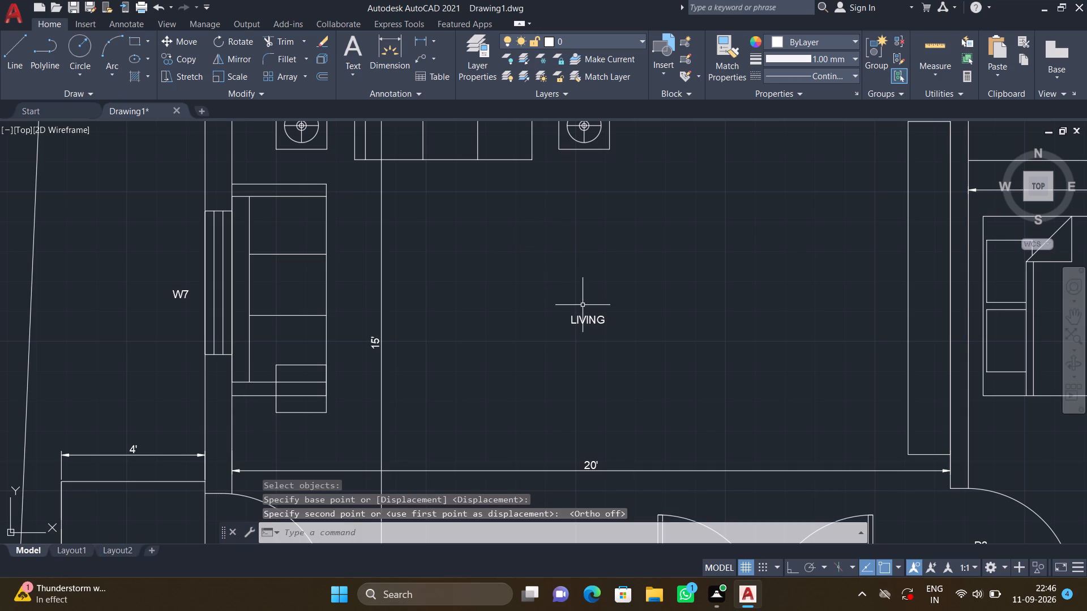
Add a multiline text label TV UNIT in the living room, just beside the long narrow cabinet on the bedroom wall.
middle_drag(727, 284, 1084, 610)
scroll(1085, 453, down, 2)
scroll(981, 441, down, 2)
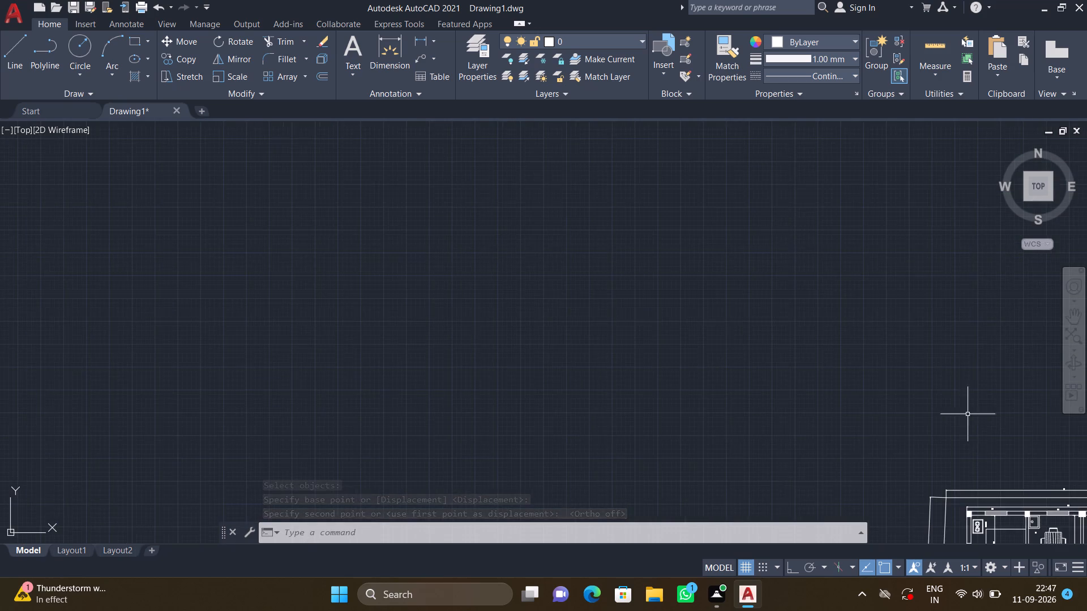
scroll(887, 368, down, 2)
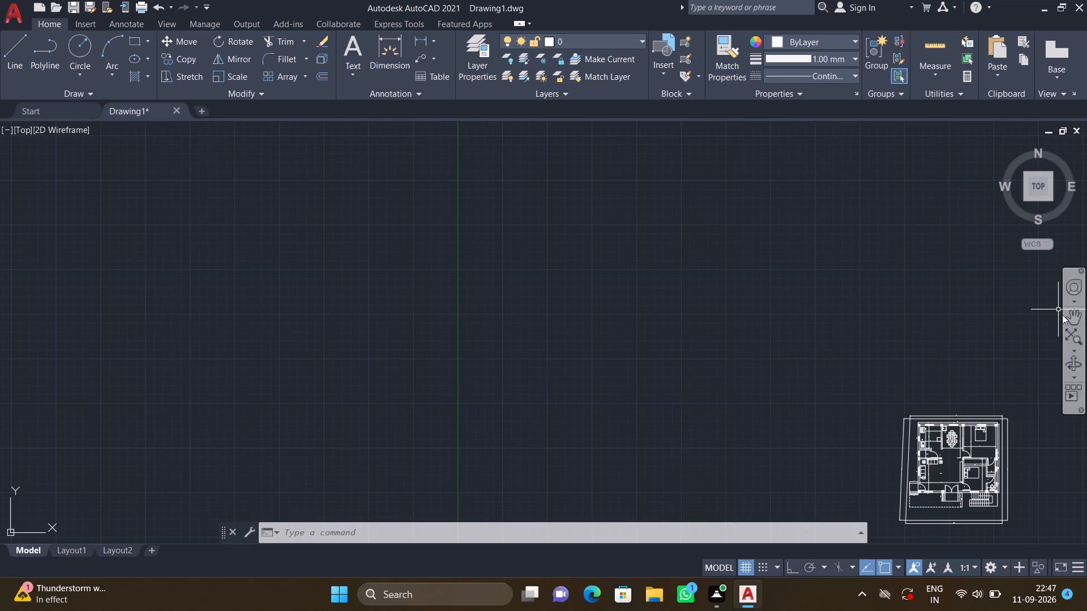
click(1080, 316)
middle_drag(988, 384, 841, 200)
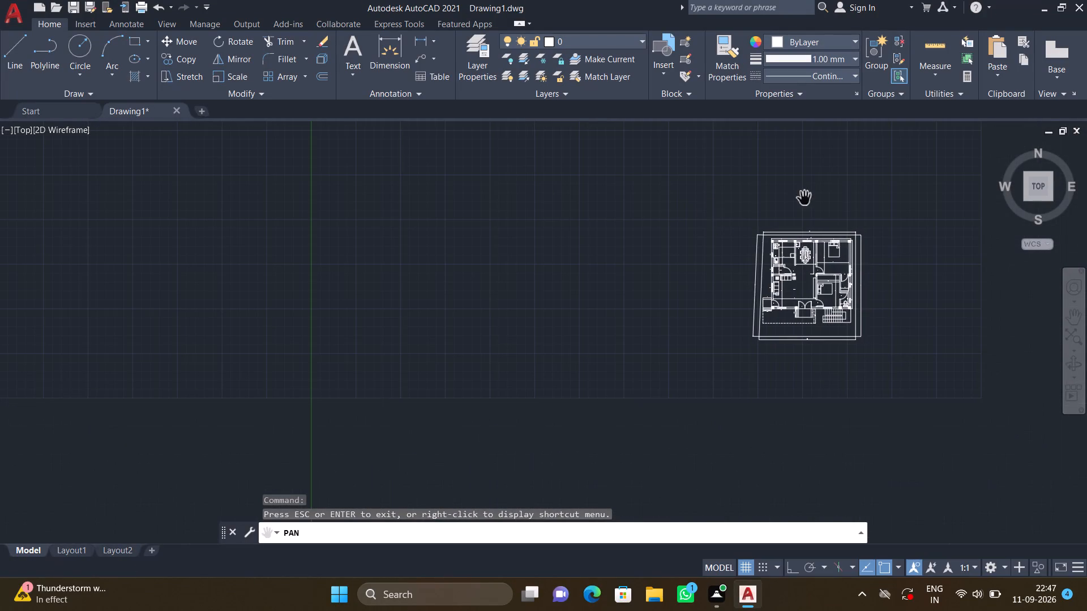
middle_drag(738, 206, 521, 223)
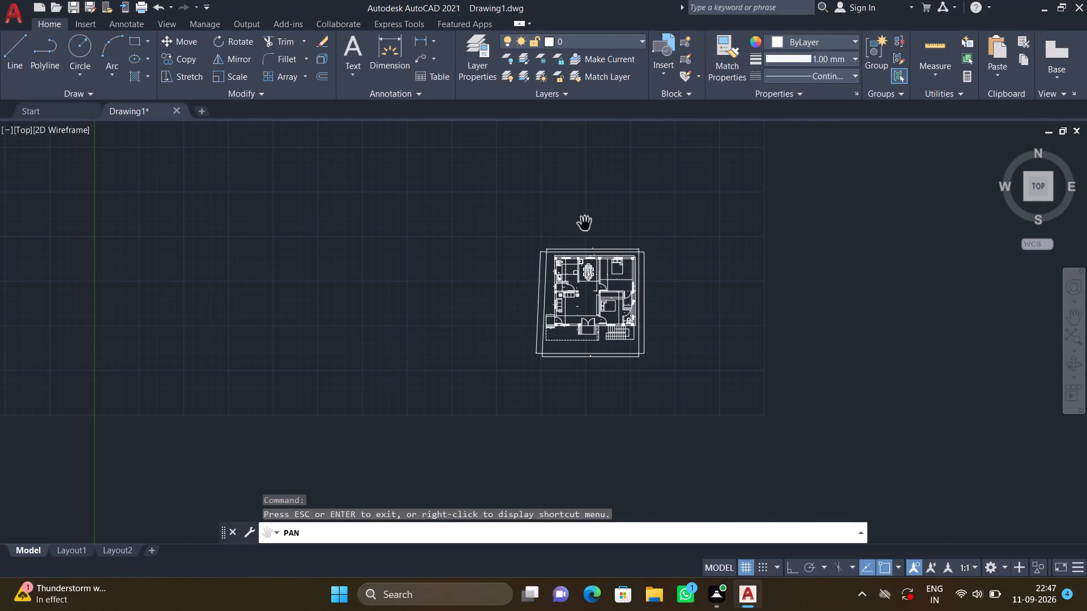
key(Escape)
scroll(601, 249, up, 1)
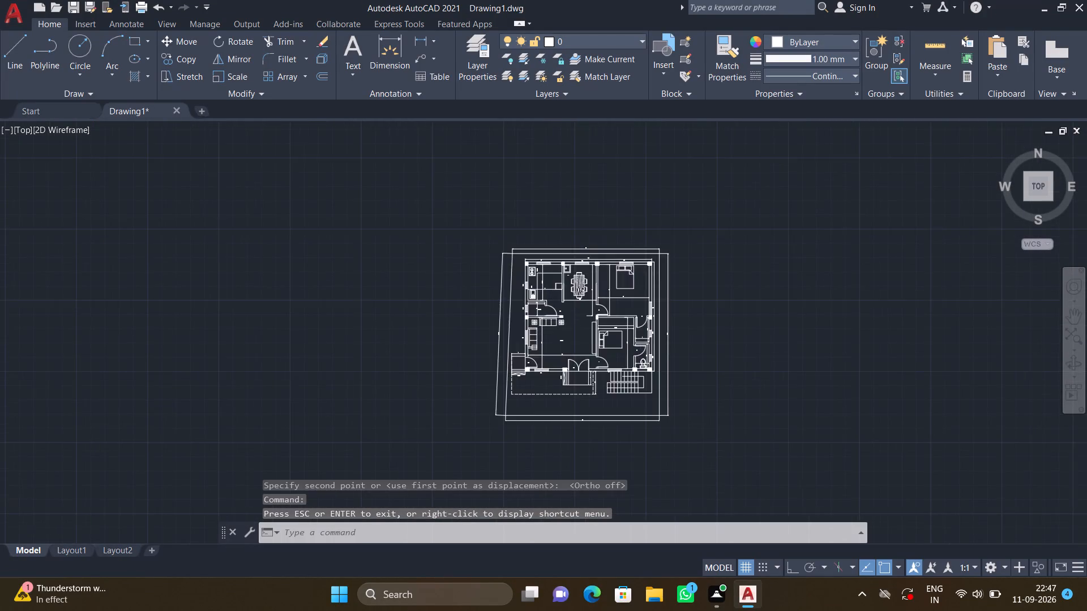
scroll(601, 249, up, 1)
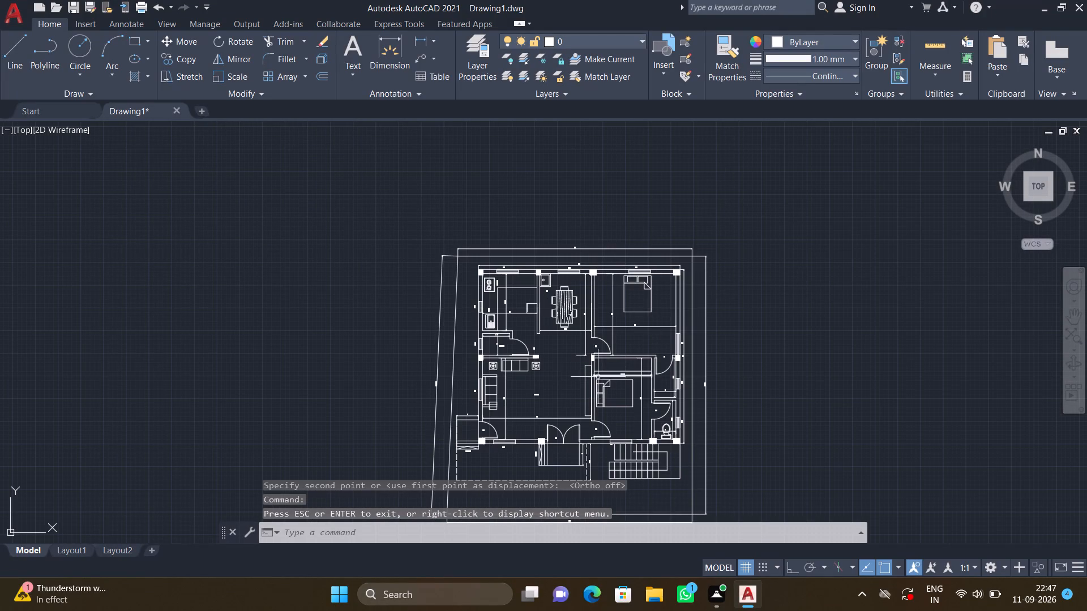
middle_drag(586, 382, 584, 331)
scroll(587, 334, up, 3)
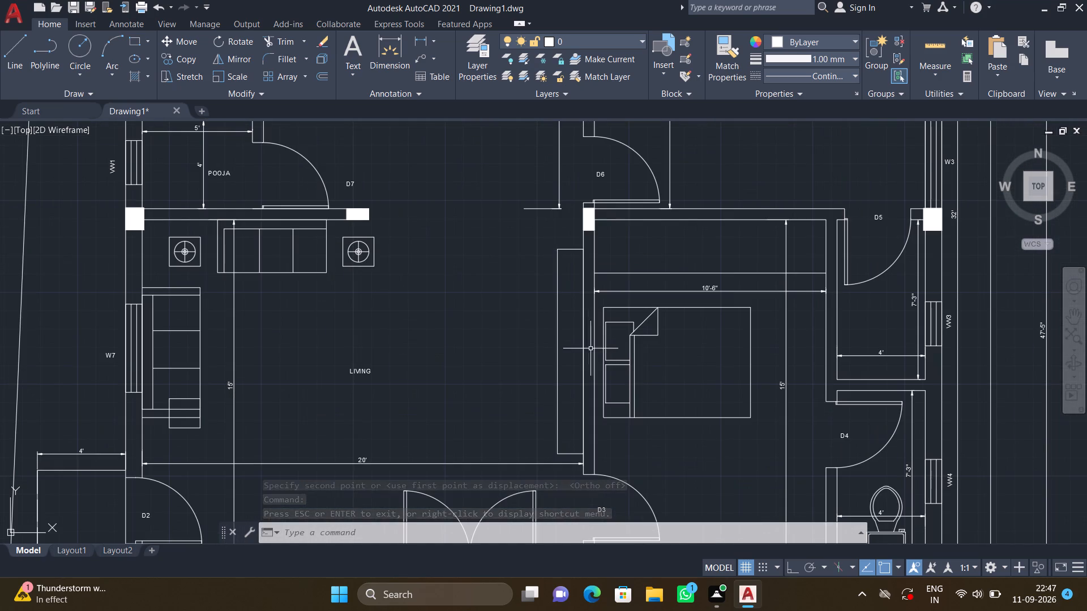
scroll(540, 312, up, 1)
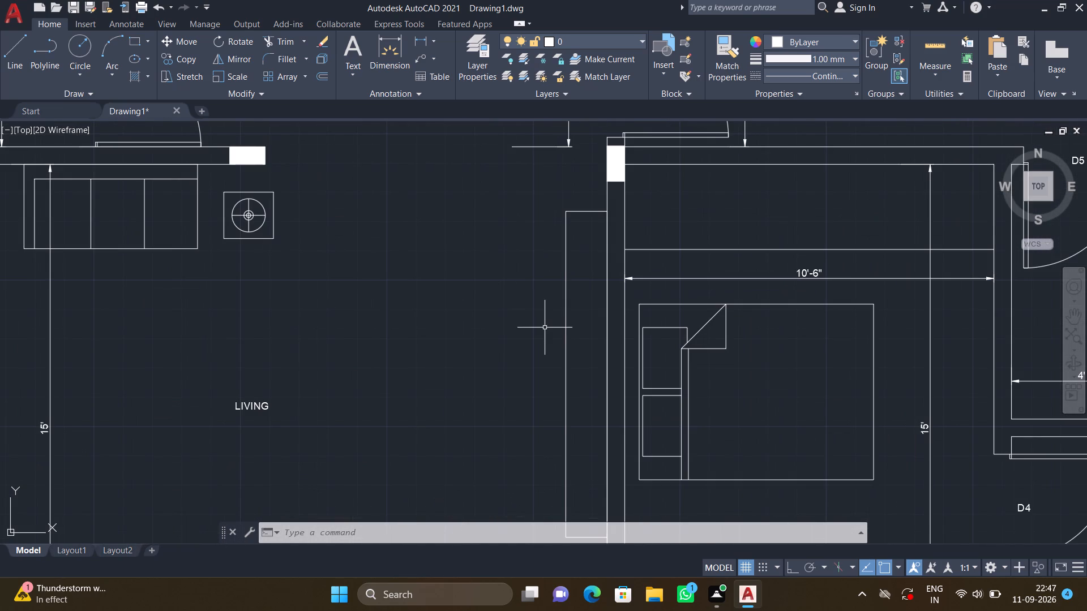
text(MT)
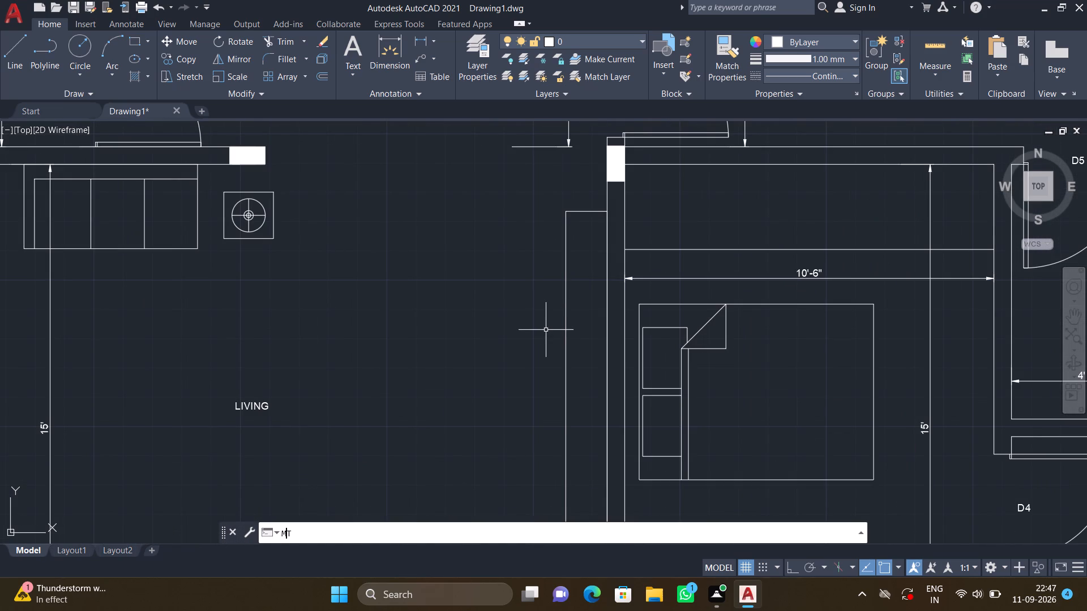
key(Return)
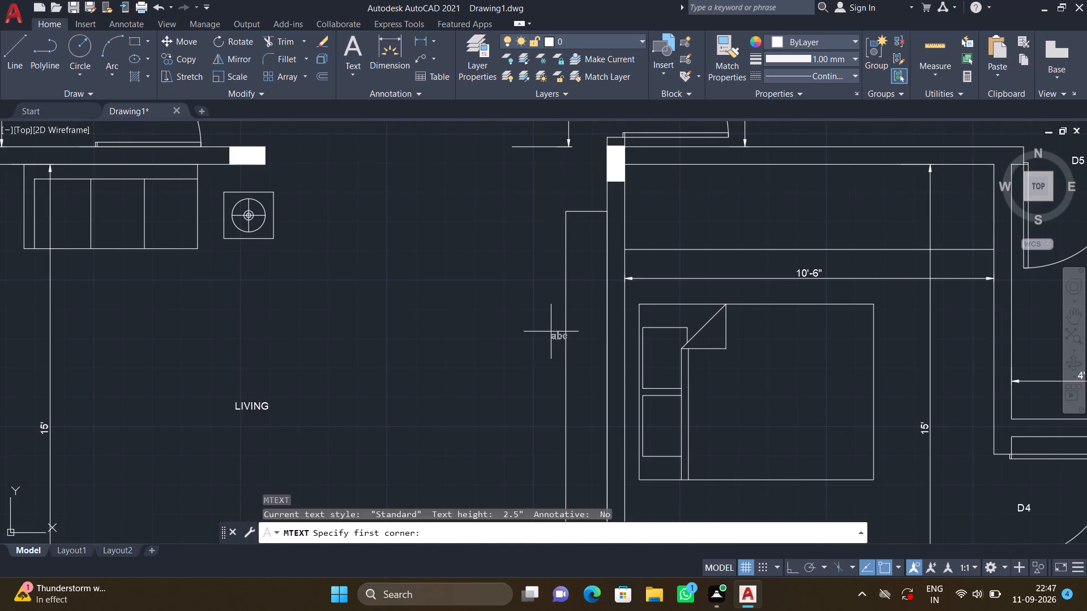
click(470, 379)
click(544, 332)
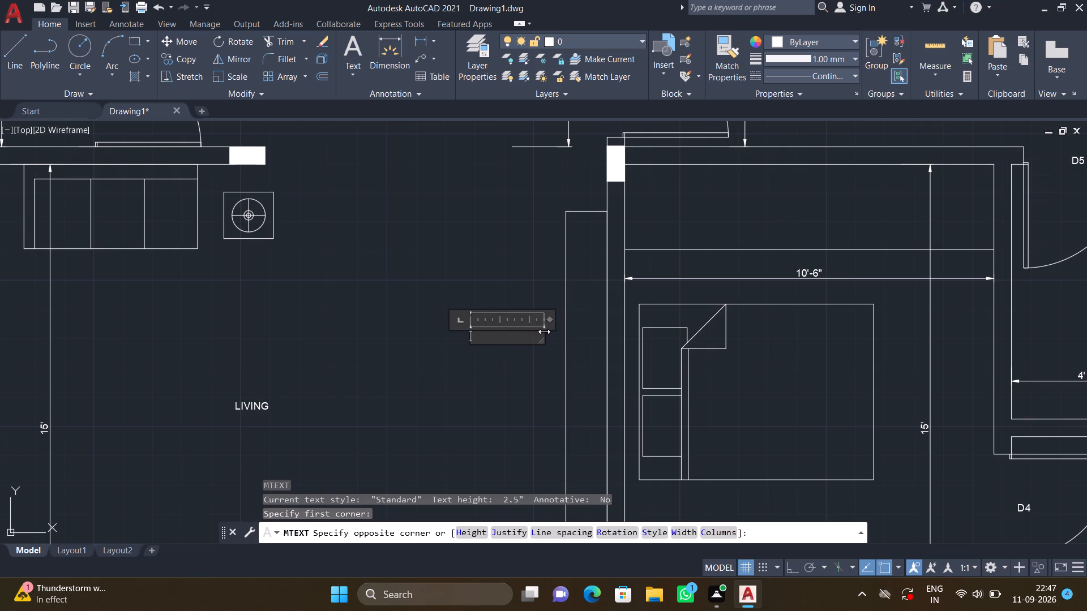
text(TV)
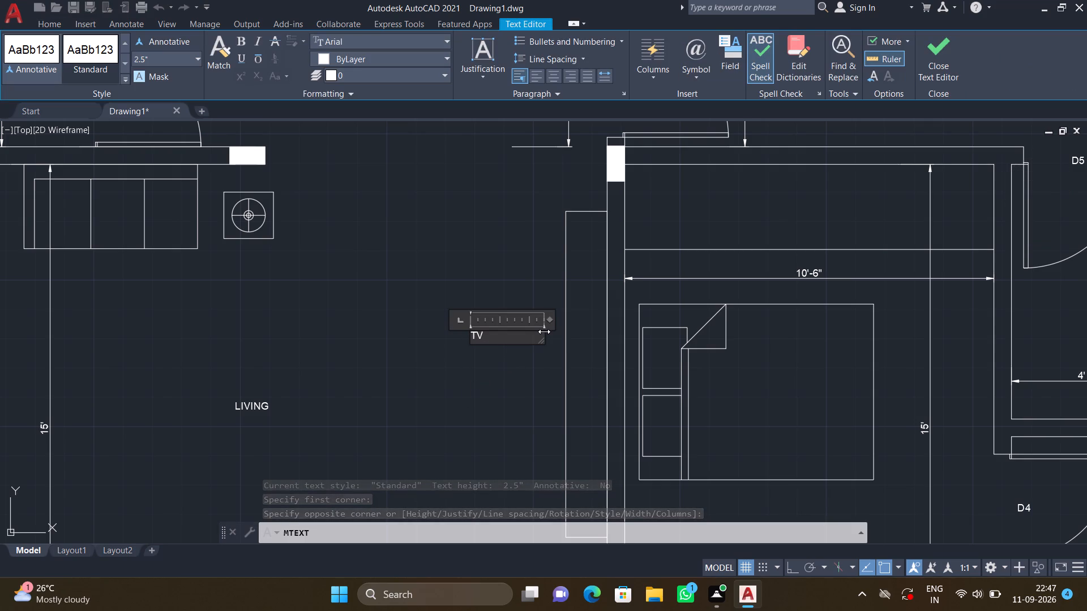
key(space)
text(UNIT)
key(Return)
key(Escape)
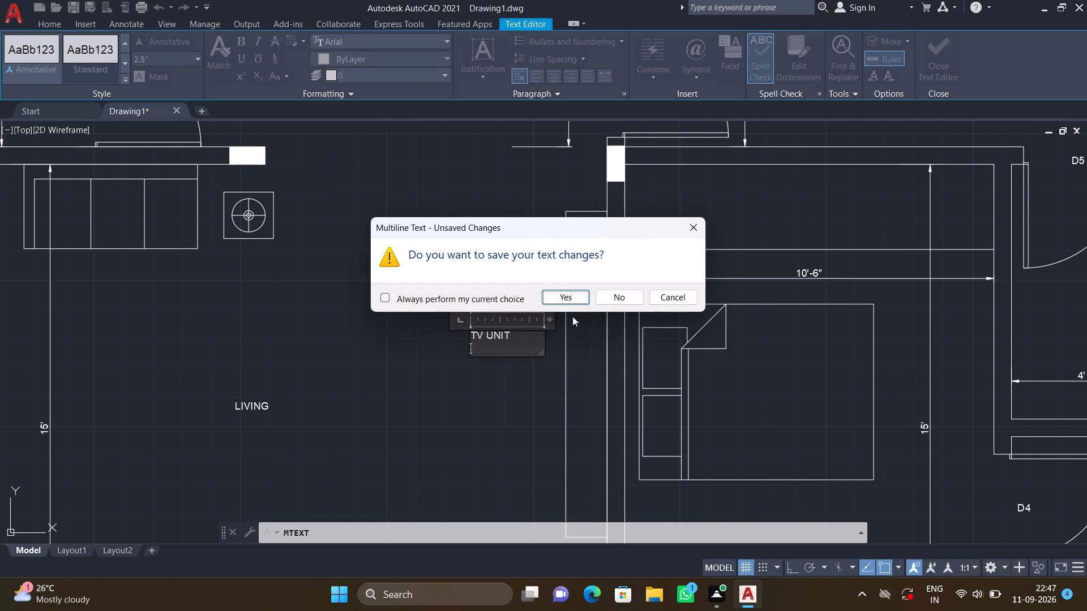
click(563, 291)
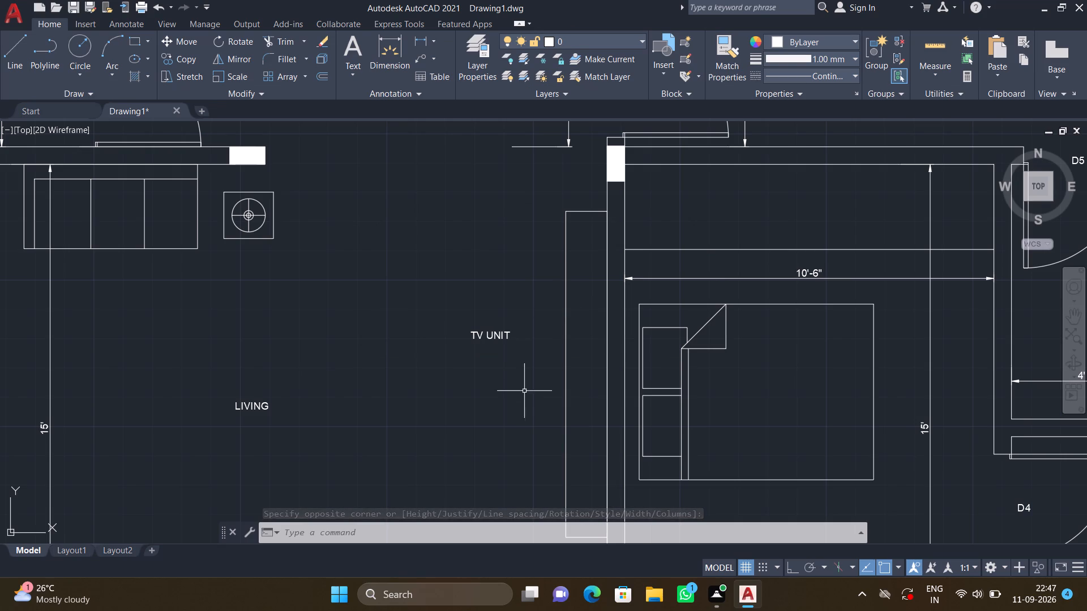
Rotate the TV UNIT label 90 degrees clockwise about its upper-left corner with Ortho on, so it reads downward.
text(RO)
key(Return)
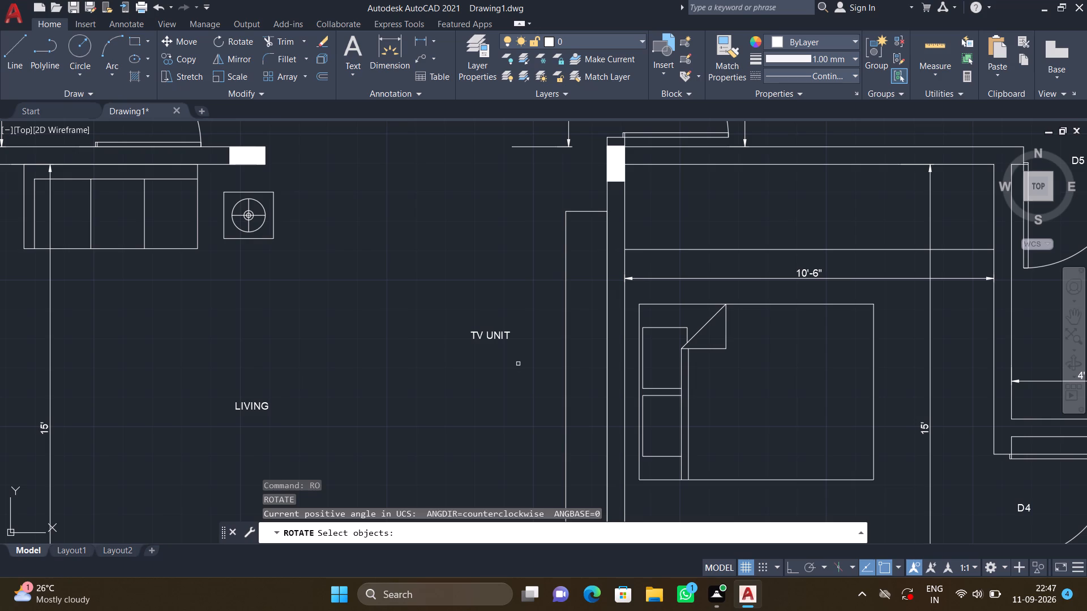
key(F8)
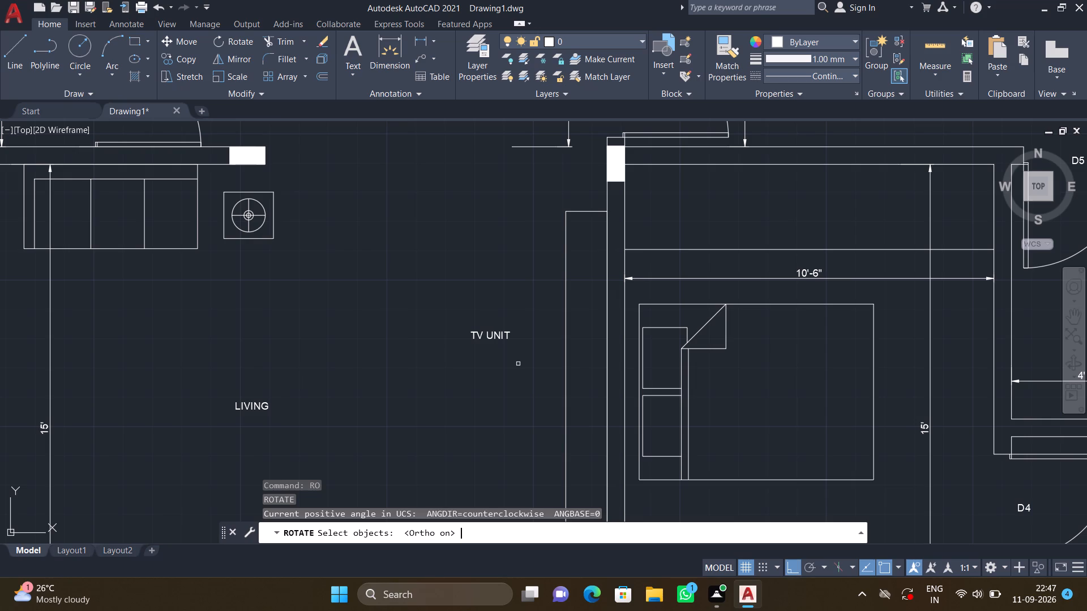
click(533, 343)
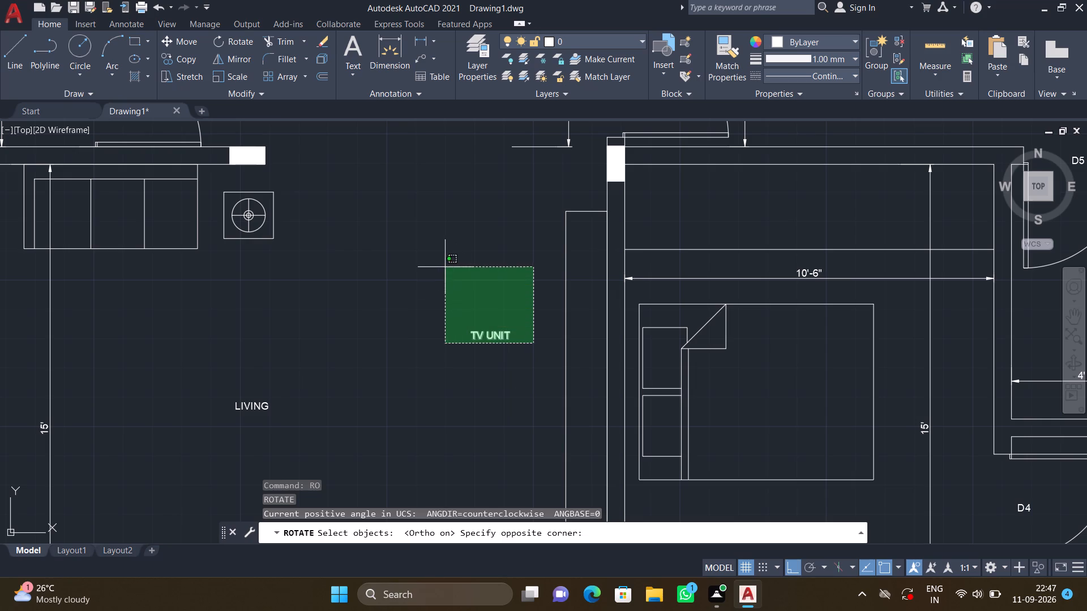
click(460, 316)
key(Return)
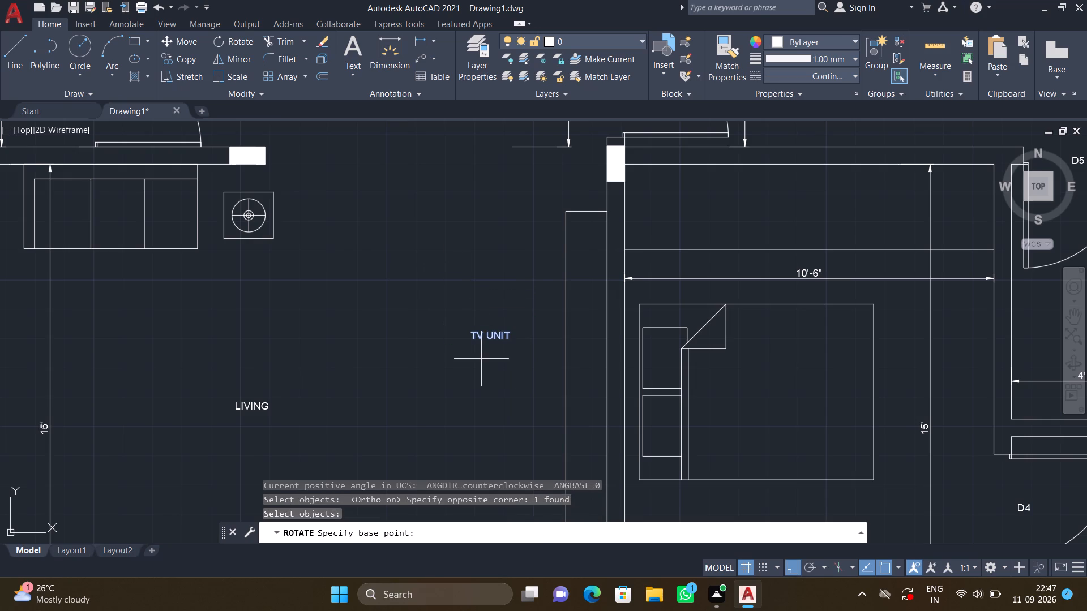
click(473, 329)
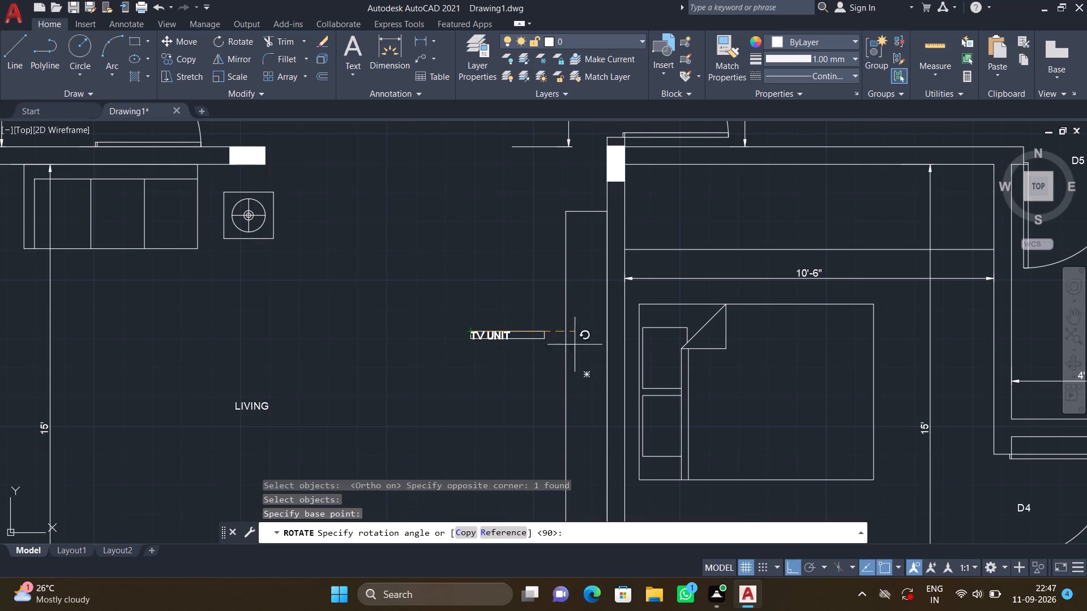
click(461, 382)
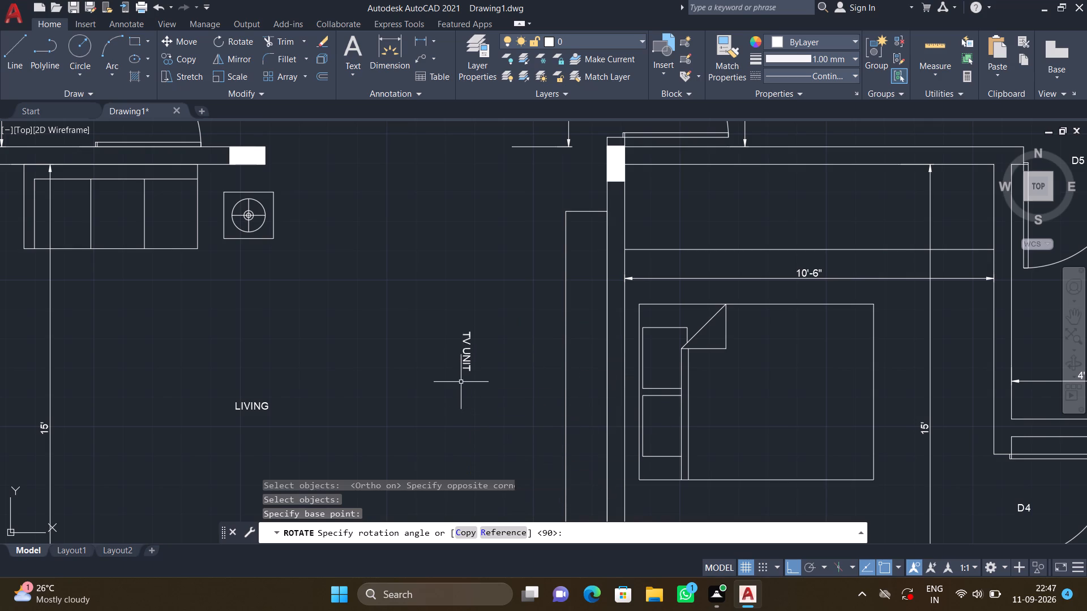
Move the TV UNIT label horizontally into the long narrow cabinet rectangle along the wall between living room and bedroom.
key(m)
key(Return)
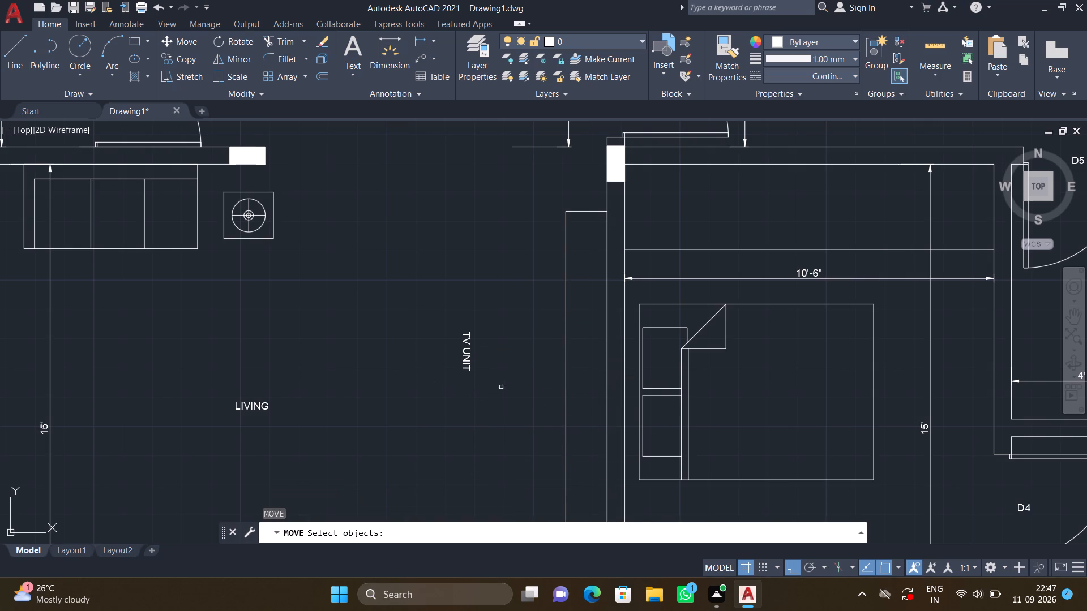
click(472, 368)
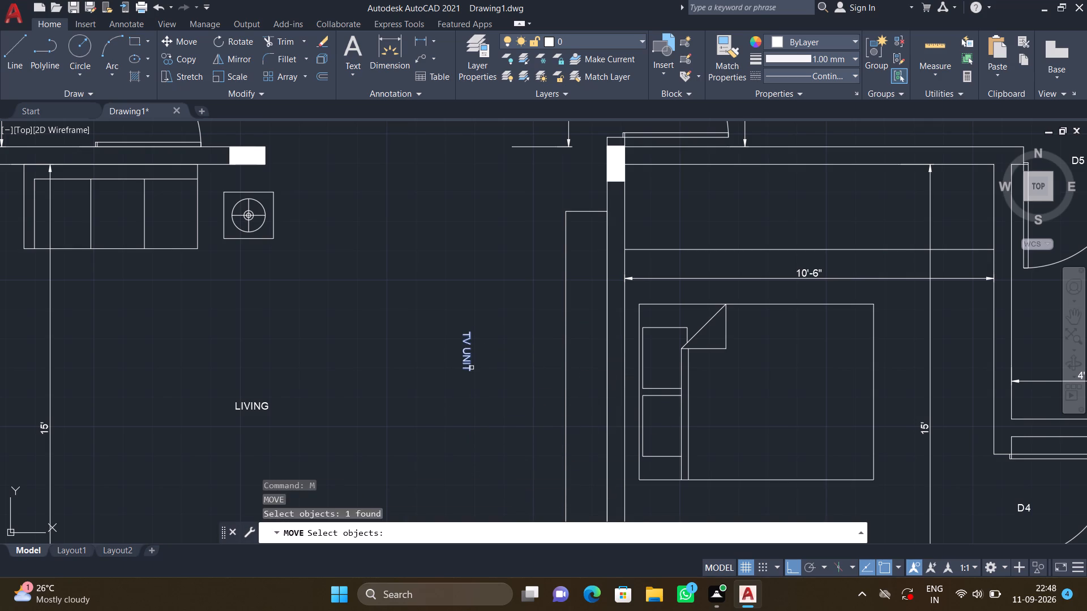
key(Return)
click(465, 345)
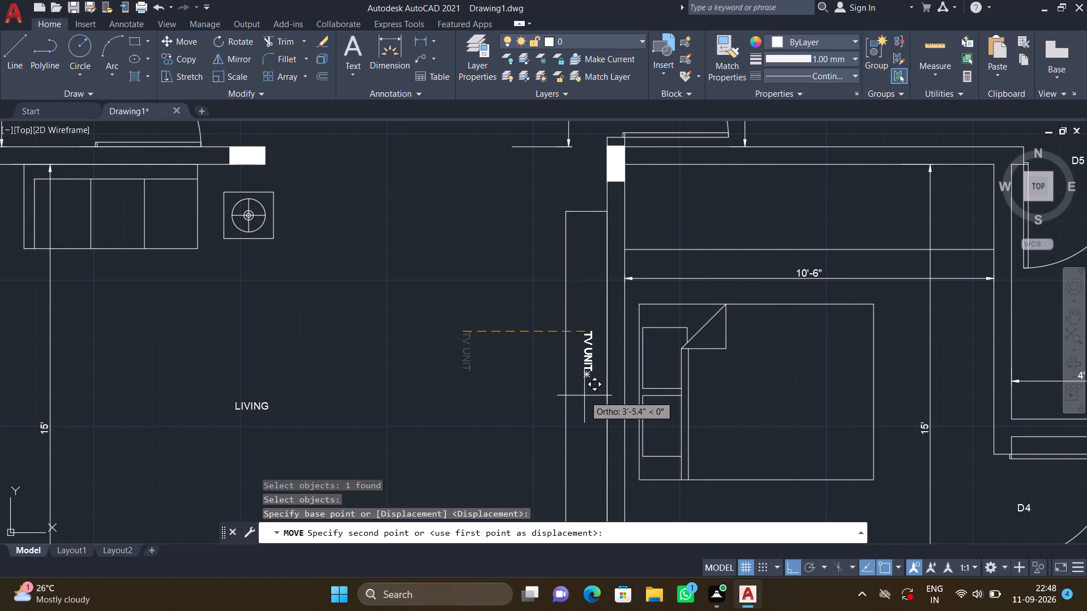
click(589, 412)
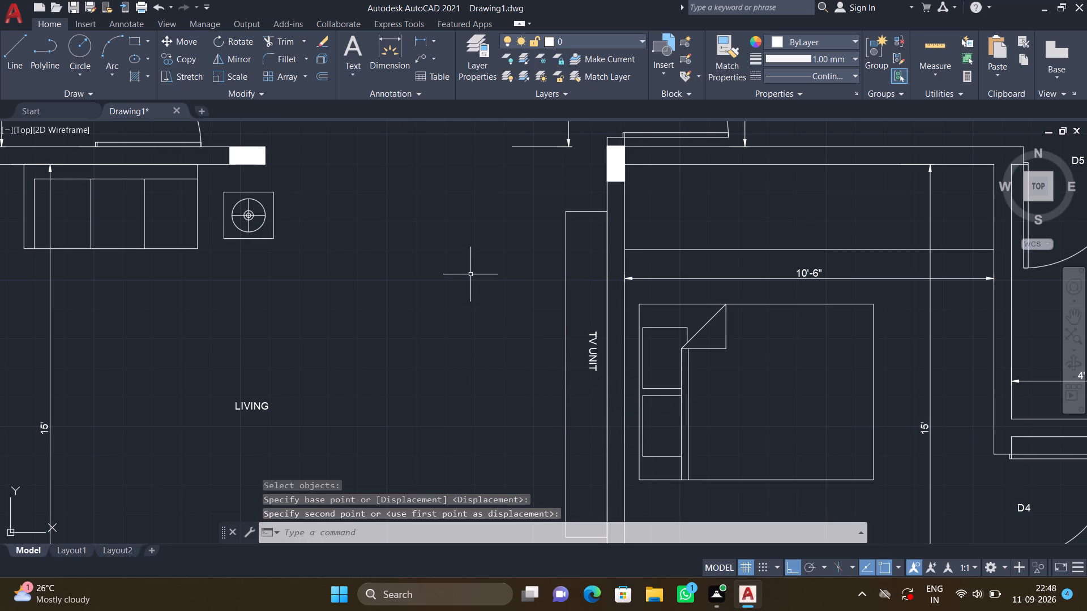
Add a multiline text label BEDROOM 02 just below the bed in the bedroom served by door D3.
scroll(486, 287, down, 1)
middle_drag(572, 353, 497, 214)
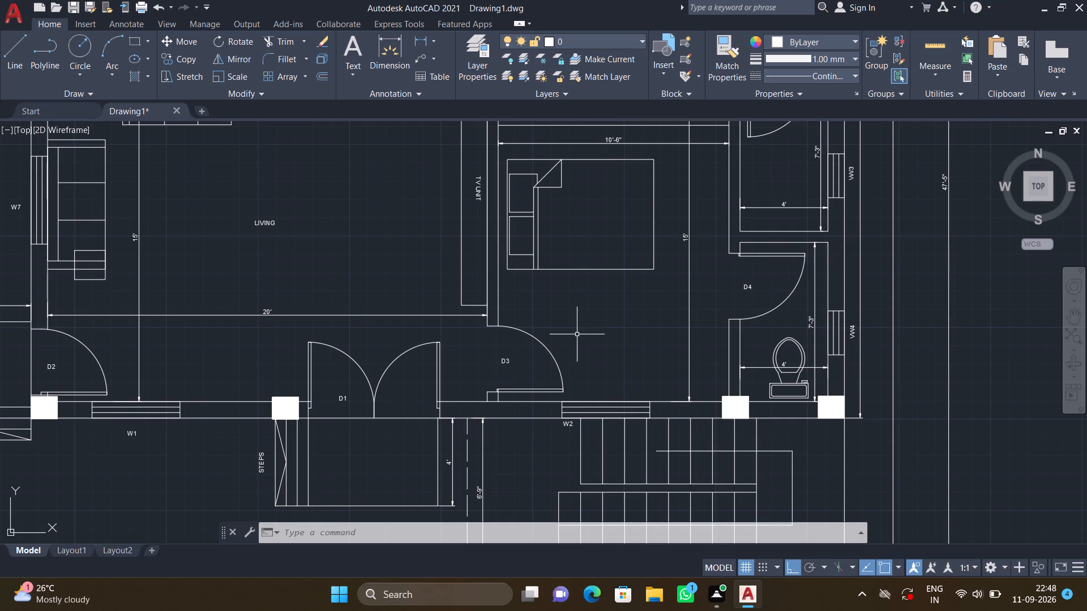
text(MT)
key(Return)
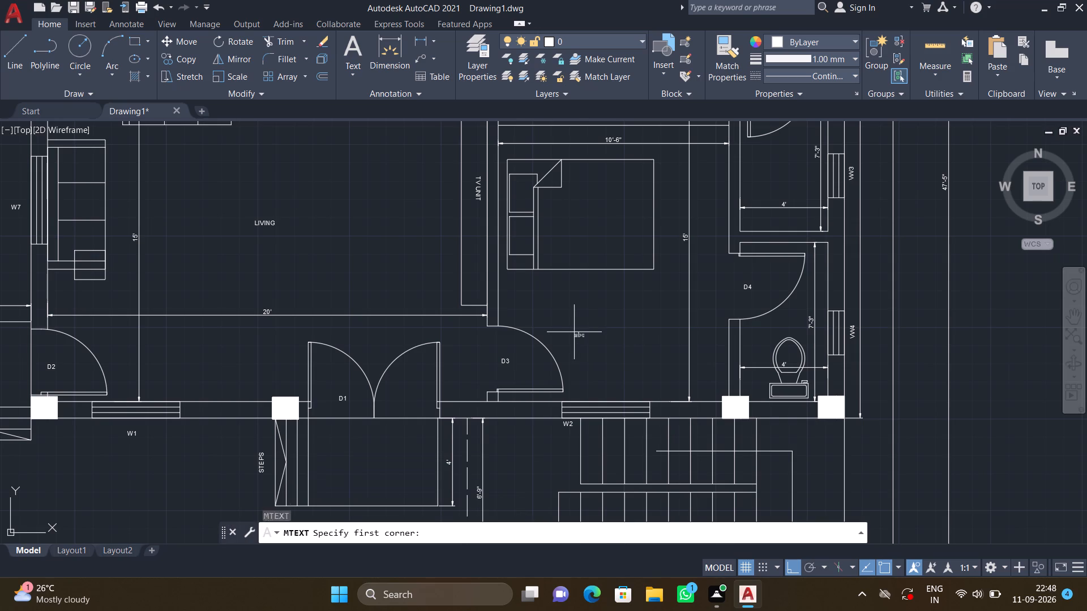
click(575, 338)
click(657, 284)
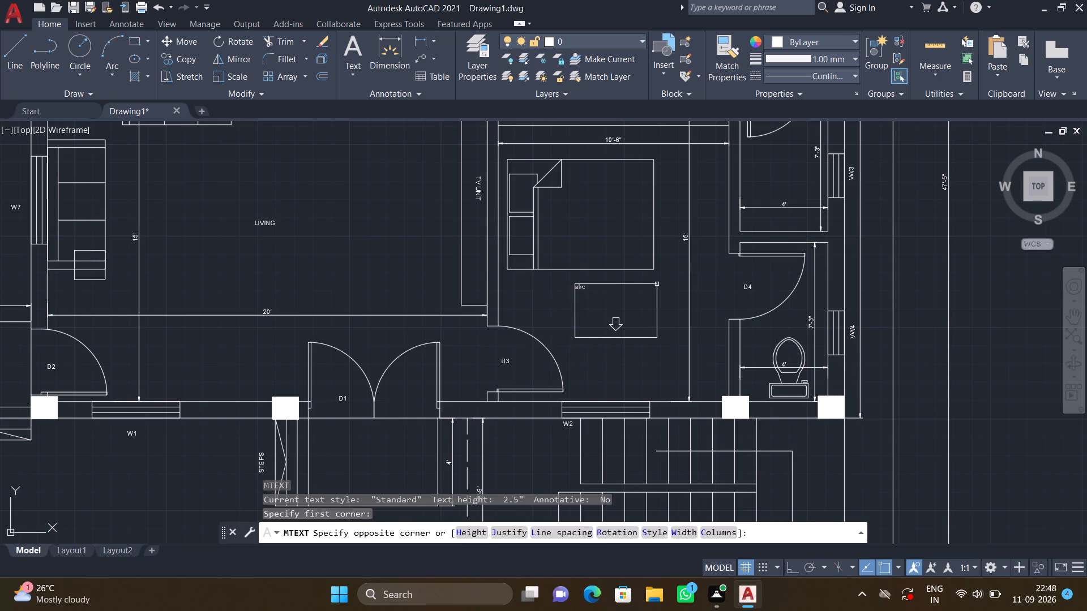
text(BEDROOM)
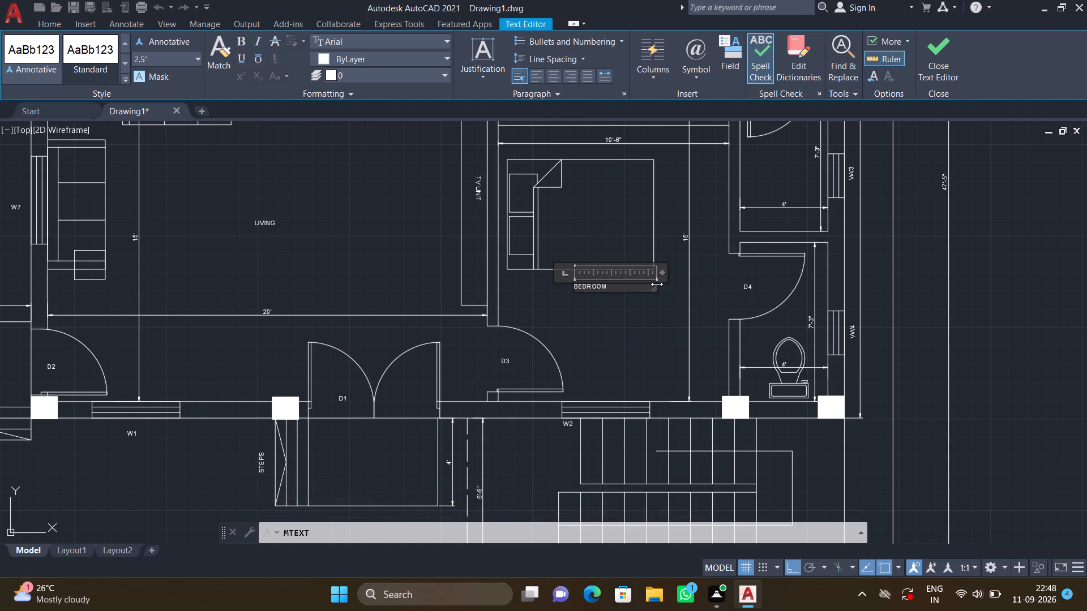
key(space)
text(02)
key(Return)
key(Escape)
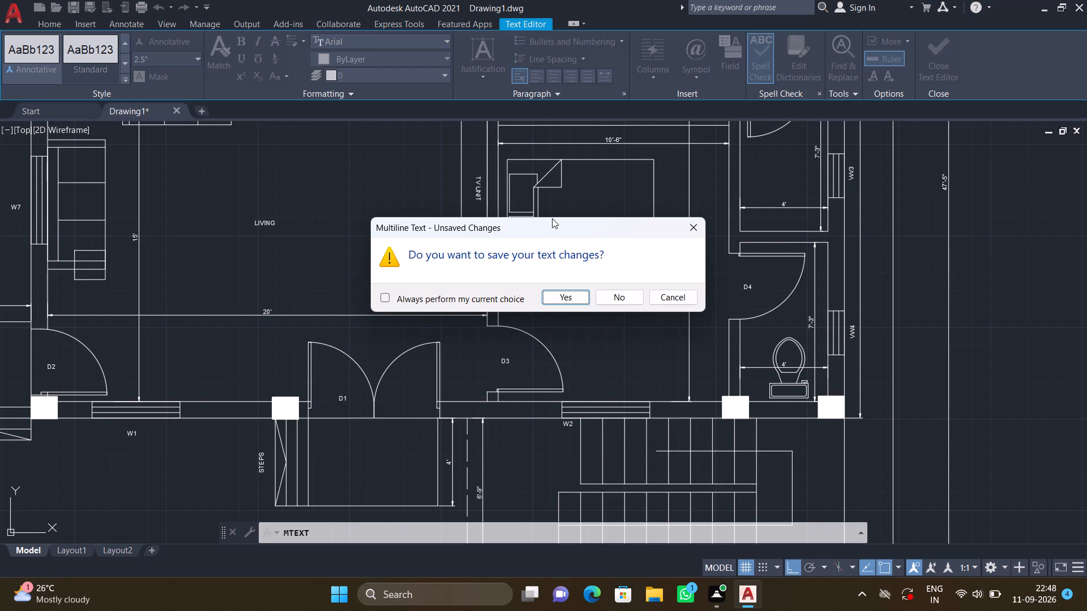
click(583, 292)
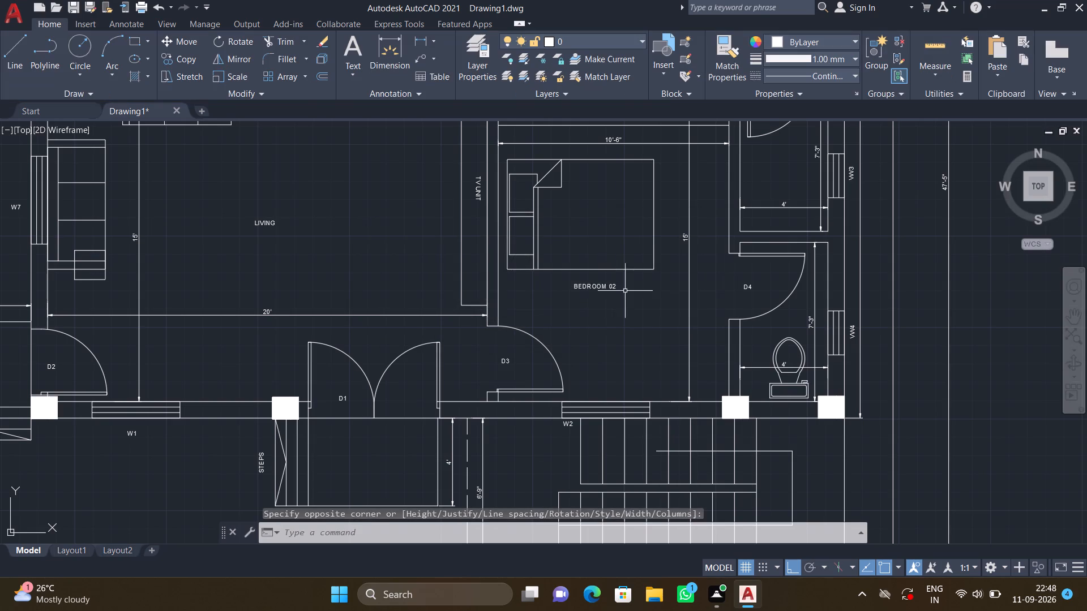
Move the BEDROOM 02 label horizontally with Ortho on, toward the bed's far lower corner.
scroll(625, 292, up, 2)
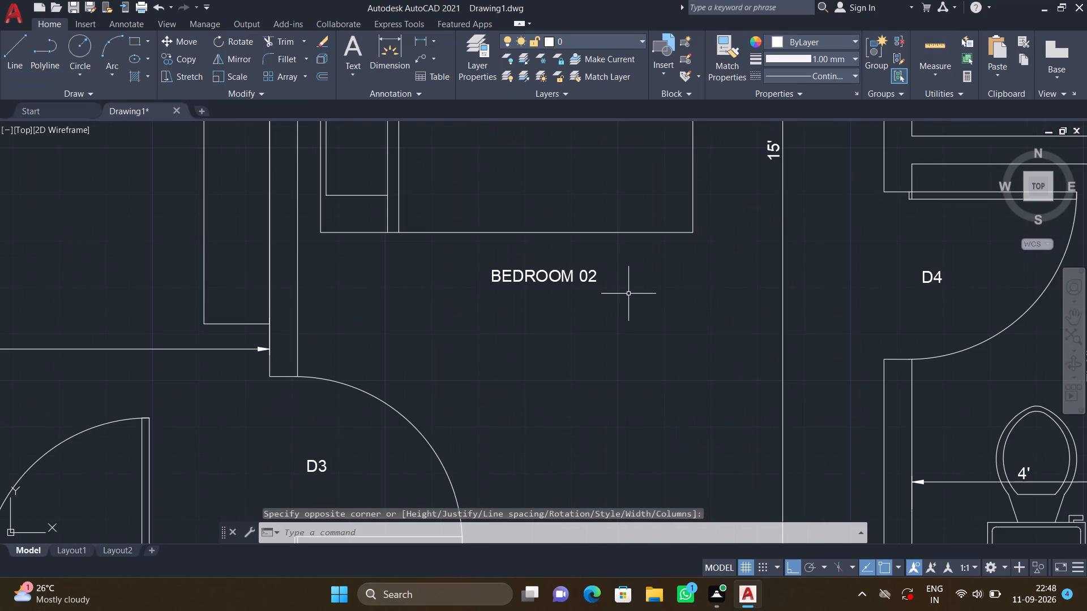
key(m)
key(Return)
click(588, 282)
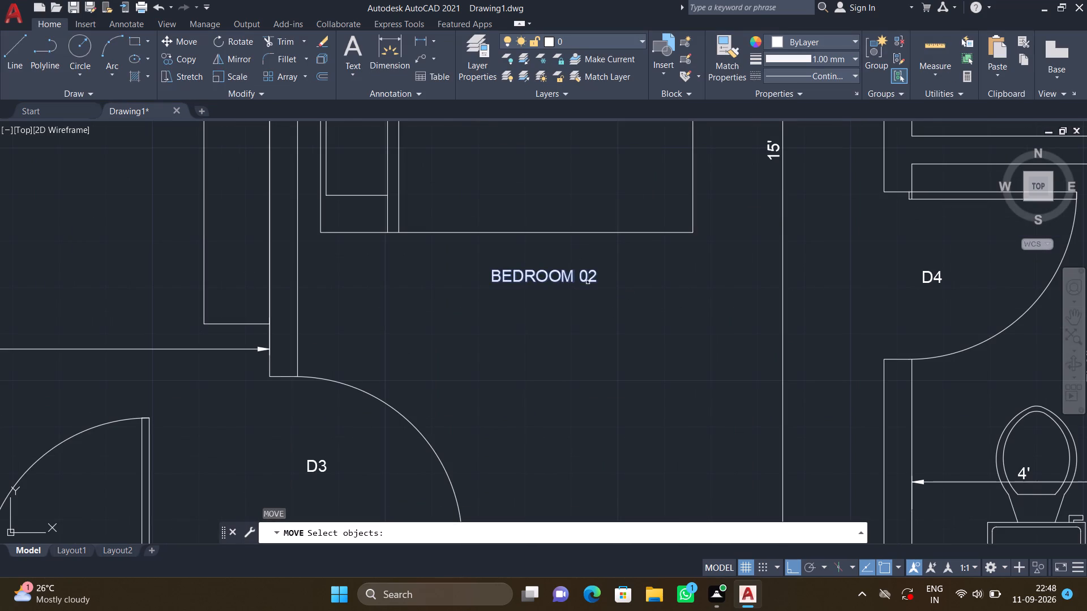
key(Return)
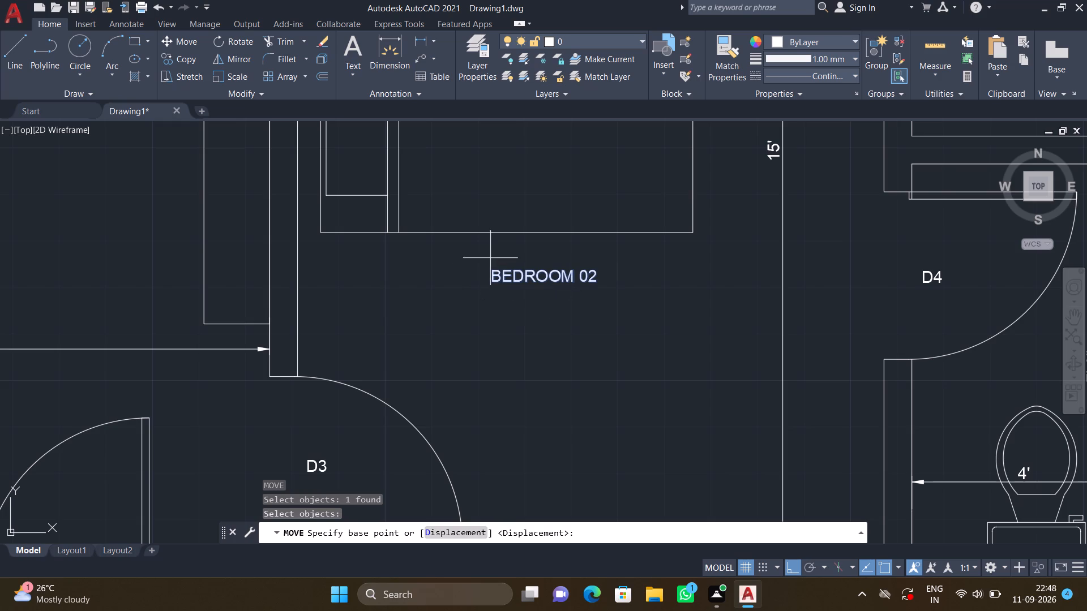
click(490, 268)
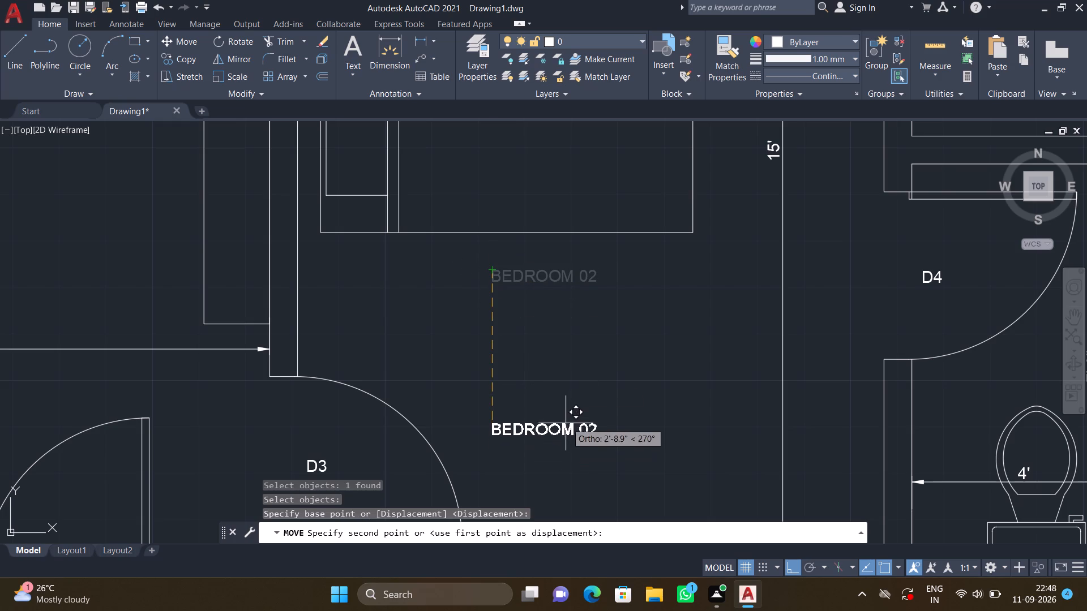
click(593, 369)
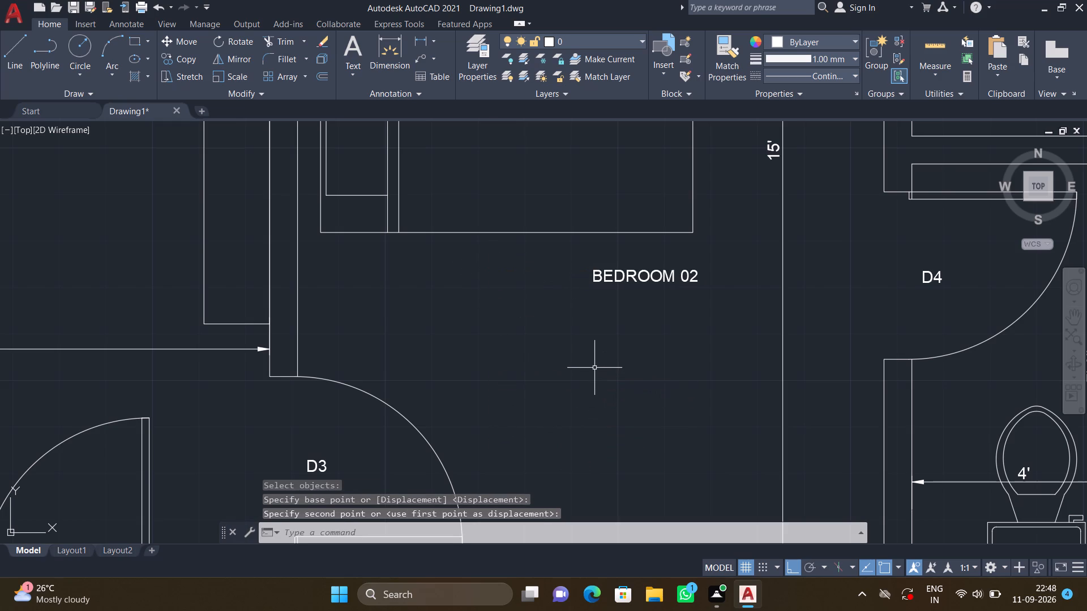
With Ortho off, move the BEDROOM 02 label down into the open floor between the bed and window W2.
key(F8)
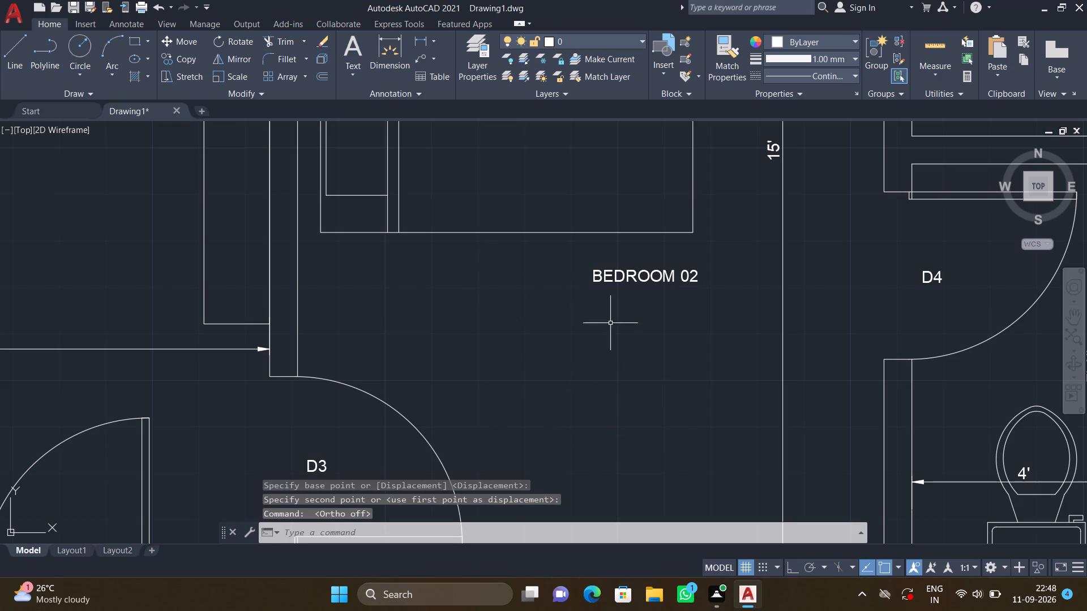
key(m)
key(Return)
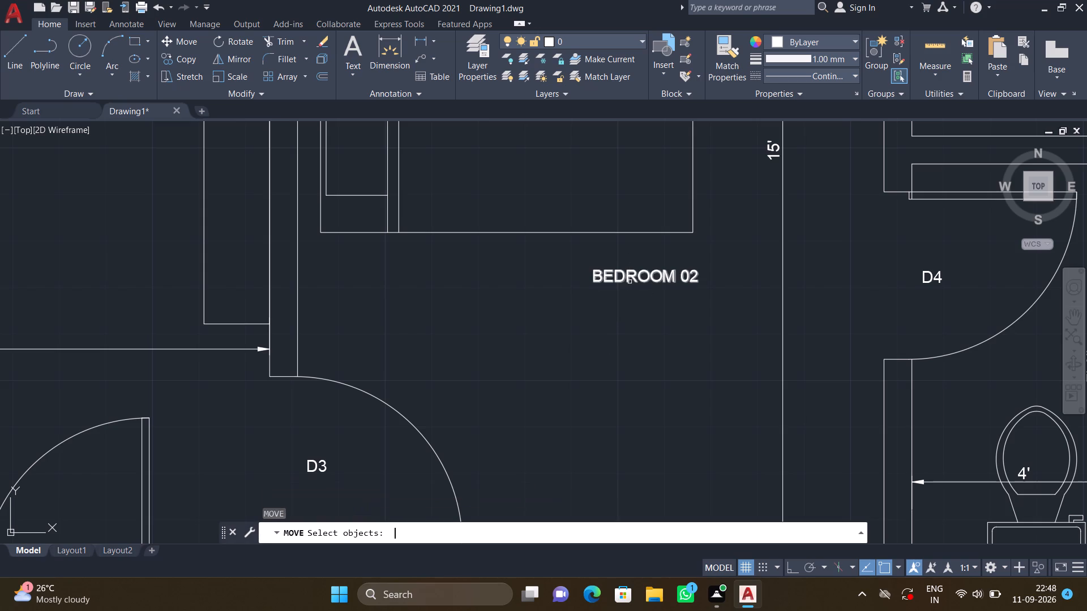
click(630, 279)
key(Return)
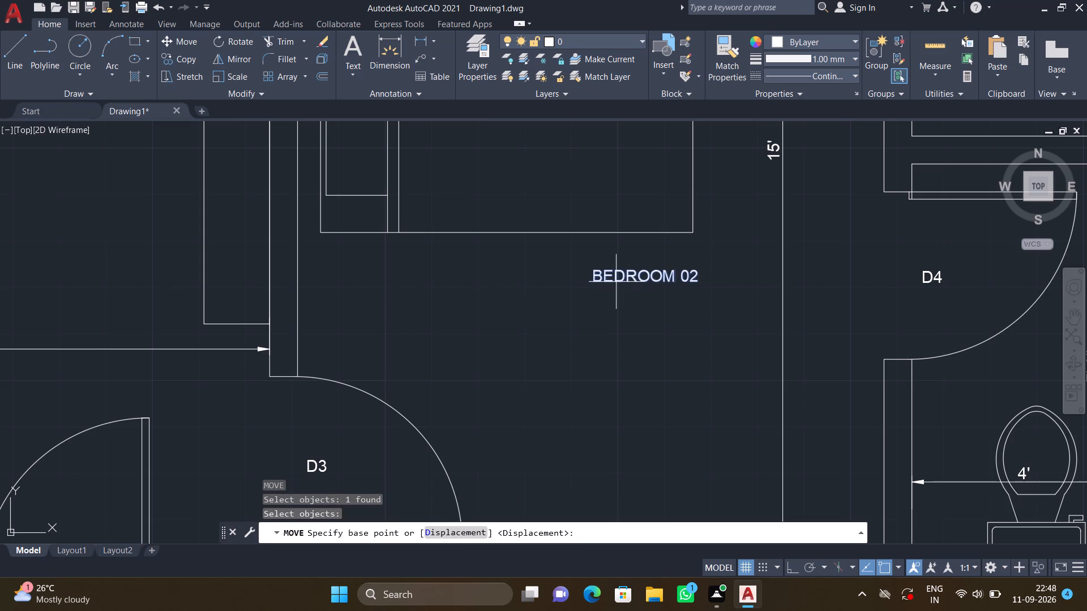
click(596, 273)
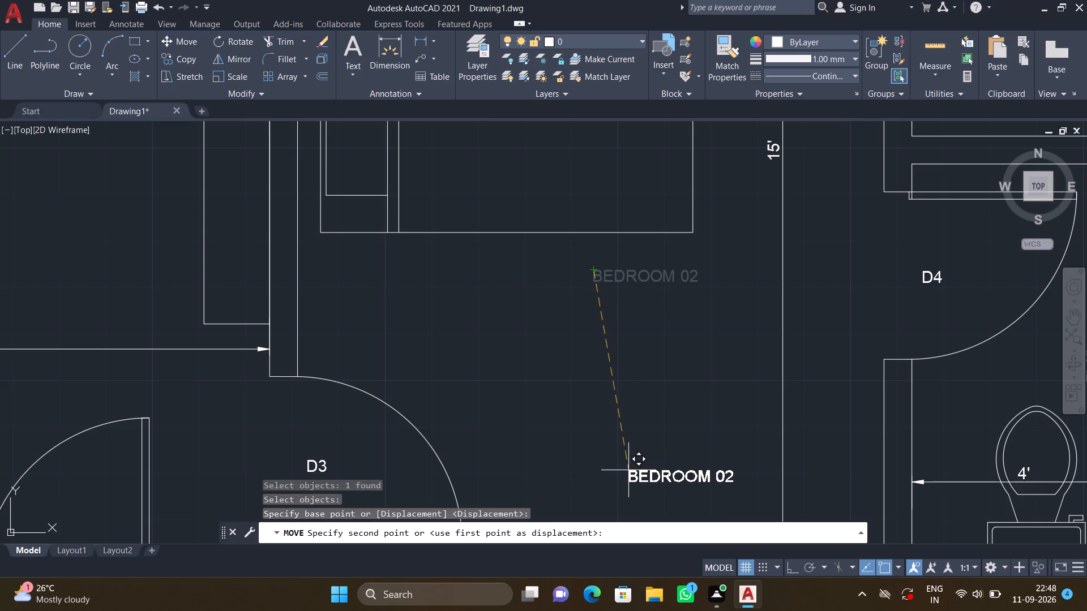
click(566, 393)
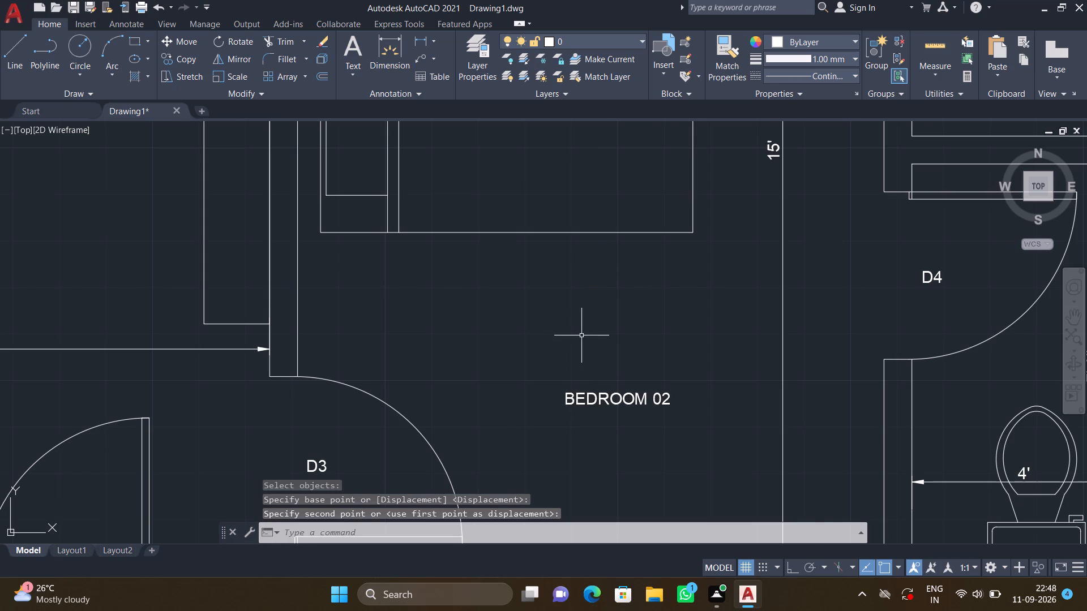
Add a multiline text label TOILET 02 in the bathroom served by door D4, just above the toilet fixture.
scroll(581, 335, down, 2)
middle_drag(721, 375, 680, 298)
middle_click(671, 279)
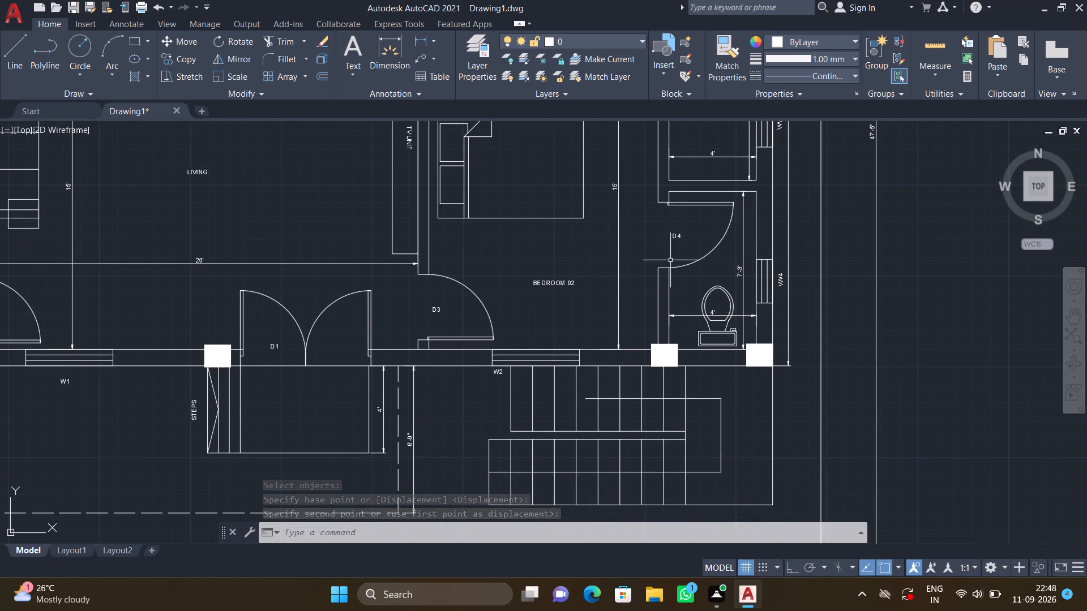
scroll(671, 260, up, 3)
key(m)
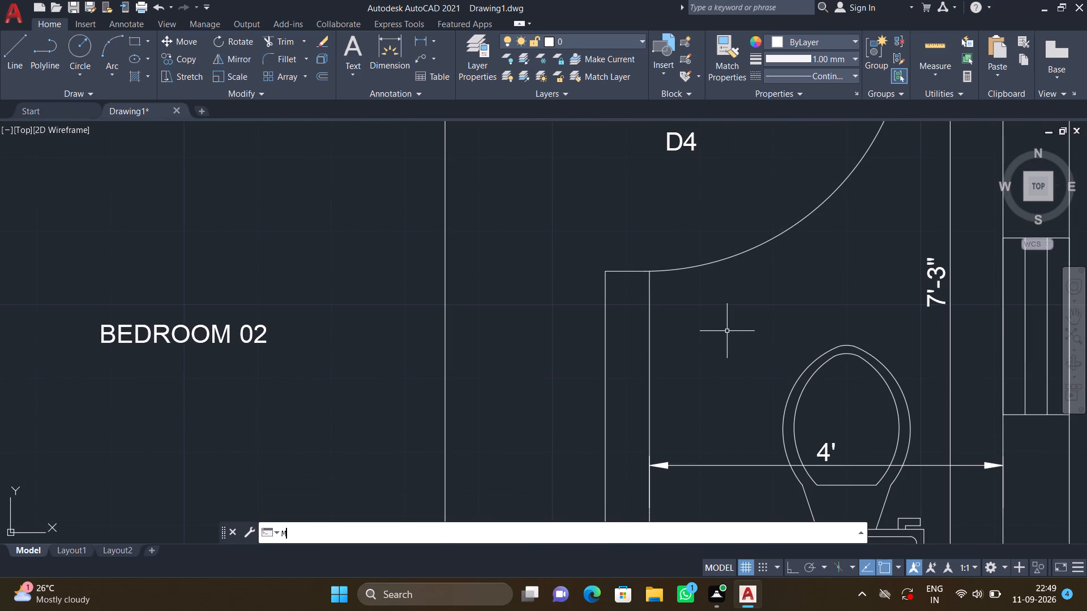
key(t)
key(Return)
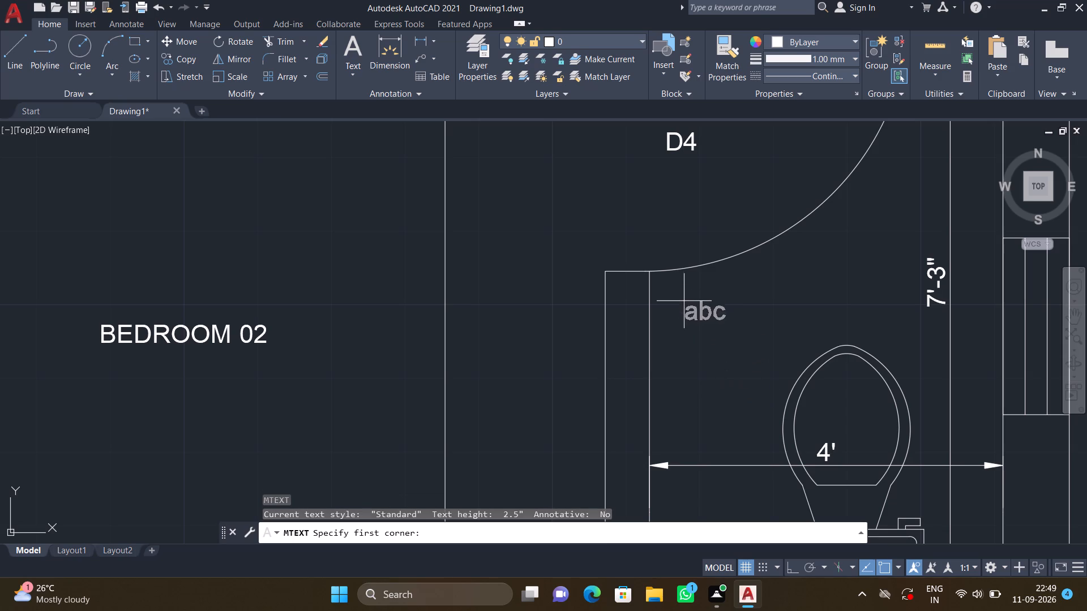
click(692, 342)
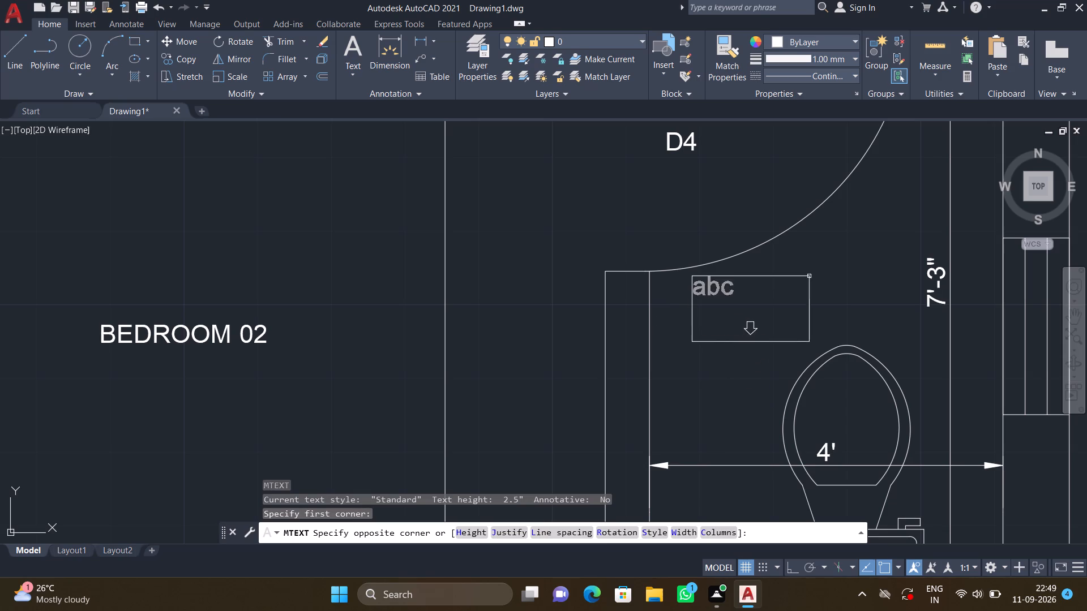
click(862, 292)
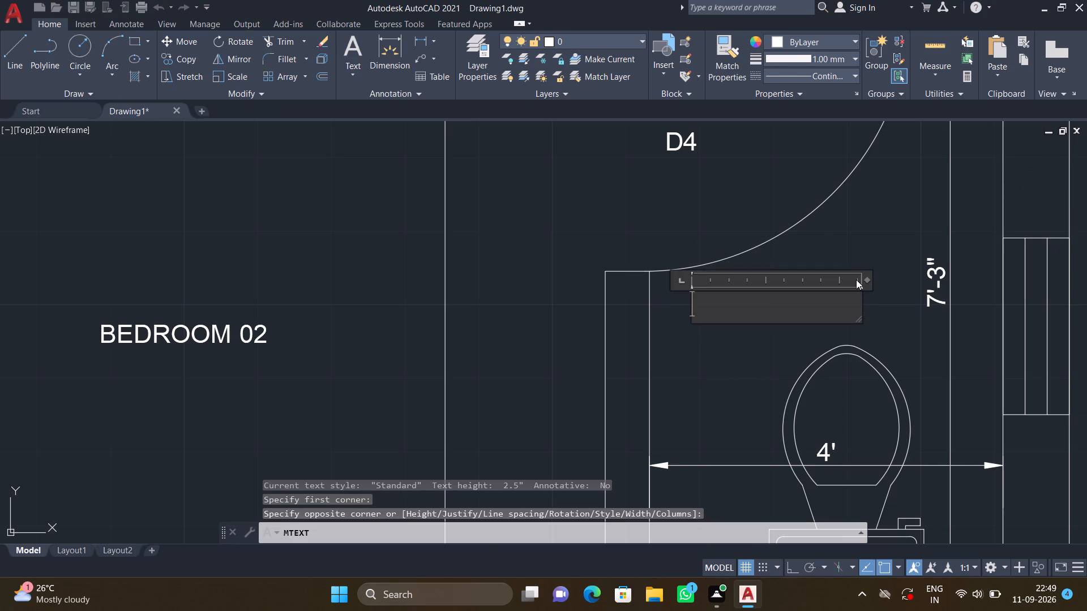
key(t)
text(OILET)
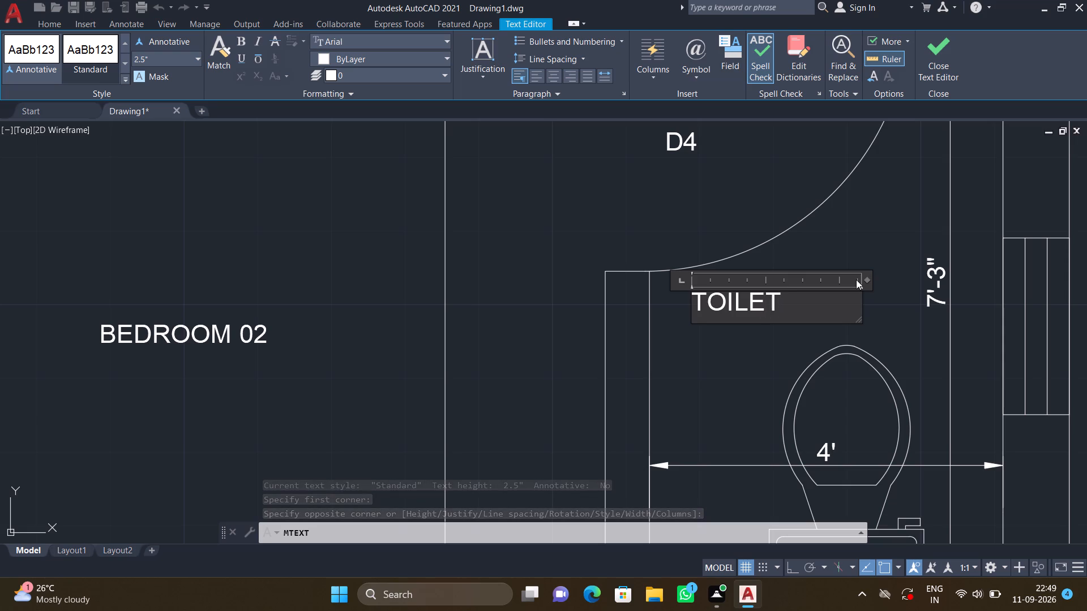
key(space)
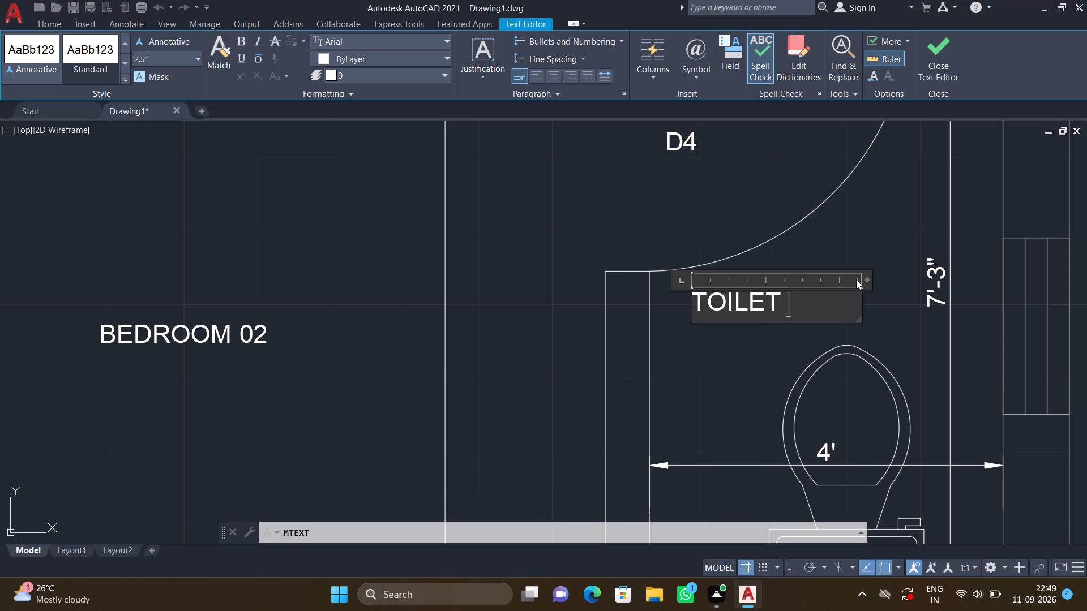
key(0)
key(2)
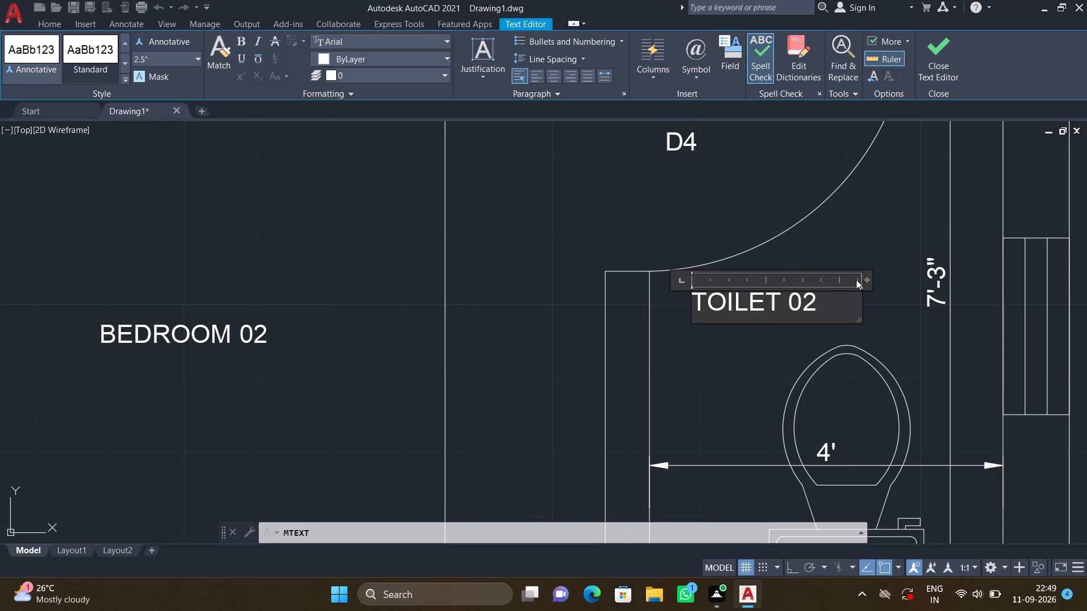
key(Return)
key(Escape)
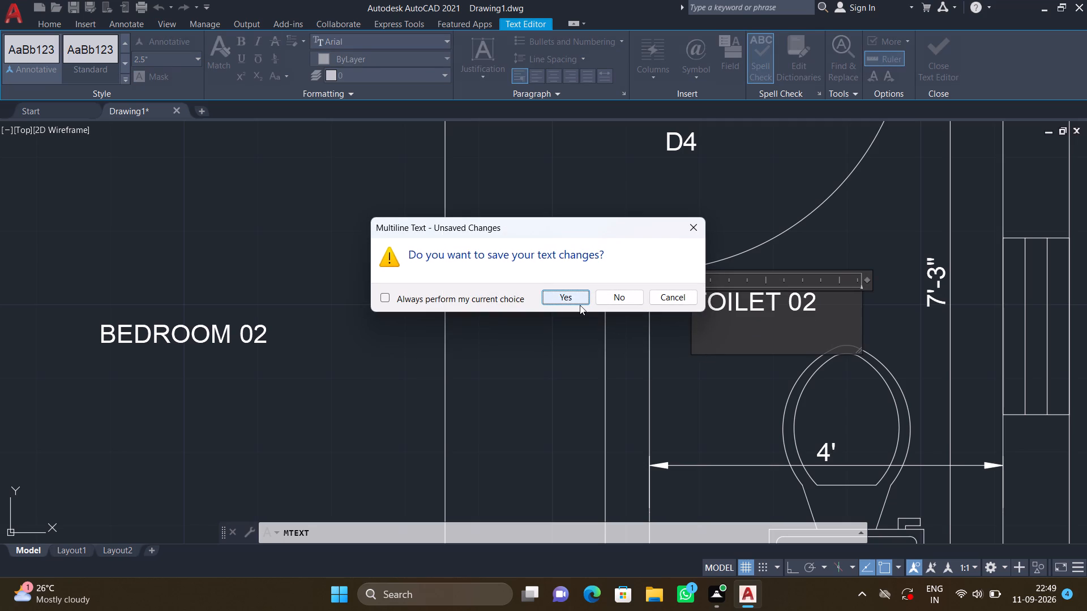
click(575, 291)
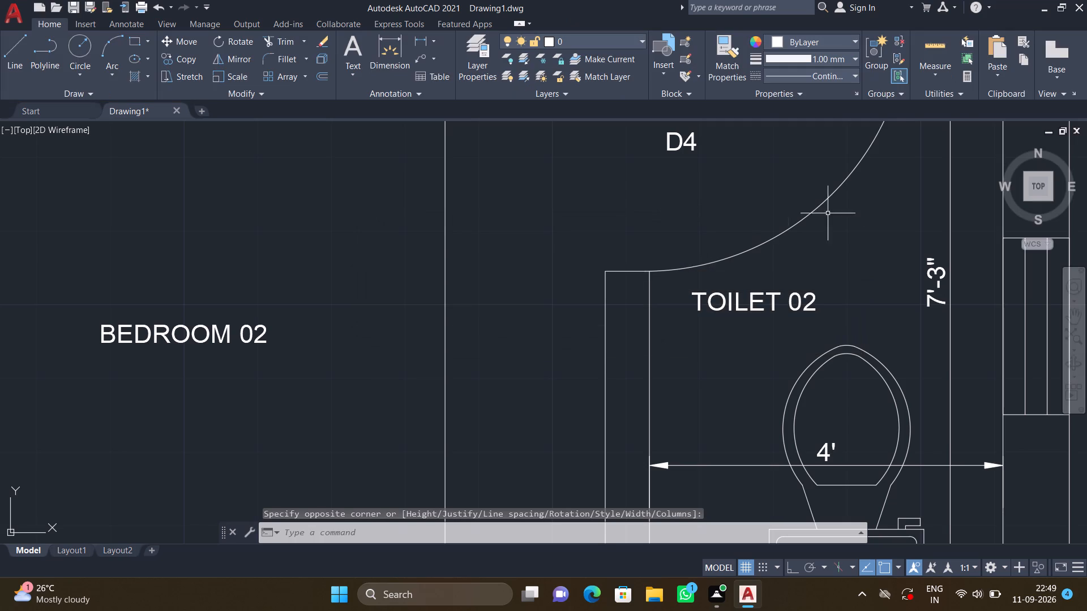
Add a multiline text label TOILET 01 in the bathroom beside window VW3, just below door D5's swing.
scroll(866, 199, down, 1)
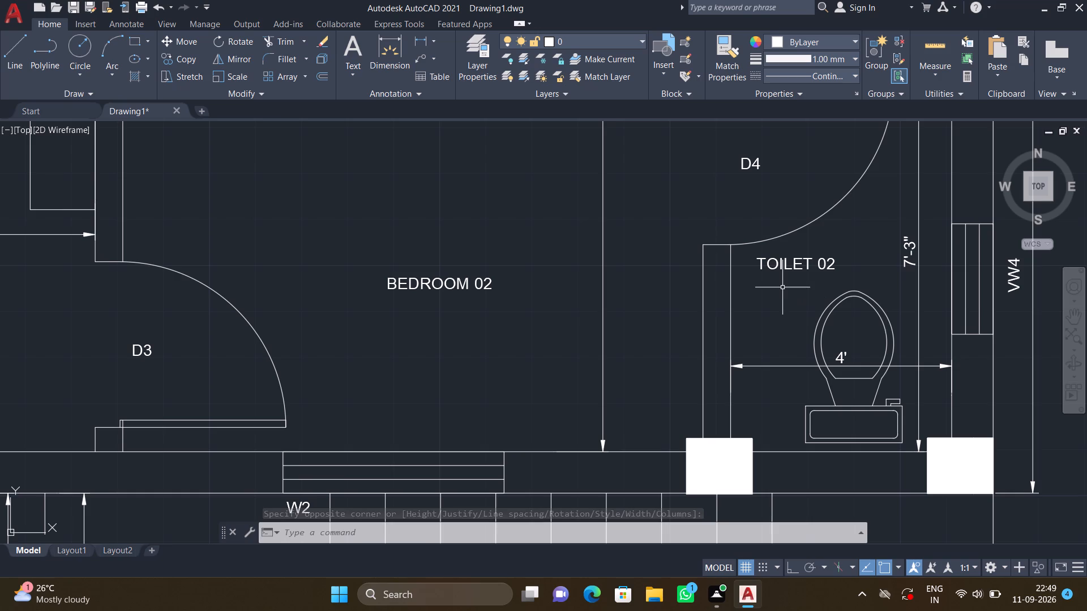
scroll(782, 294, down, 1)
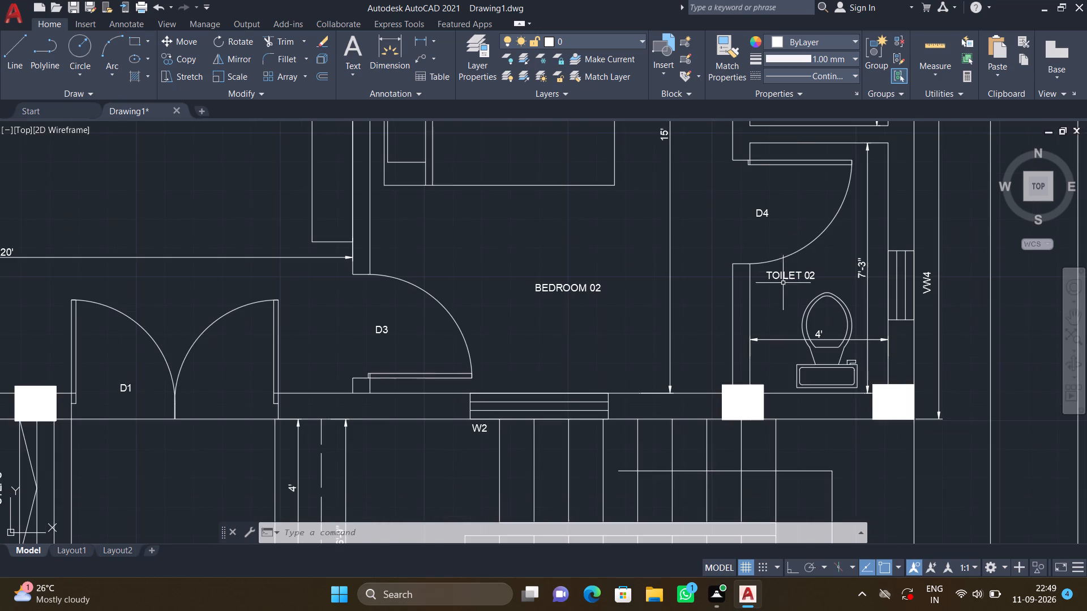
scroll(782, 229, down, 1)
middle_drag(782, 229, 789, 395)
scroll(780, 268, up, 2)
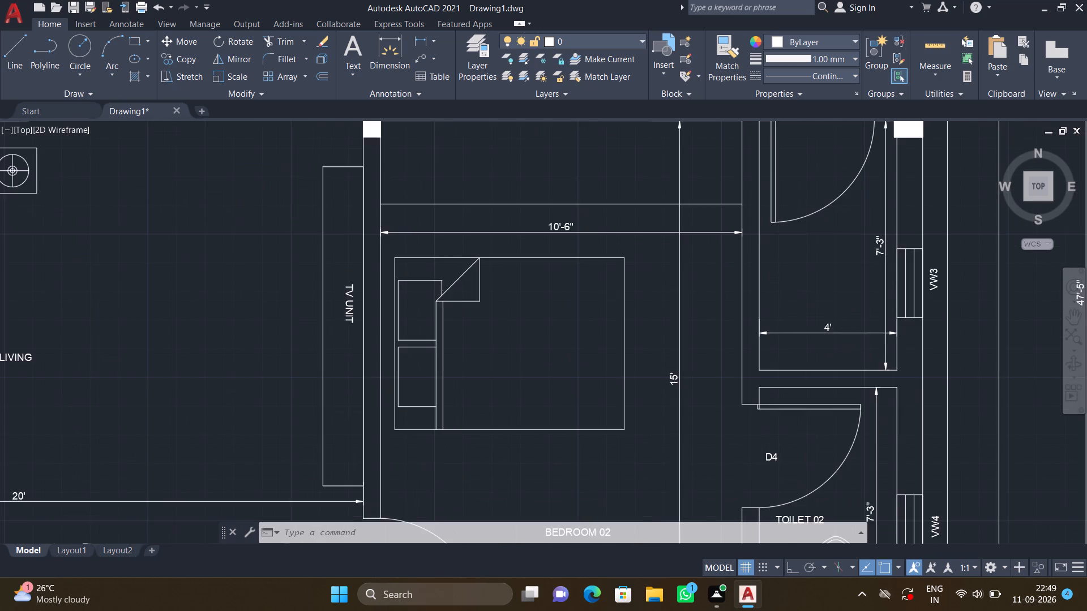
text(MT)
key(Return)
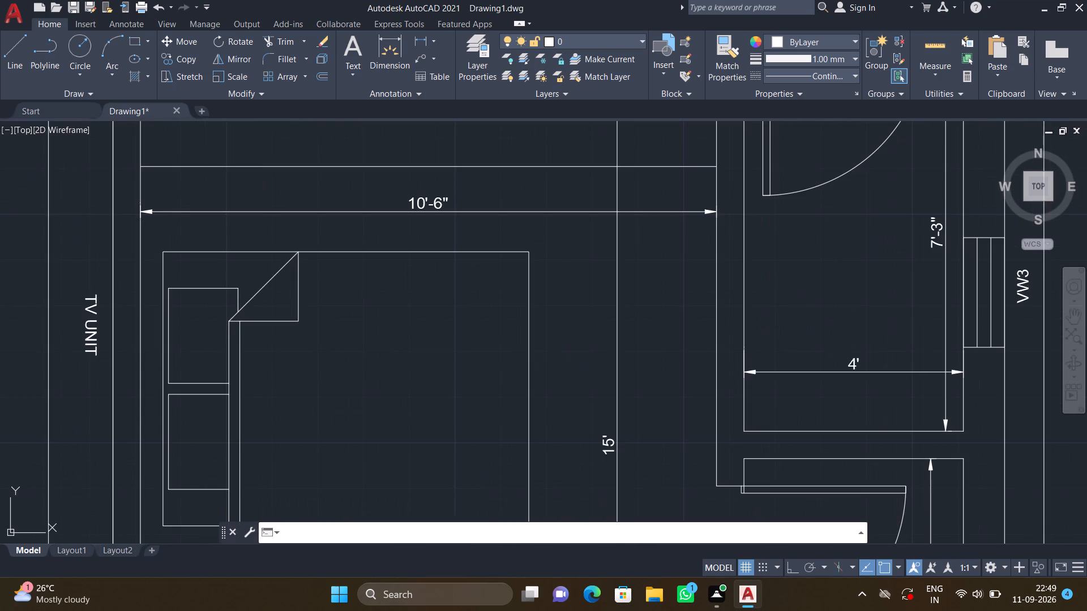
click(782, 266)
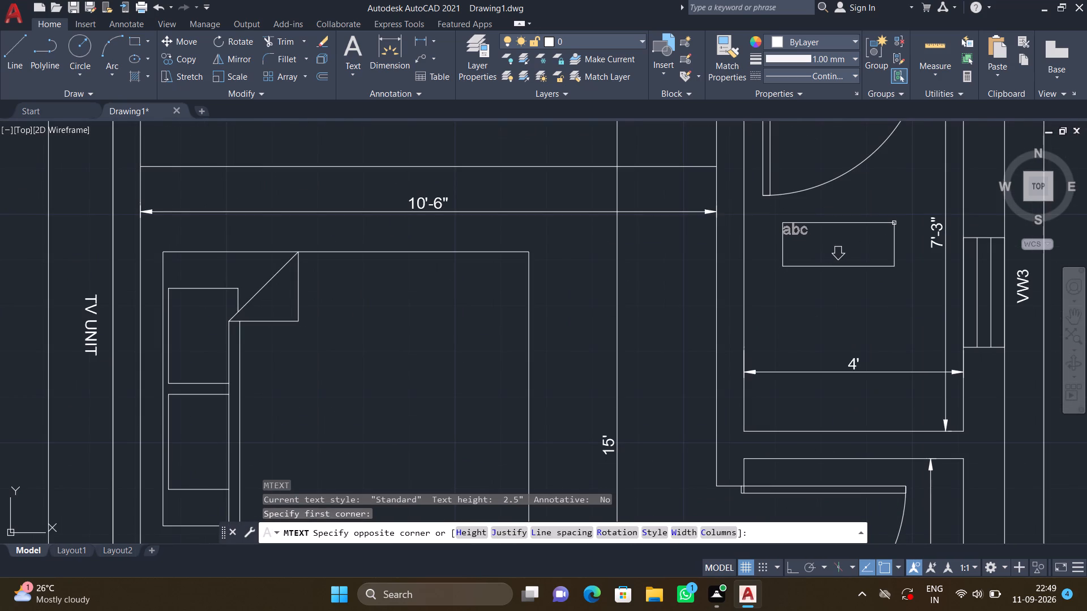
click(894, 223)
text(TOILET)
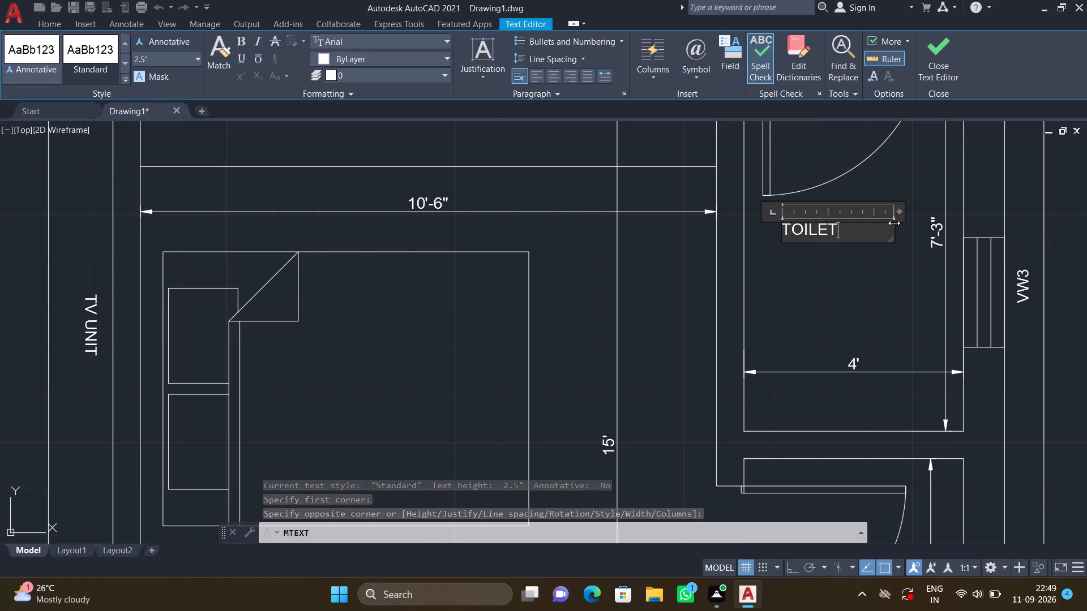
key(space)
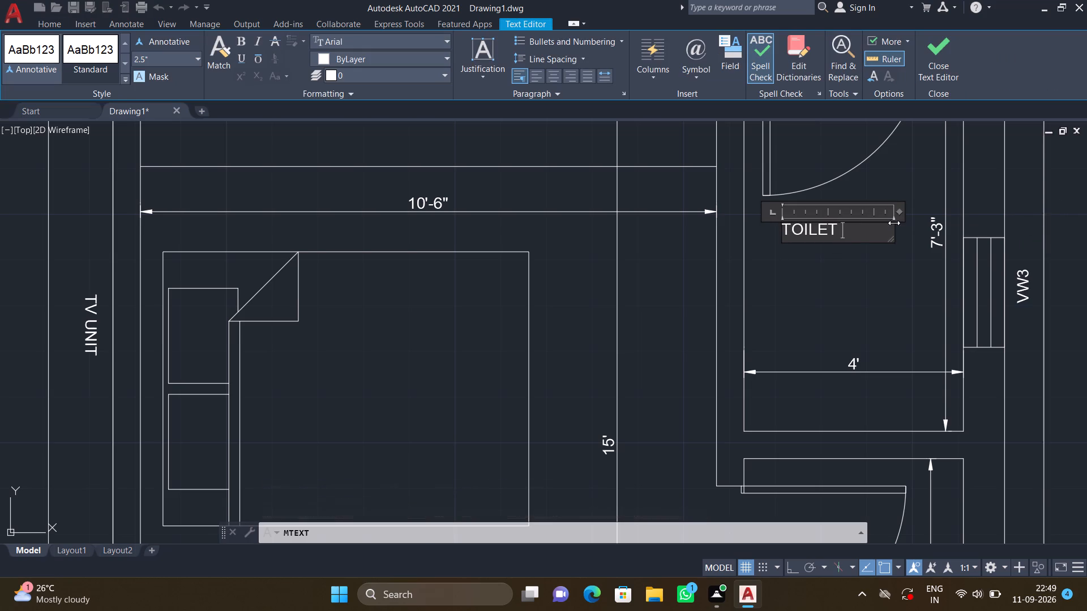
text(01)
key(Return)
key(Escape)
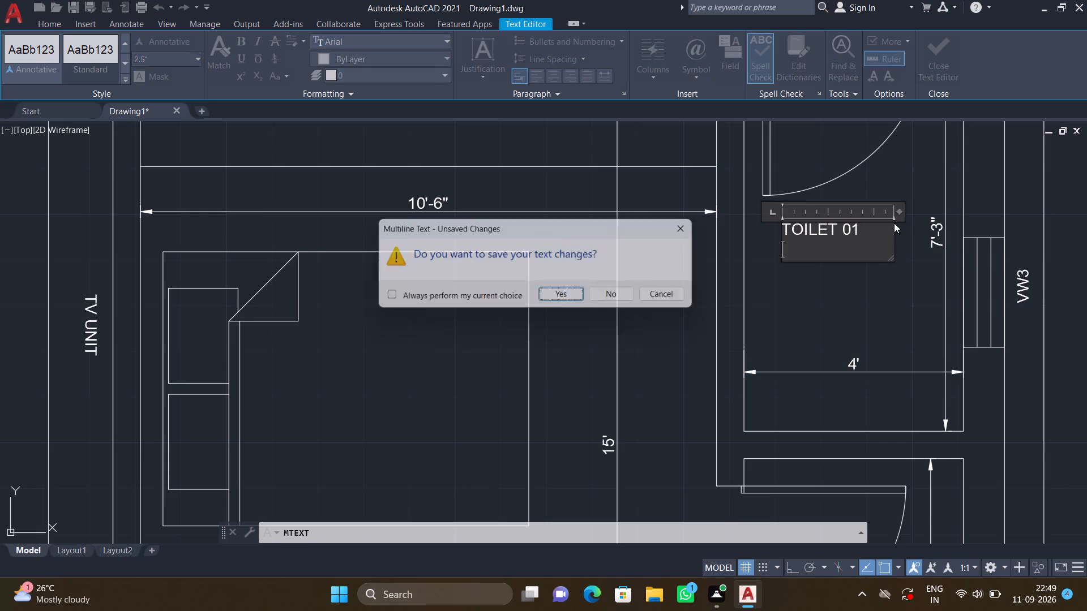
click(571, 300)
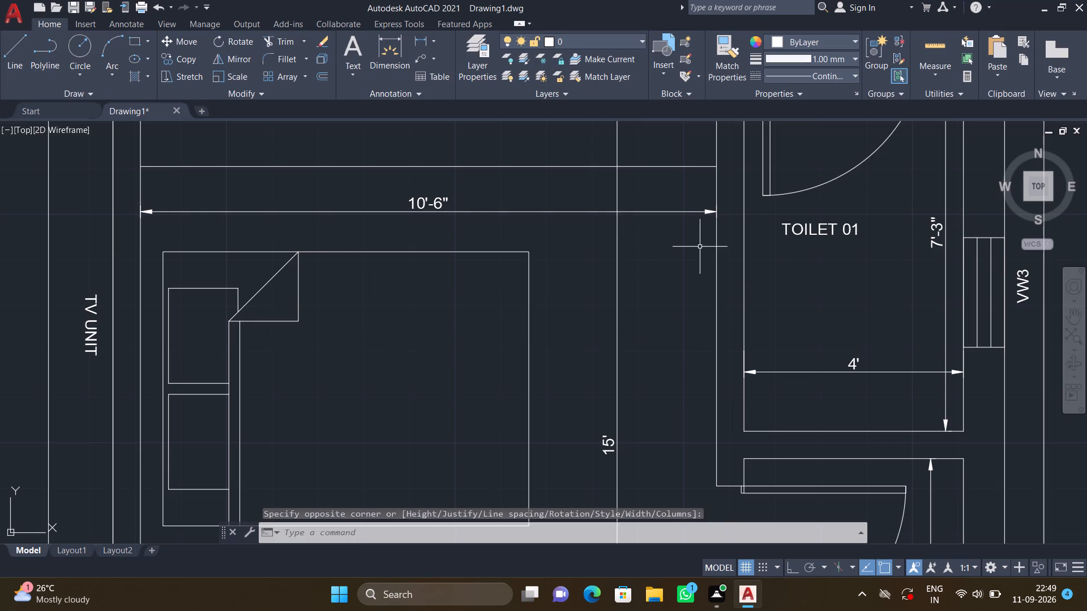
Add a multiline text label WARDROBE inside the narrow strip between BEDROOM 02's upper wall and the bed.
scroll(700, 247, down, 2)
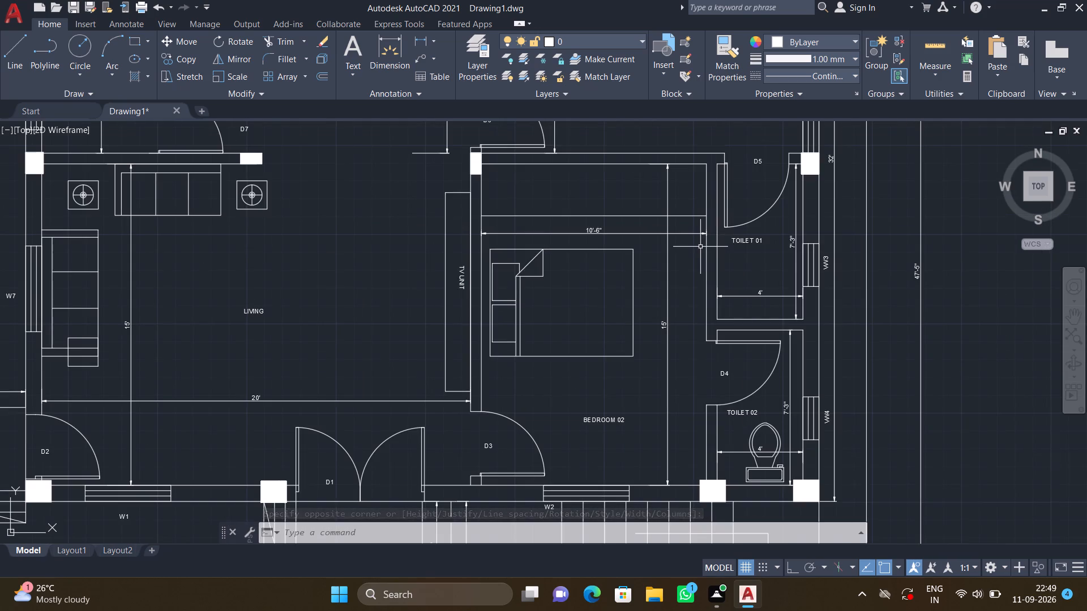
scroll(700, 247, down, 2)
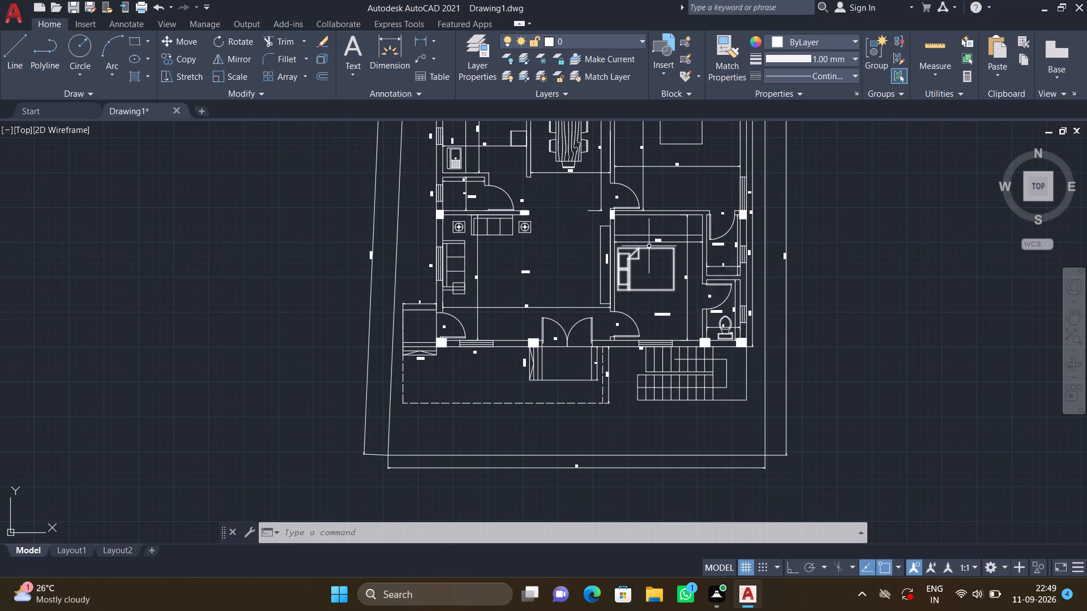
scroll(641, 245, up, 2)
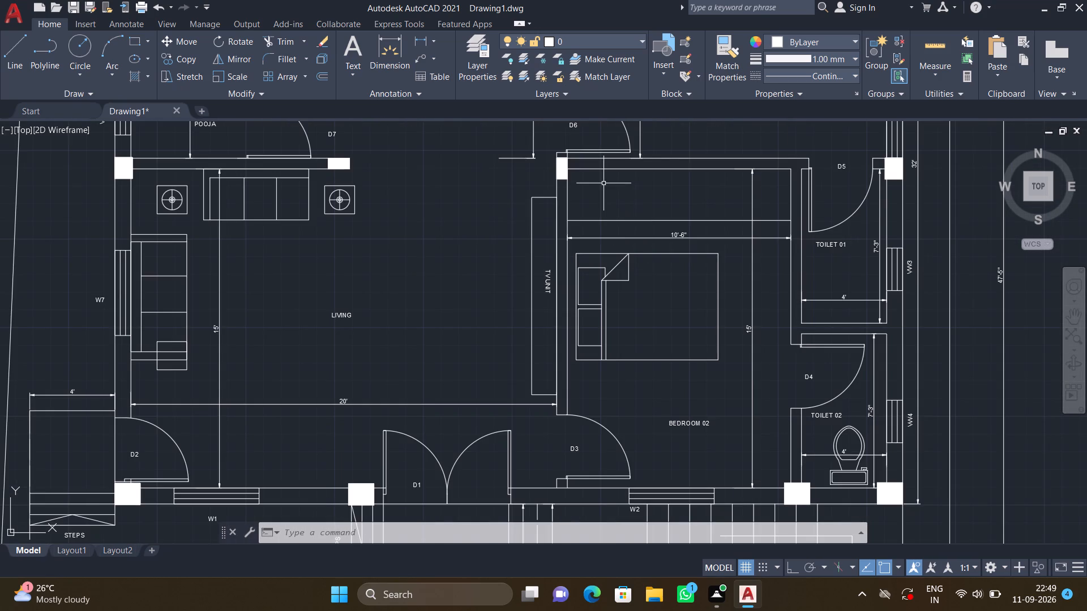
text(MT)
key(Return)
click(617, 210)
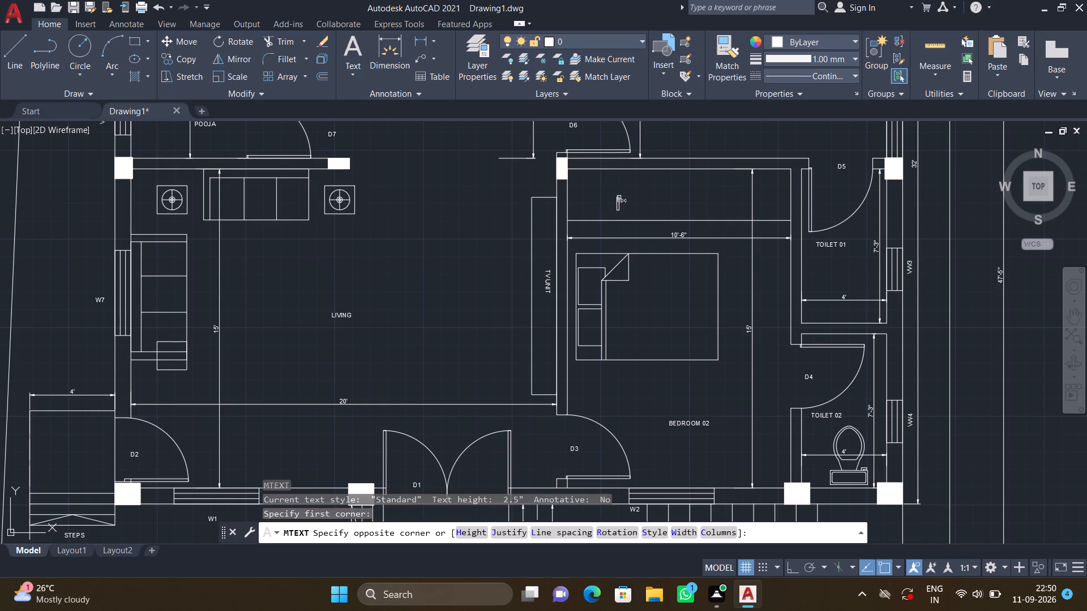
click(696, 183)
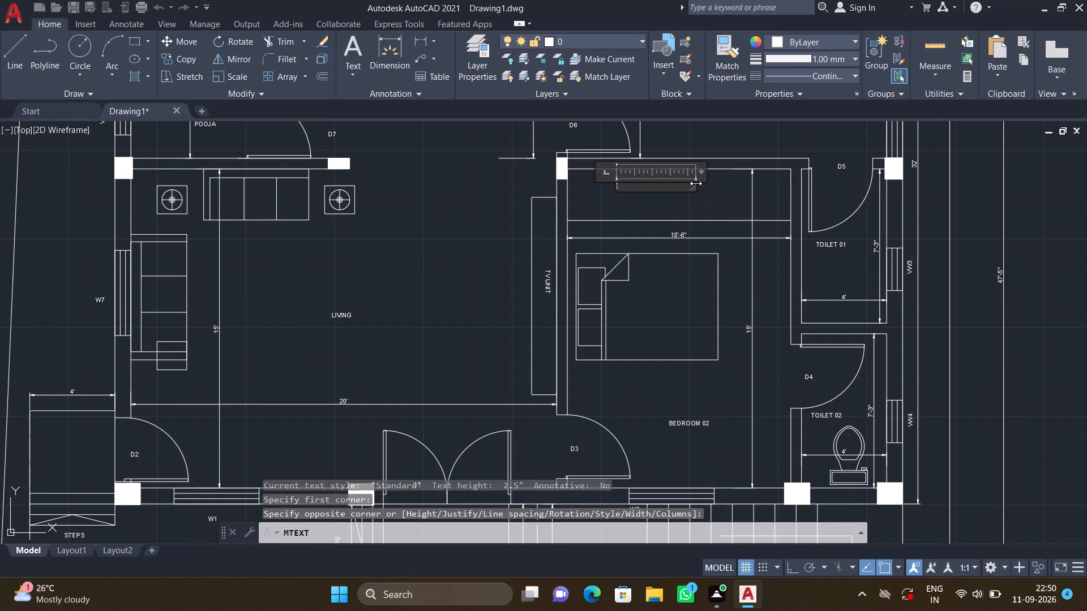
text(WARD)
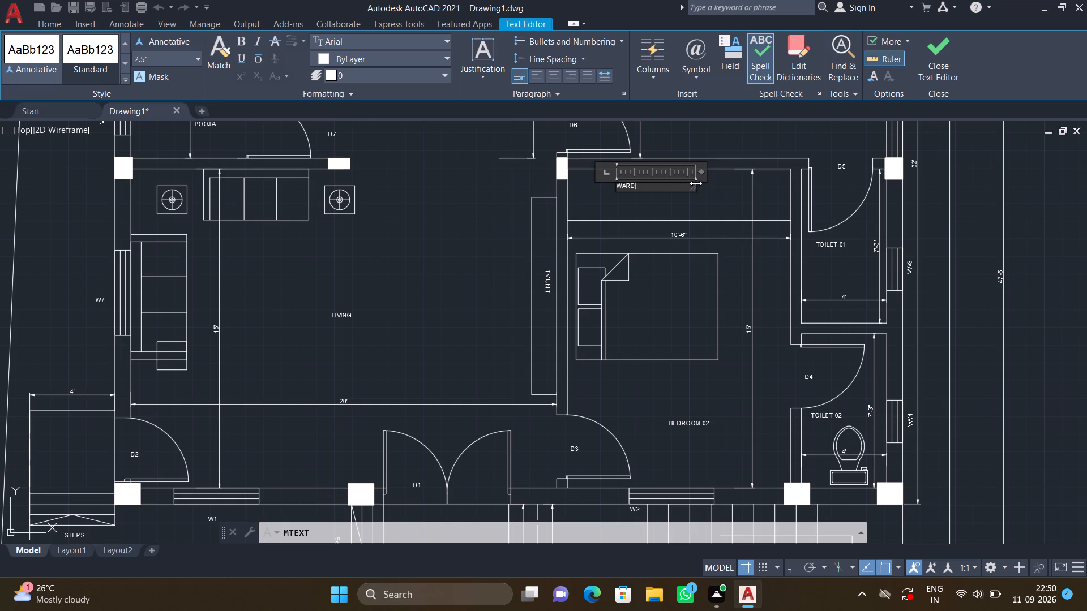
text(RO)
text(BE)
key(Return)
key(Escape)
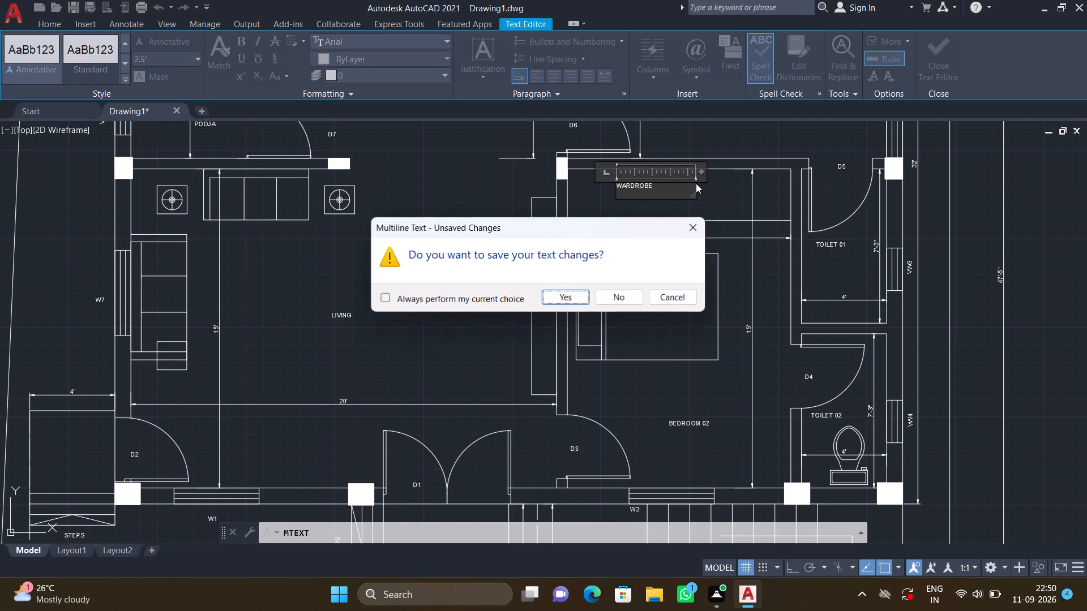
click(574, 292)
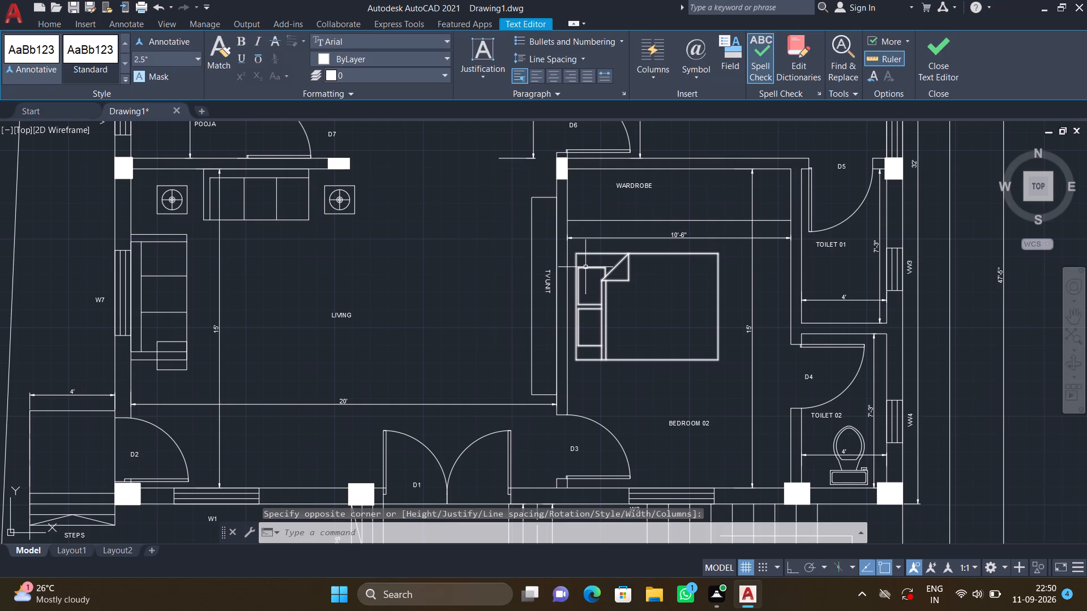
Move the WARDROBE label slightly right and down, toward the middle of the wardrobe strip.
key(m)
key(Return)
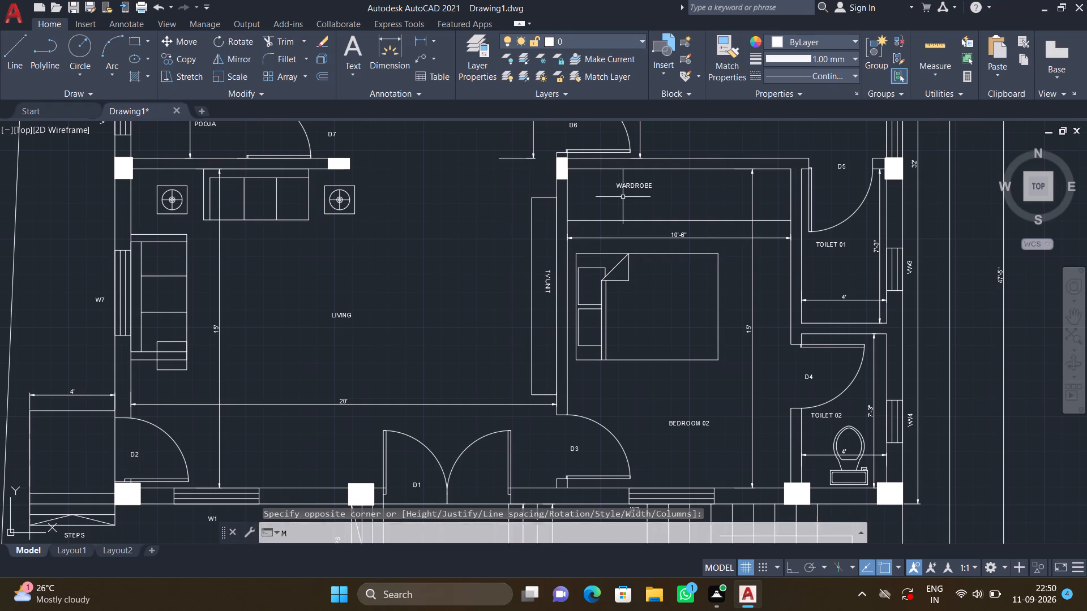
click(647, 189)
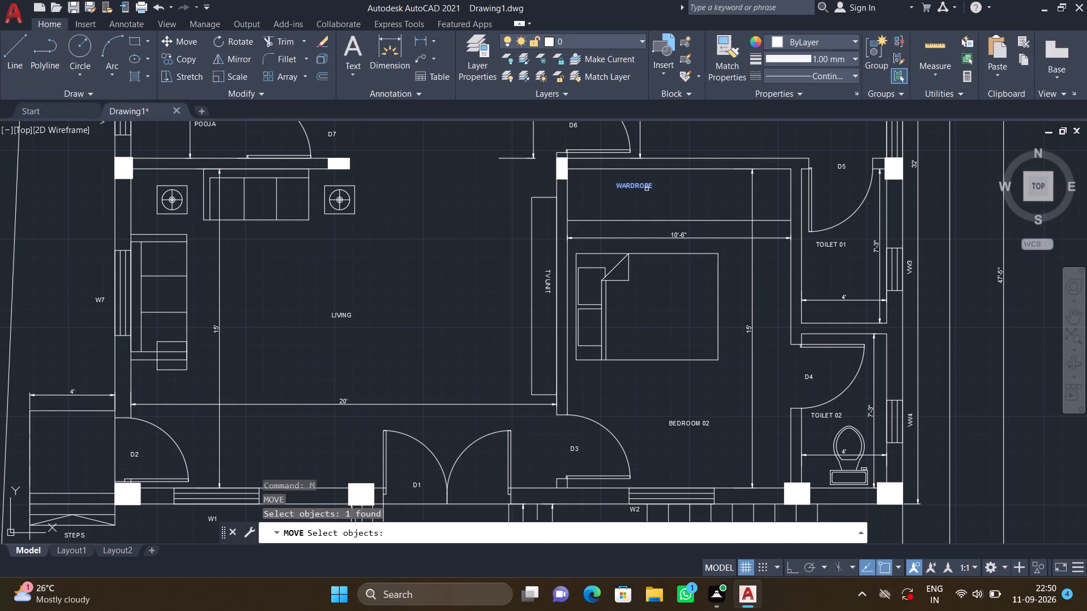
key(Return)
click(619, 187)
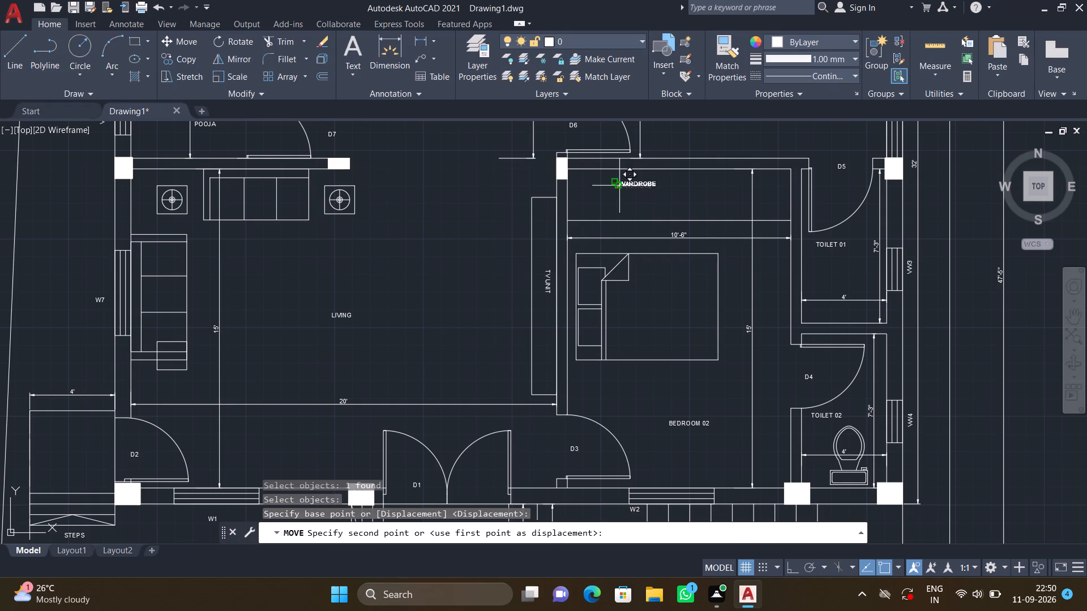
click(648, 197)
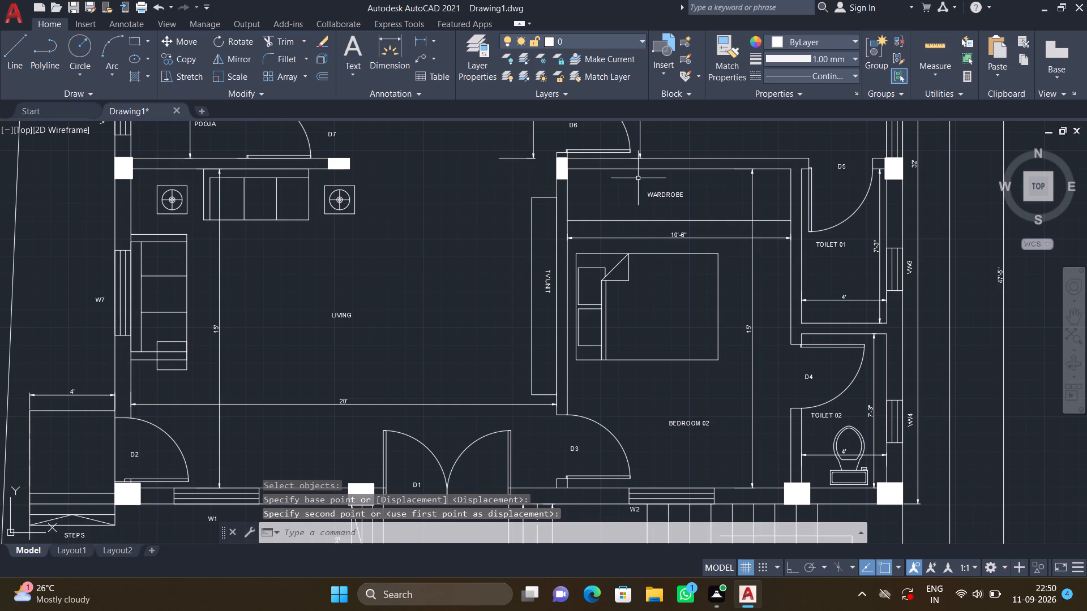
With Ortho on, draw an L-shaped line outline beside the bed near W4, about 9' down from the upper wall and across to W3's wall.
scroll(637, 173, down, 2)
middle_drag(691, 159, 690, 203)
middle_drag(699, 144, 699, 145)
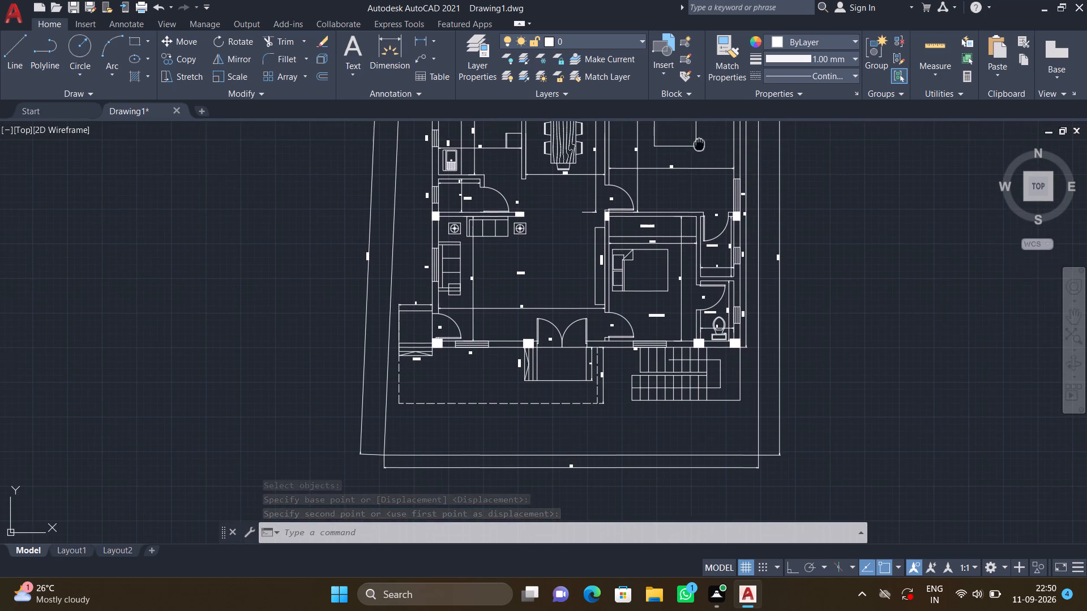
middle_drag(699, 145, 705, 247)
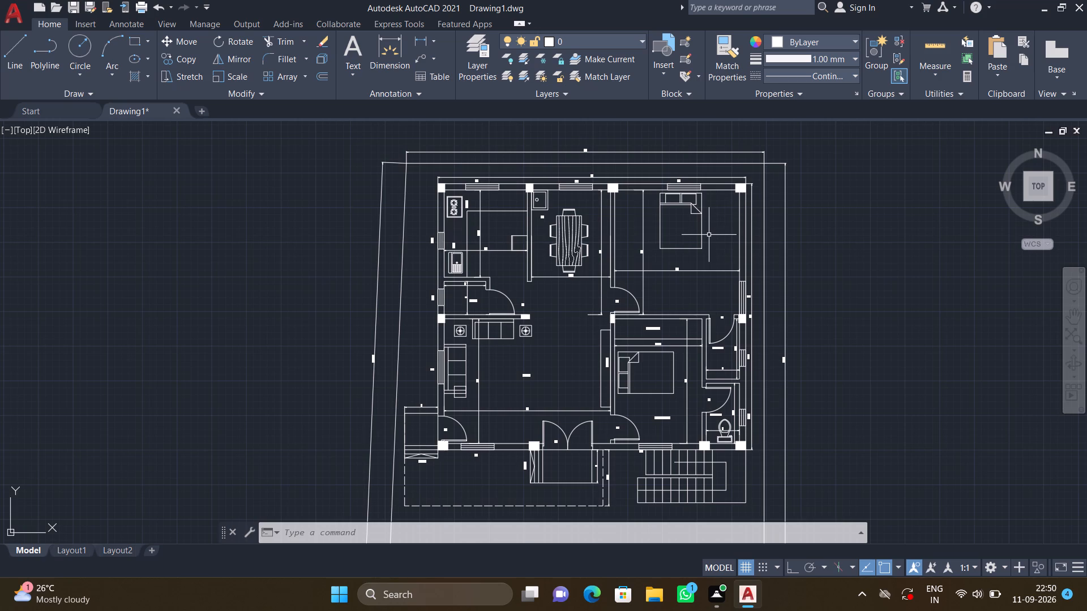
key(l)
key(Return)
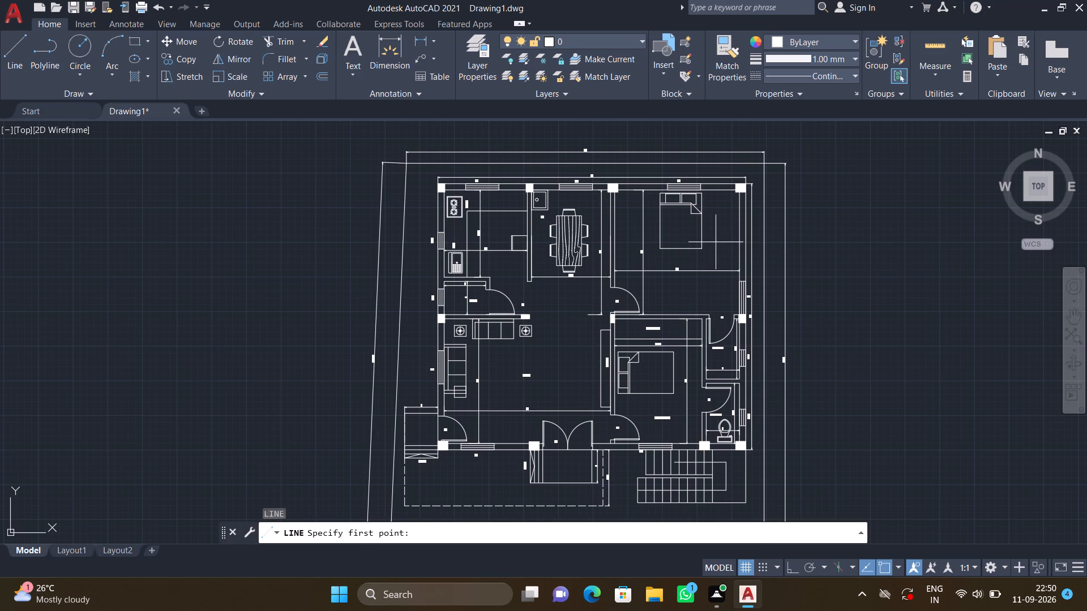
scroll(710, 209, up, 1)
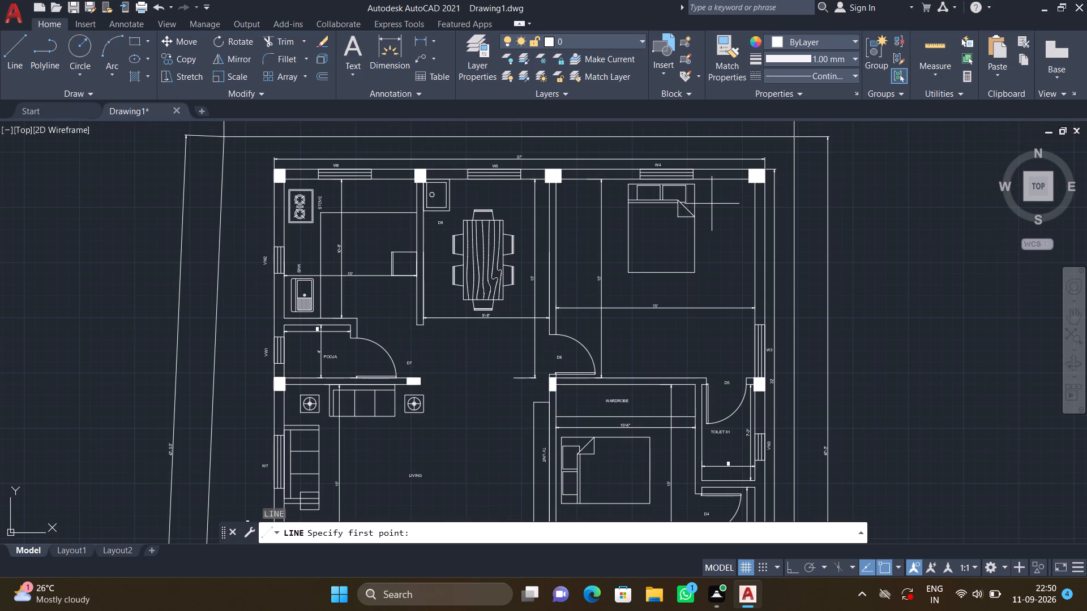
key(F8)
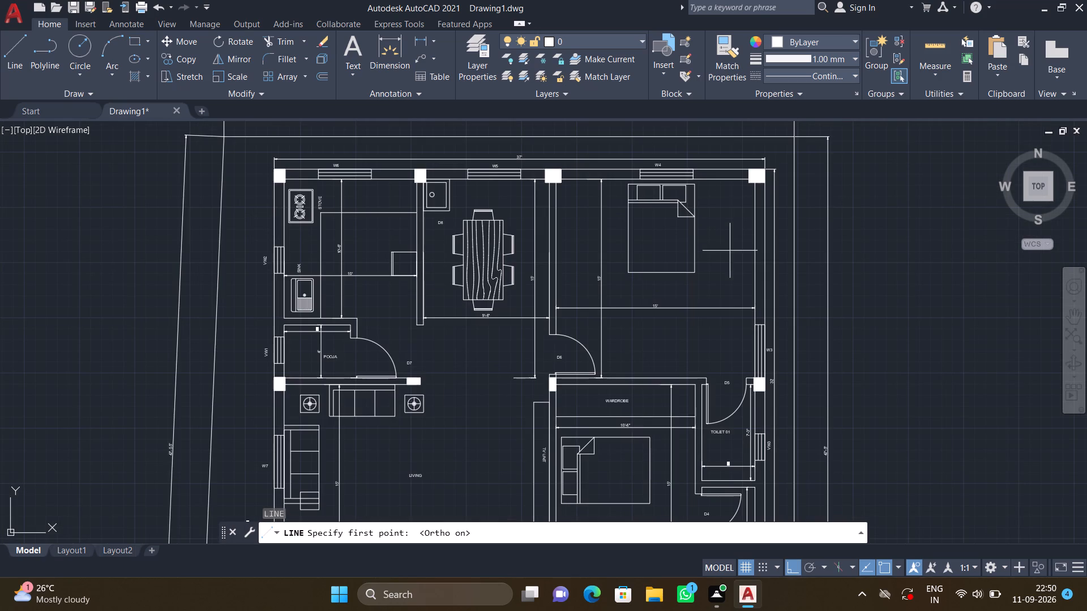
click(713, 179)
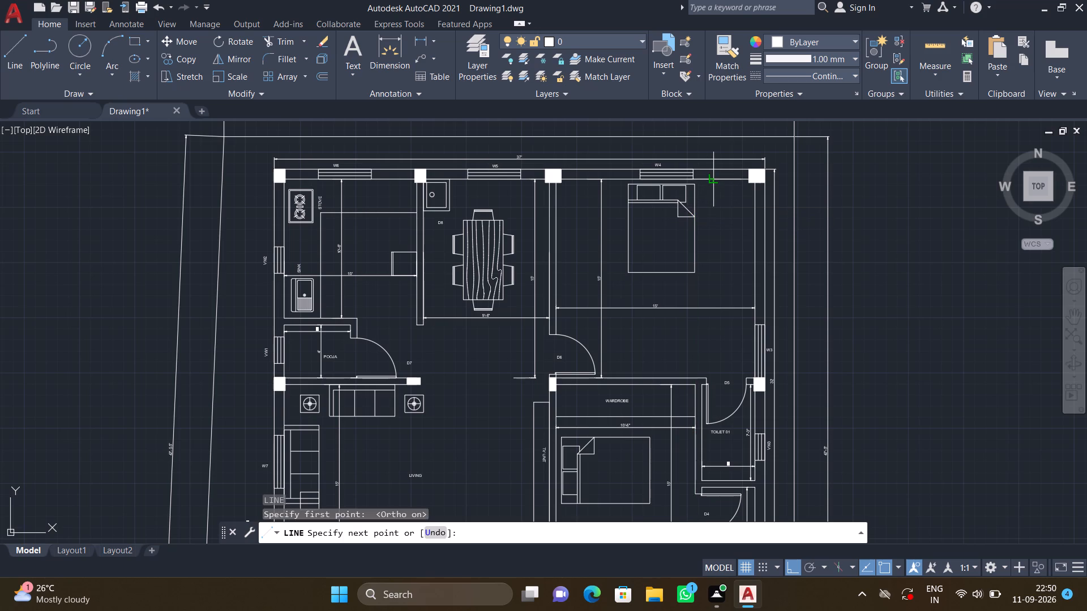
click(712, 300)
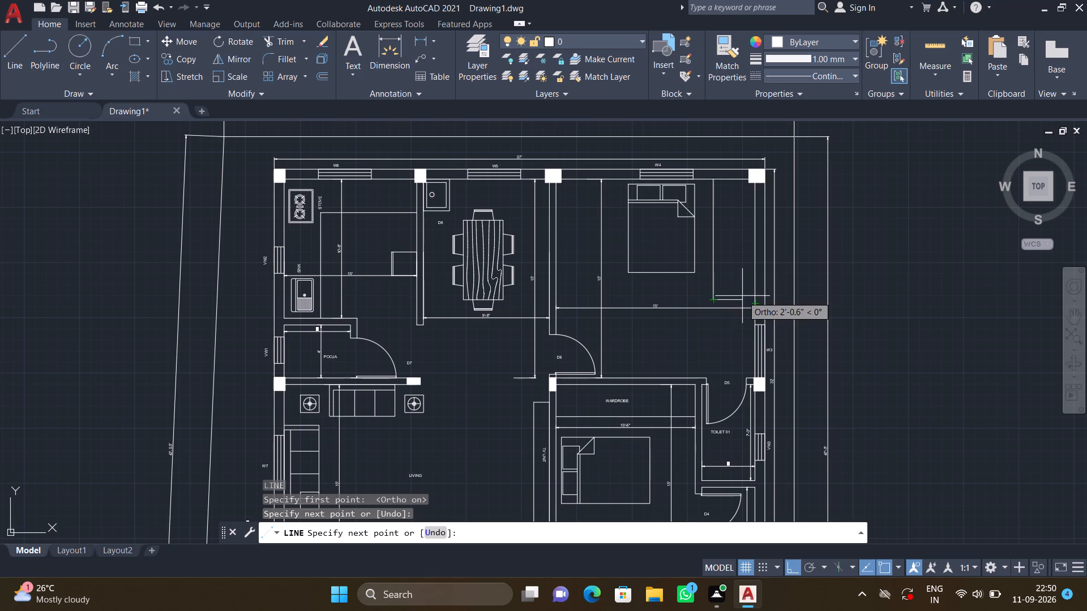
click(756, 299)
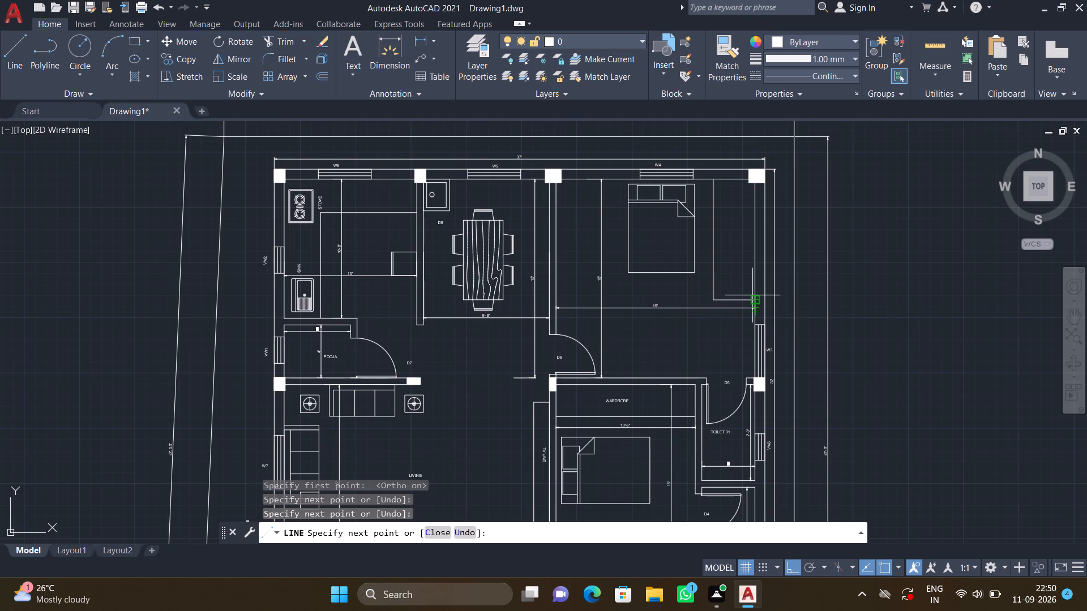
key(Return)
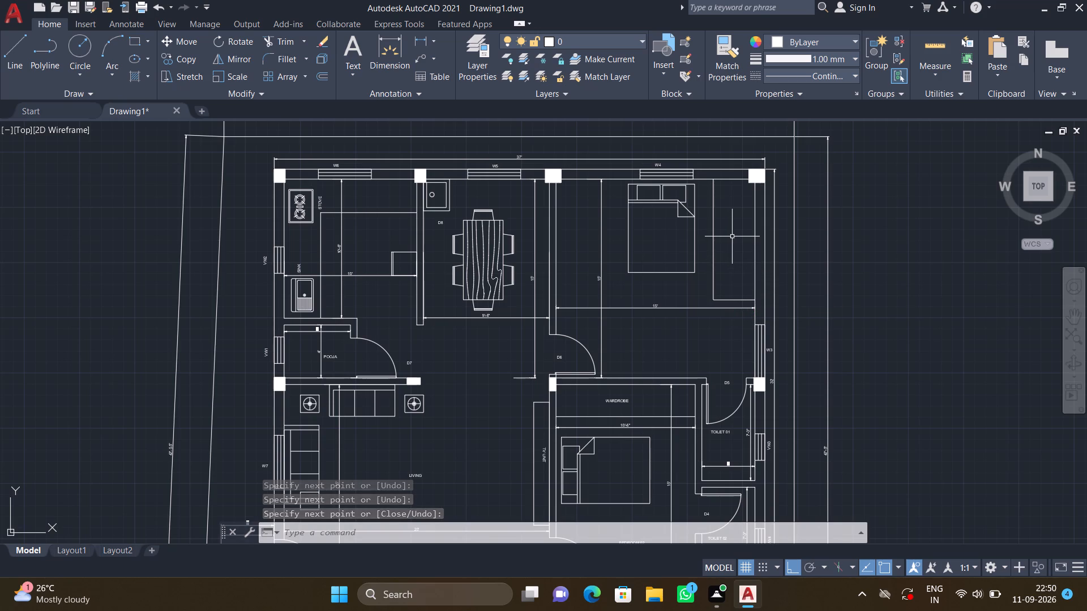
Add a multiline text label BEDROOM 01 just below the bed in the bedroom with windows W3 and W4.
text(MT)
key(Return)
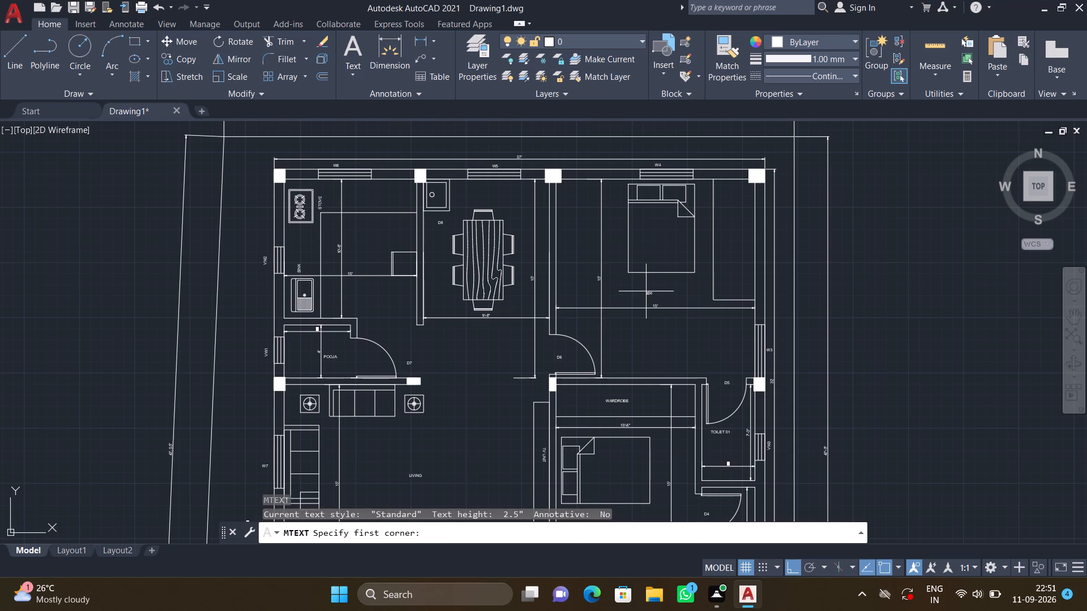
scroll(638, 299, up, 1)
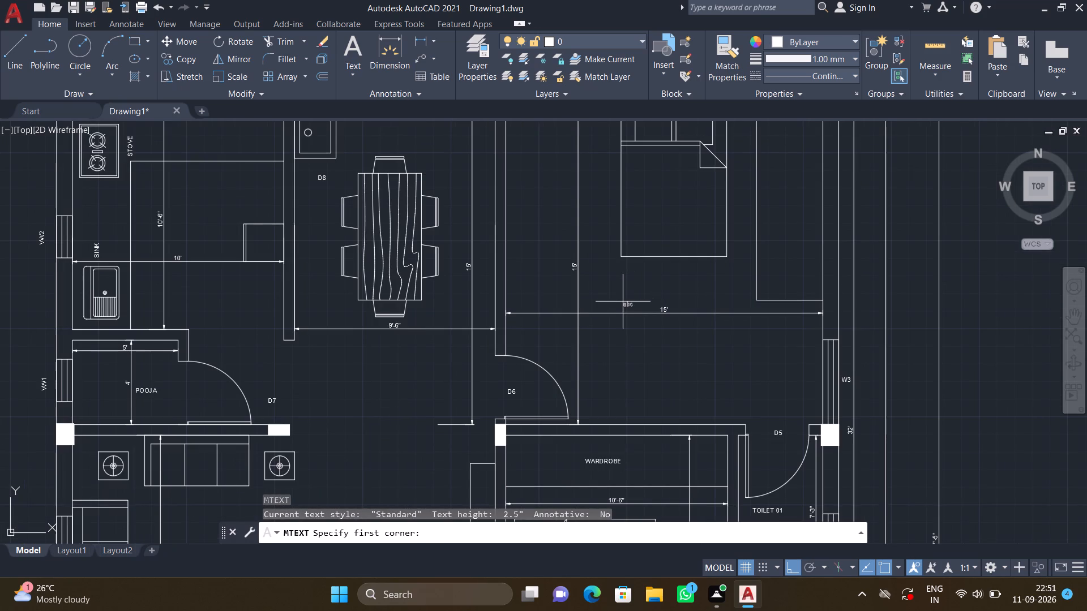
click(623, 302)
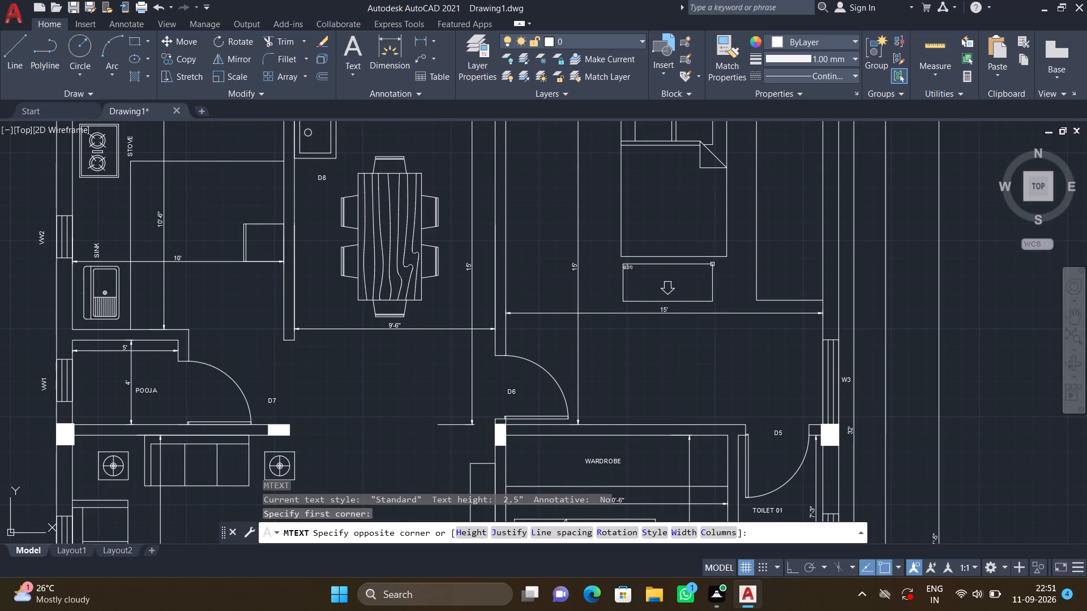
click(717, 268)
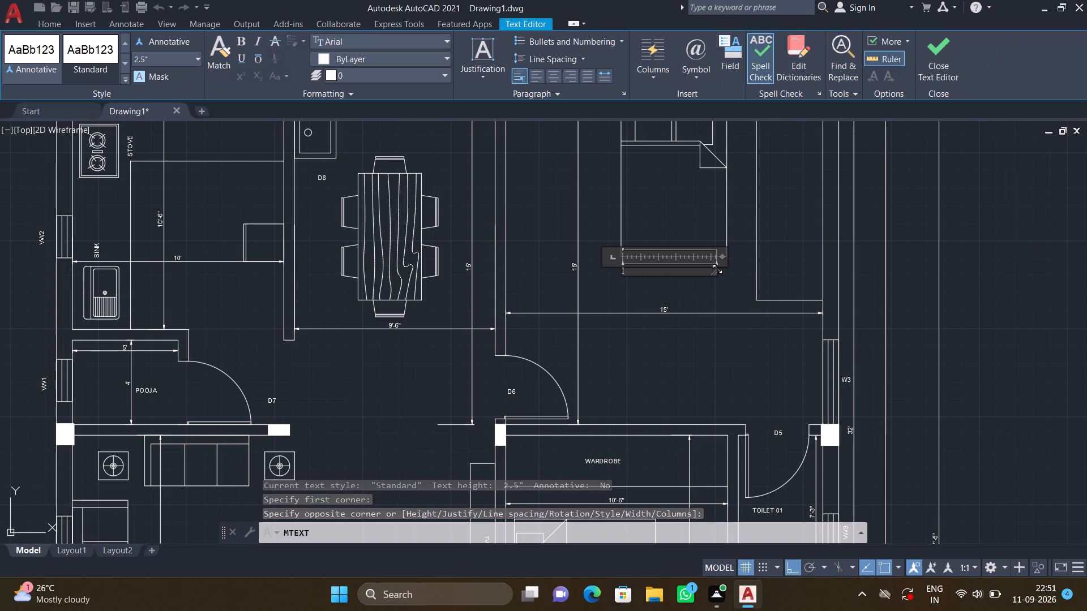
text(BEDROOM)
key(space)
text(01)
key(Return)
key(Escape)
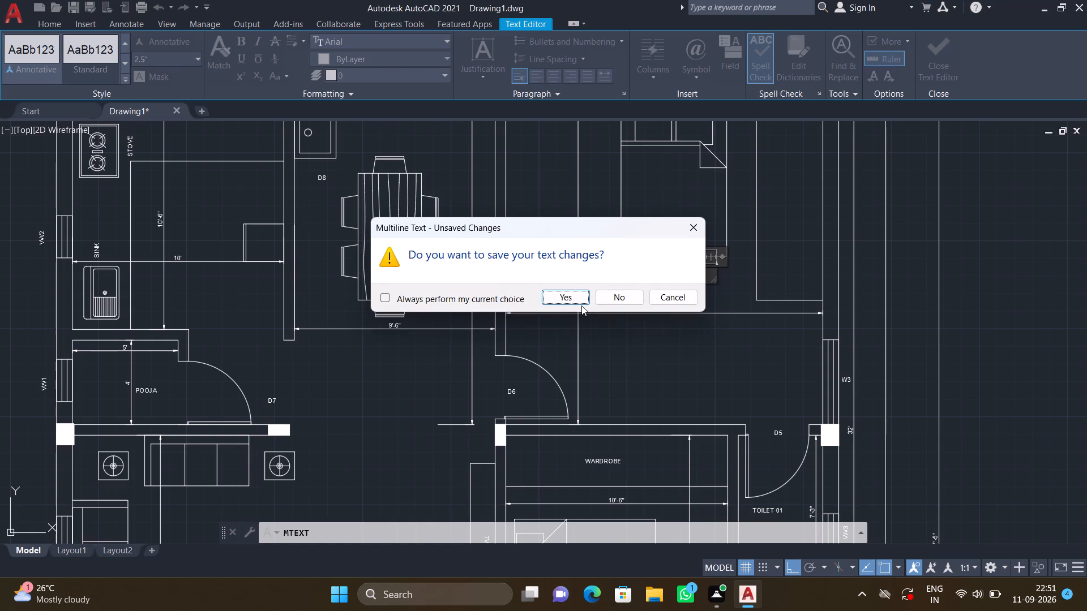
click(581, 300)
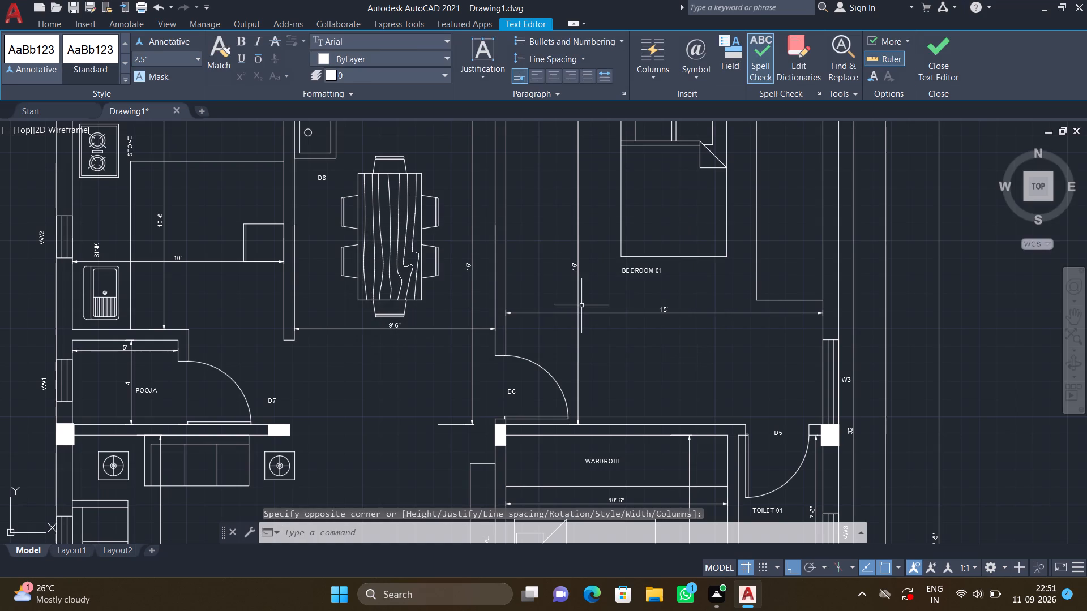
With Ortho off, move the BEDROOM 01 label right and slightly down so it sits centred below the bed.
scroll(621, 286, up, 2)
key(m)
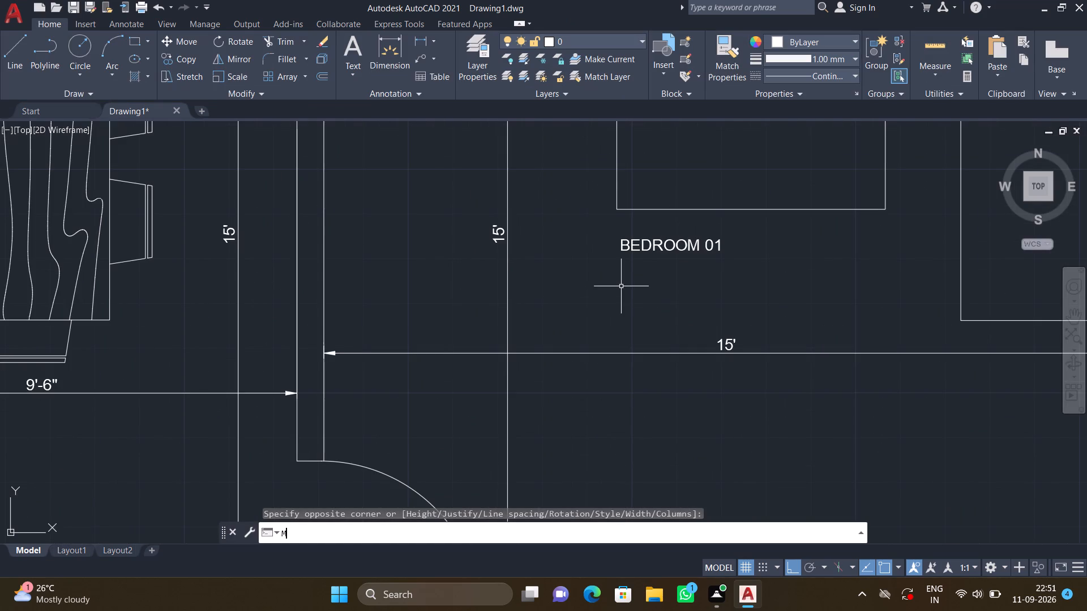
key(Return)
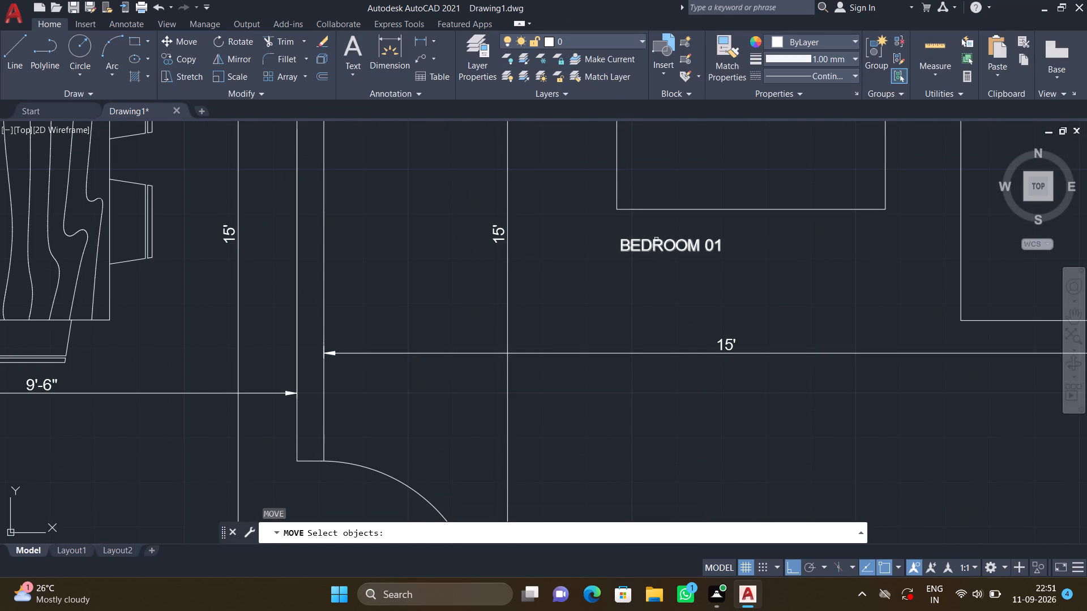
click(657, 243)
key(Return)
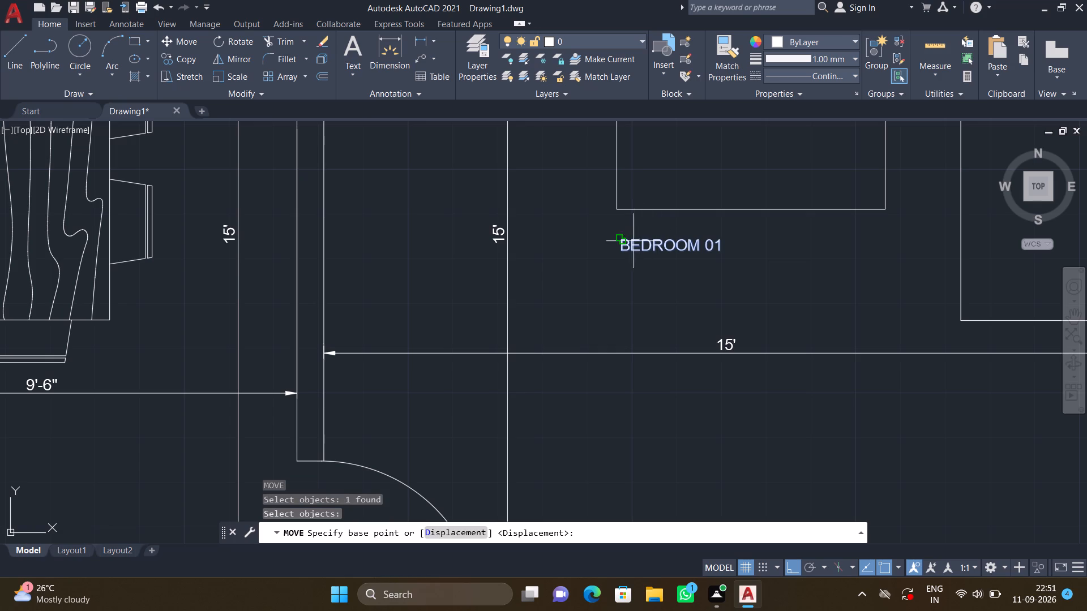
click(618, 242)
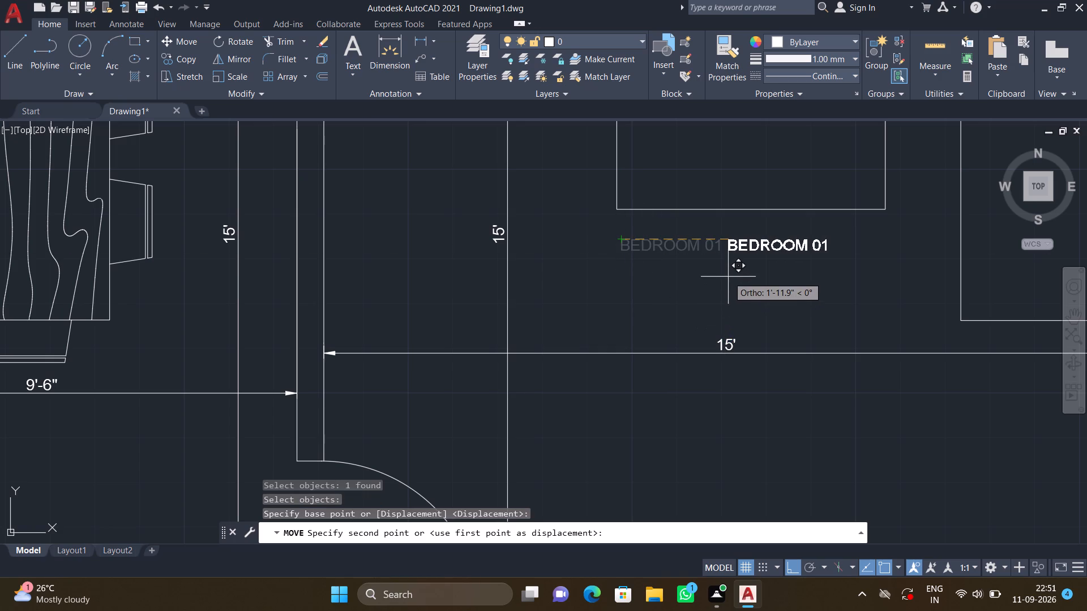
key(F8)
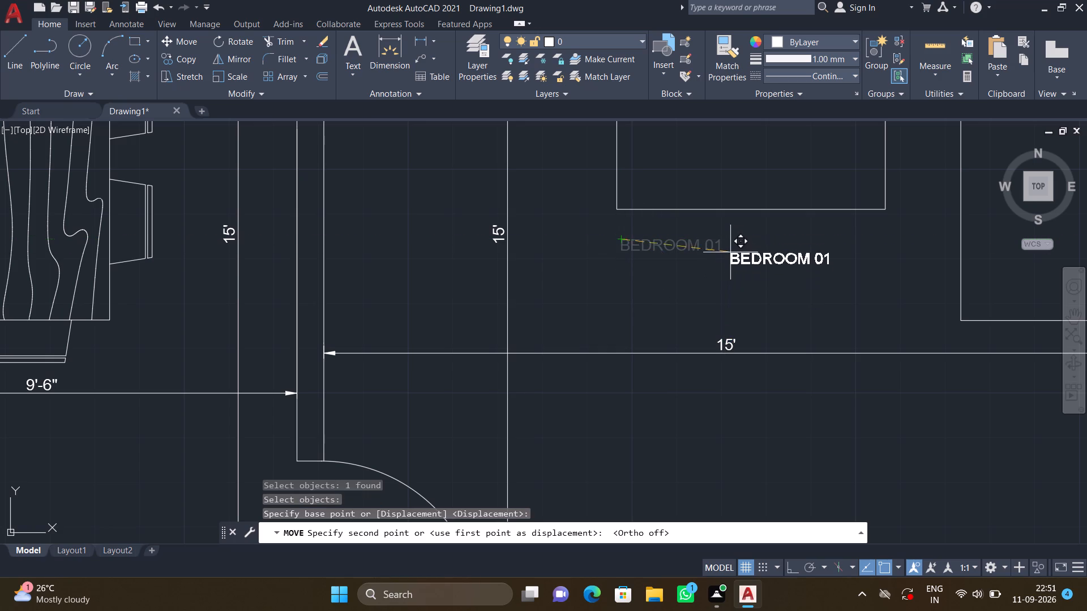
click(729, 262)
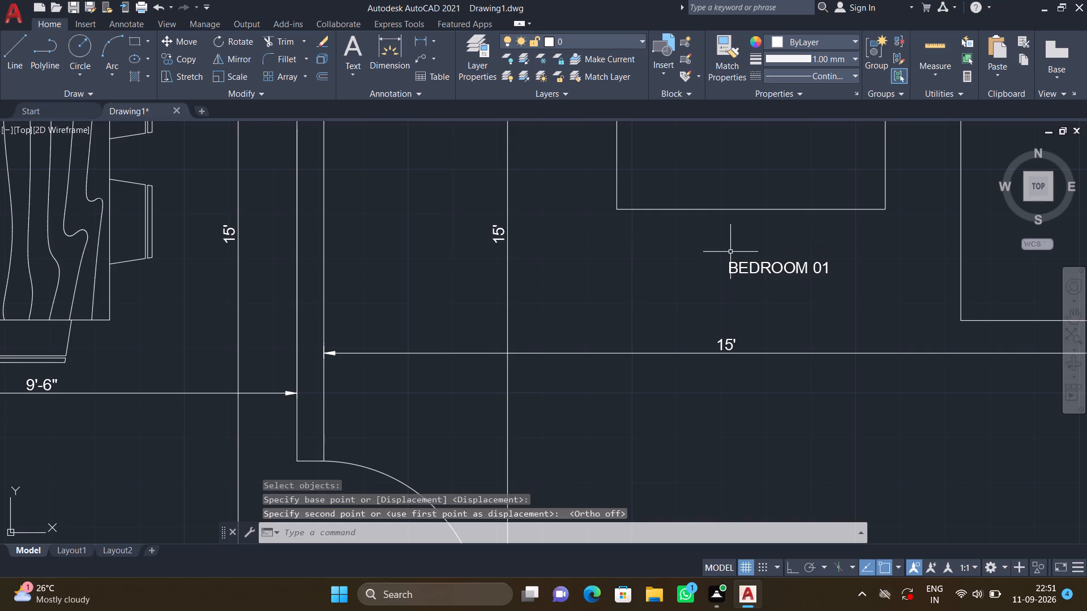
Add a multiline text label WARDROBE beside the bed in BEDROOM 01, across the wardrobe outline's long edge.
scroll(741, 266, down, 1)
middle_drag(808, 251, 1077, 610)
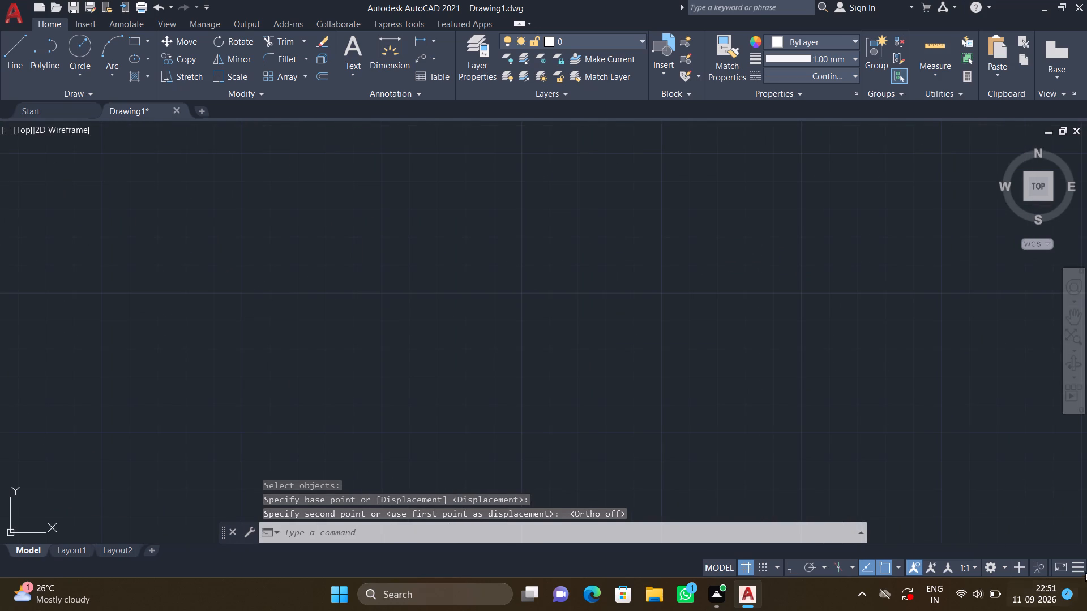
scroll(1084, 562, down, 2)
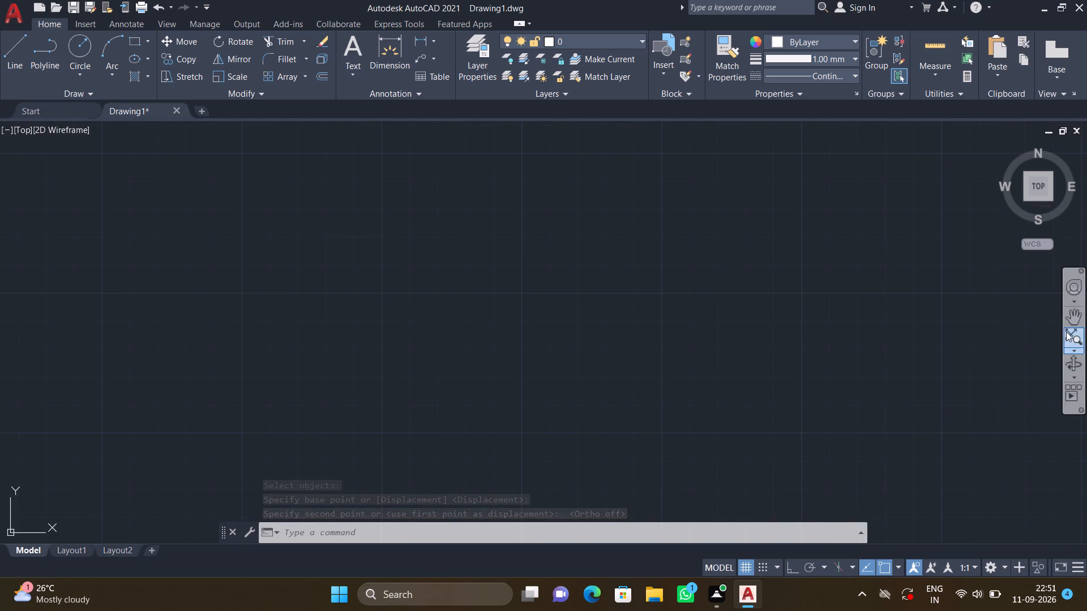
click(1064, 312)
scroll(960, 350, down, 3)
scroll(893, 346, down, 1)
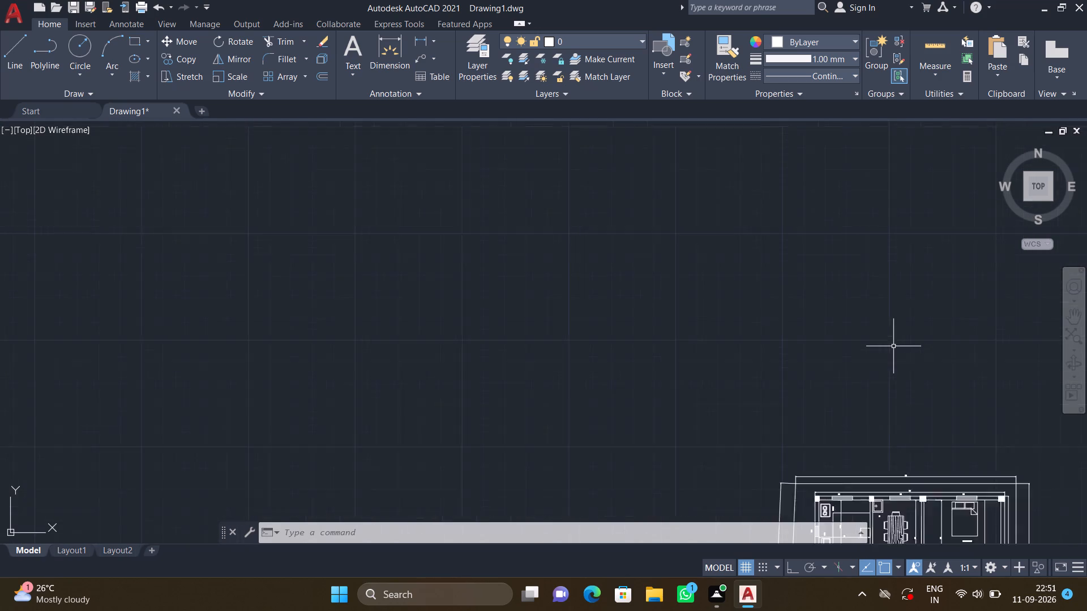
scroll(893, 346, down, 2)
middle_drag(895, 354, 435, 0)
scroll(545, 238, down, 2)
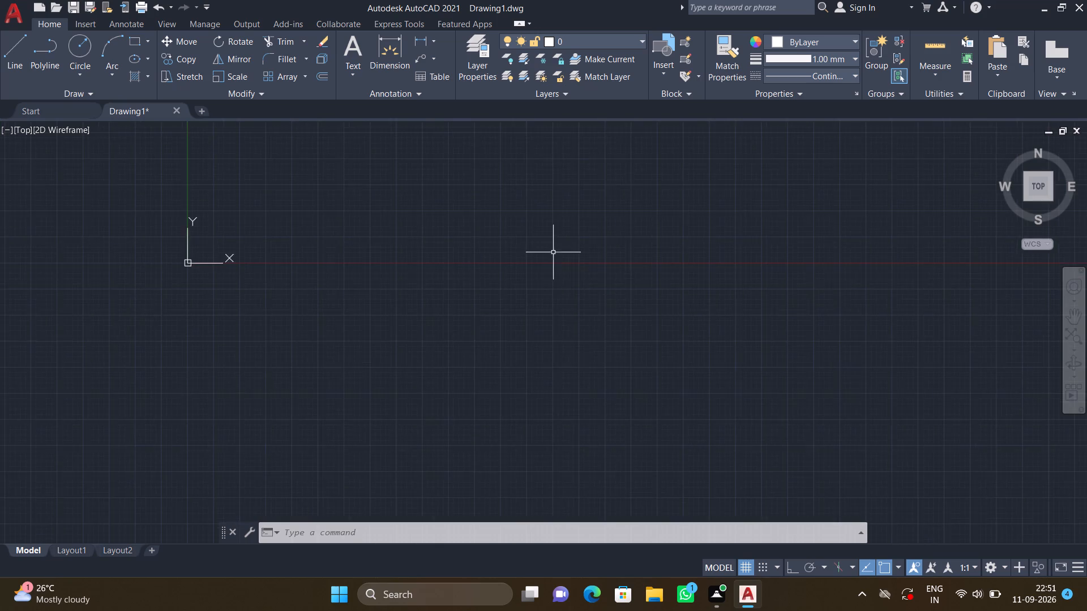
scroll(554, 252, down, 1)
middle_drag(548, 234, 643, 480)
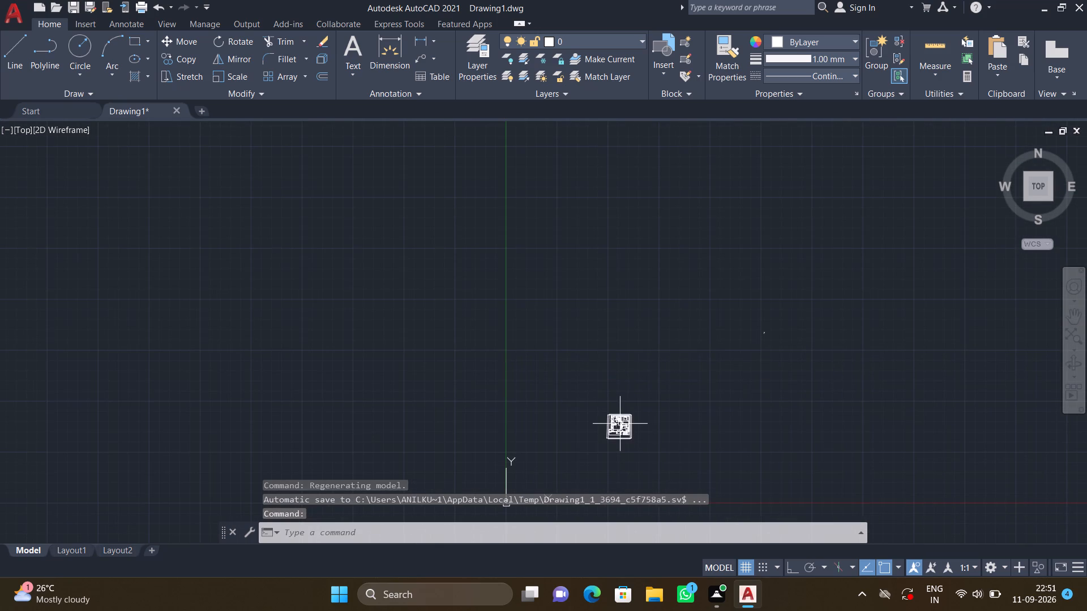
middle_drag(618, 419, 596, 349)
scroll(596, 347, up, 4)
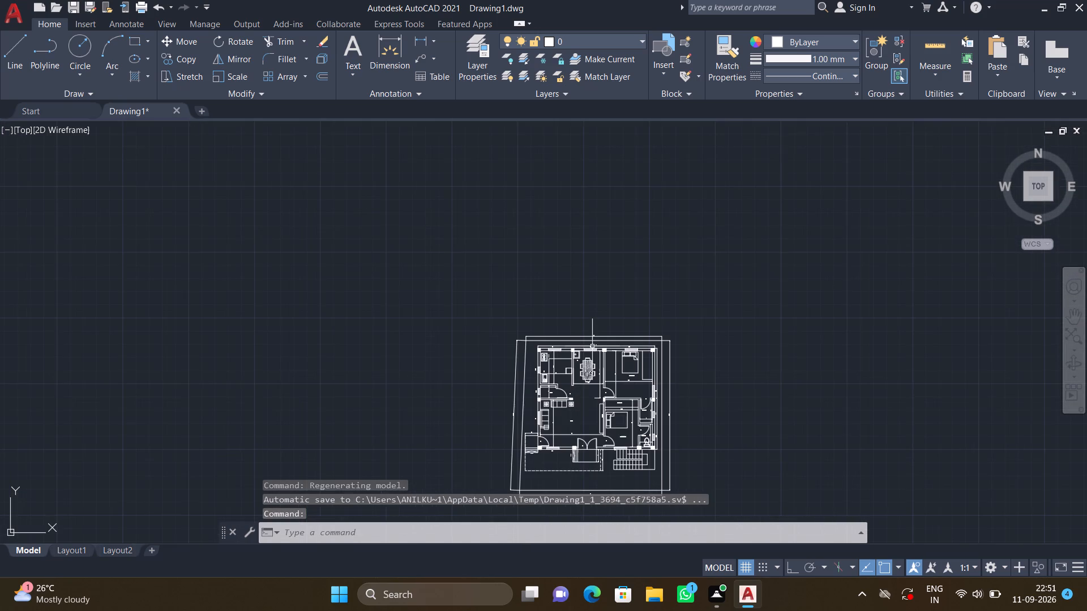
middle_drag(592, 346, 570, 283)
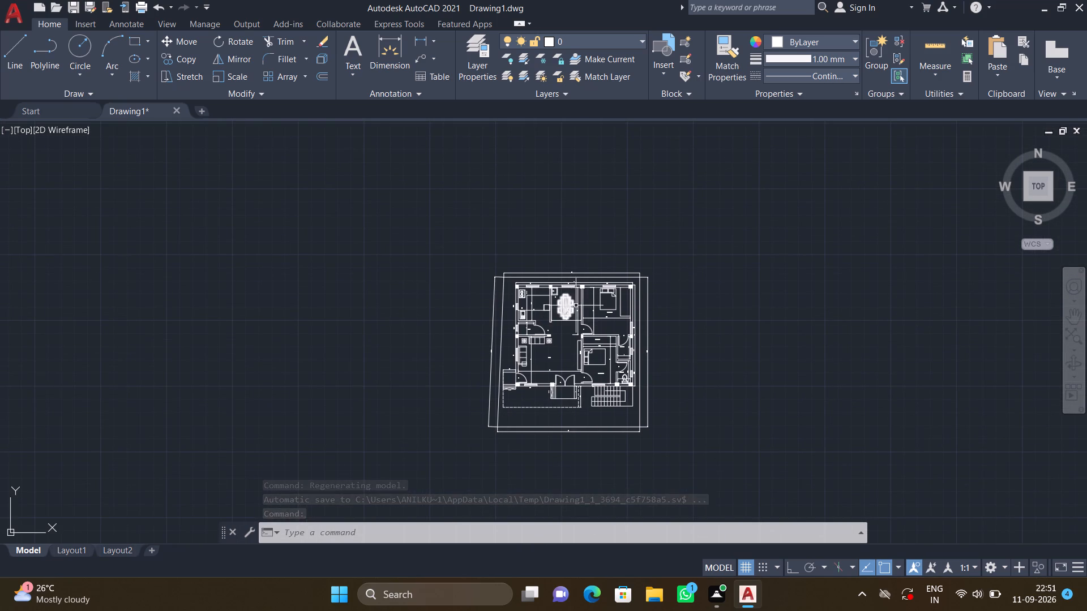
scroll(613, 300, up, 6)
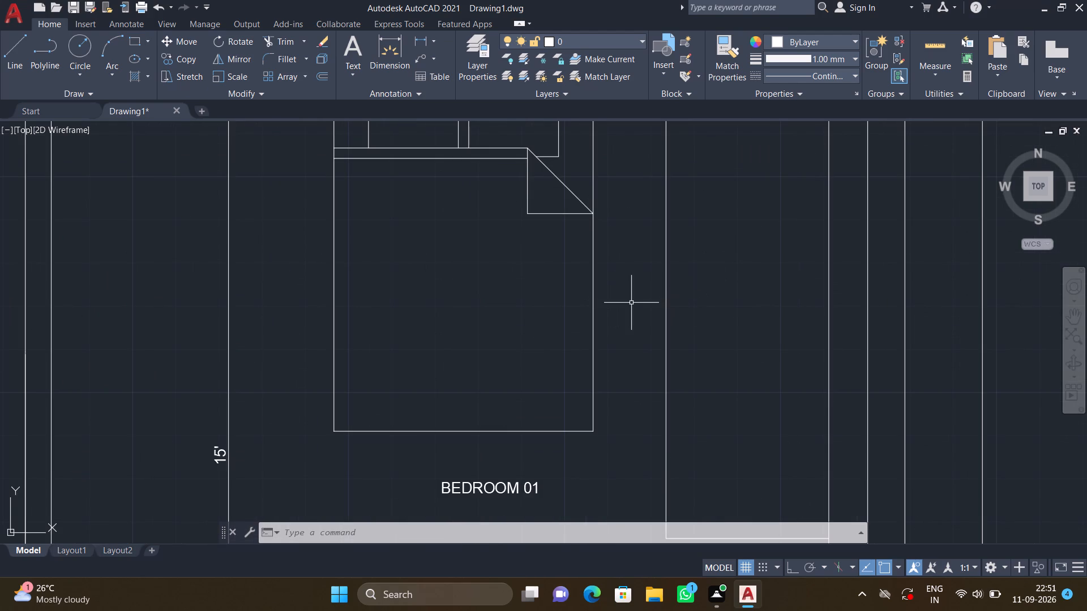
text(MT)
key(Return)
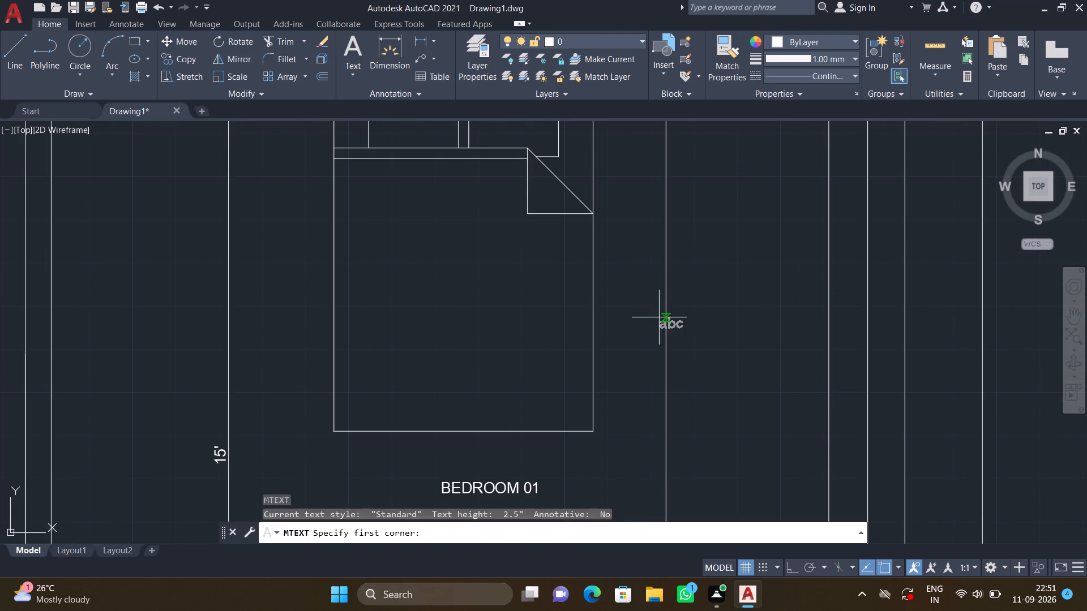
click(622, 307)
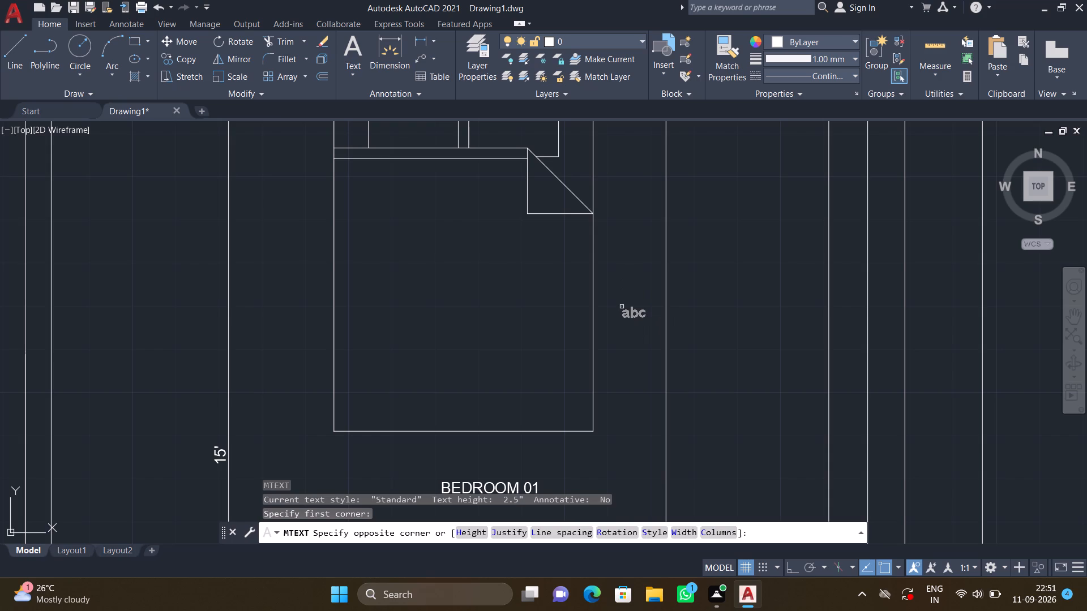
click(756, 235)
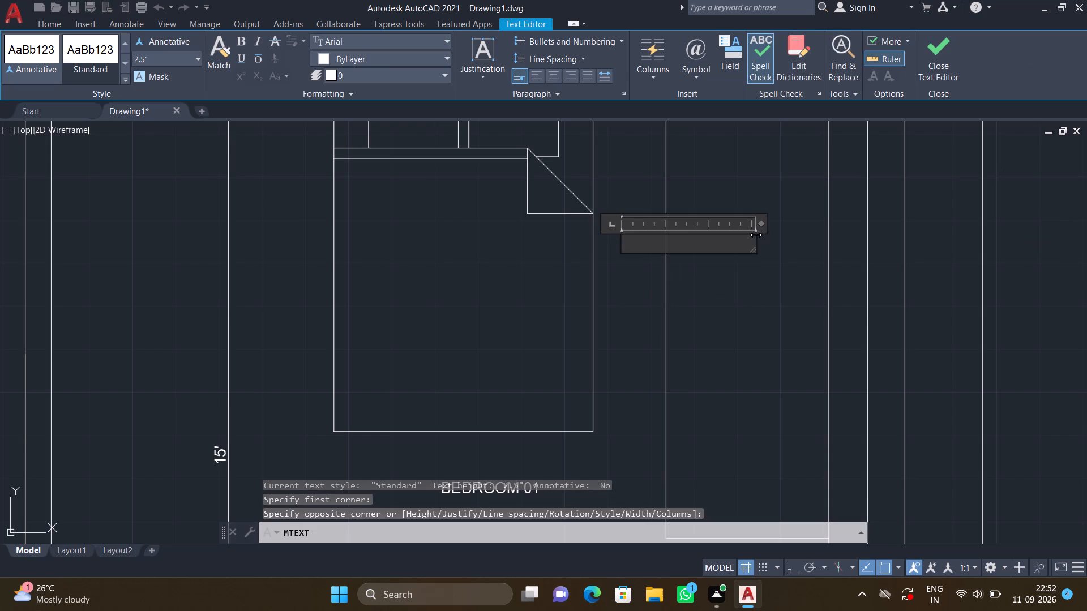
text(WARDROBE)
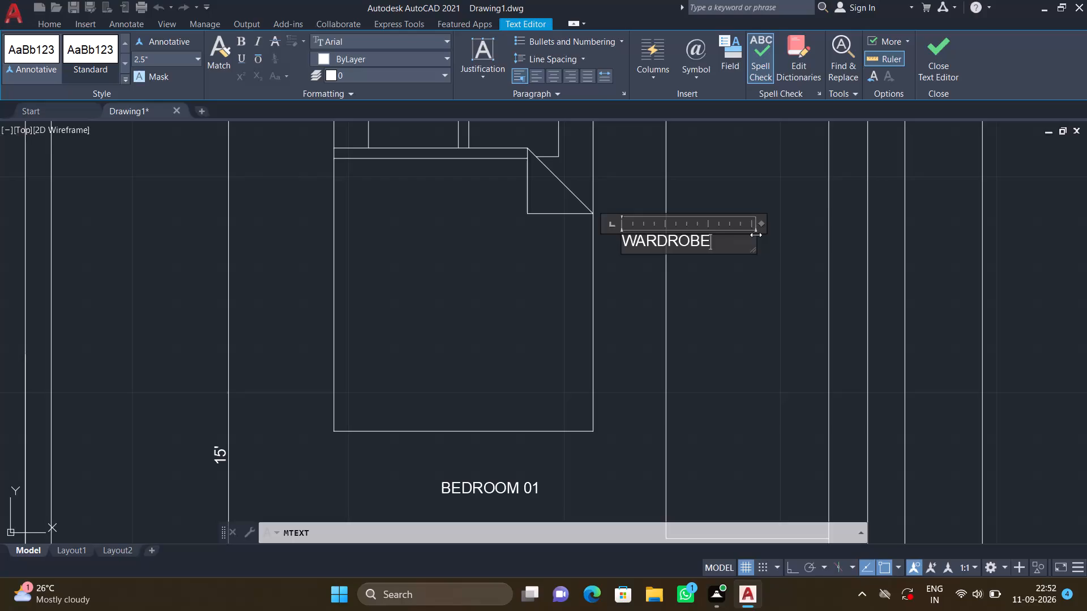
key(Return)
key(Escape)
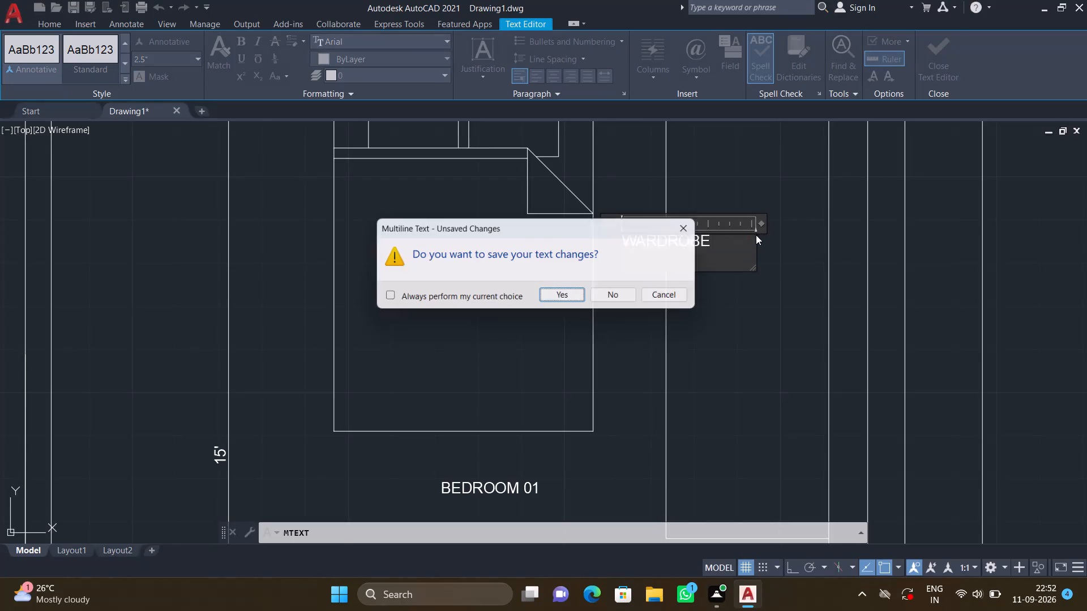
click(577, 292)
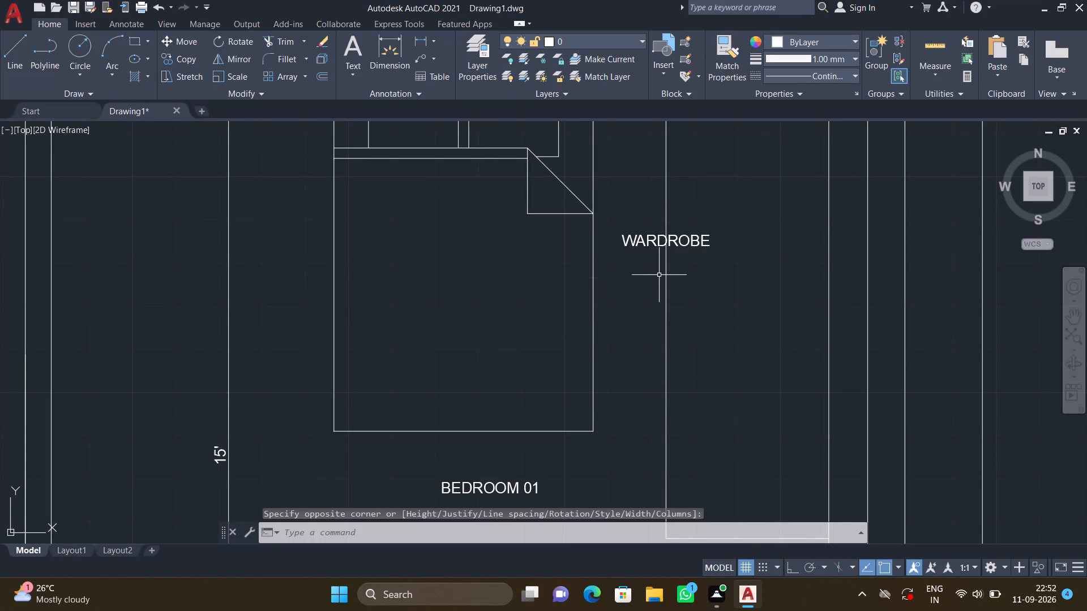
With Ortho on, rotate the new WARDROBE label about its start so it stands vertical and reads upward.
key(F8)
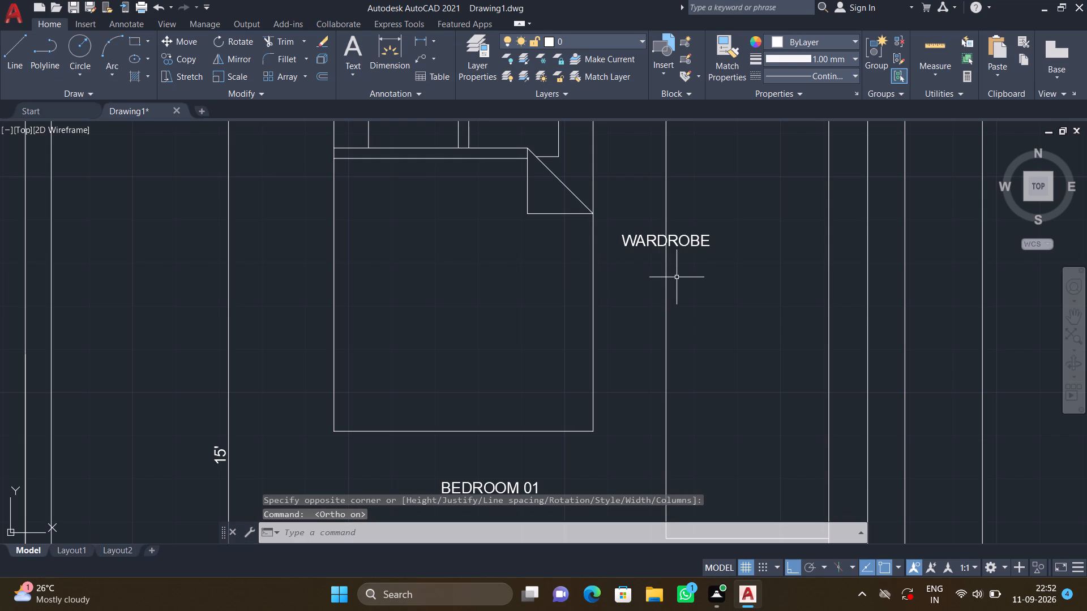
text(RO)
key(Return)
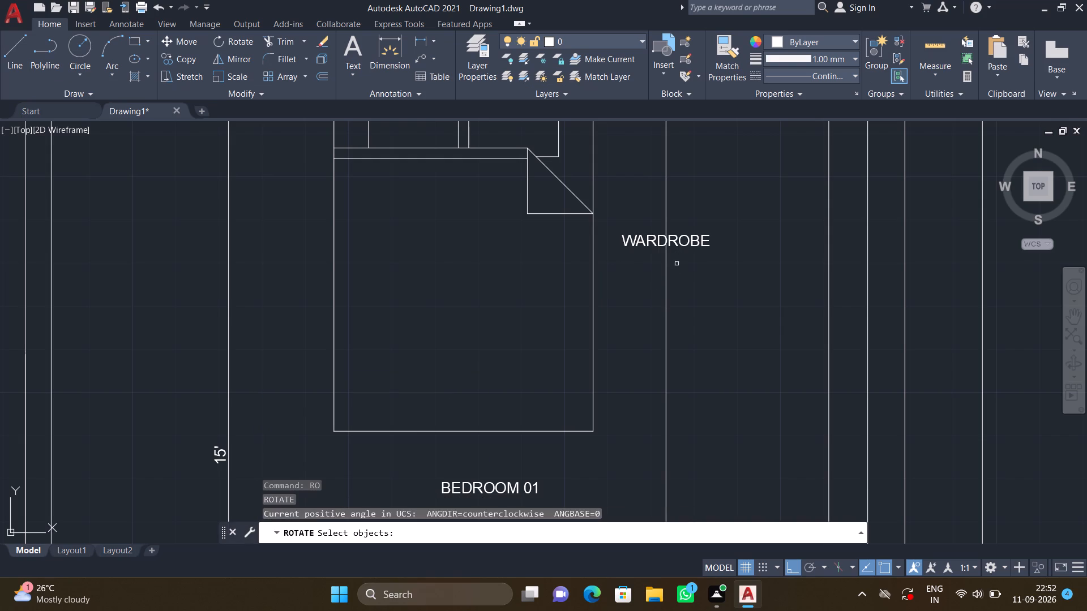
click(680, 242)
key(Return)
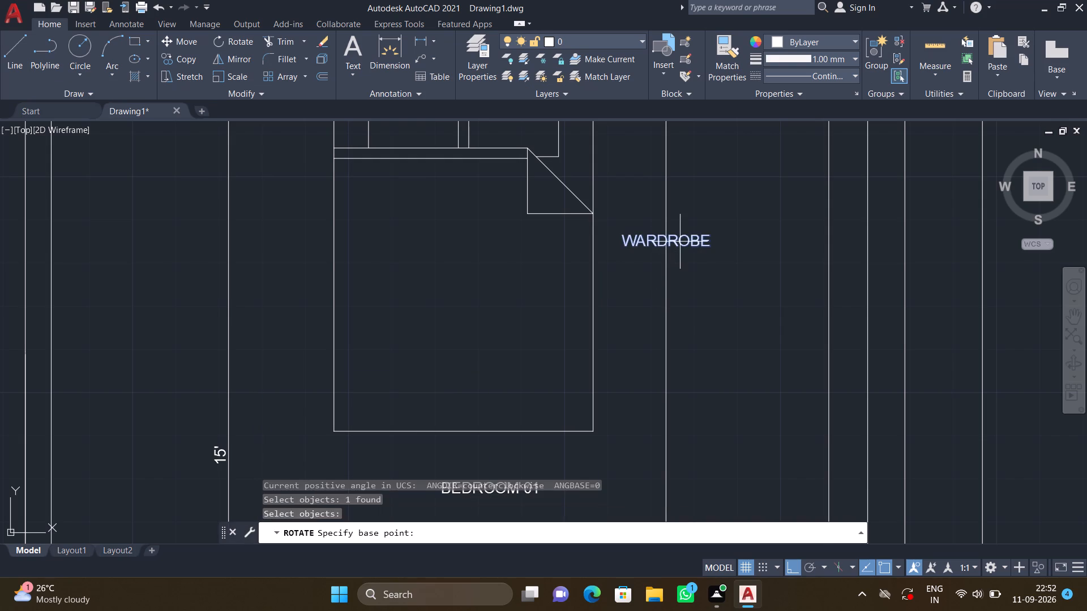
click(628, 239)
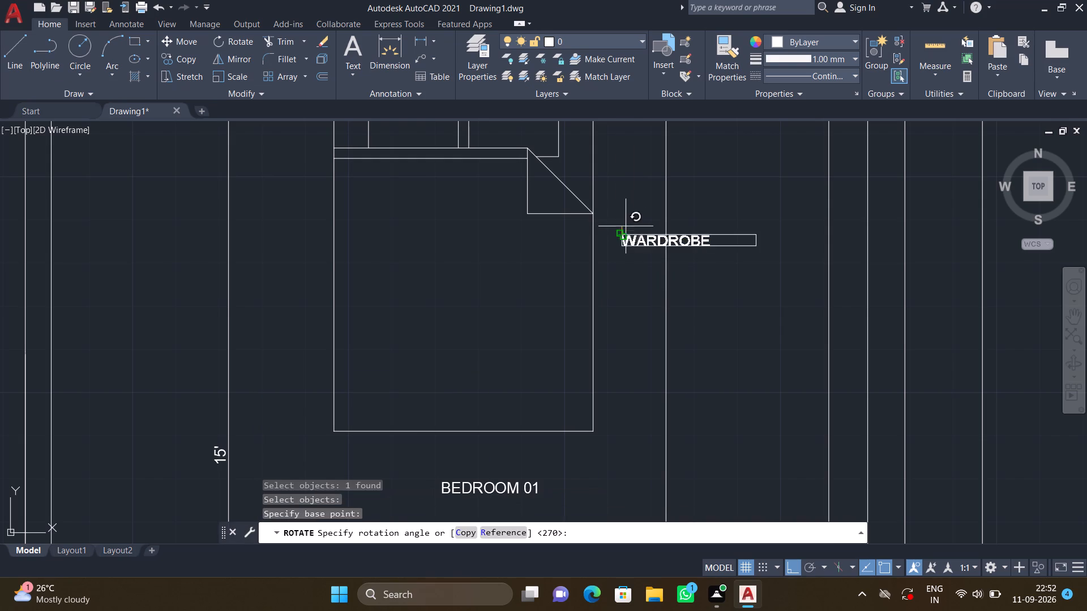
click(606, 189)
With Ortho off, move the vertical WARDROBE label down the gap between bed and wardrobe outline, to about the bed's mid-length.
key(m)
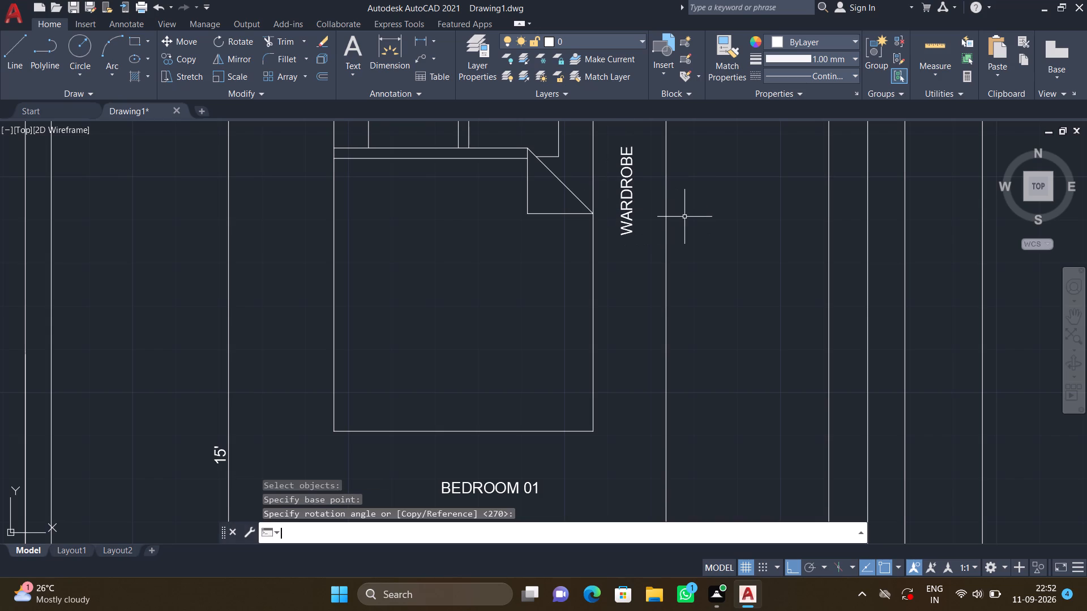
key(Return)
click(622, 188)
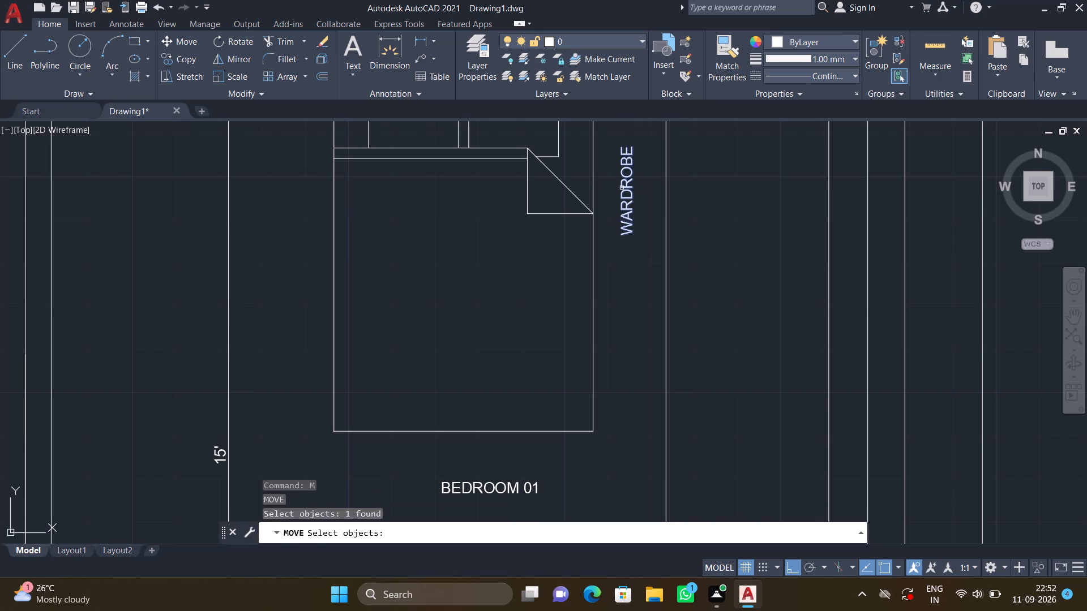
key(F8)
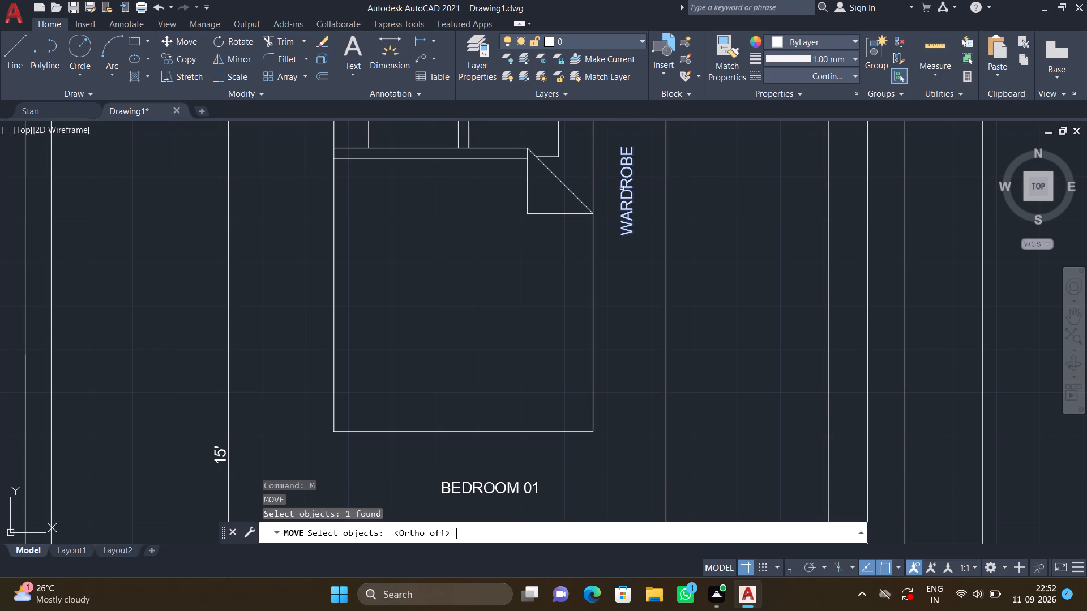
key(Return)
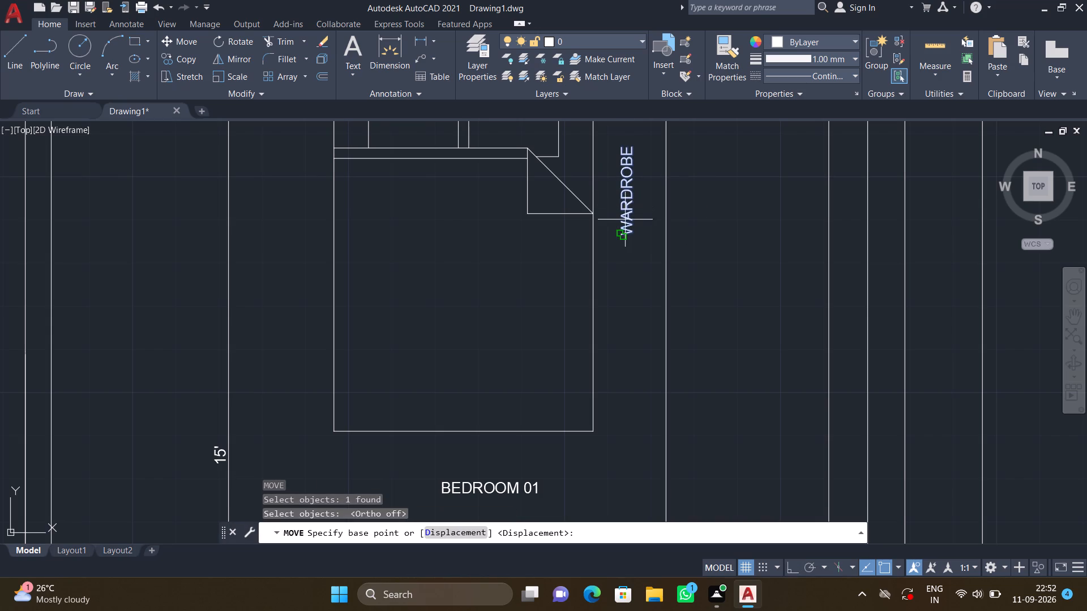
click(639, 218)
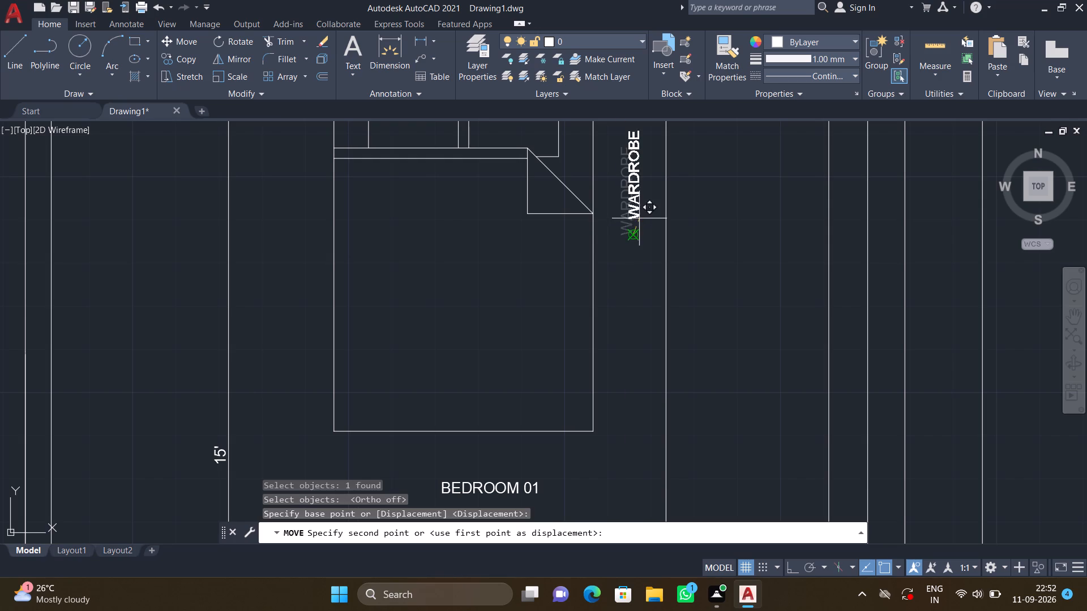
scroll(649, 352, down, 1)
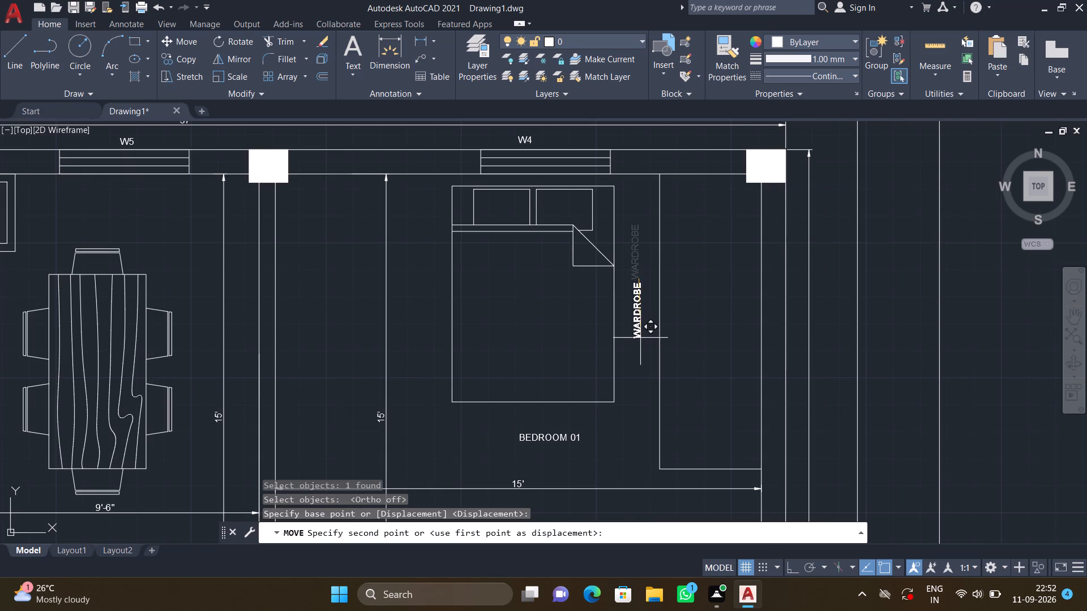
click(640, 338)
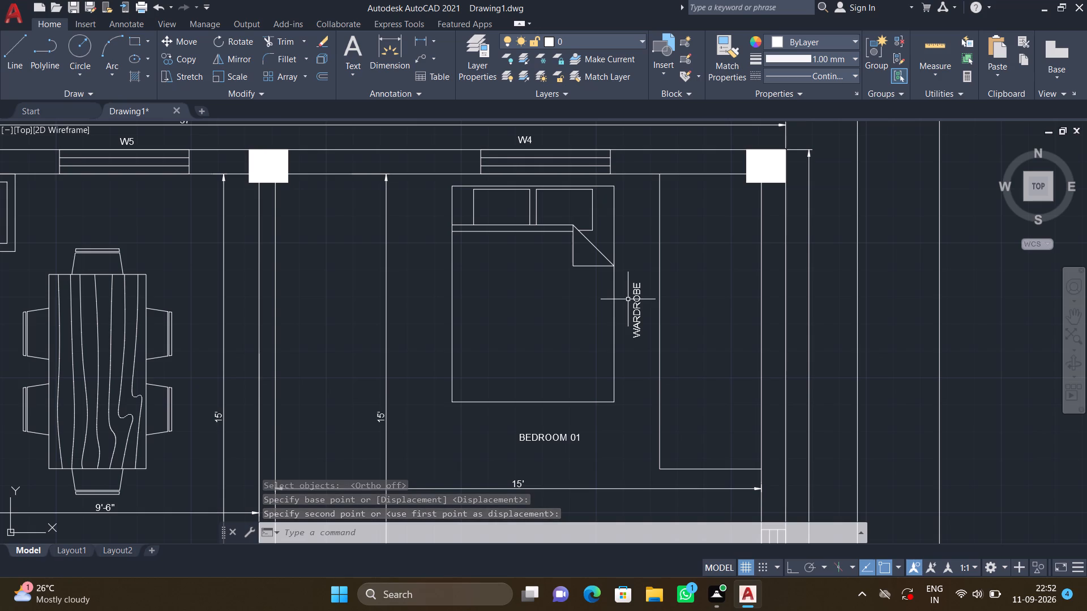
Move the vertical WARDROBE label horizontally away from the bed so it sits close beside the wardrobe outline in BEDROOM 01.
scroll(635, 313, up, 2)
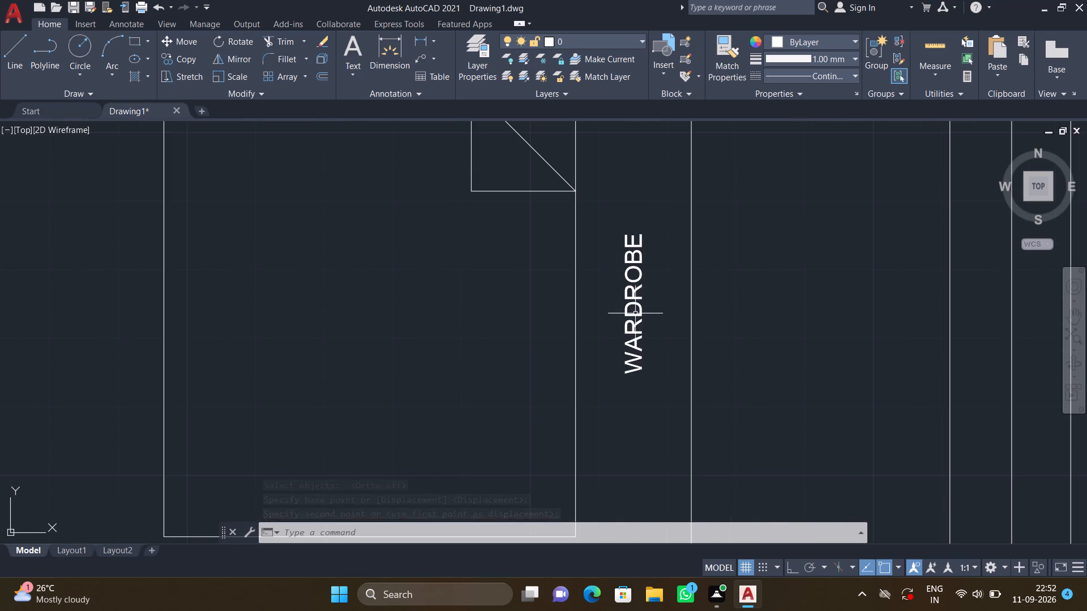
key(m)
key(Return)
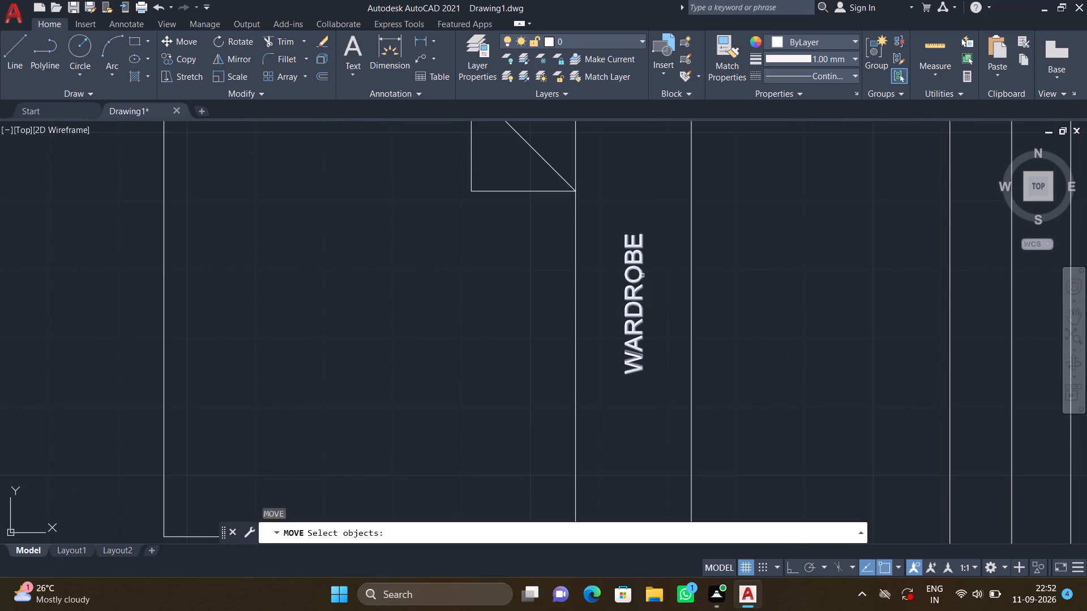
click(637, 273)
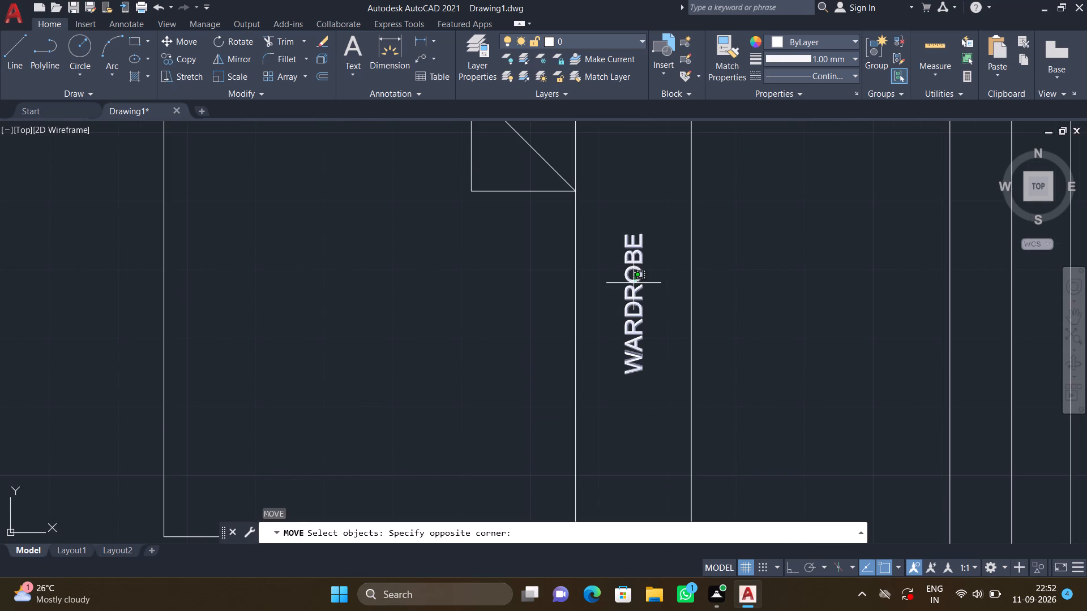
key(Escape)
click(633, 278)
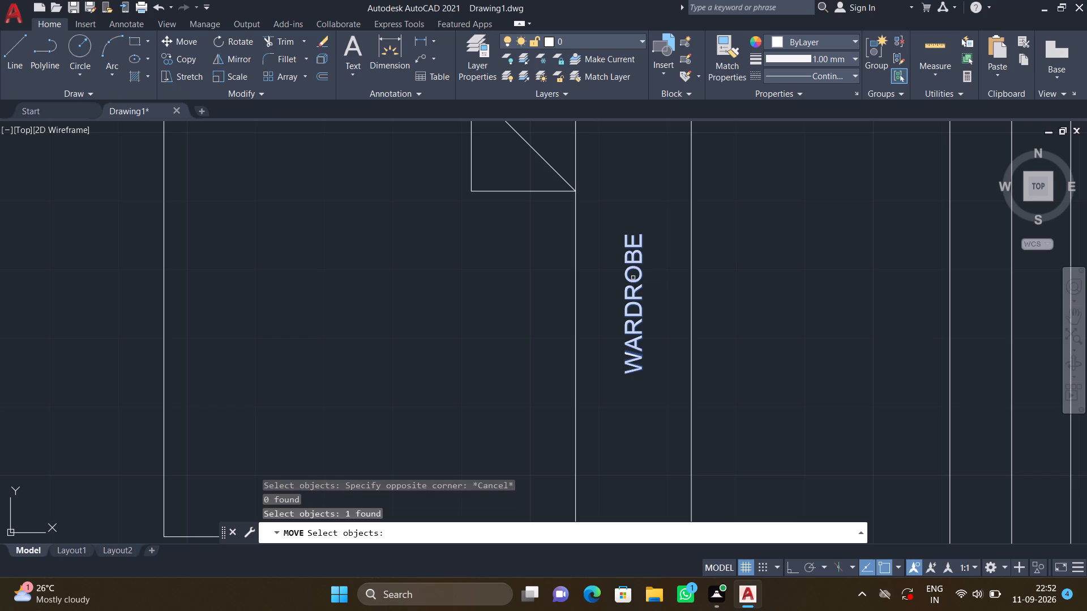
key(Return)
click(626, 373)
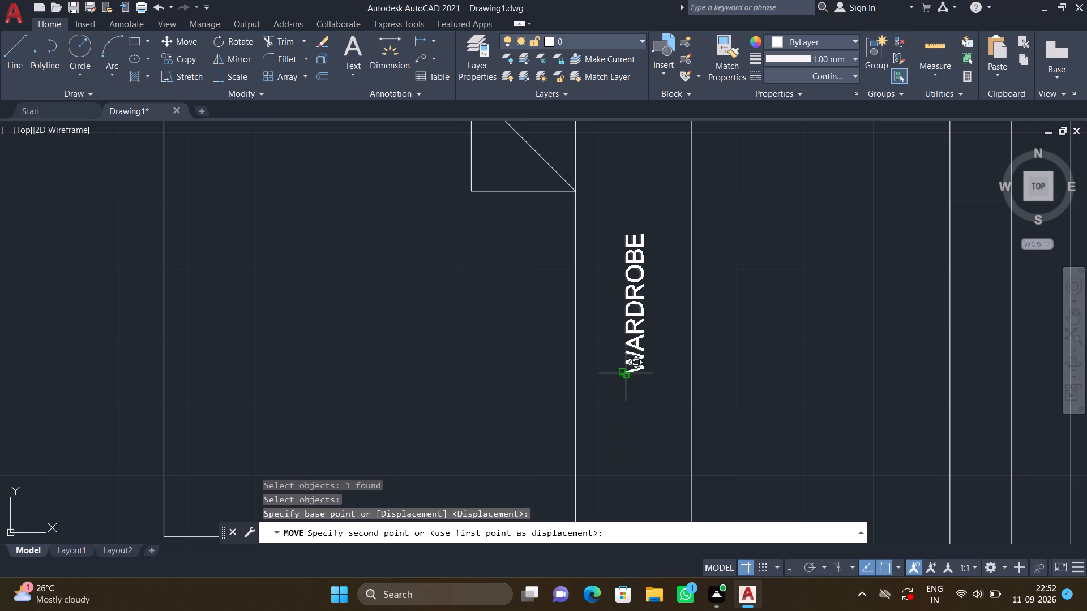
click(652, 375)
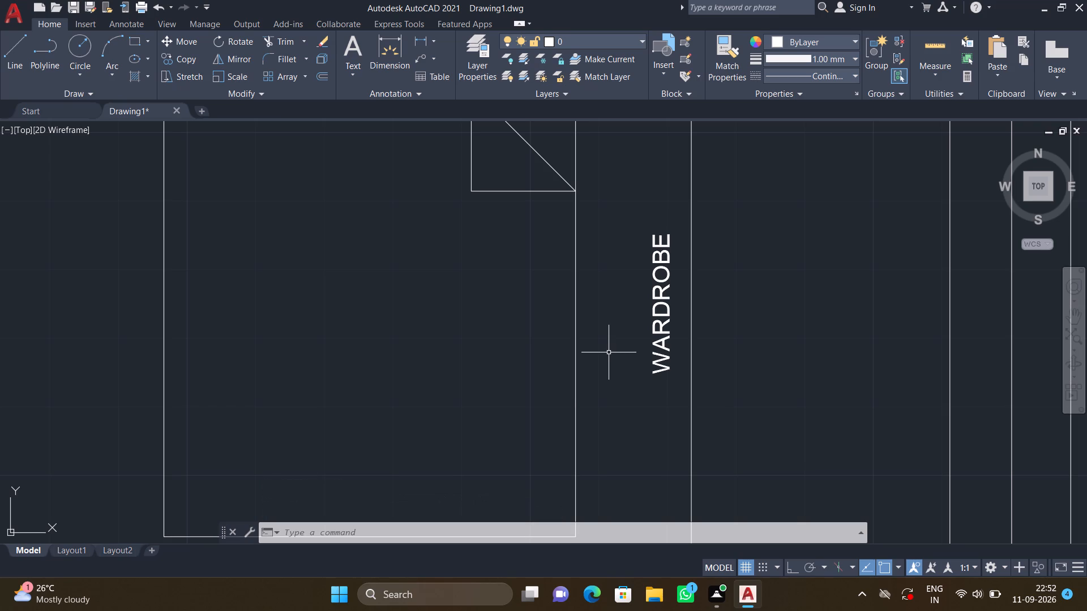
Add a multiline text label DINING in the dining area, between window W5 and the dining table.
scroll(602, 343, down, 2)
scroll(328, 405, down, 1)
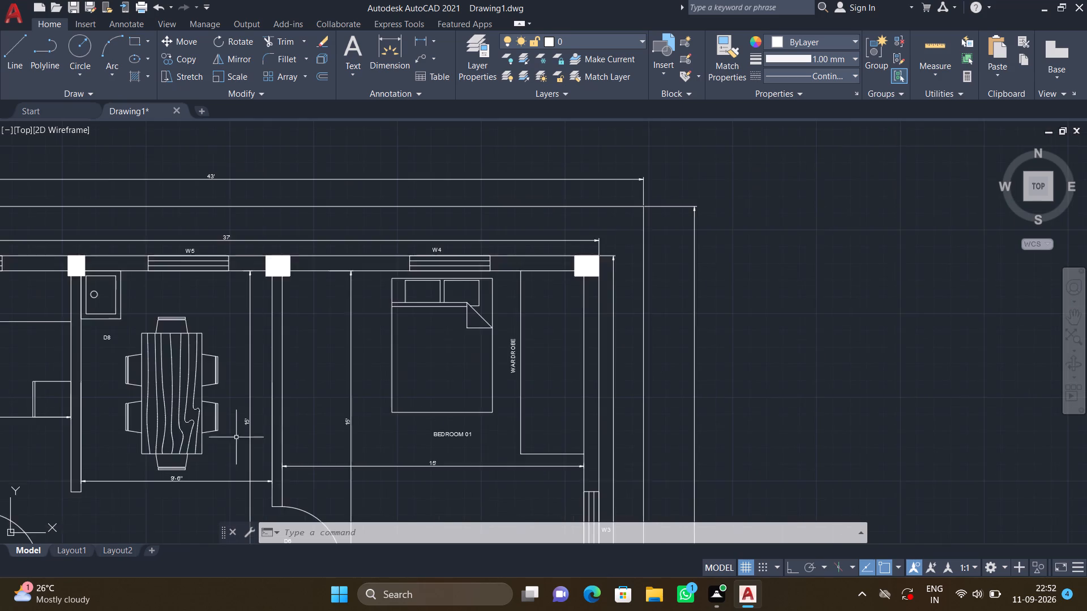
scroll(236, 437, down, 1)
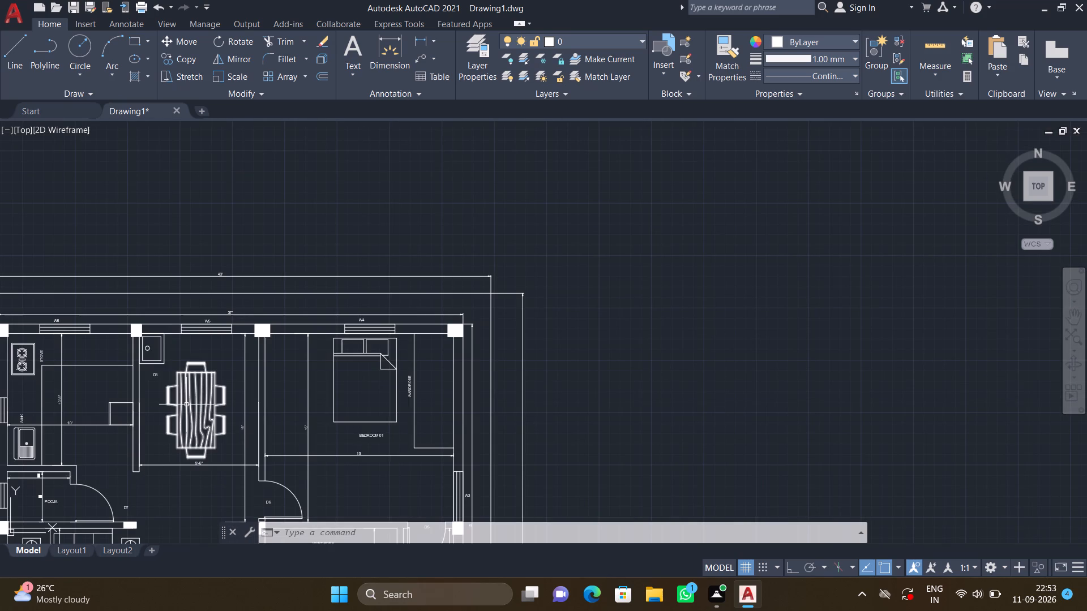
middle_drag(186, 404, 0, 0)
scroll(0, 0, down, 3)
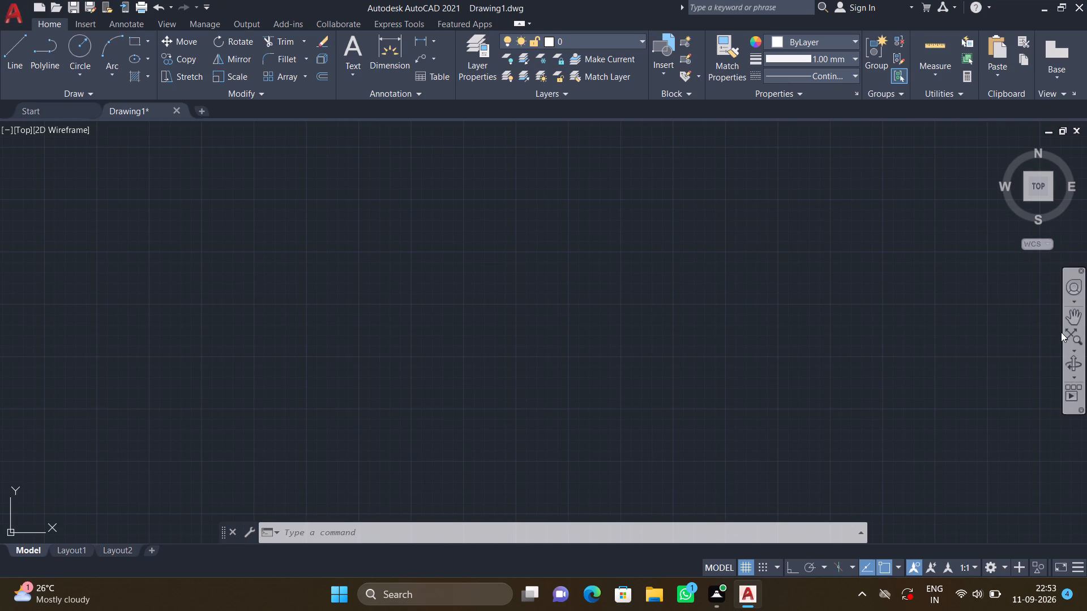
click(1072, 309)
scroll(726, 366, down, 2)
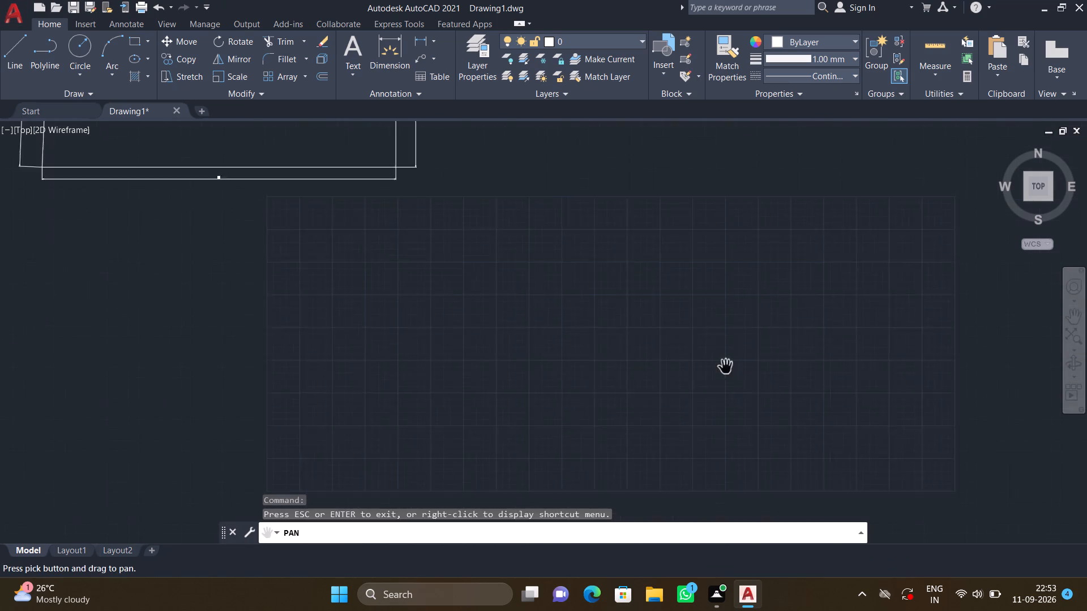
scroll(726, 366, down, 1)
middle_drag(583, 341, 746, 583)
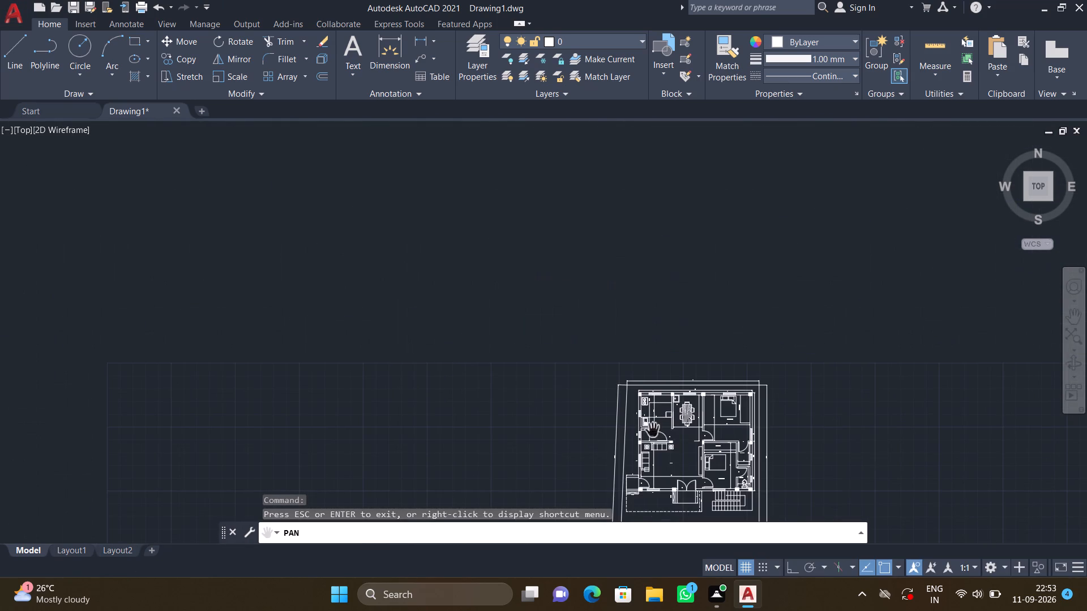
scroll(652, 429, up, 2)
scroll(709, 402, up, 2)
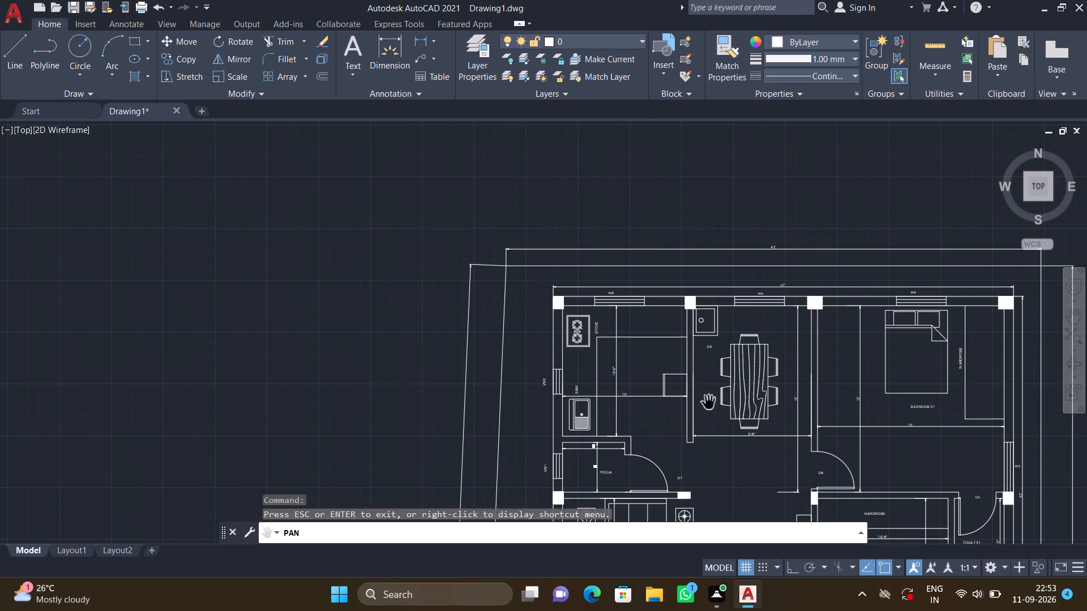
key(Escape)
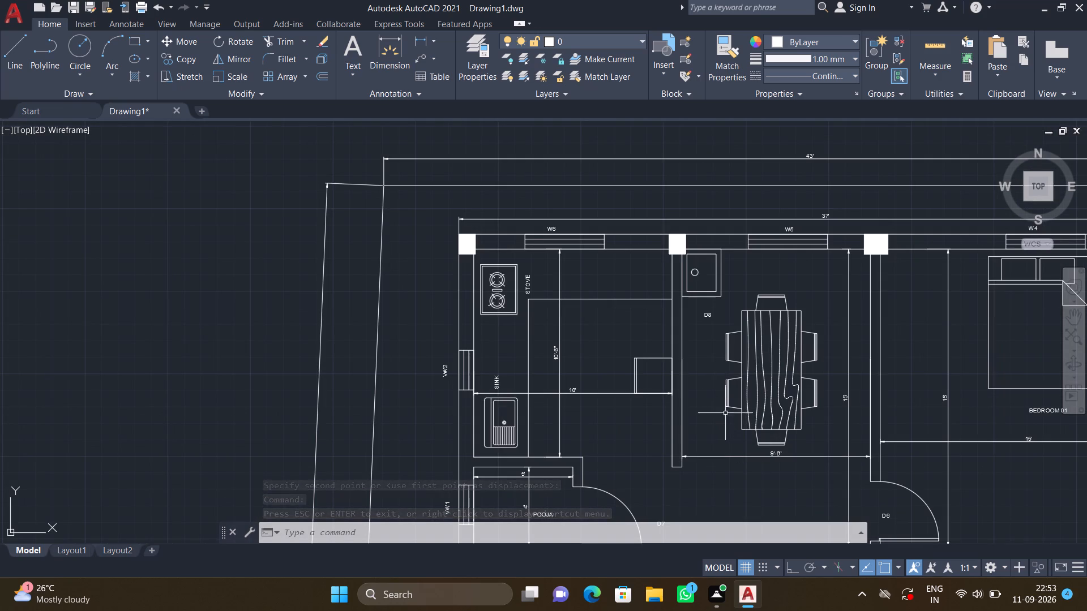
scroll(746, 277, up, 2)
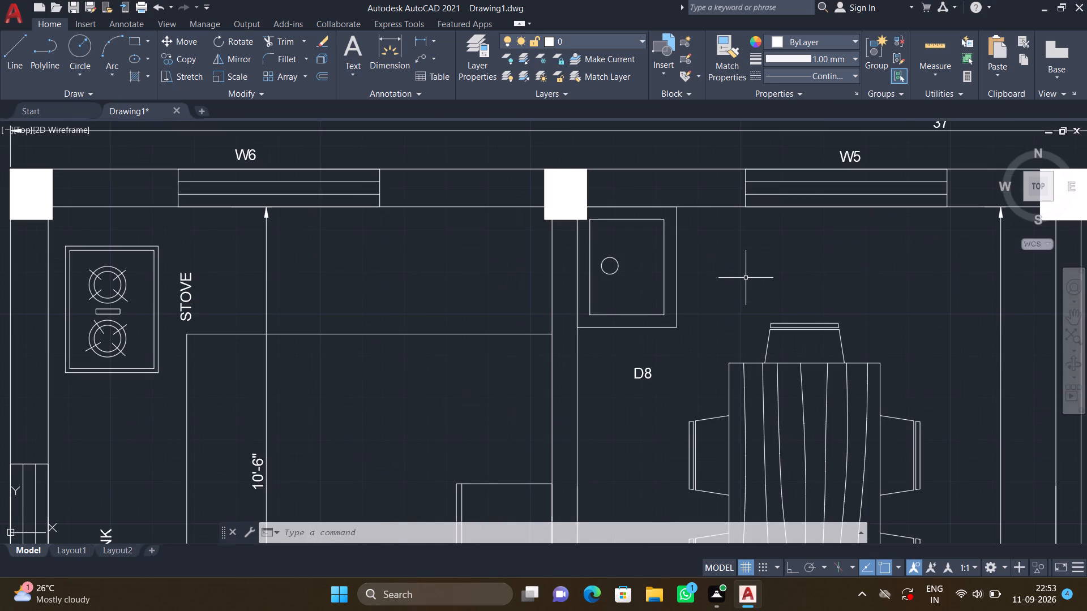
text(MT)
key(Return)
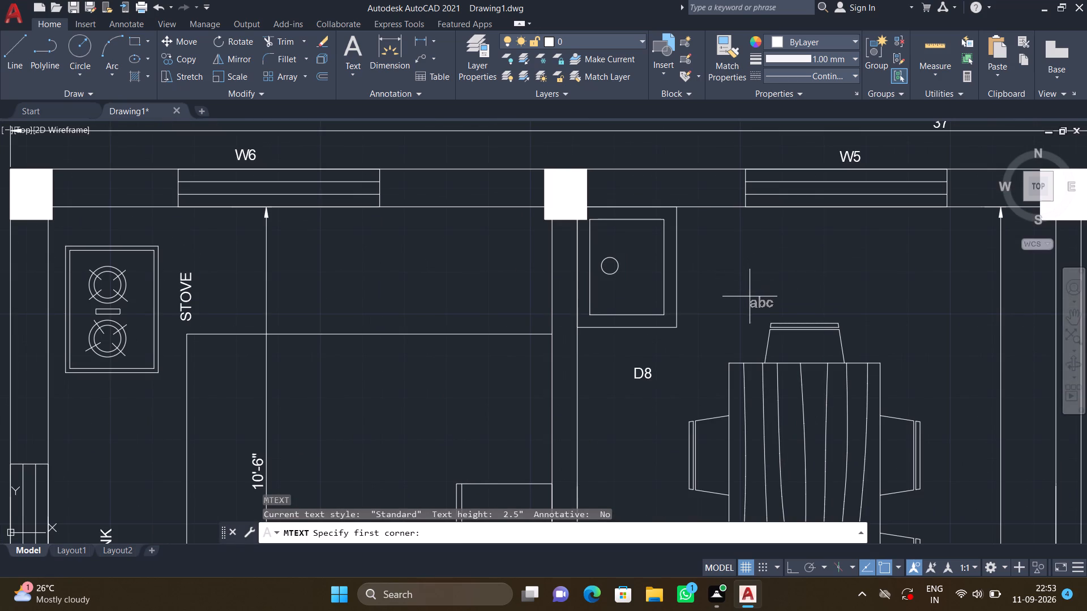
click(824, 300)
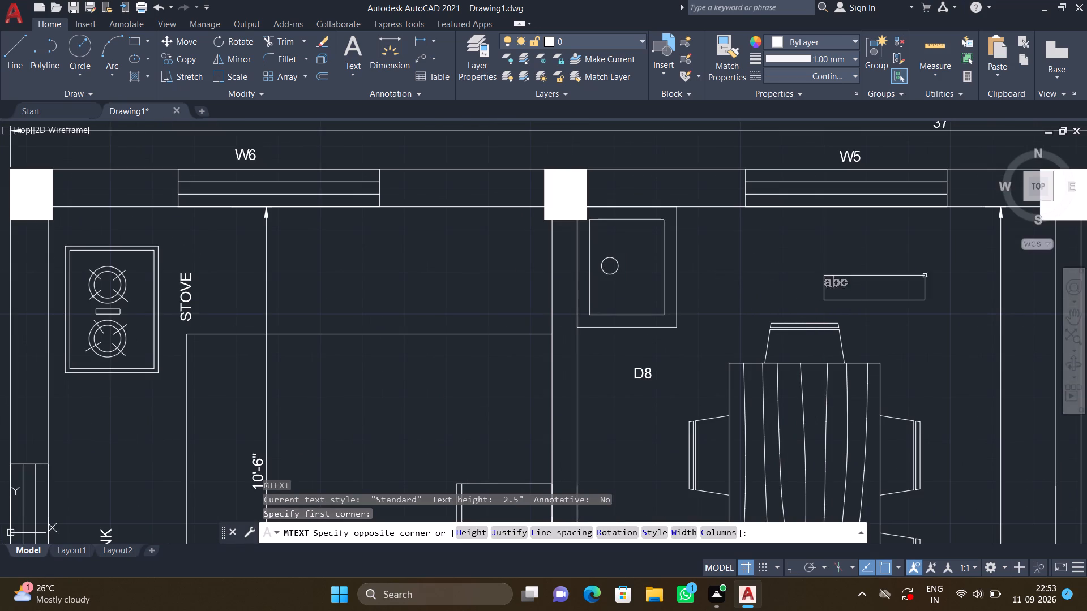
click(927, 243)
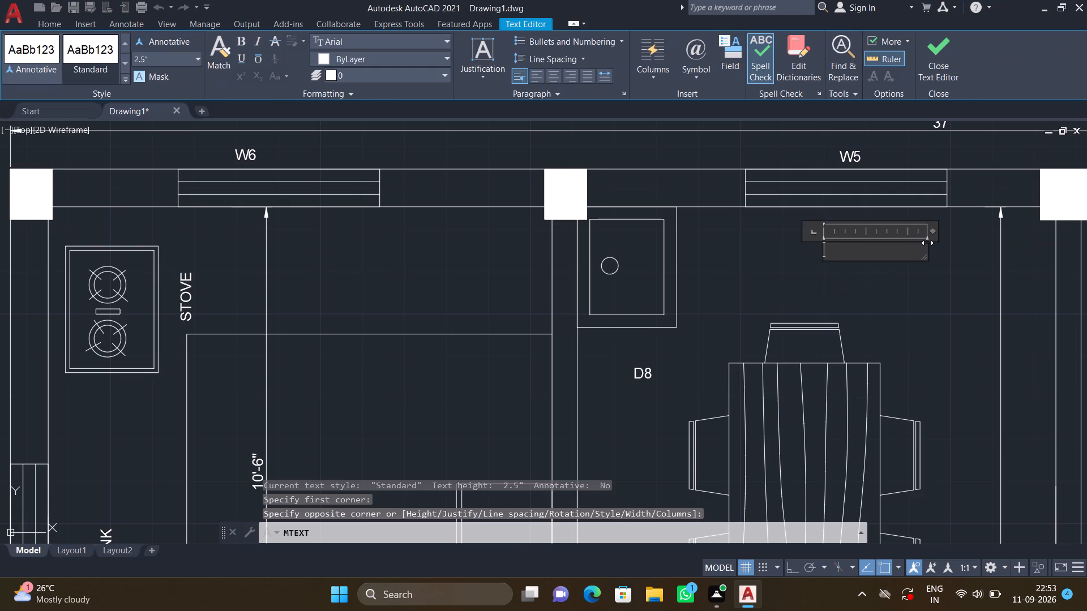
text(DININ)
key(g)
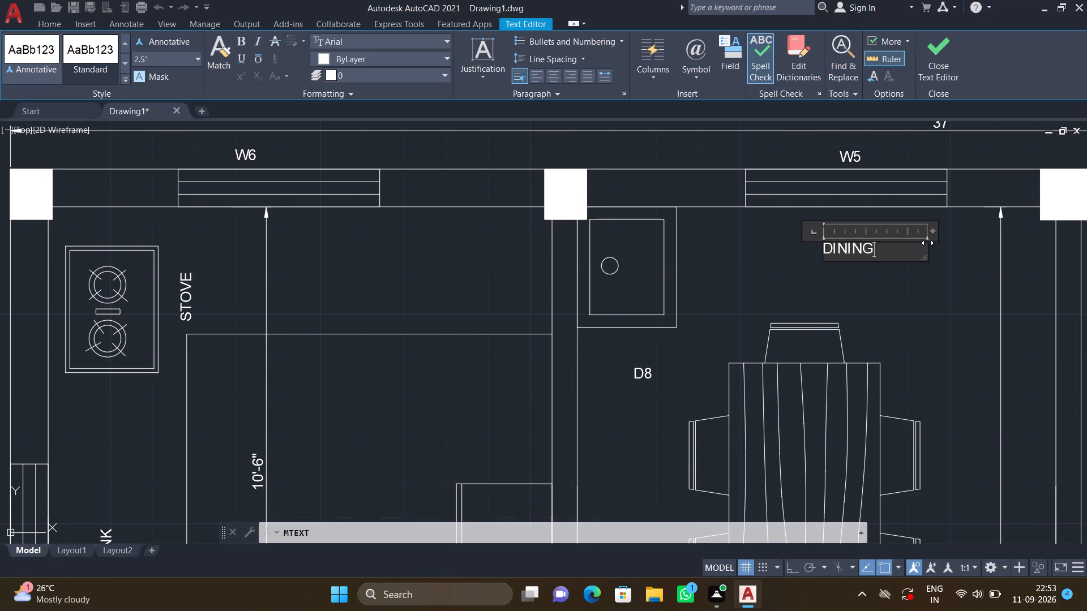
key(Return)
key(Escape)
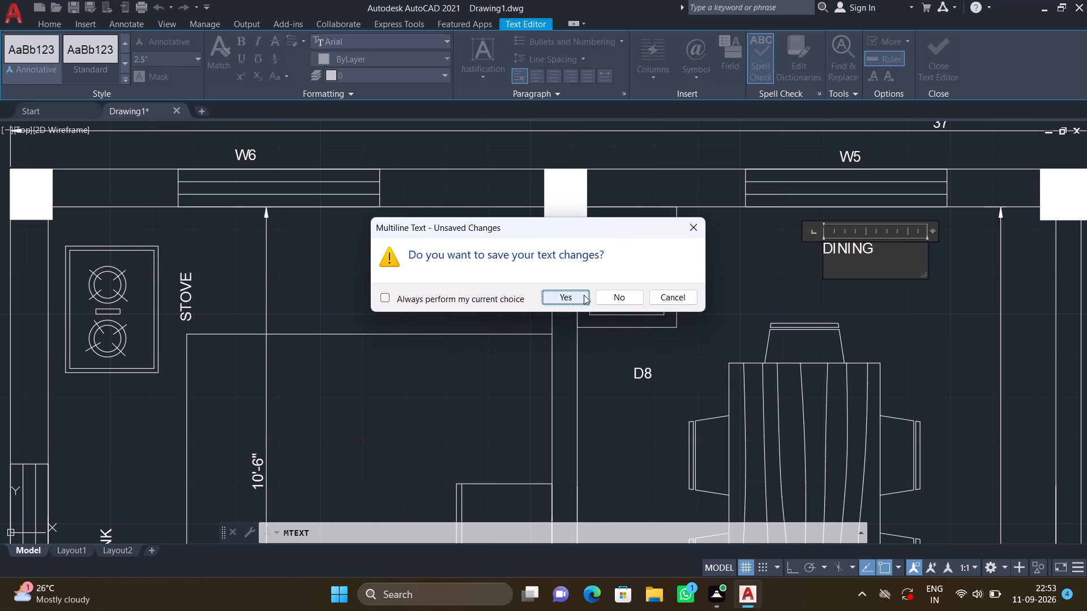
click(584, 294)
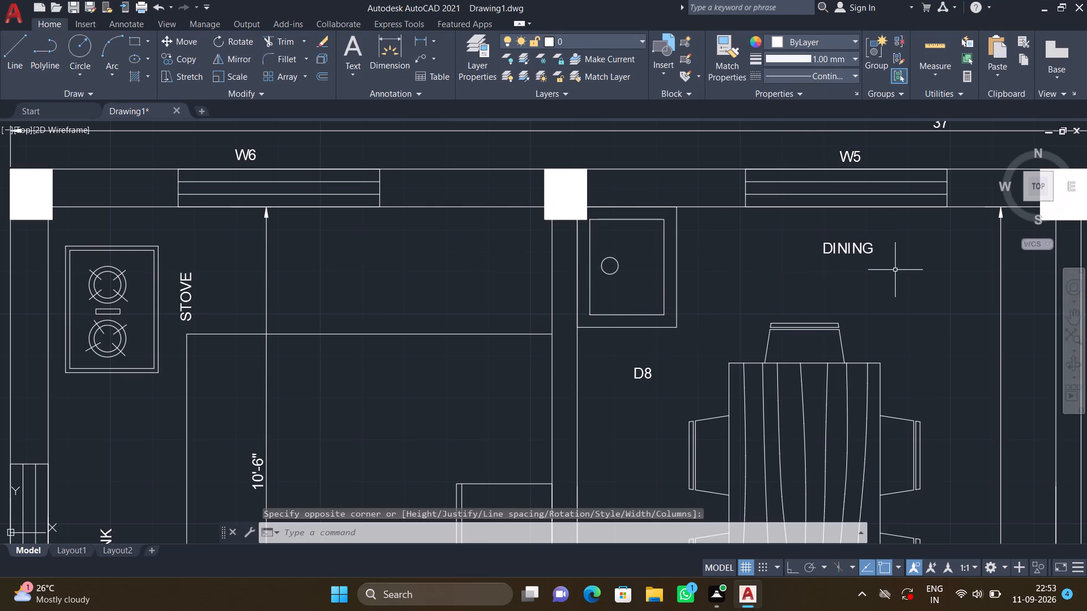
Move the DINING label right and down, to just above and right of the dining table's top chair.
key(m)
key(Return)
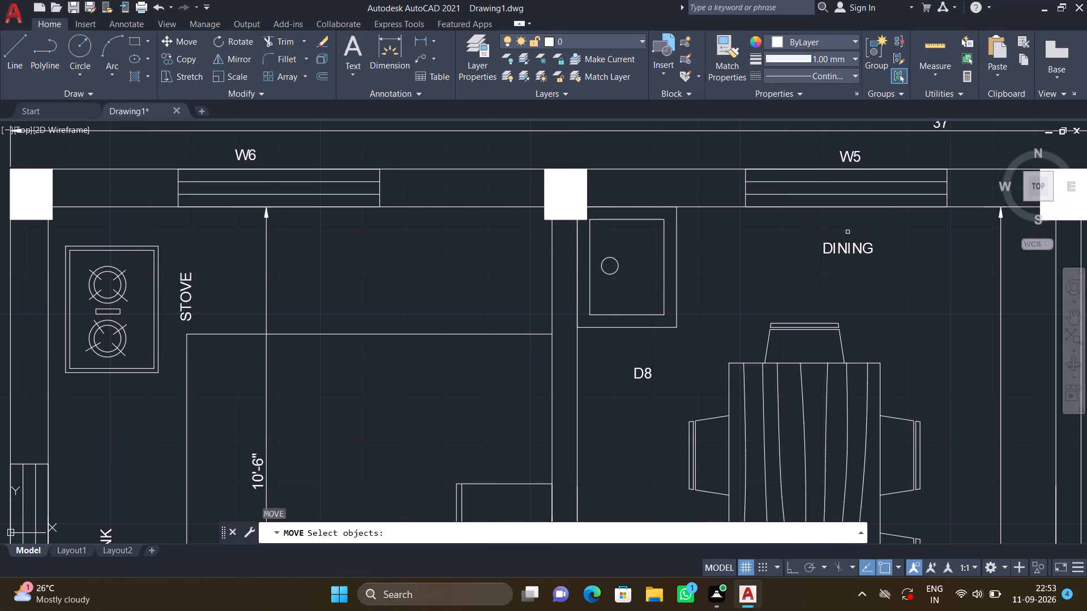
click(859, 252)
key(Return)
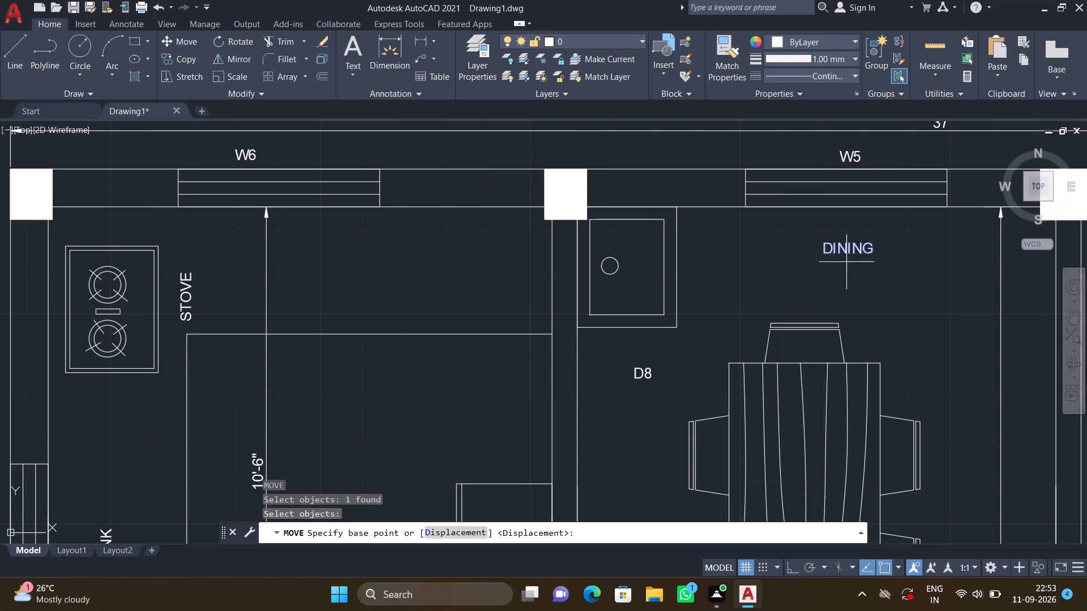
click(828, 255)
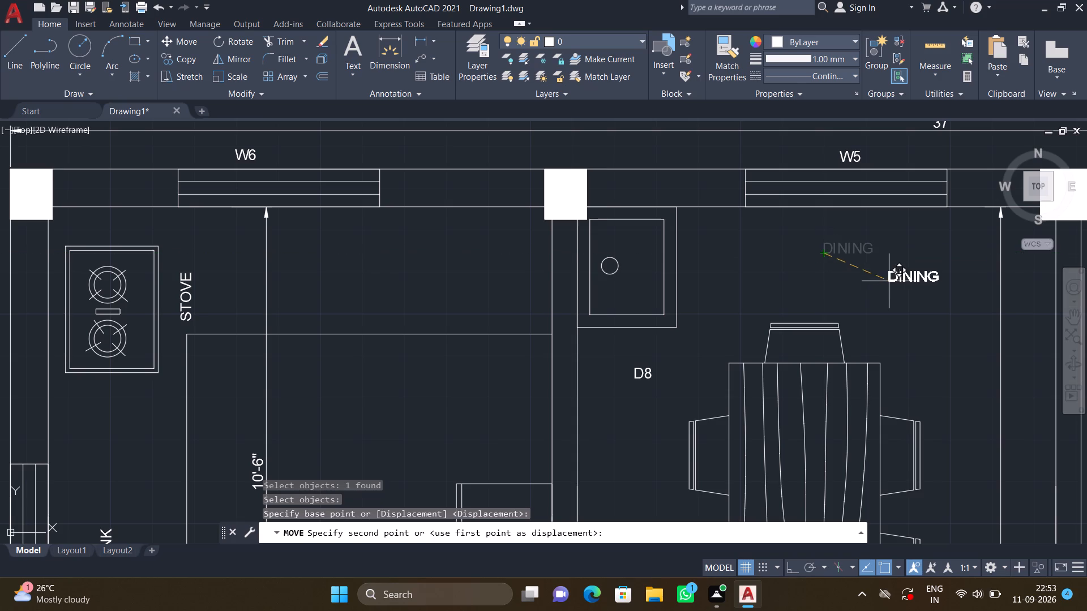
click(899, 301)
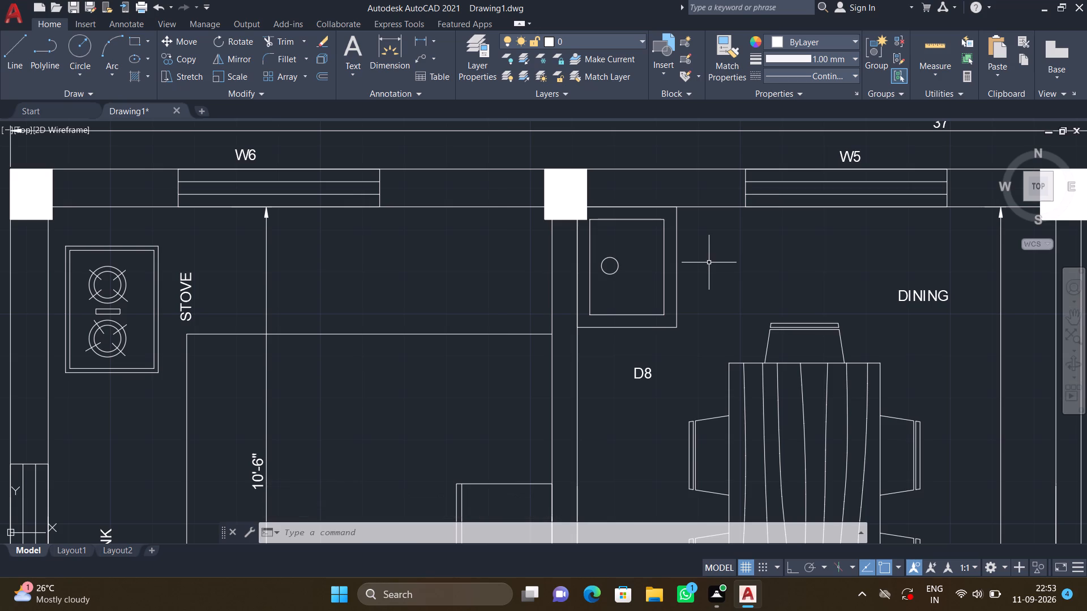
Add a two-line multiline text label WASH BASIN just right of the wash basin in the dining area's corner.
text(MT)
key(Return)
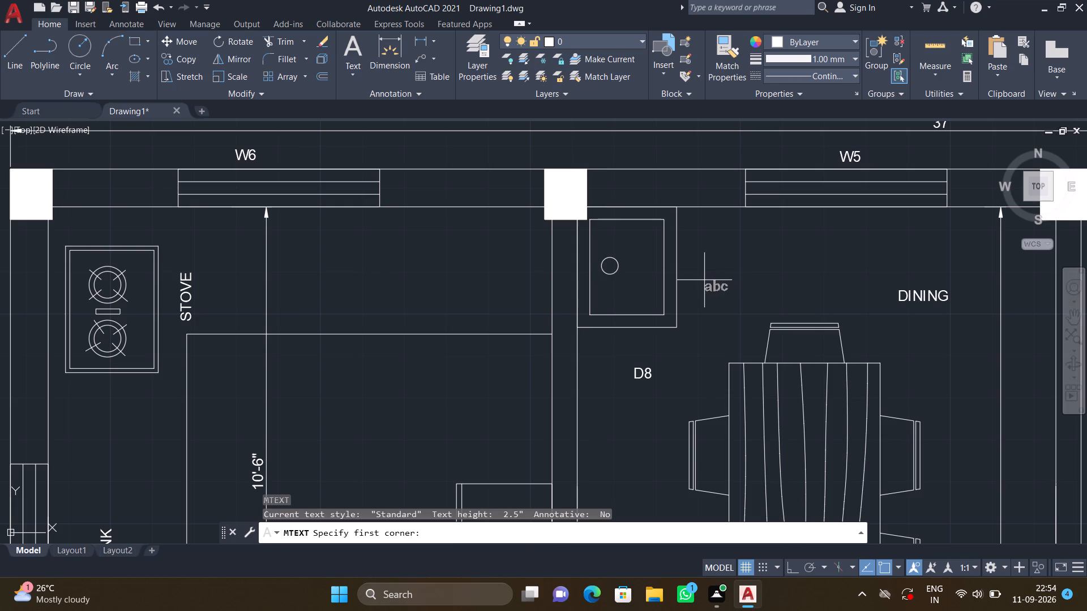
click(704, 280)
click(775, 235)
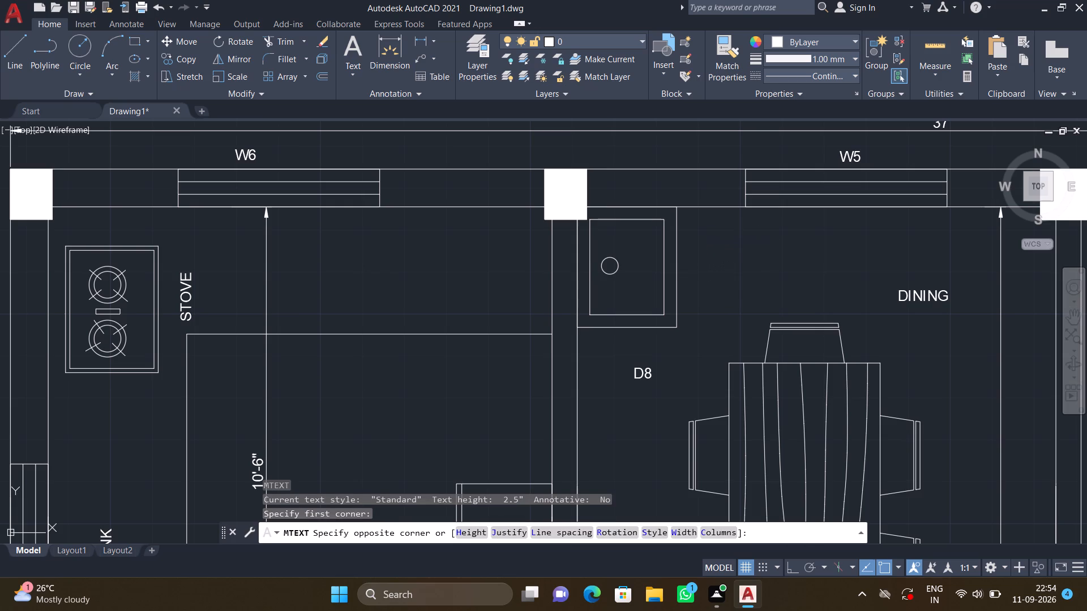
text(WASH)
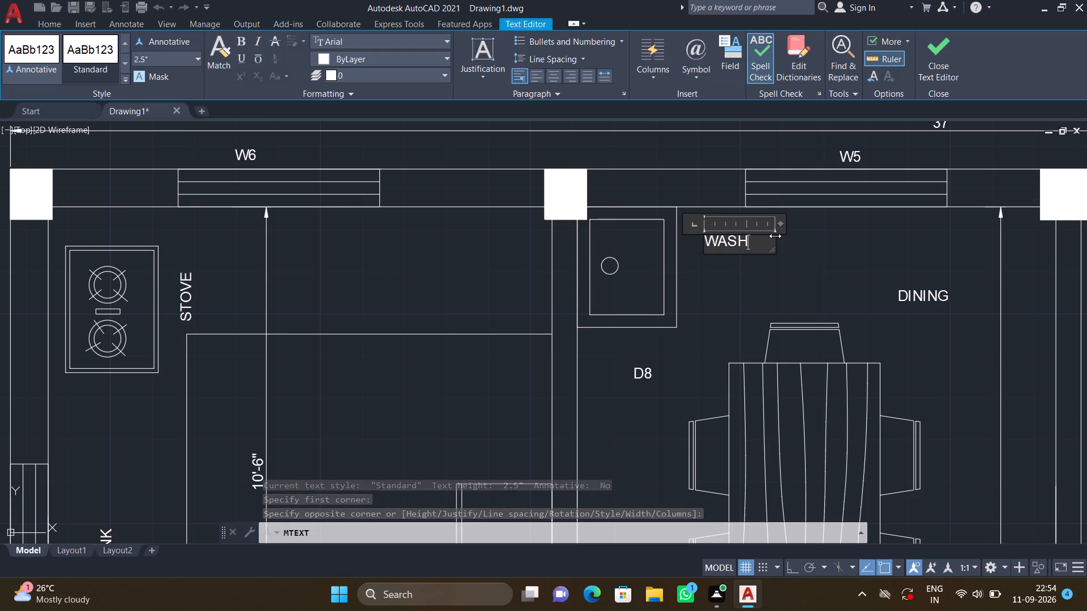
key(space)
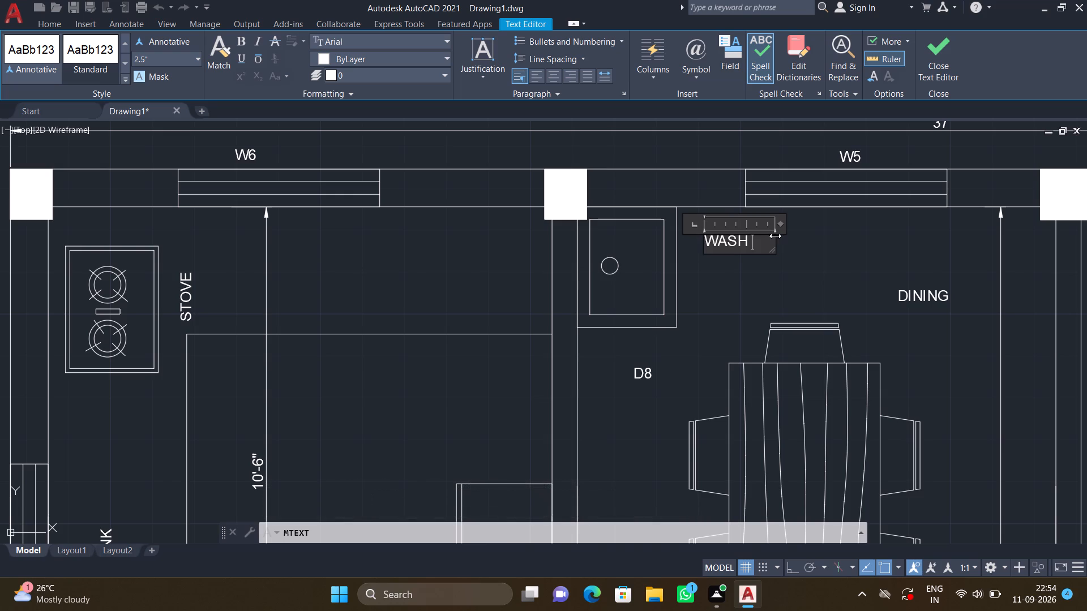
key(Return)
text(BASIN)
key(Return)
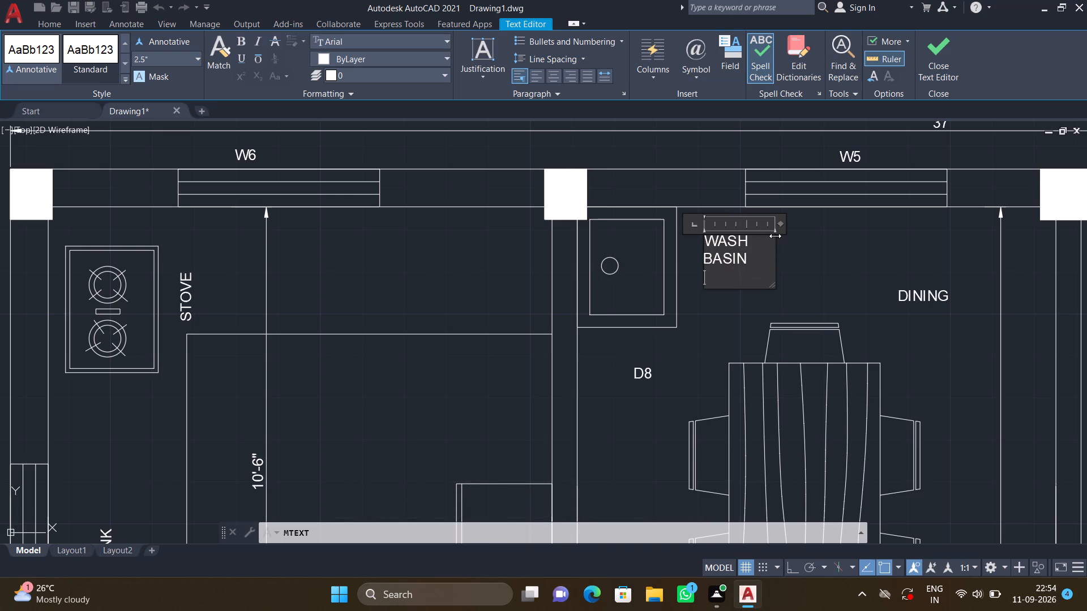
key(Escape)
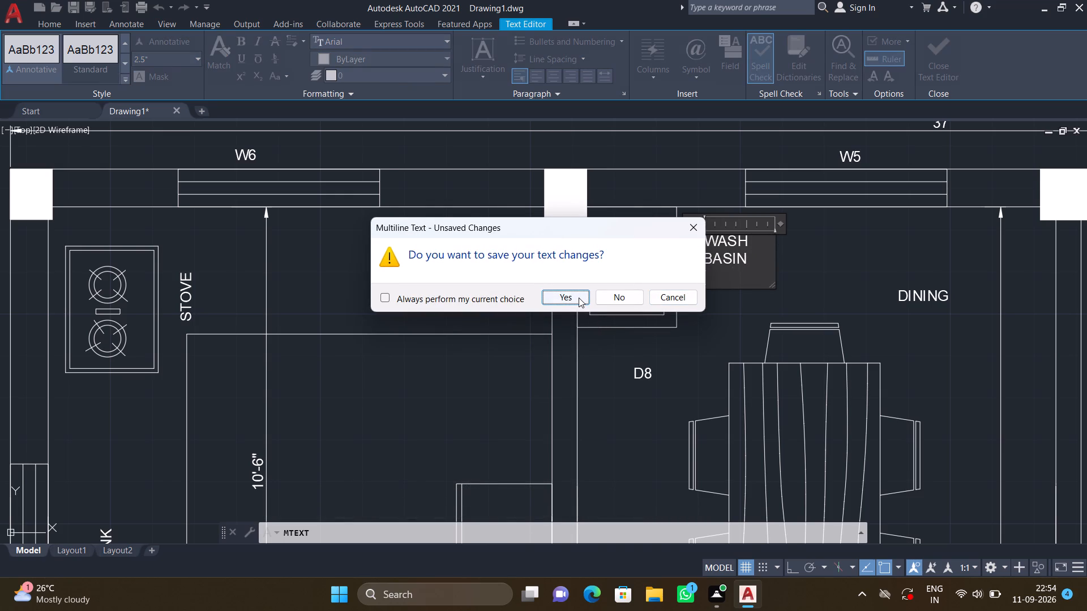
click(579, 298)
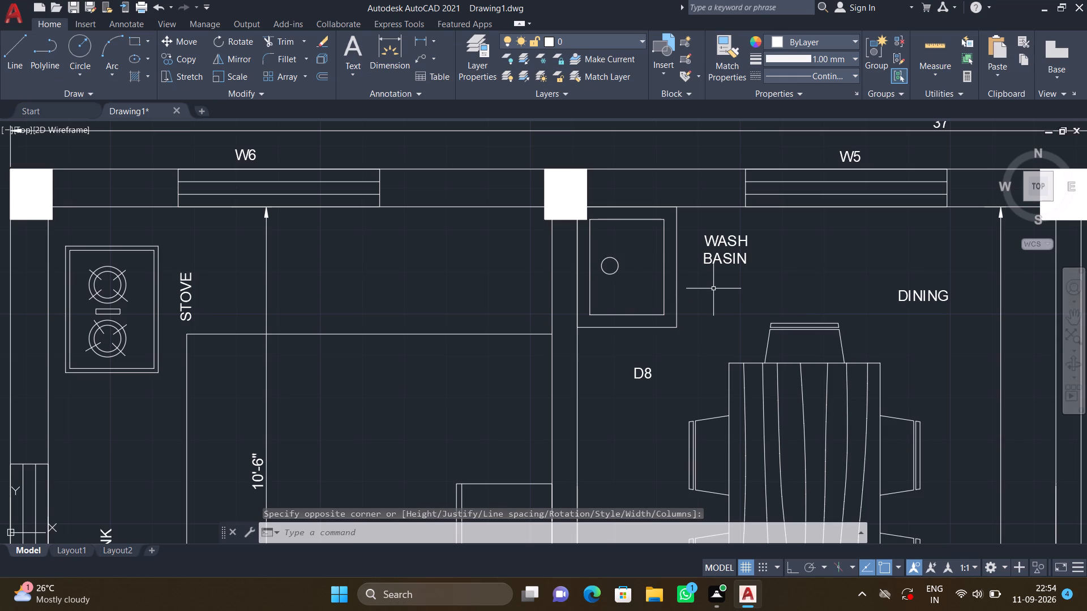
Rotate the WASH BASIN label 90° counterclockwise about its upper-left corner so it reads vertically.
key(F8)
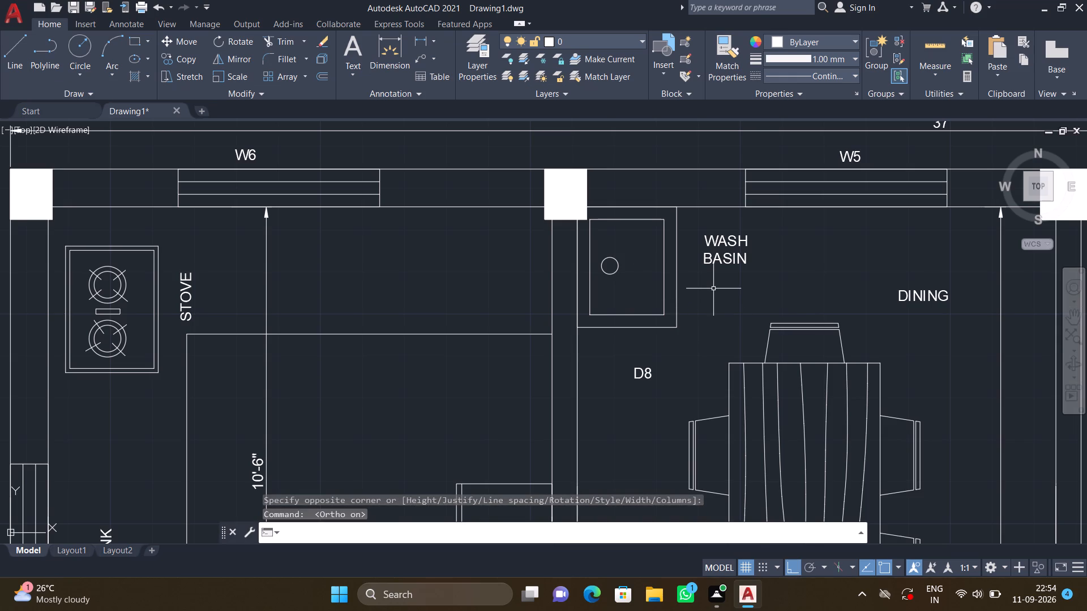
text(RO)
key(Return)
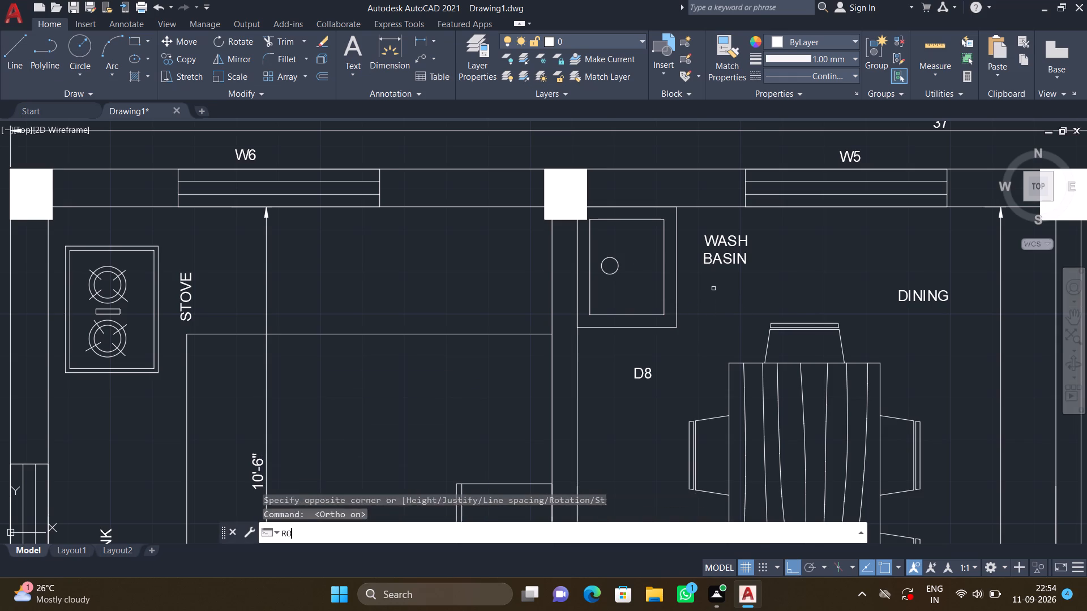
click(755, 260)
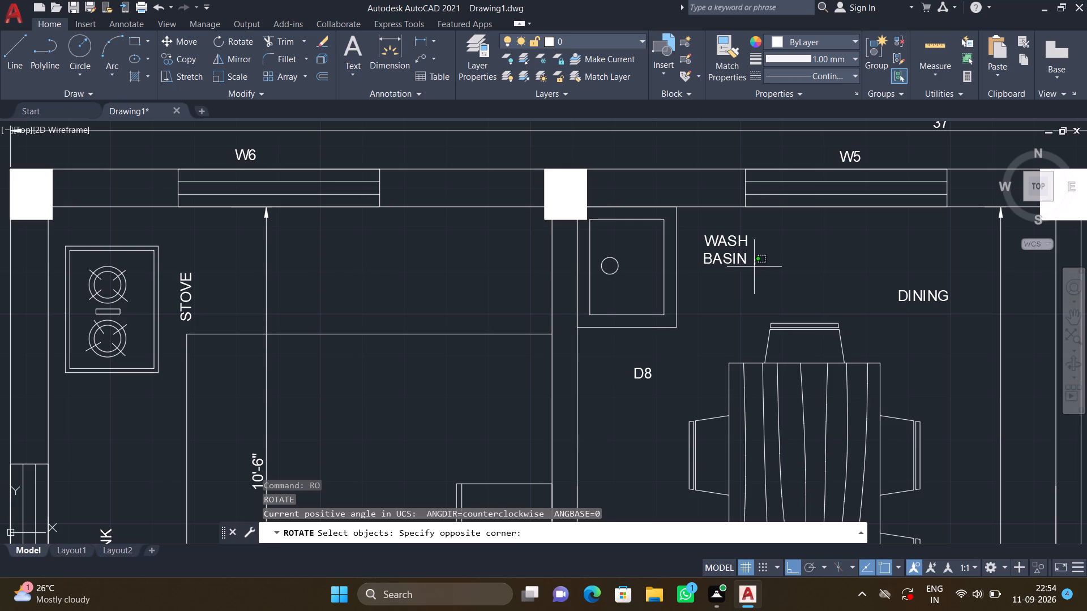
click(704, 235)
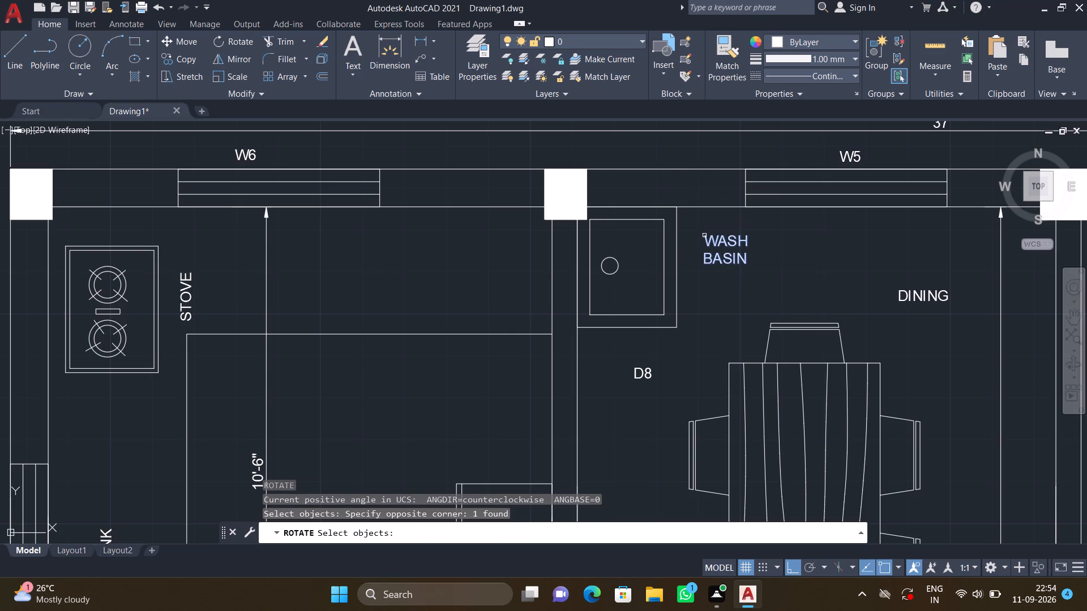
key(Return)
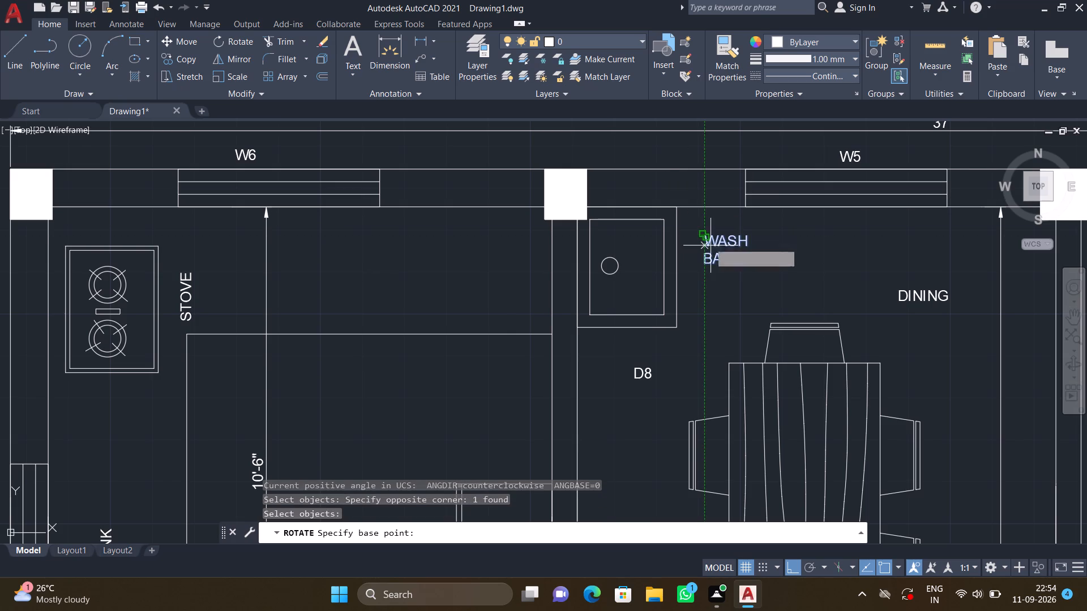
click(701, 229)
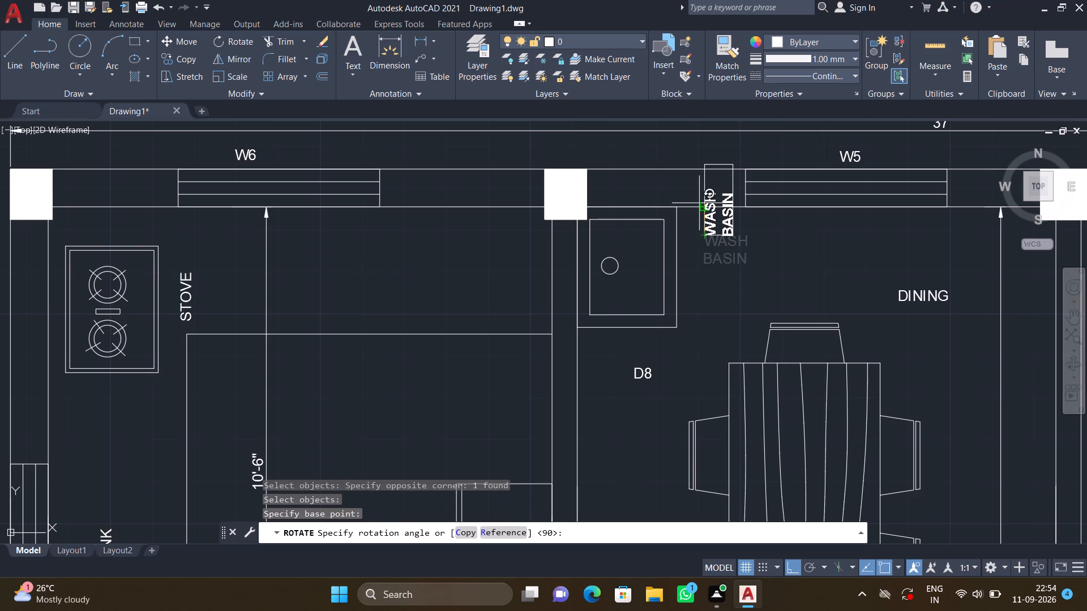
click(697, 197)
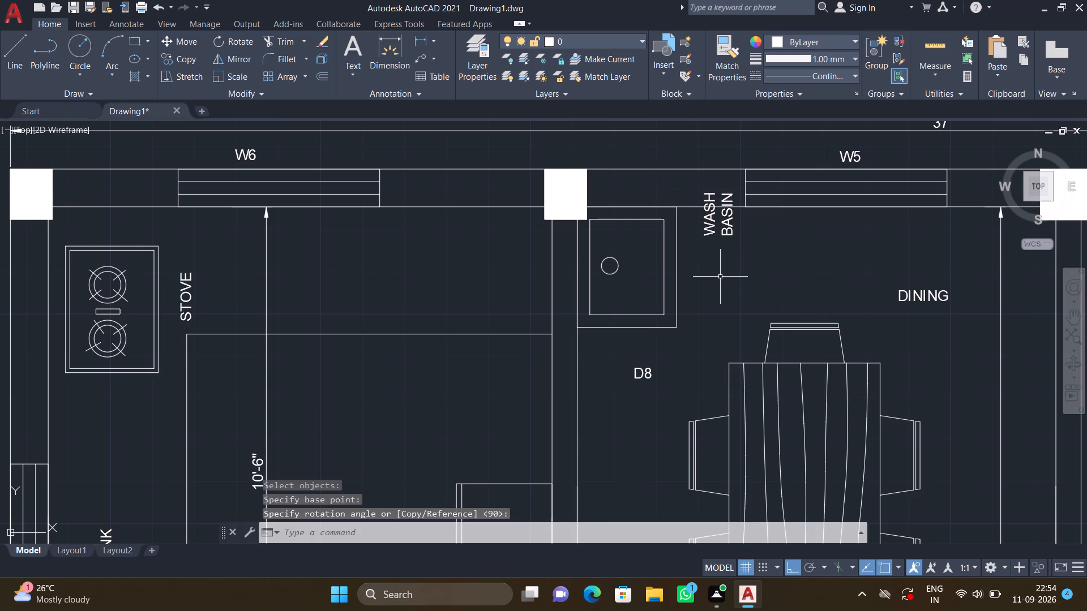
Move the vertical WASH BASIN label down off the window wall, alongside the wash basin in the dining area.
key(F8)
key(m)
key(Return)
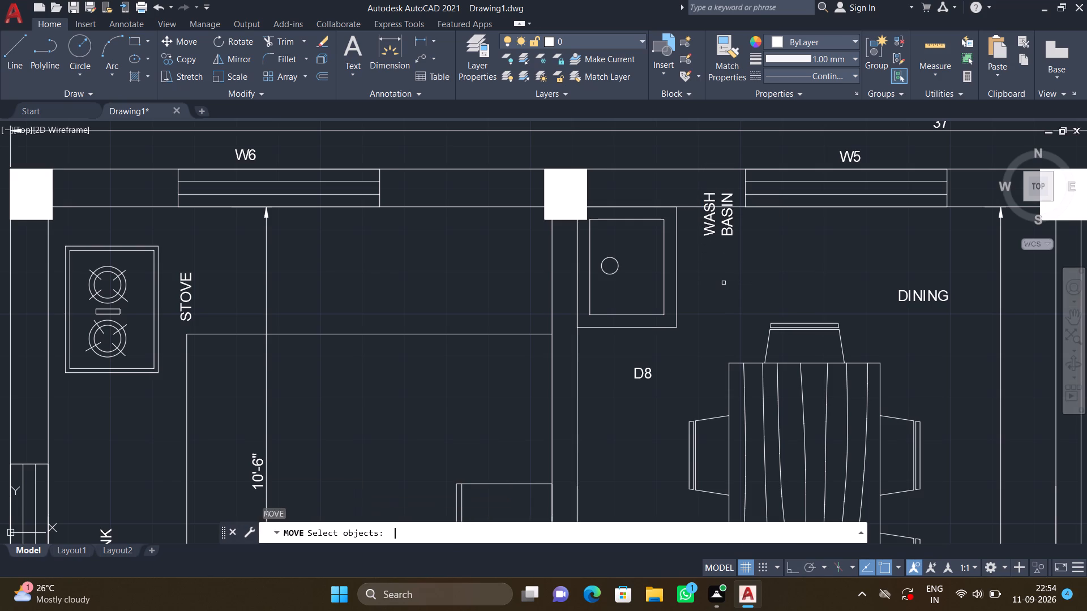
click(710, 227)
key(Return)
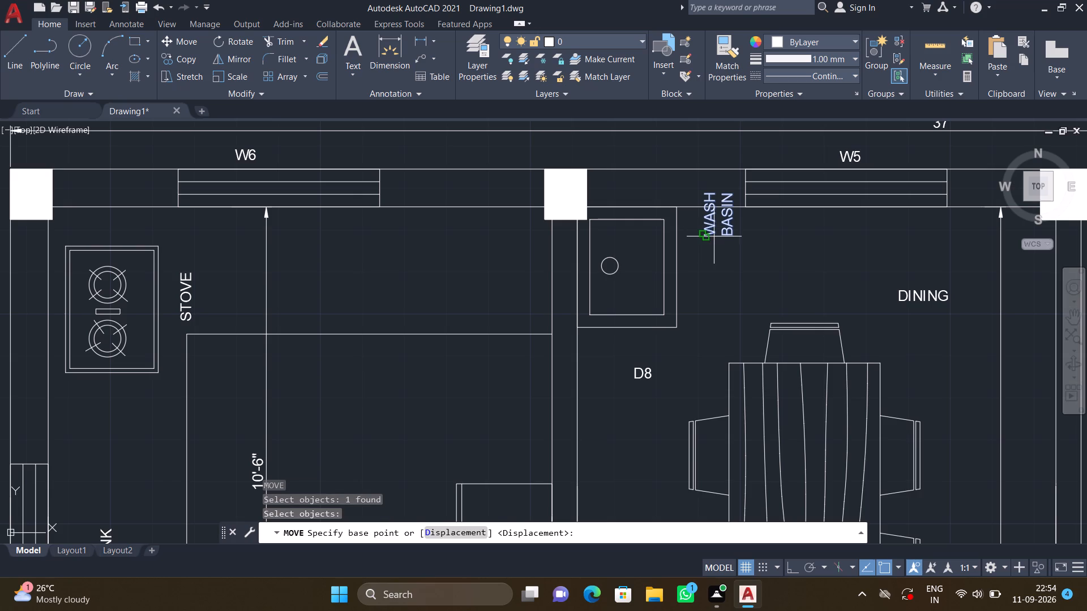
click(714, 236)
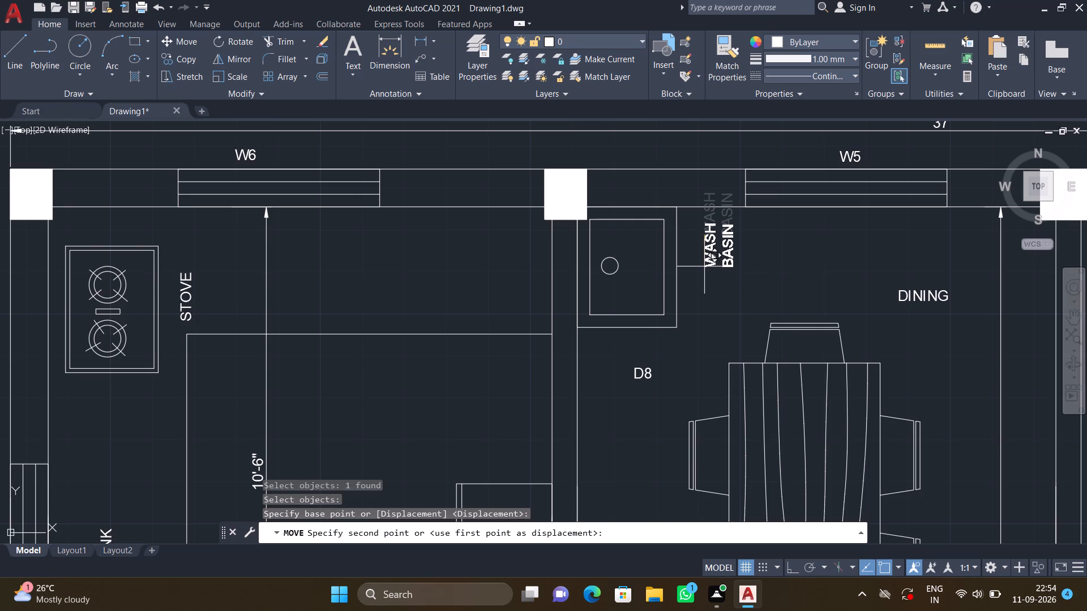
click(706, 275)
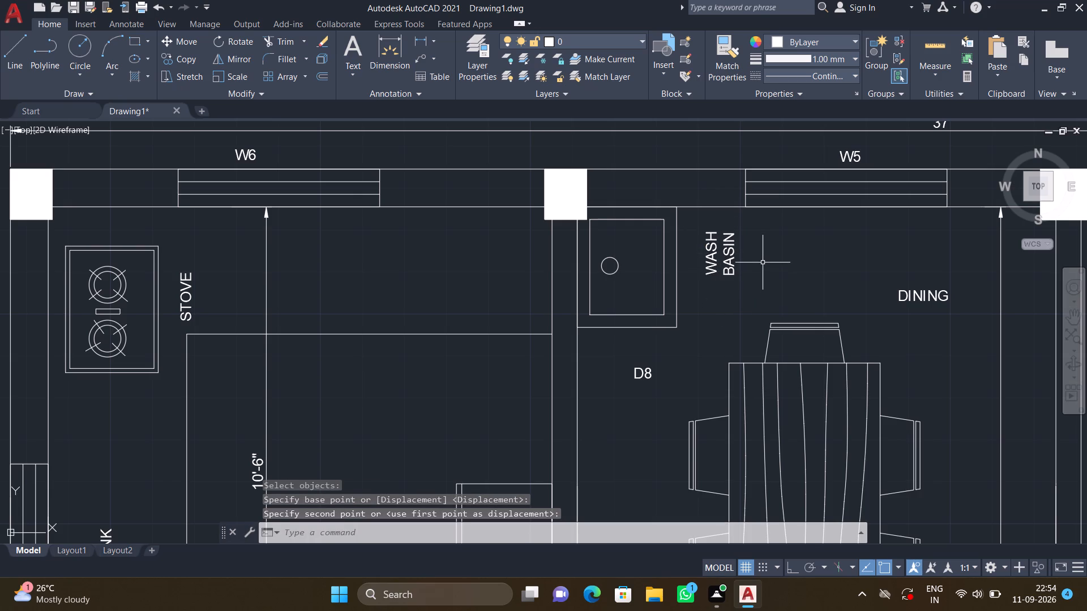
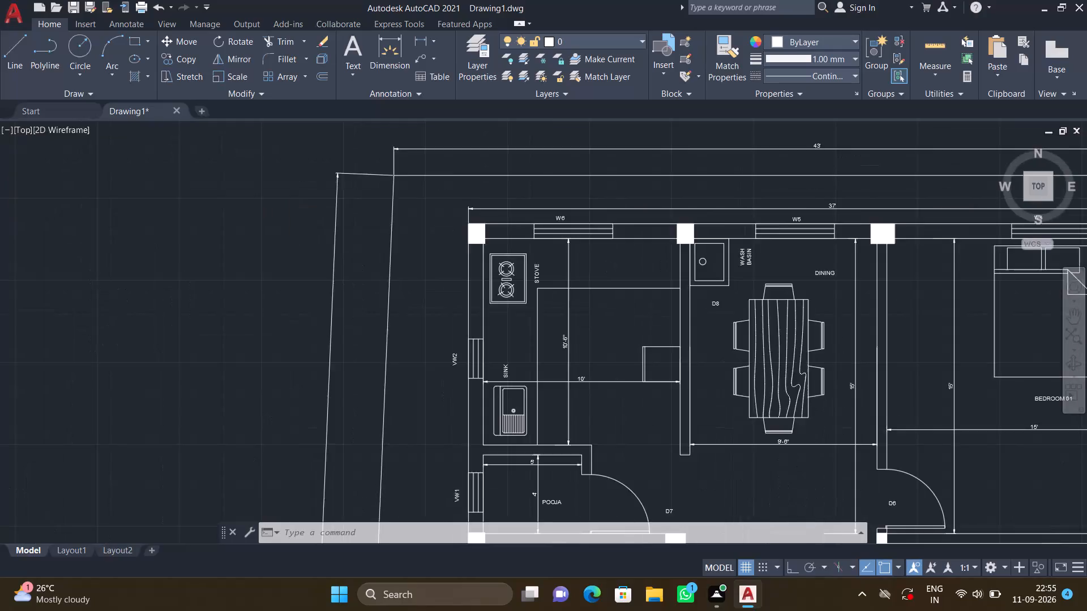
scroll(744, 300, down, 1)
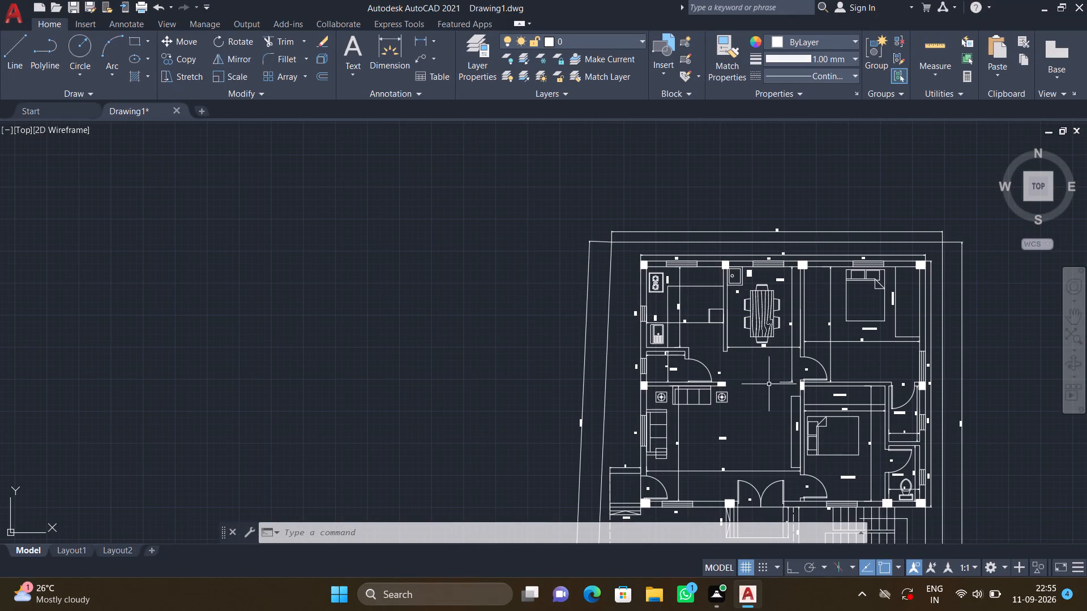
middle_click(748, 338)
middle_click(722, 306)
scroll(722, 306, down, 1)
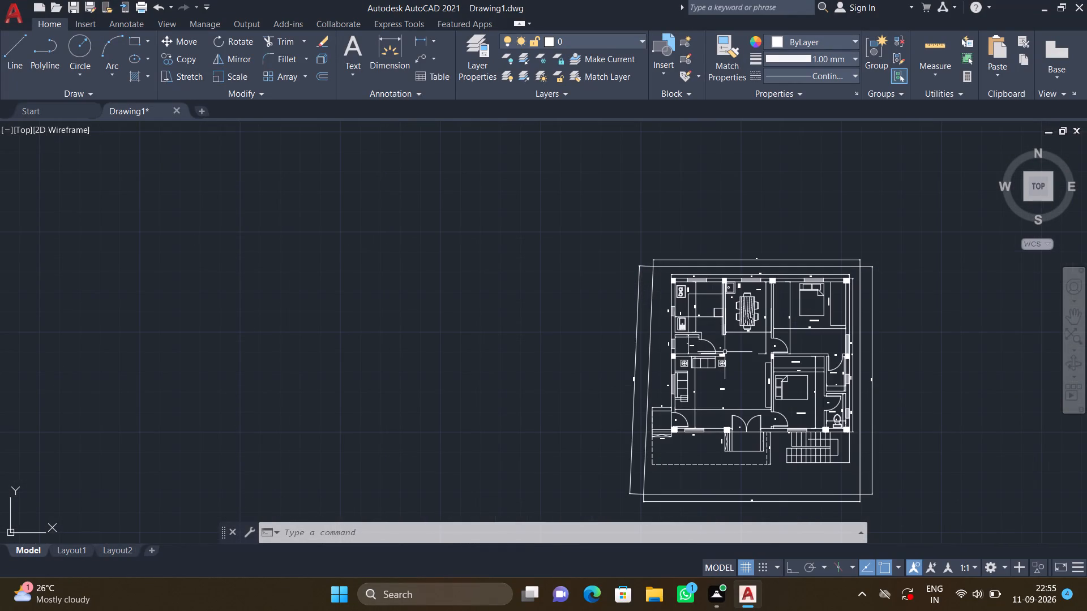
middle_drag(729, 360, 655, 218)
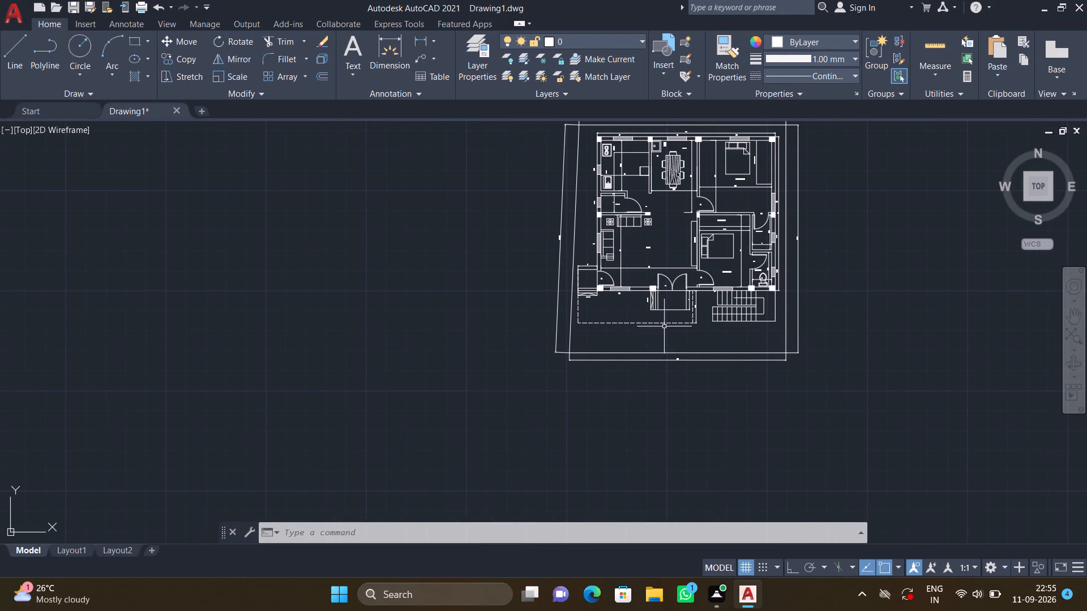
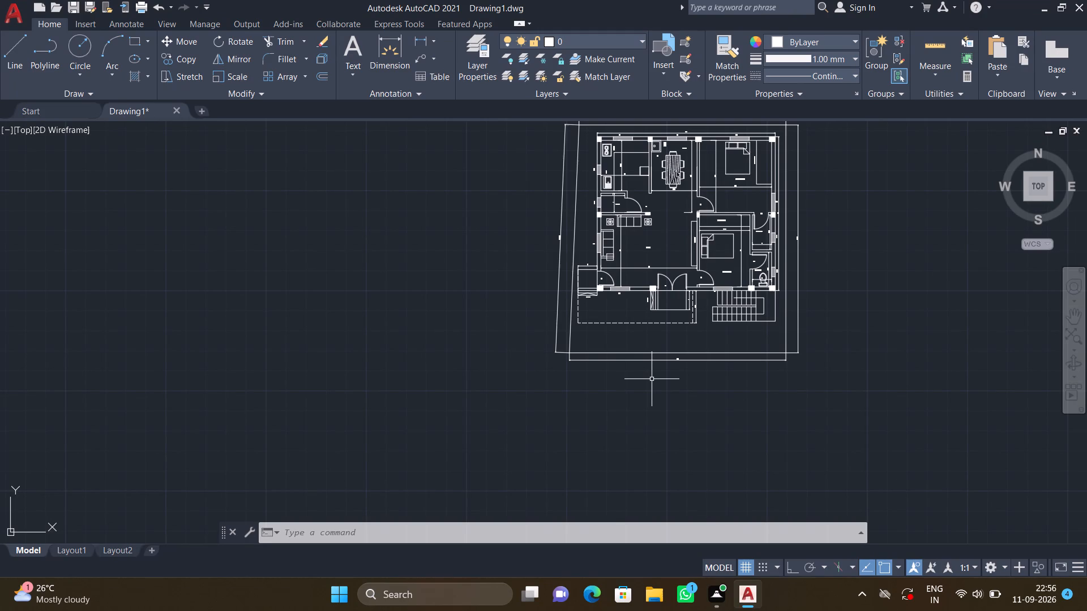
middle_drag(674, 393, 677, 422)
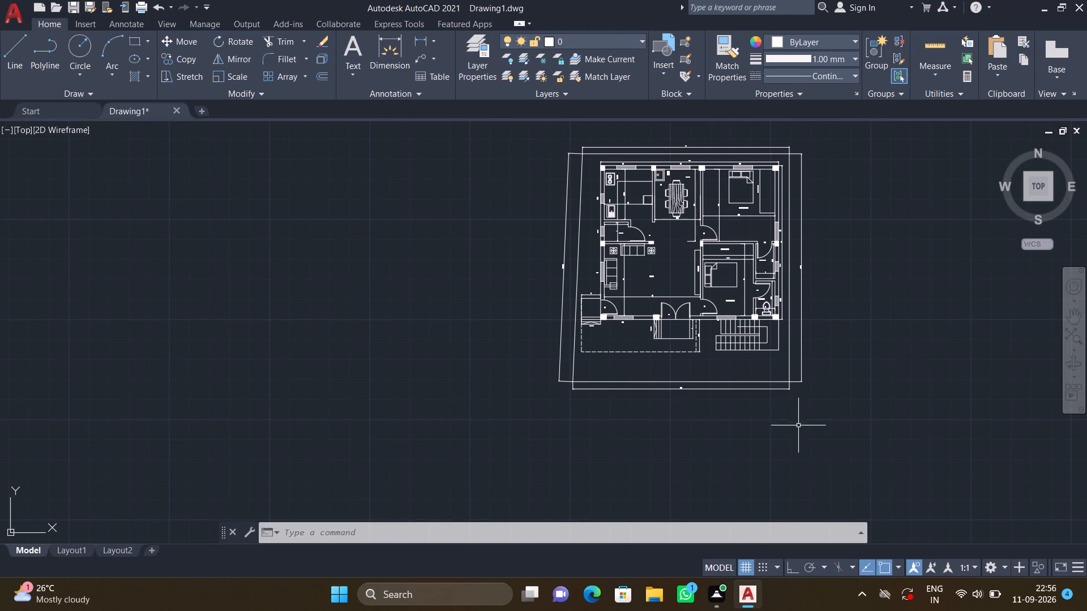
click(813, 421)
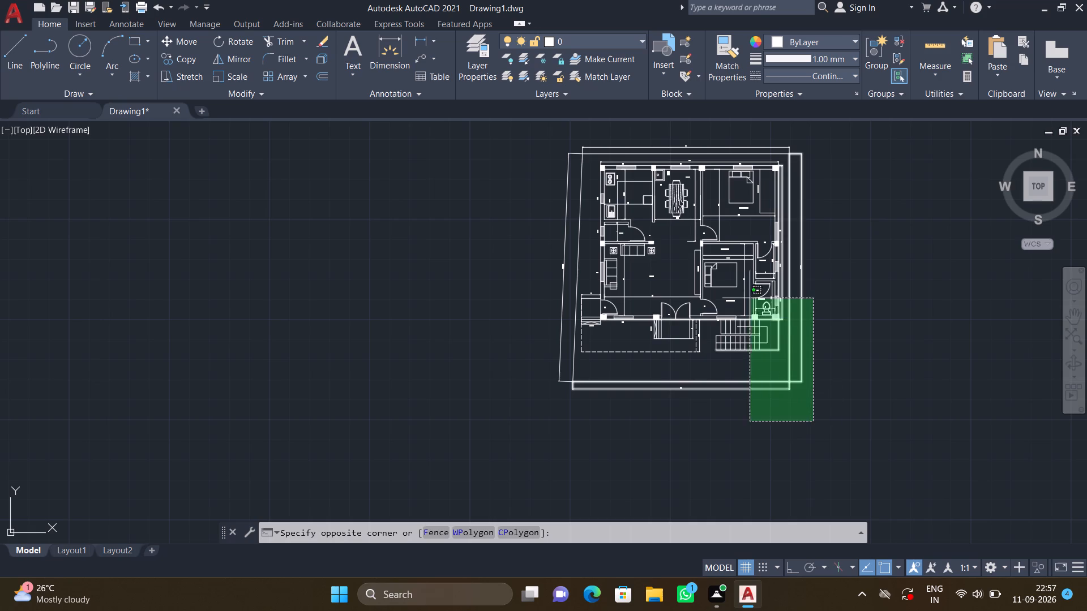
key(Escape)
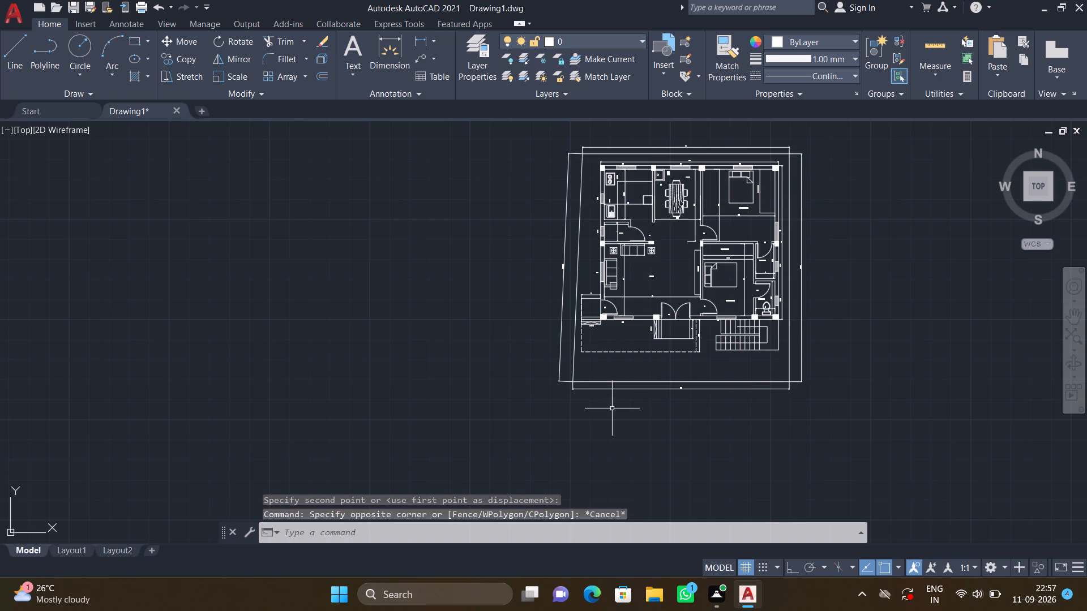
Save the drawing to the Desktop under the file name GROUND COLUMN PLACEMENT.
key(ctrl+s)
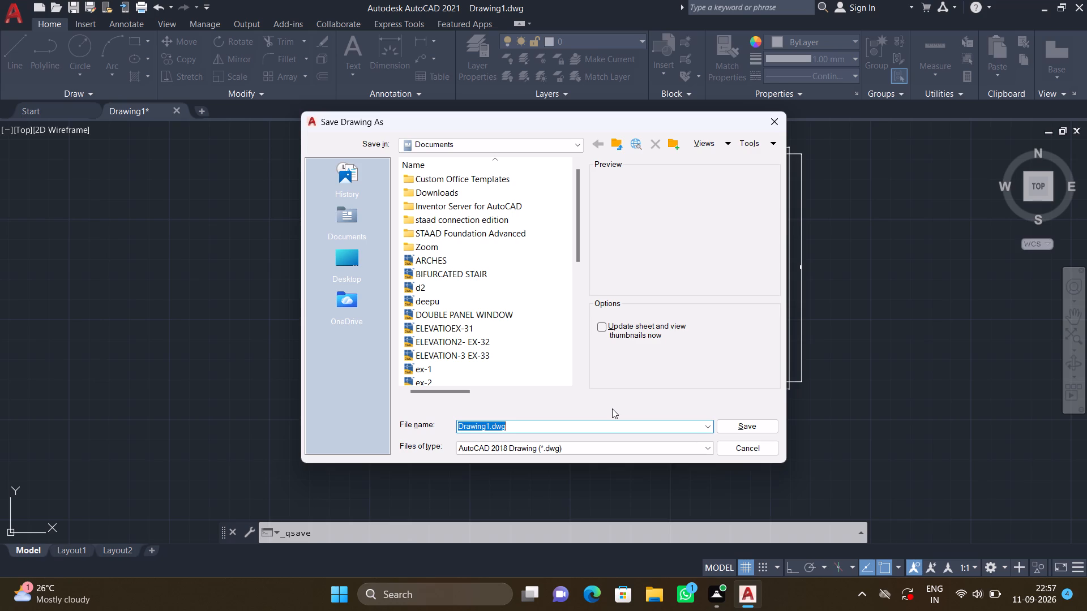
key(Delete)
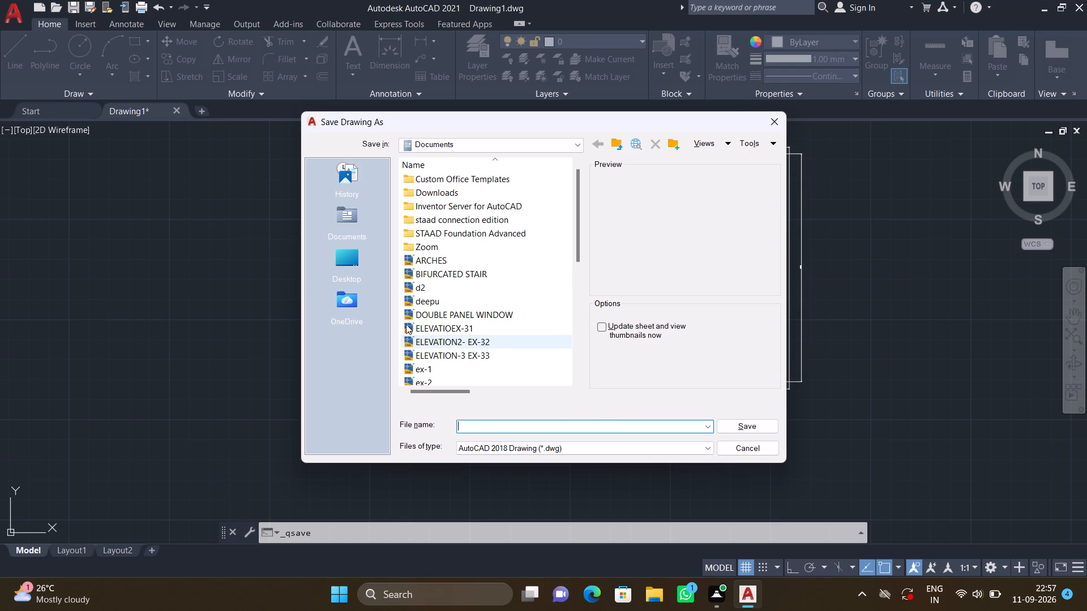
click(352, 270)
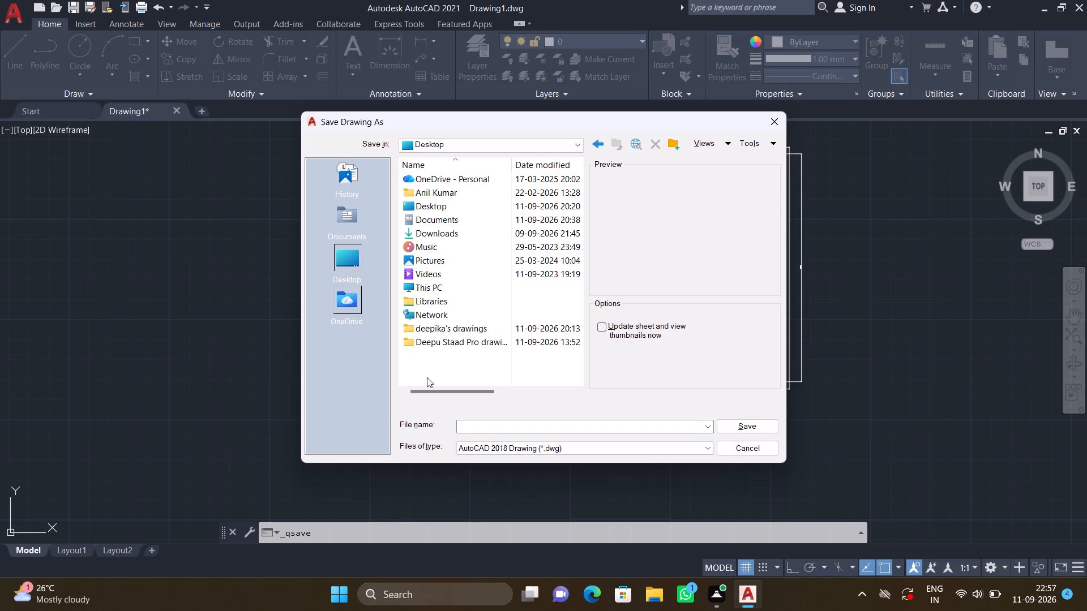
click(458, 424)
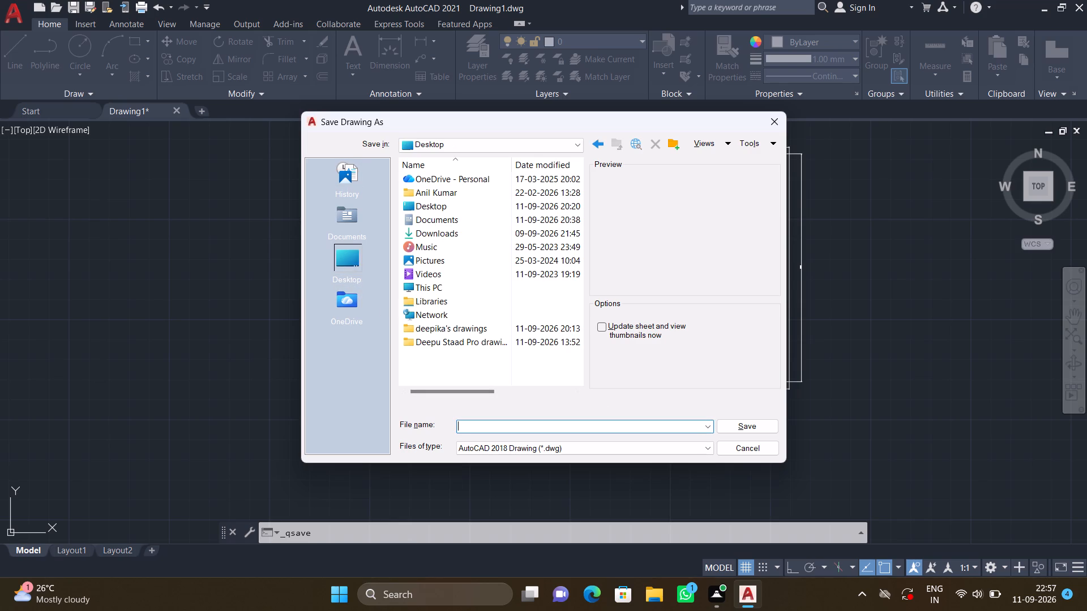
text(GROU)
text(ND COLU)
text(NM)
key(BackSpace)
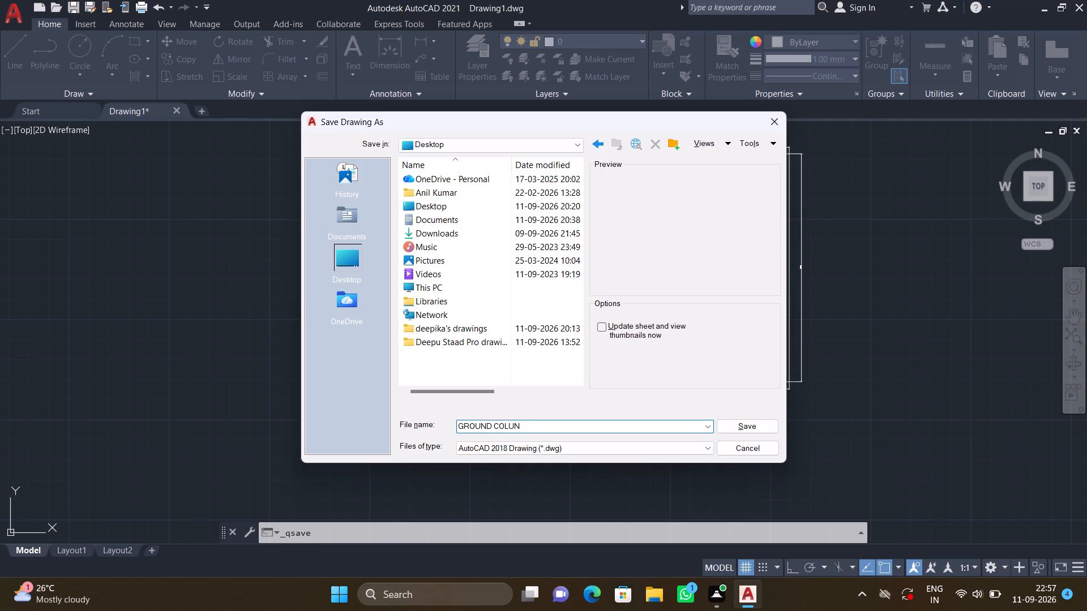
key(BackSpace)
text(MN)
key(space)
text(PLACE)
text(ME)
text(NT)
click(346, 264)
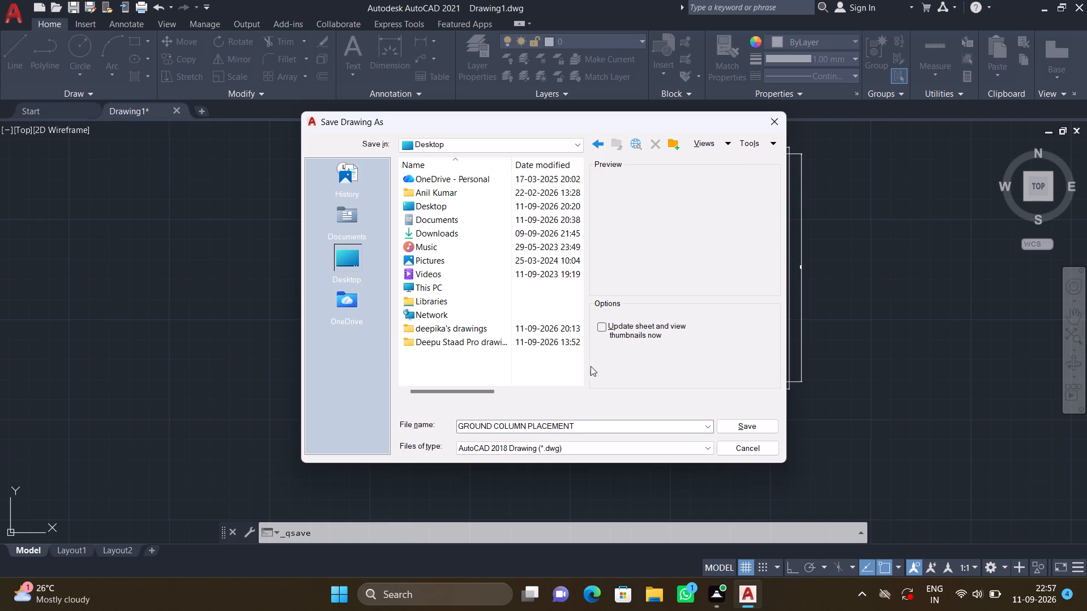
click(726, 427)
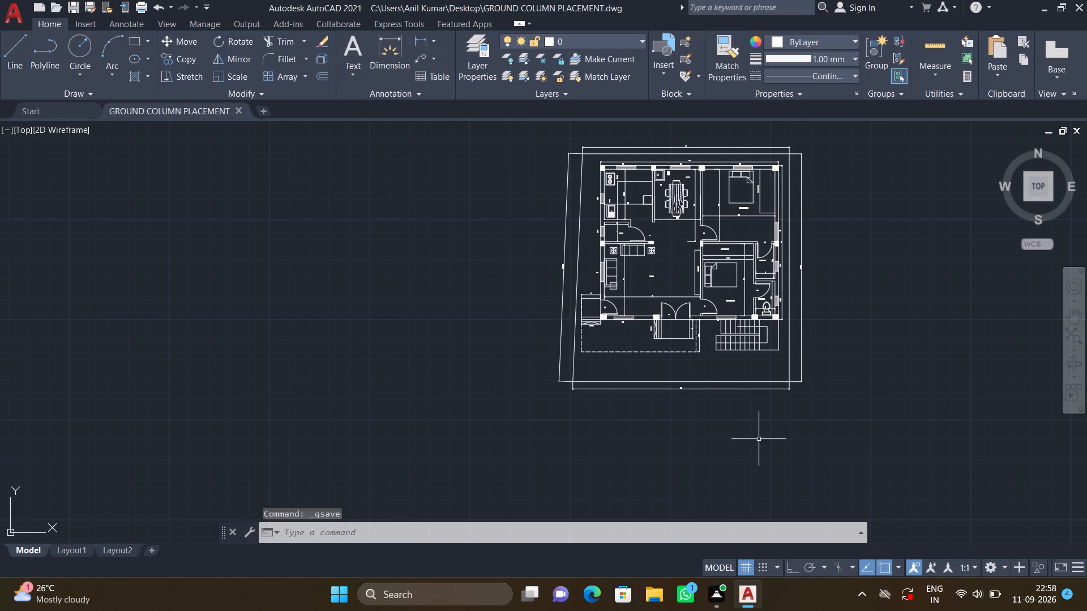
Select the whole floor plan and set the lineweight of all its objects to ByLayer.
middle_drag(774, 433, 775, 439)
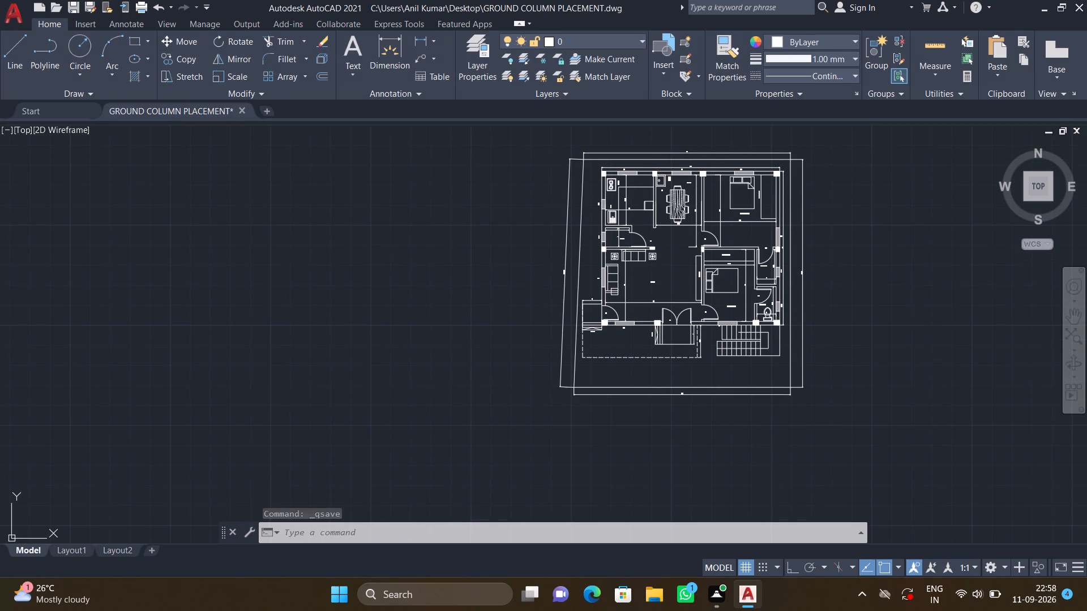
click(854, 456)
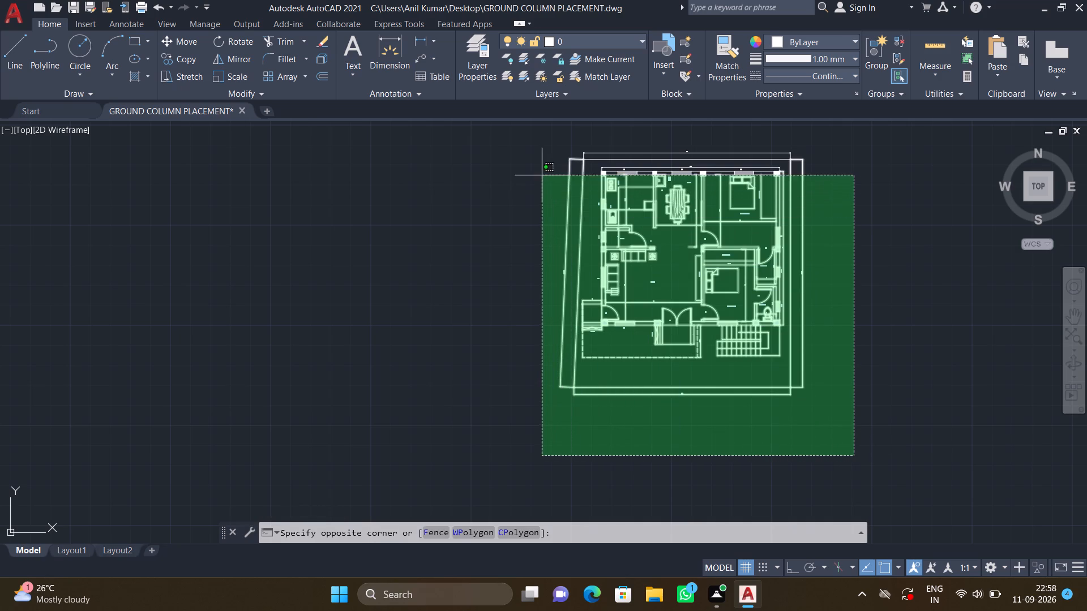
click(533, 143)
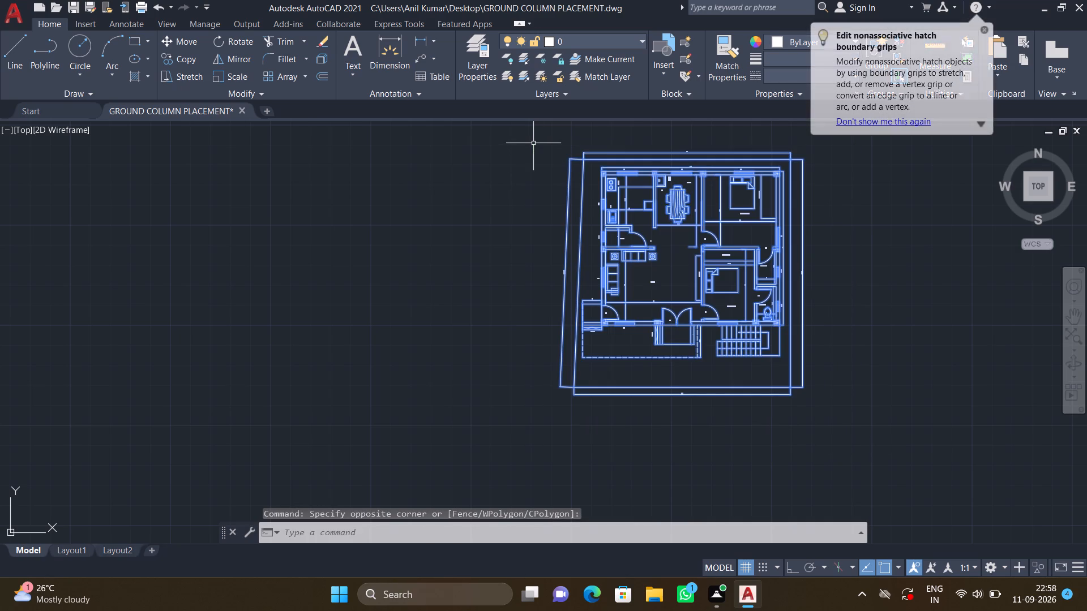
text(PR)
key(Return)
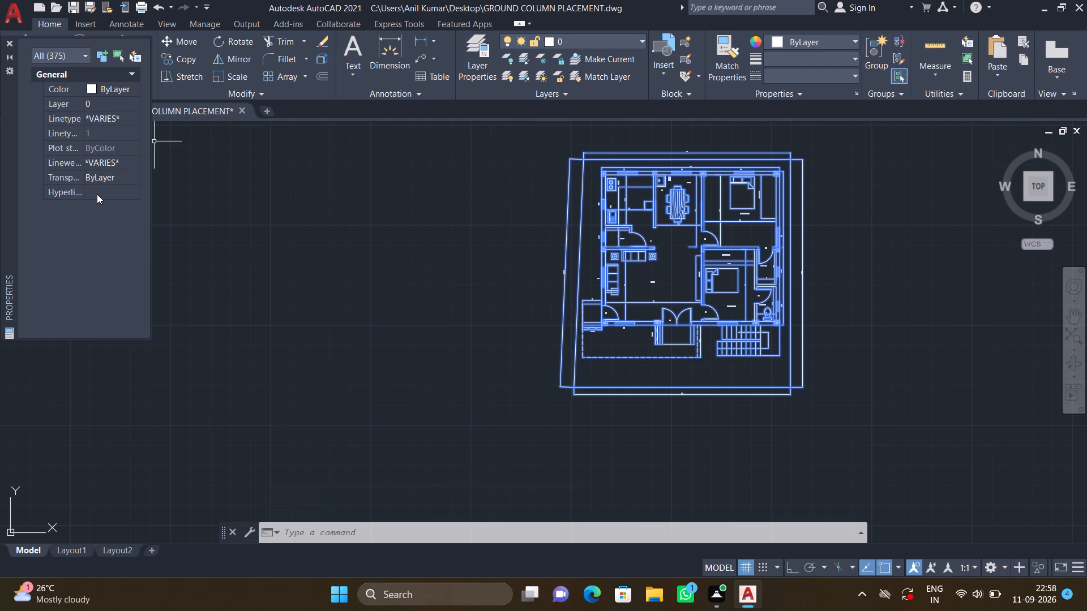
click(100, 160)
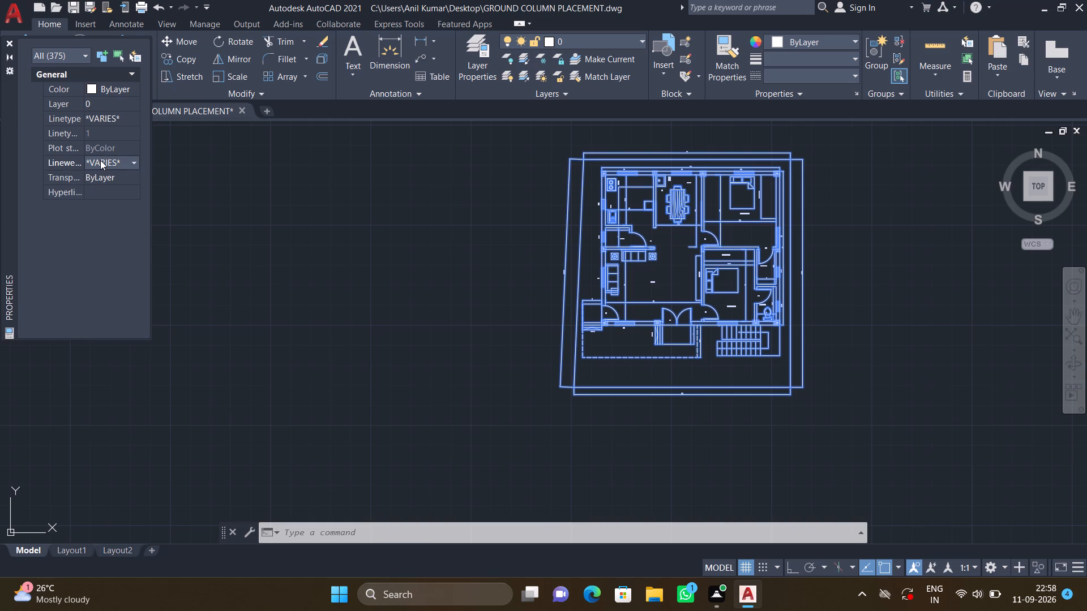
click(132, 165)
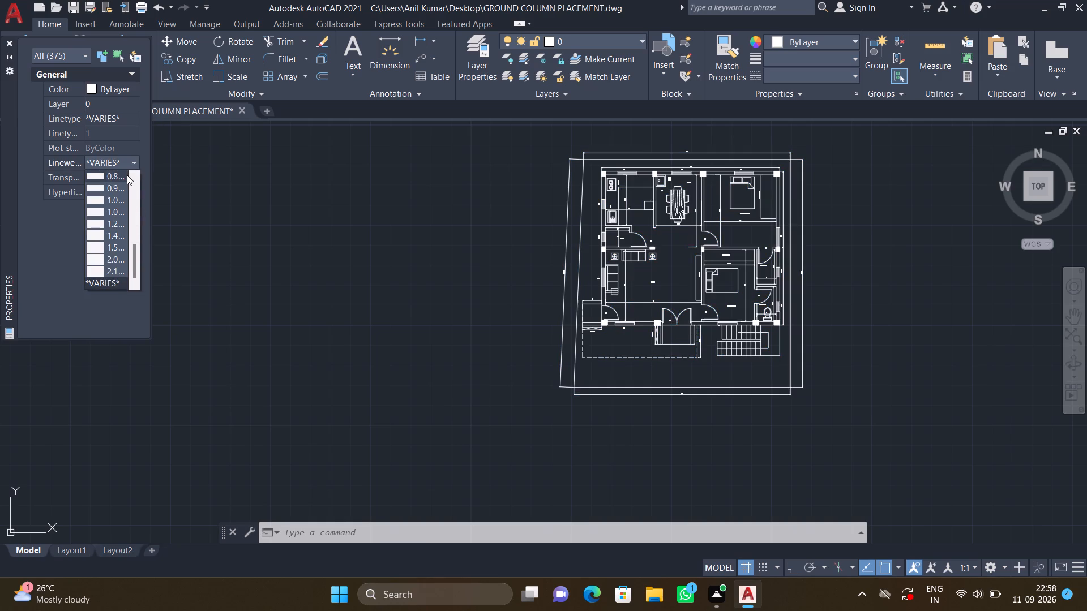
scroll(126, 176, down, 6)
scroll(123, 195, up, 5)
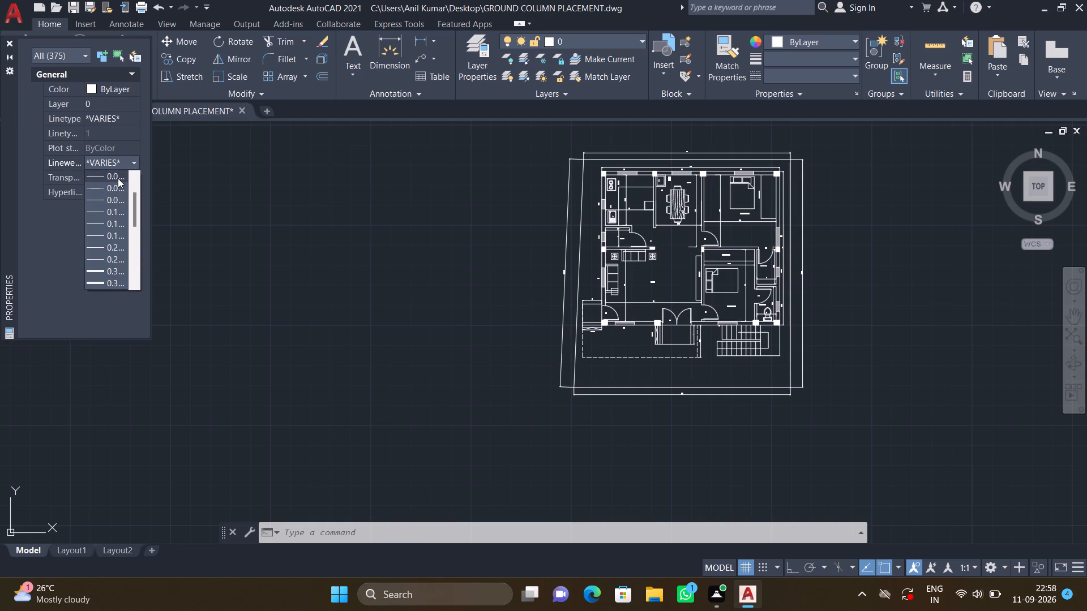
scroll(118, 178, down, 8)
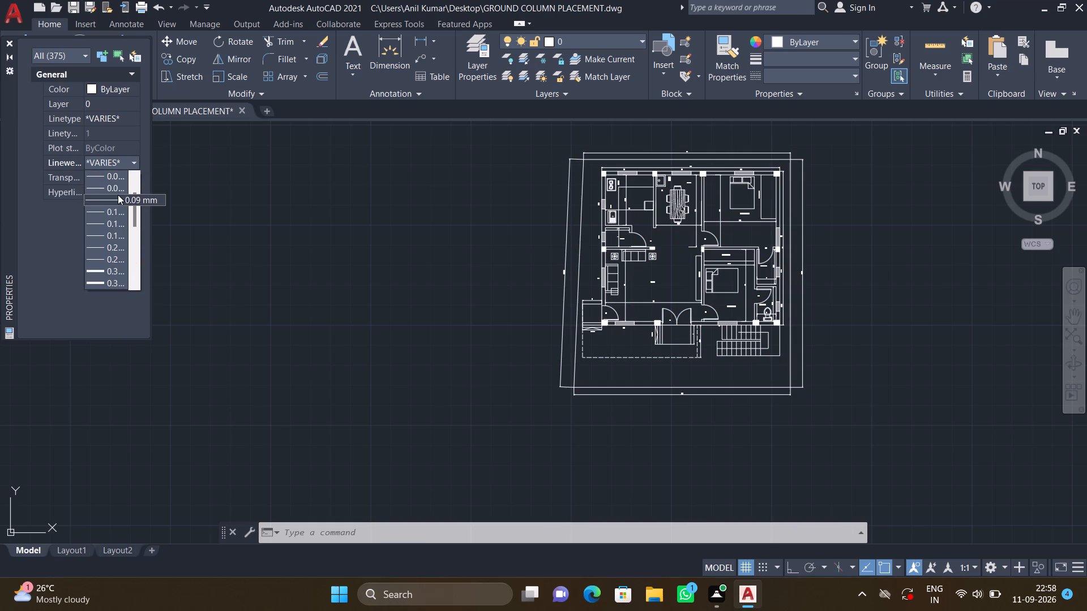
scroll(117, 193, up, 6)
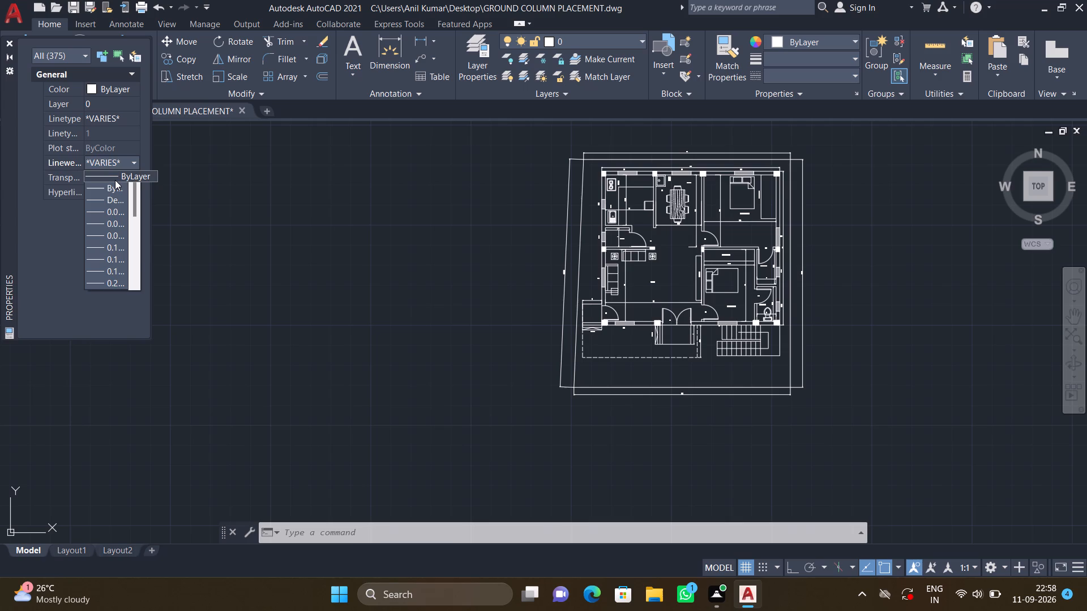
click(115, 180)
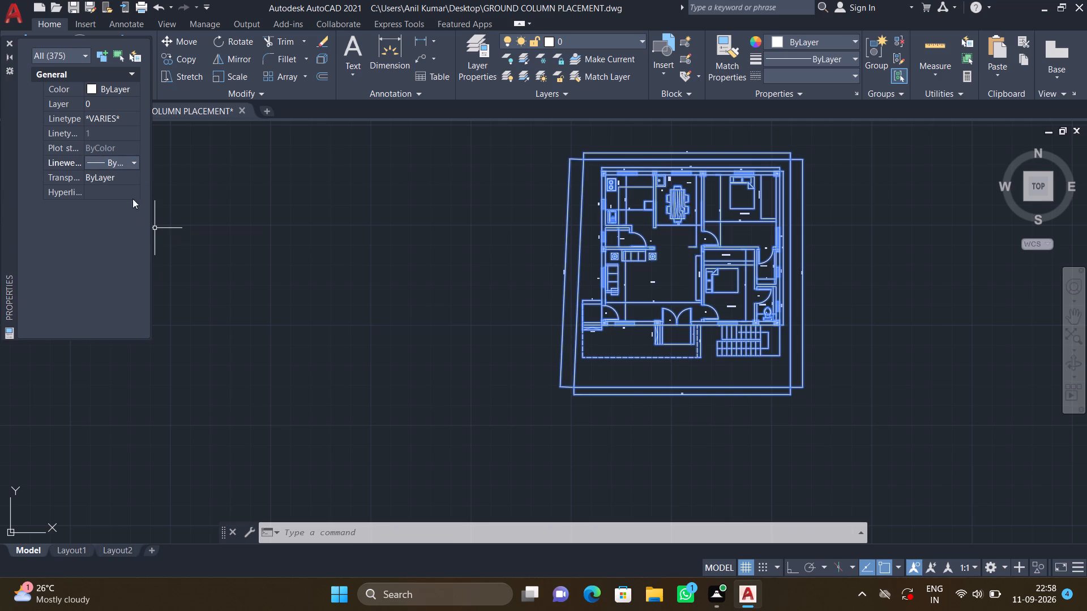
click(10, 41)
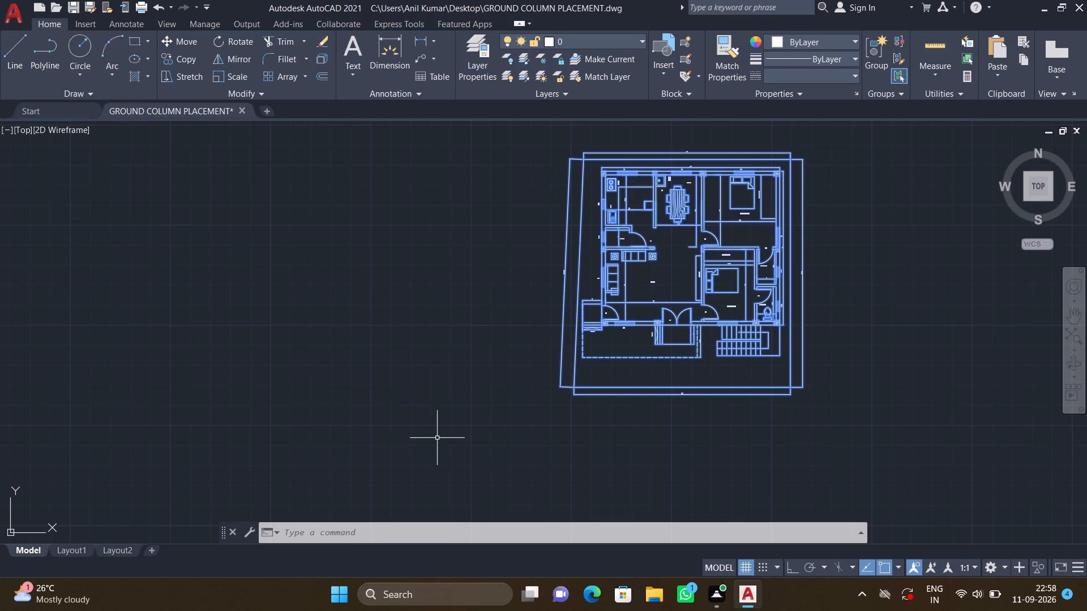
key(Escape)
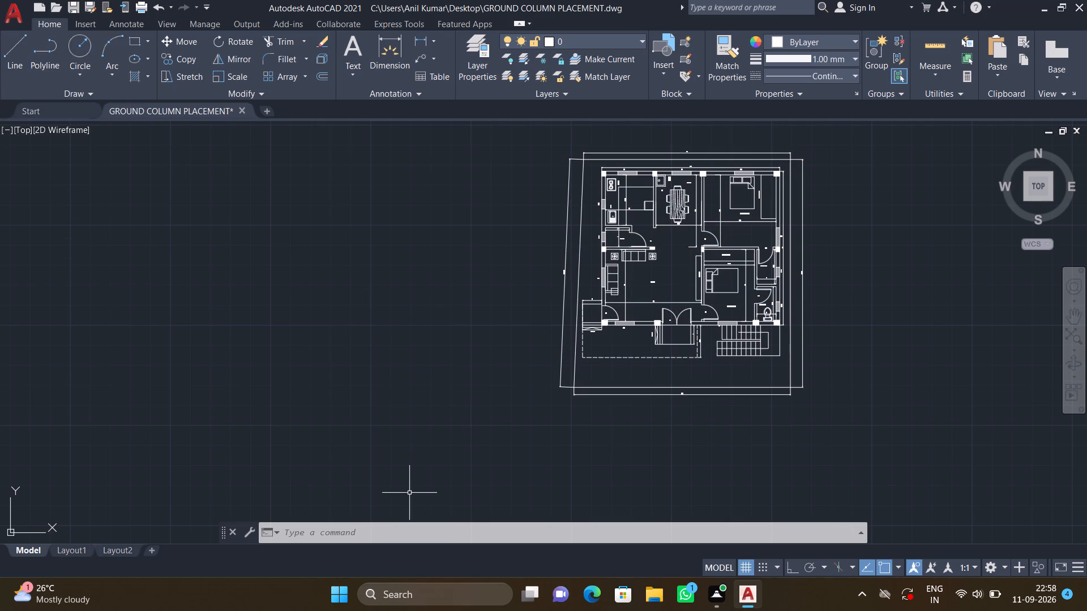
Review the Open and Save settings in the Options dialog, including the log file setting.
text(OP)
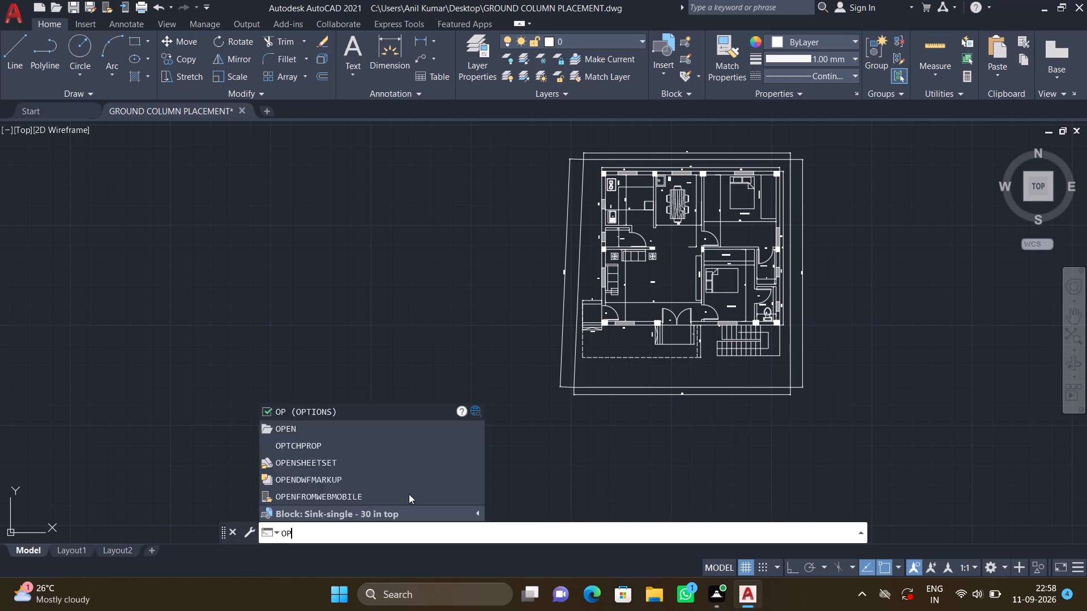
key(Return)
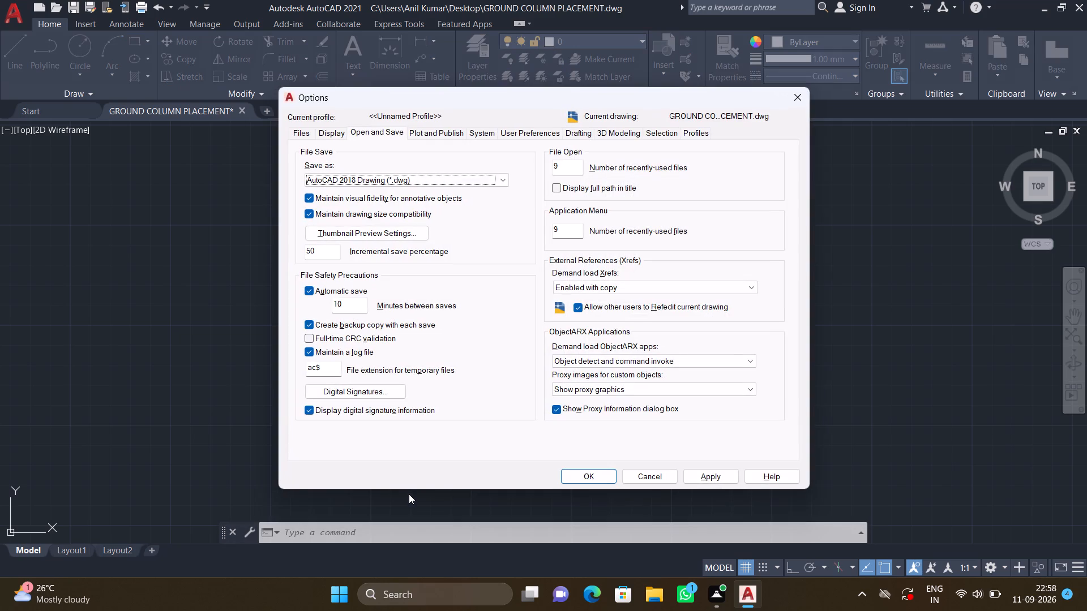
click(580, 477)
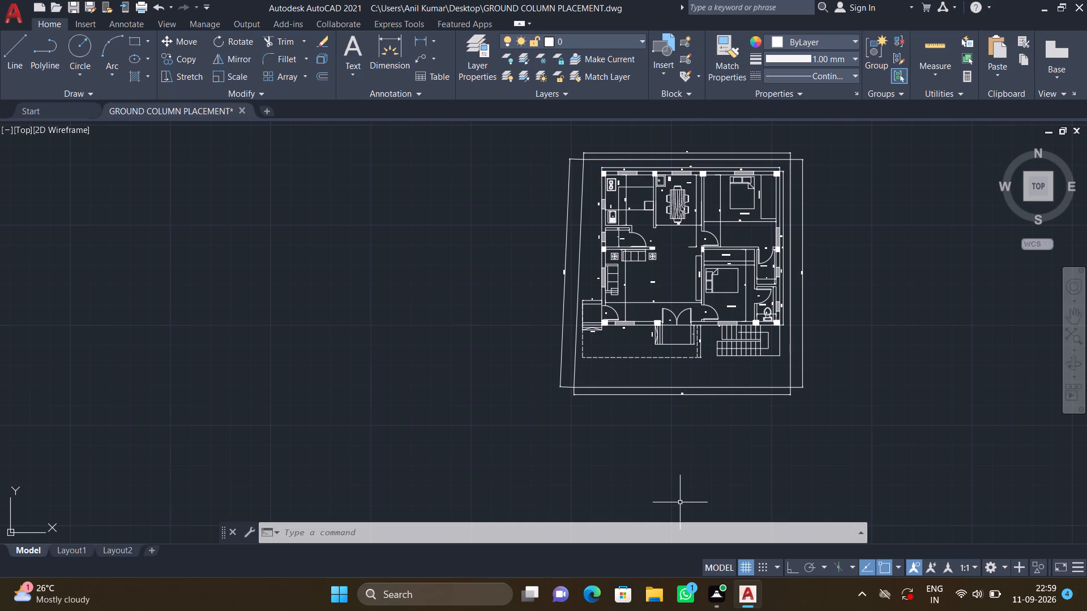
Query the LOGFILENAME system variable to find the drawing's log file path.
text(LO)
key(g)
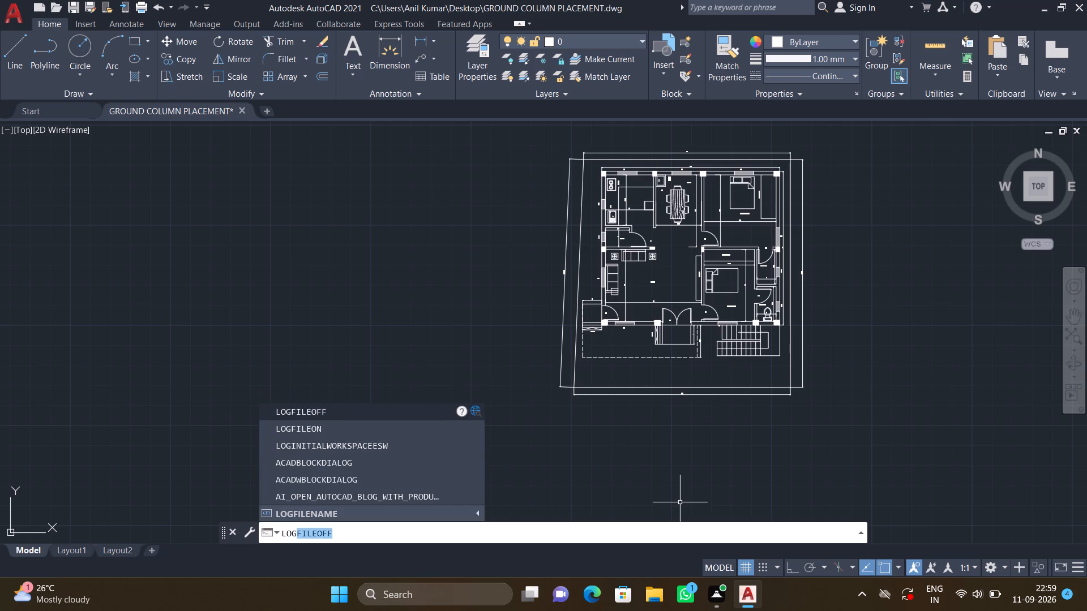
key(f)
text(ILE)
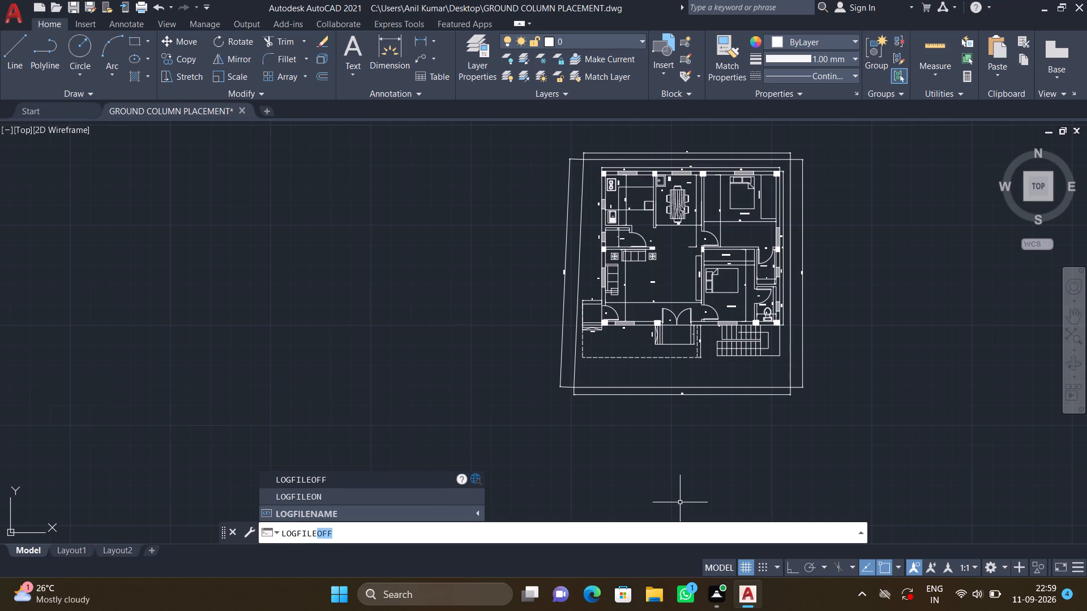
text(NAME)
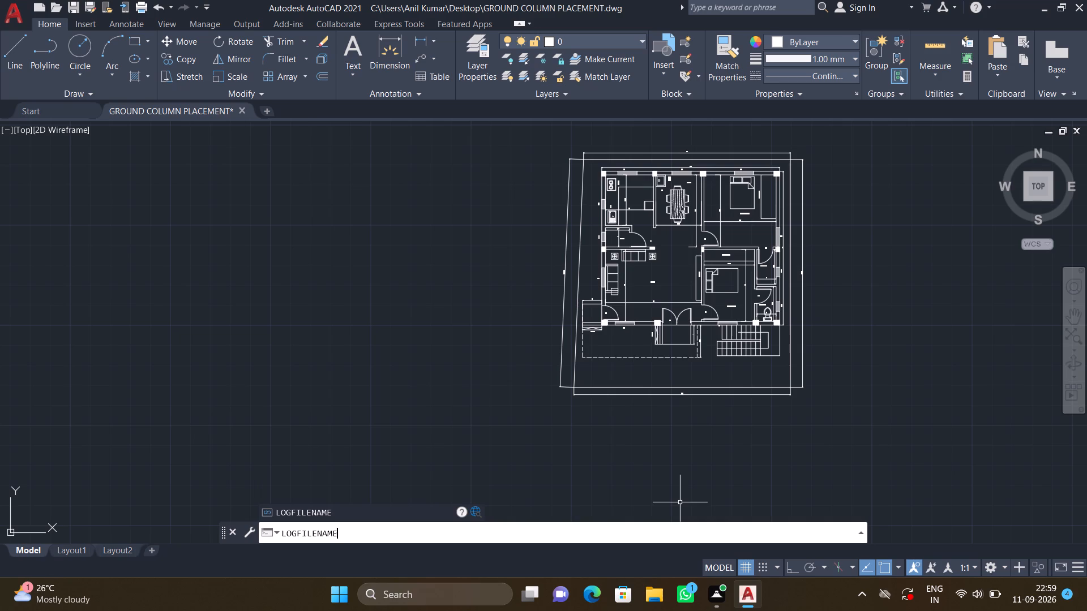
key(Return)
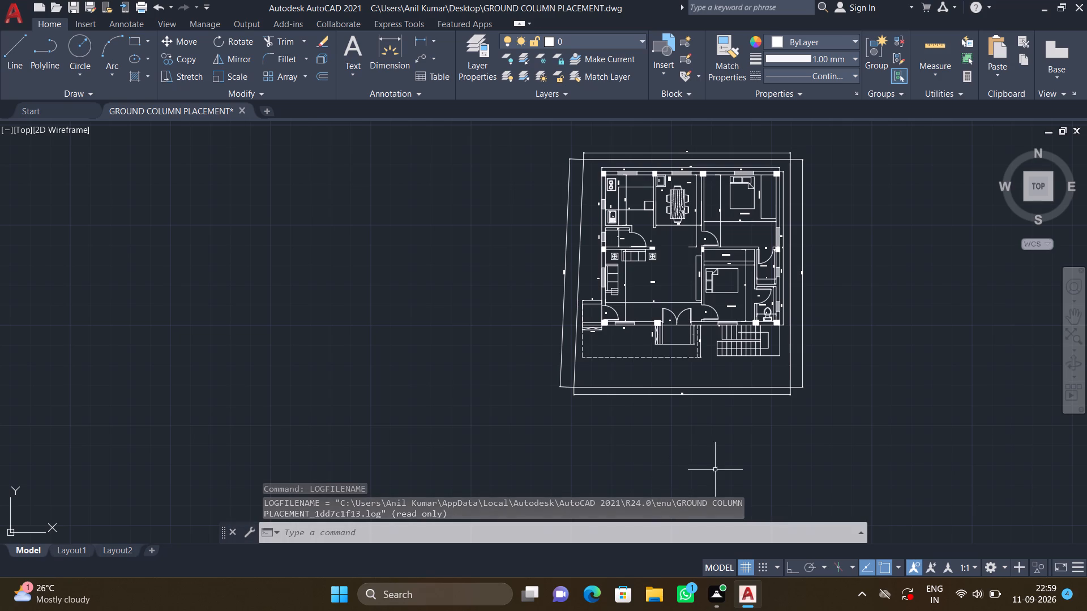
Open Layout1 and delete its existing viewport showing the floor plan.
scroll(581, 309, up, 2)
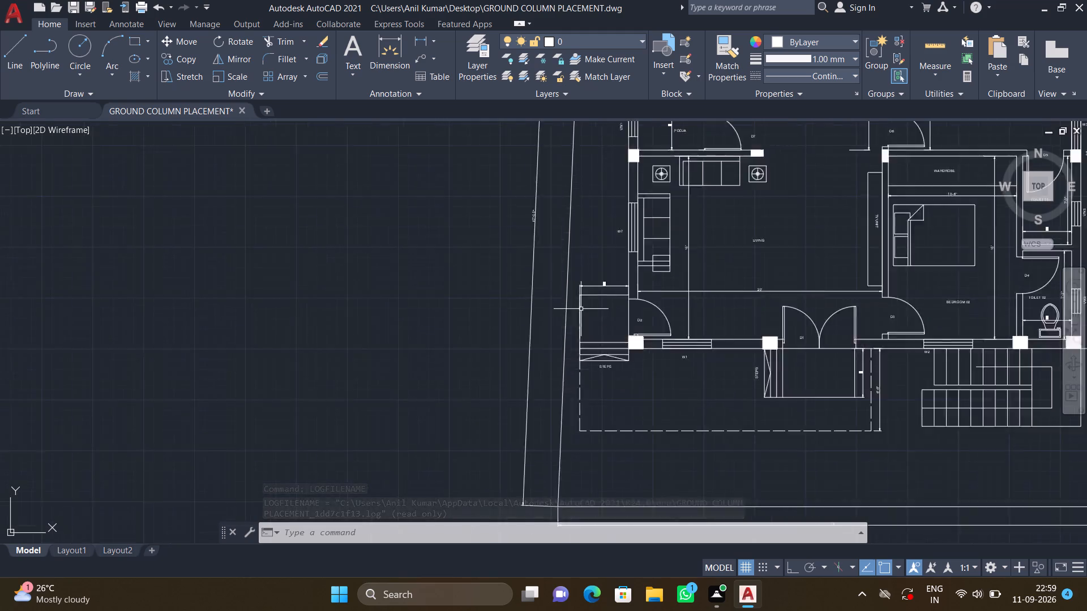
scroll(581, 309, up, 1)
scroll(684, 339, down, 3)
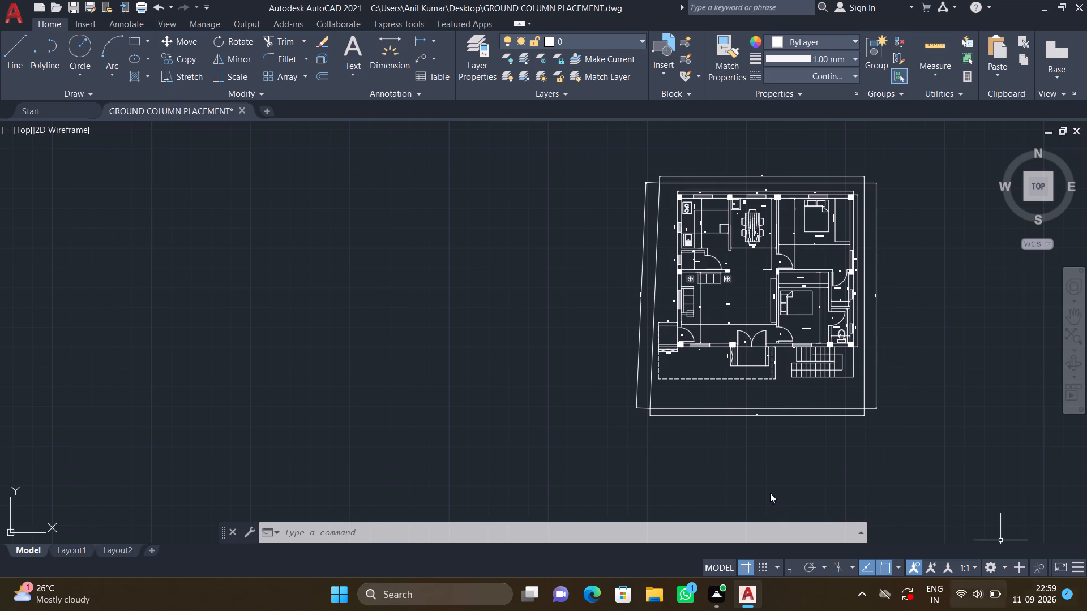
click(81, 549)
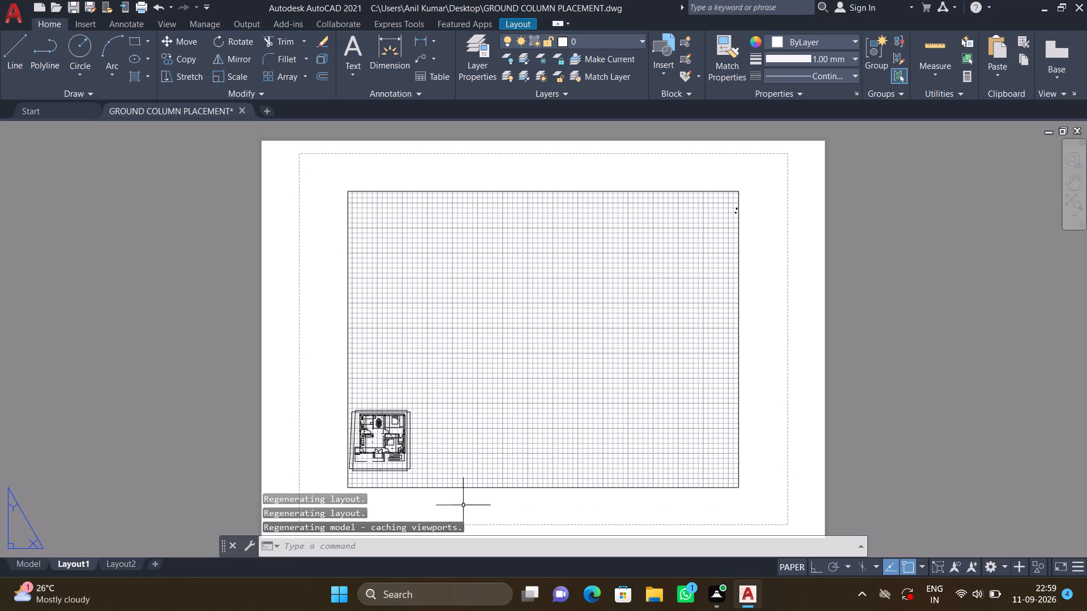
middle_drag(404, 451, 442, 425)
scroll(442, 425, down, 1)
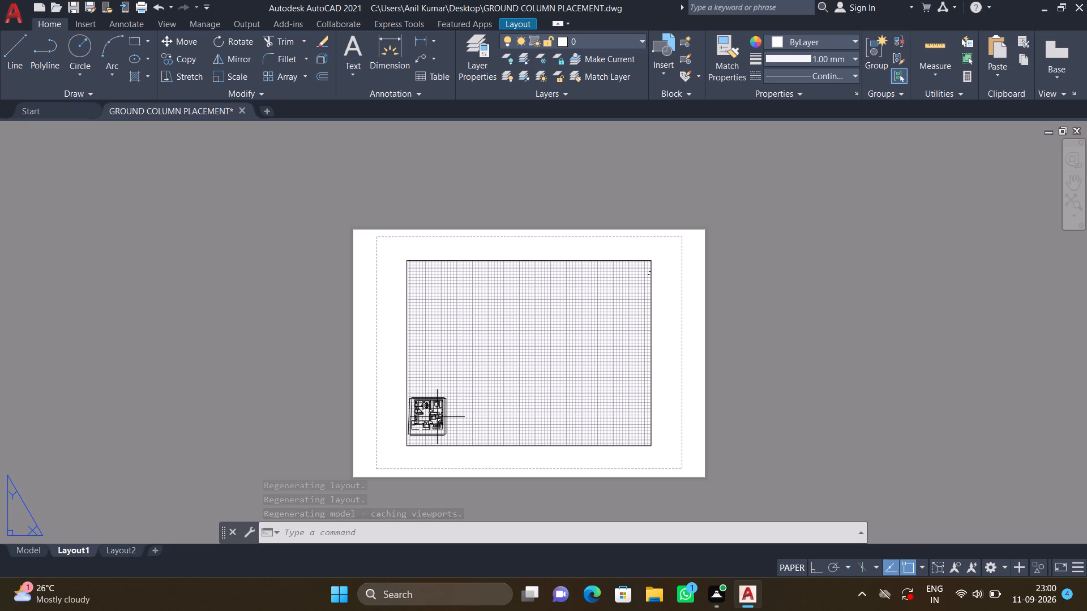
scroll(438, 406, up, 2)
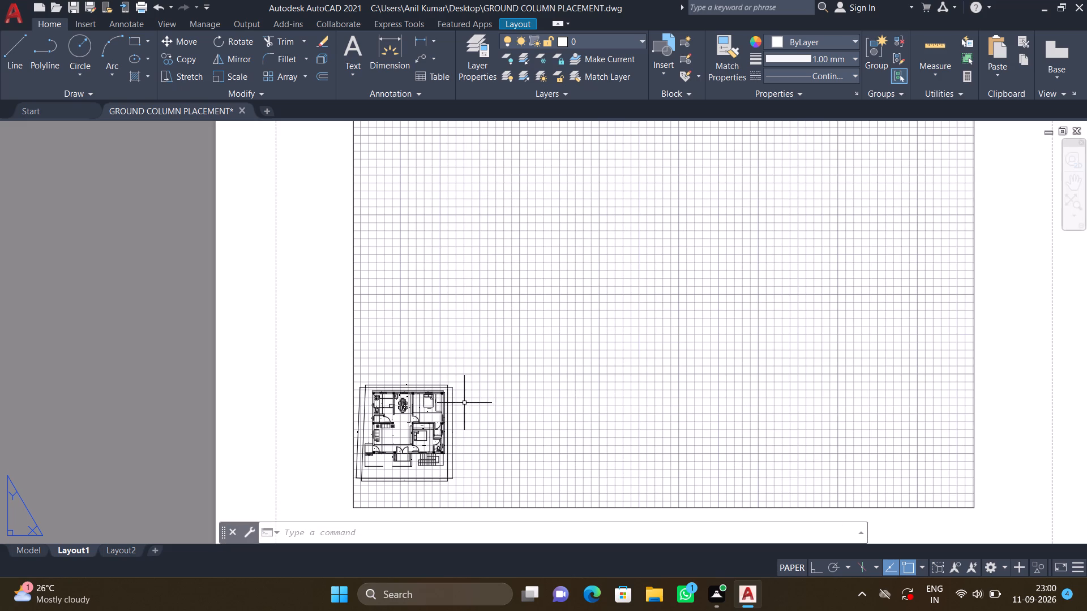
scroll(506, 427, down, 1)
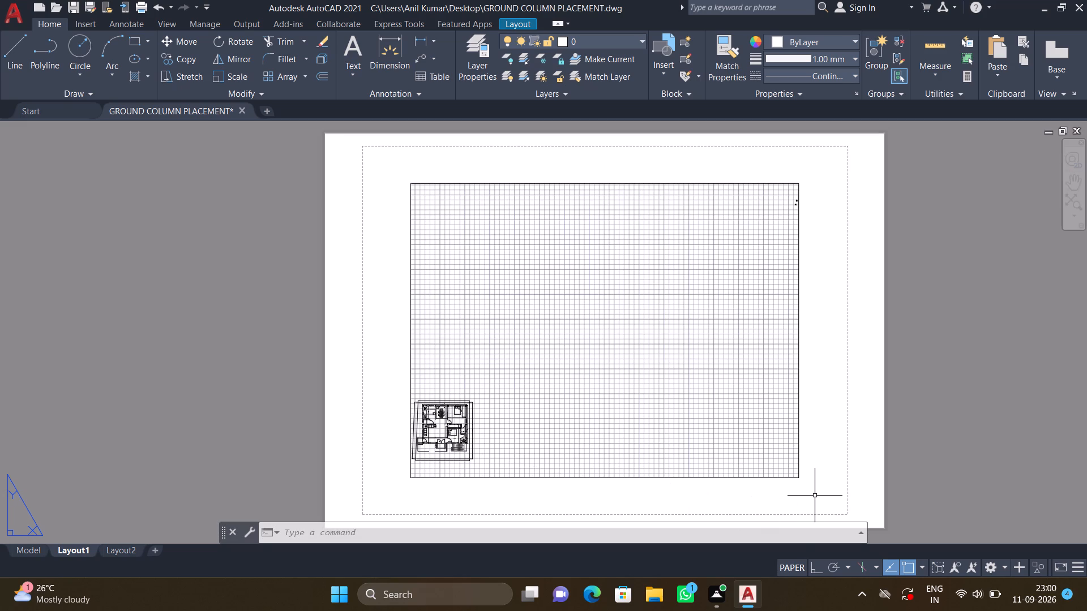
click(860, 523)
click(858, 514)
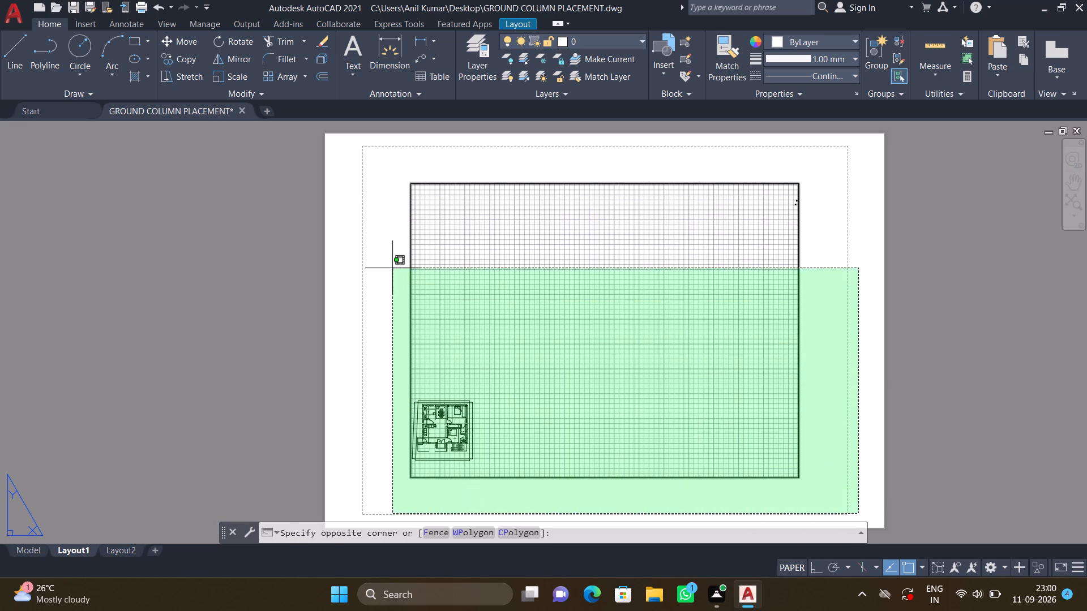
click(352, 140)
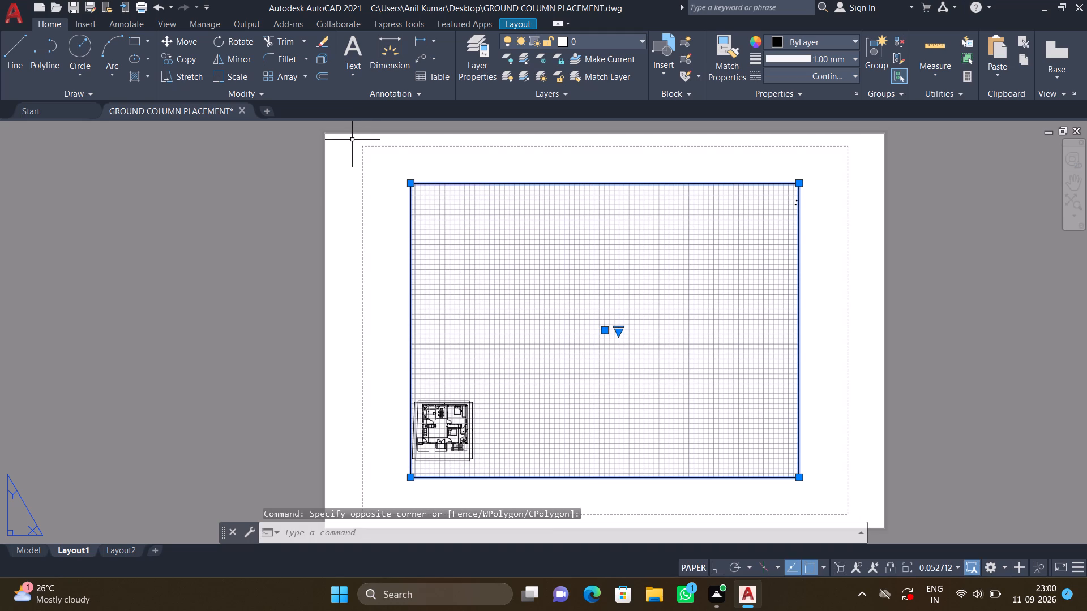
key(Delete)
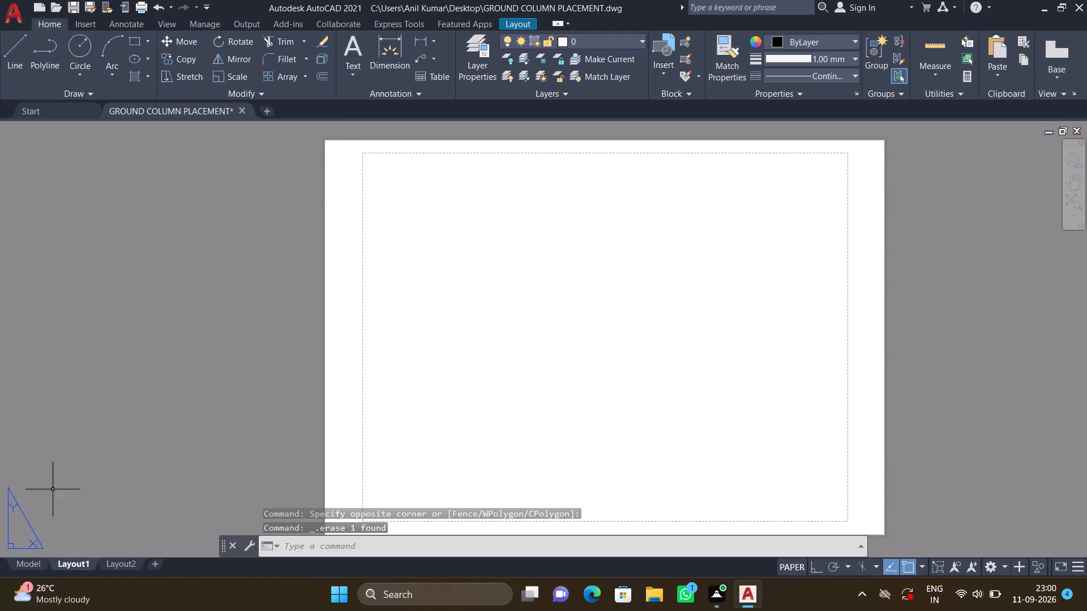
Modify Layout1's page setup to use the DWG To PDF.pc3 plotter and ISO A4 (297.00 x 210.00 MM) paper.
right_click(69, 562)
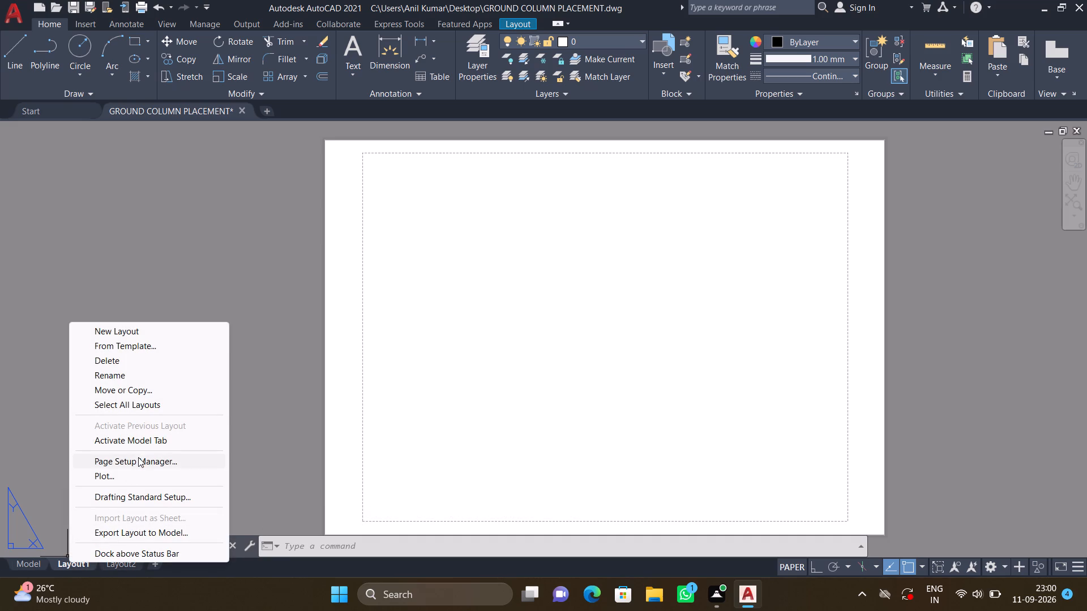
click(138, 457)
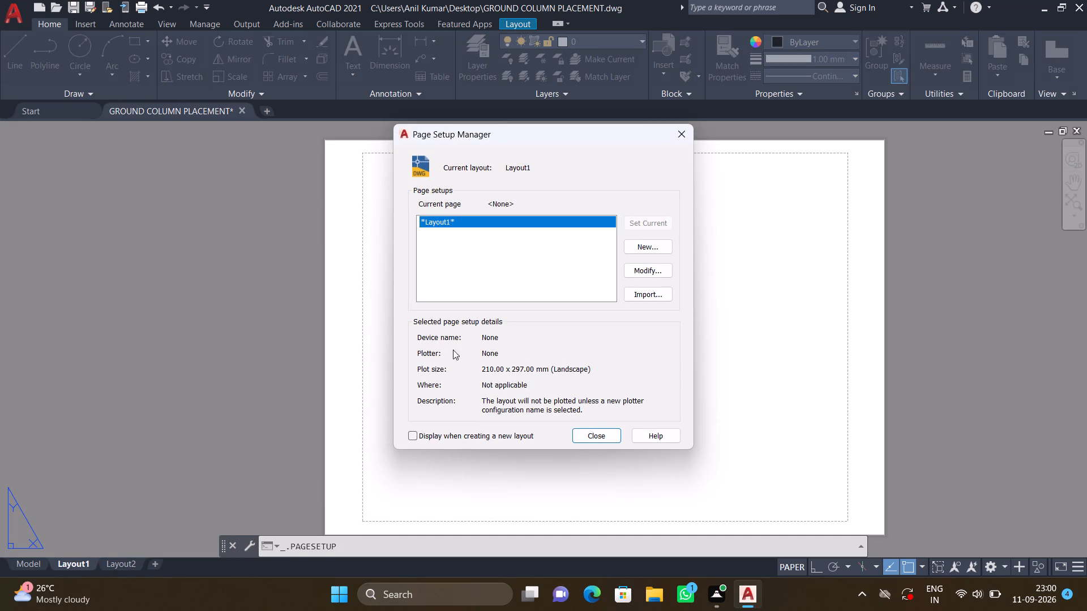
click(656, 272)
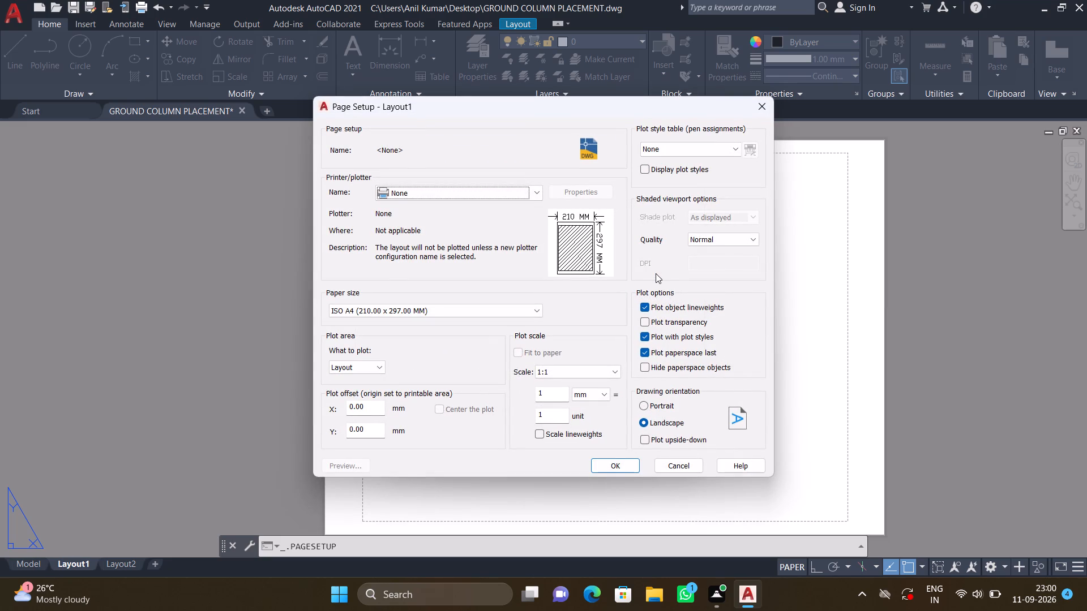
click(480, 194)
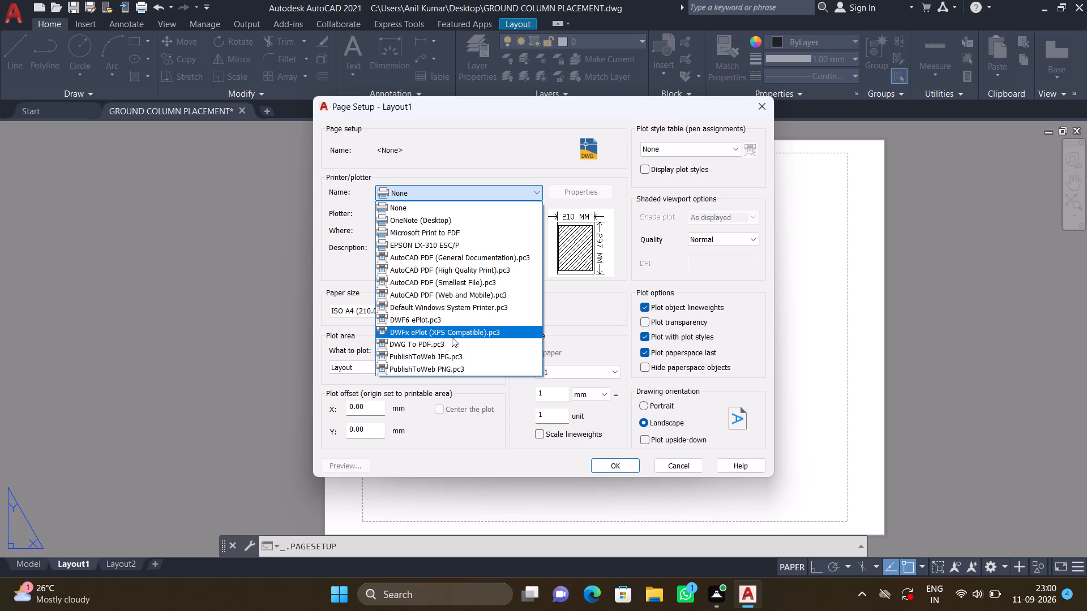
click(452, 343)
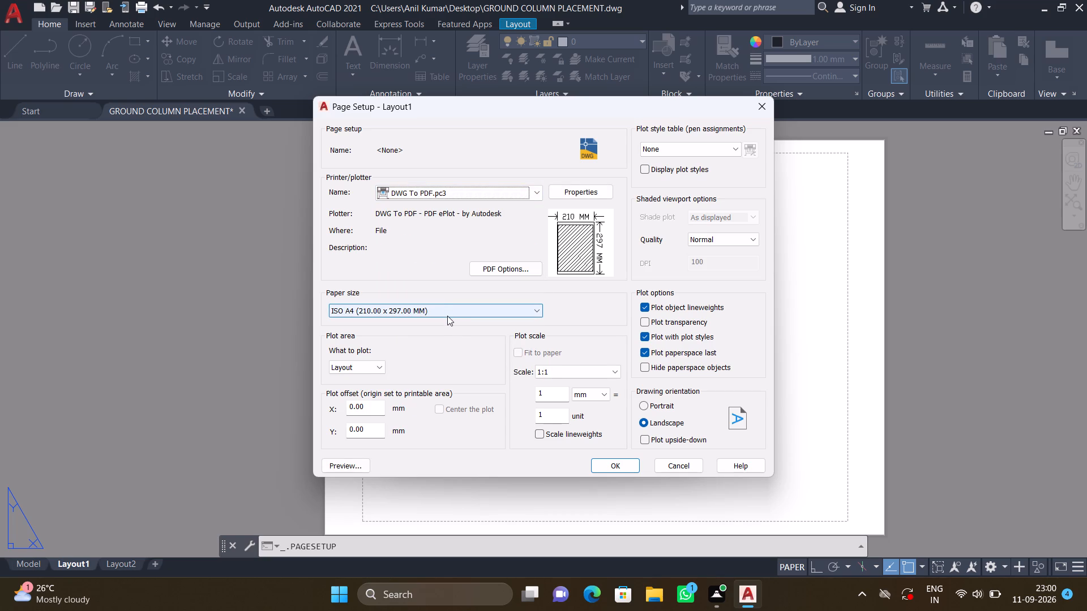
click(451, 308)
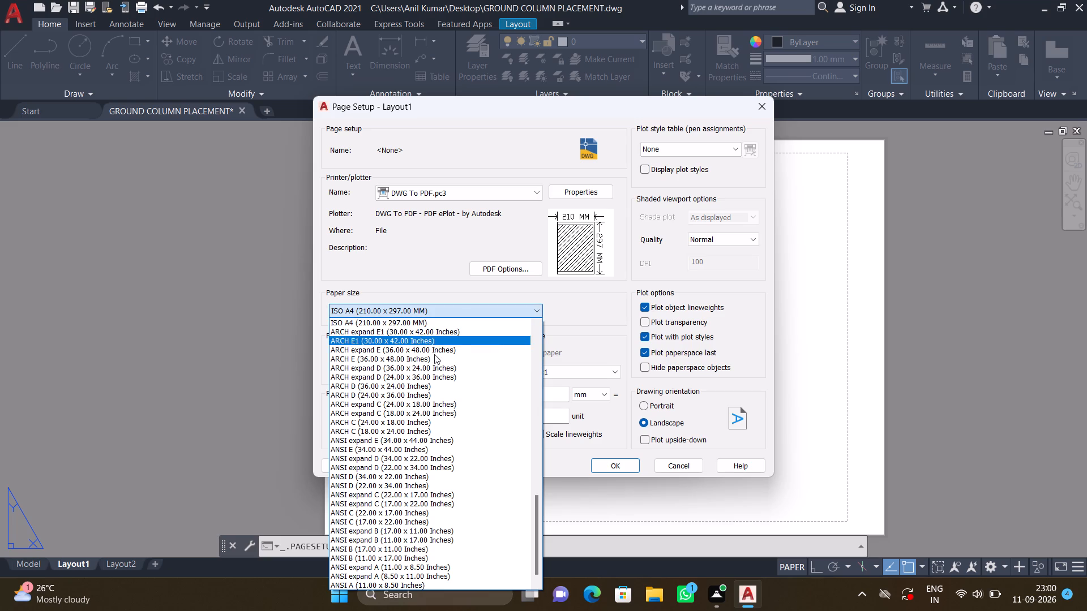
scroll(433, 364, down, 17)
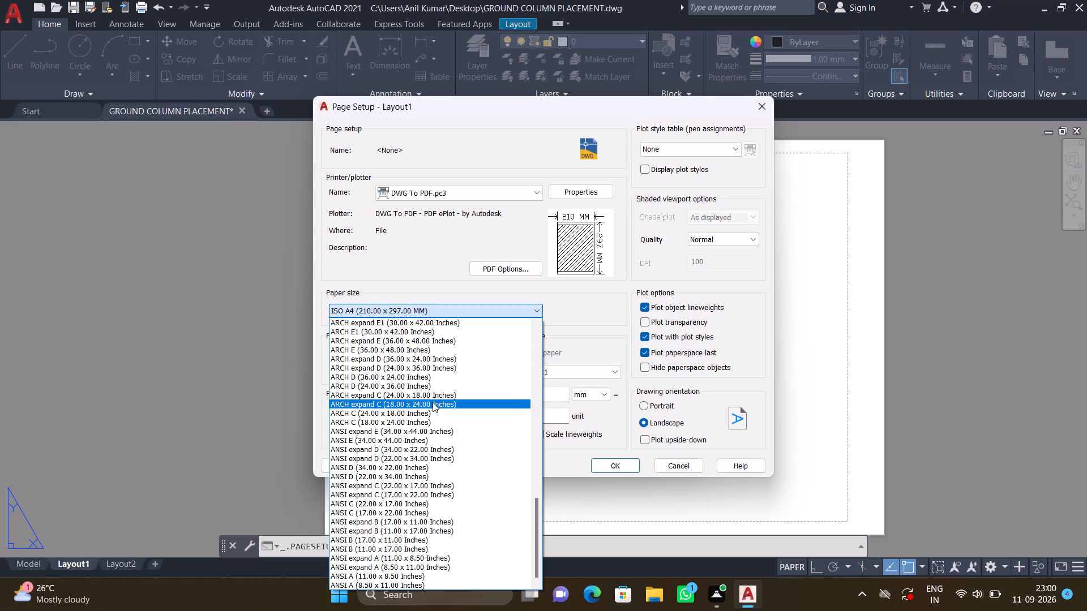
scroll(436, 335, up, 4)
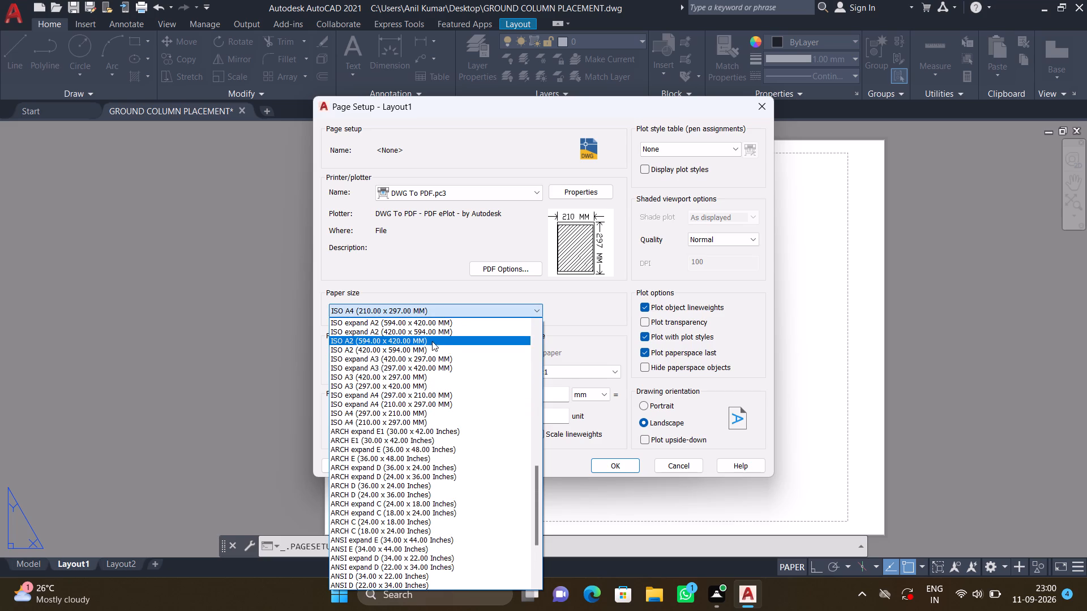
click(420, 411)
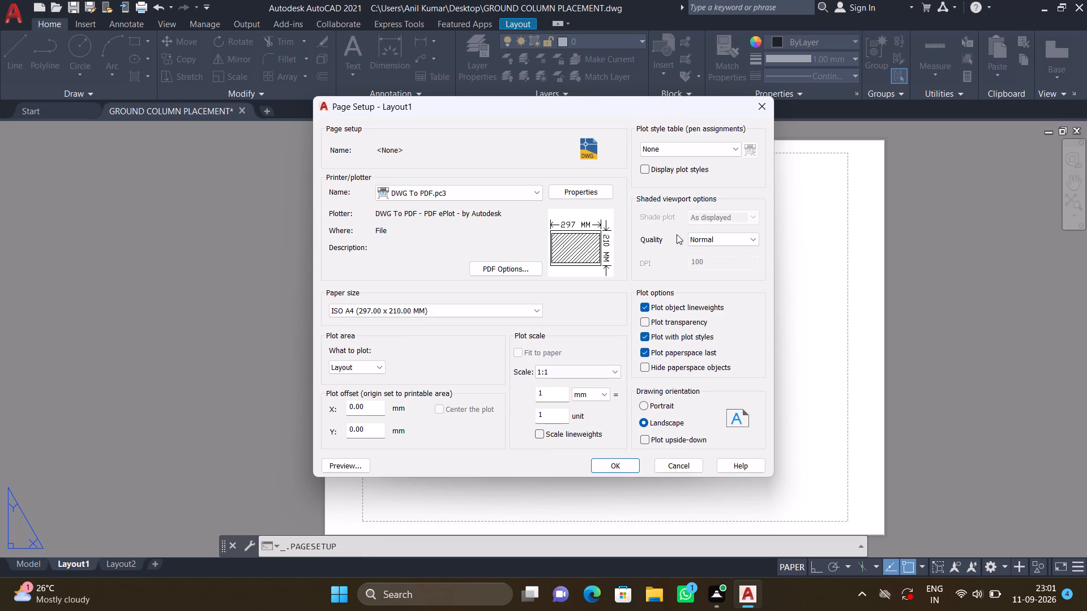
Assign the monochrome.ctb plot style table to Layout1, accept the page setup and close the Page Setup Manager.
click(699, 150)
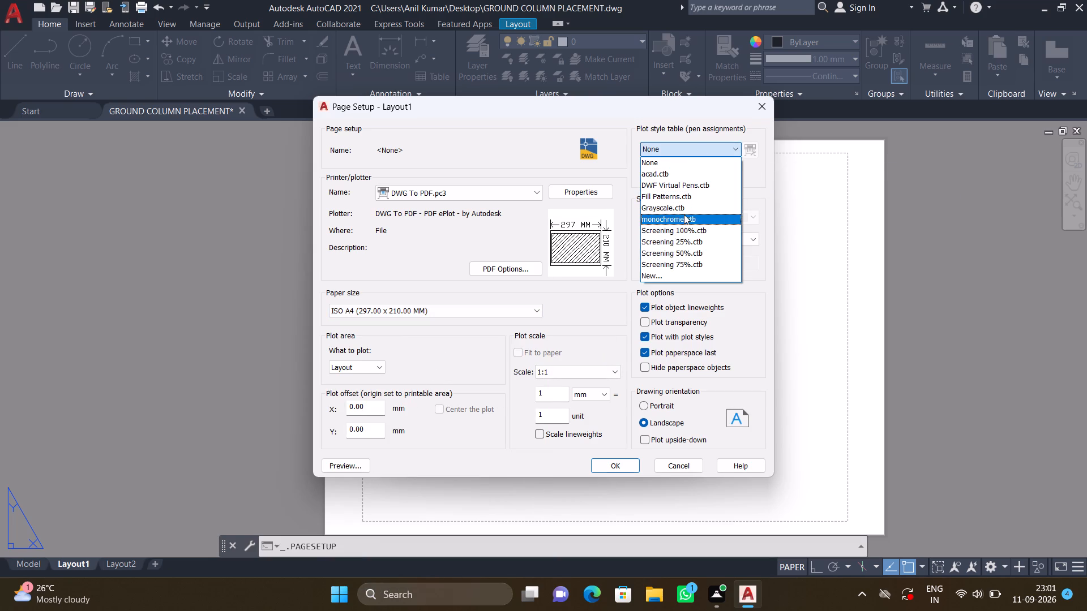
click(684, 216)
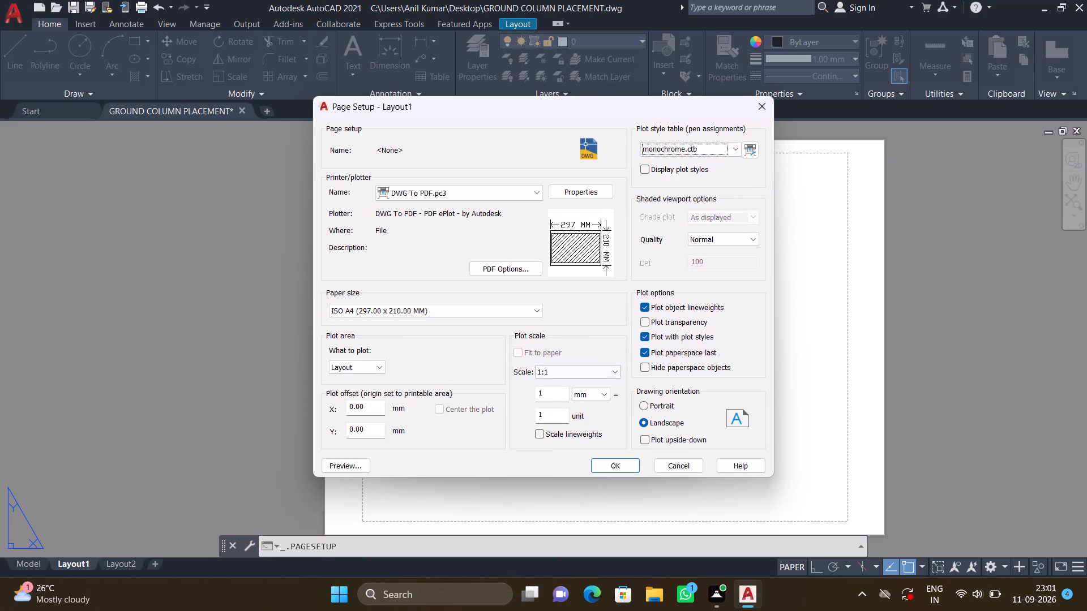
click(605, 467)
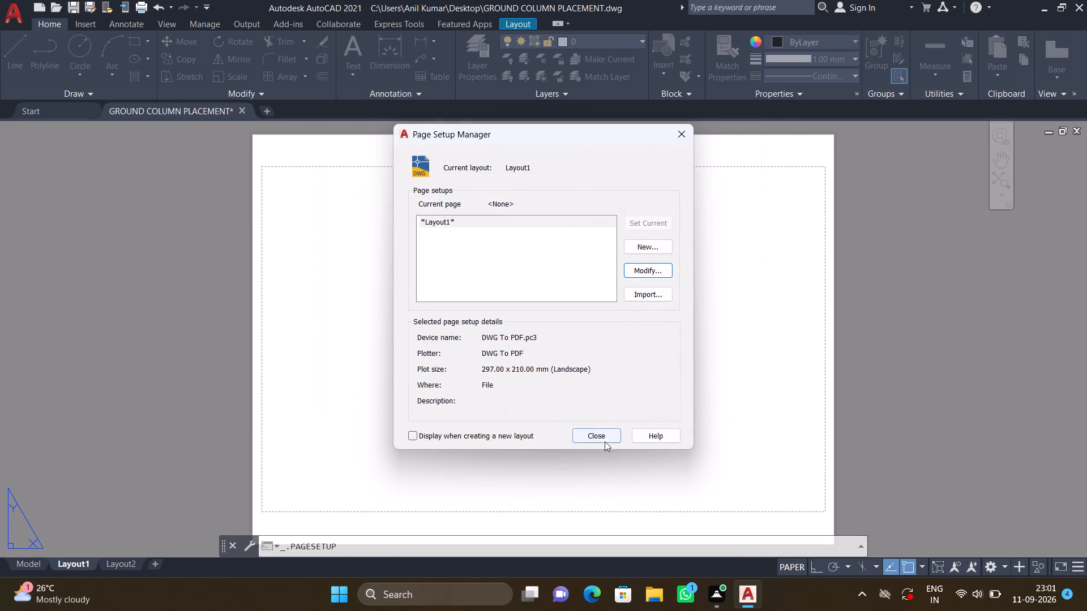
click(602, 437)
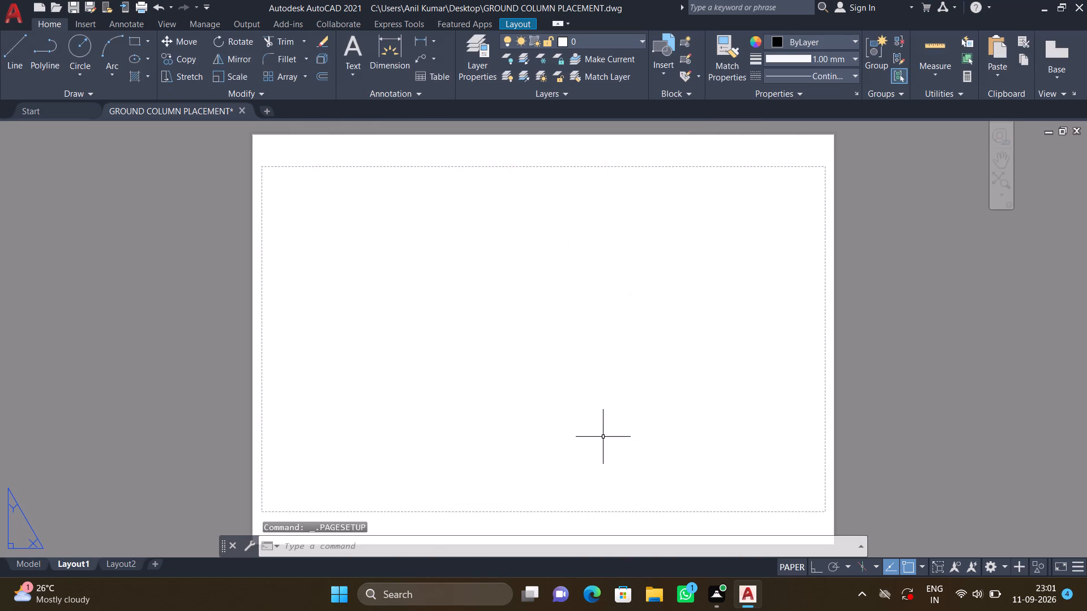
Create a rectangular MVIEW viewport across the Layout1 sheet, starting from just outside the printable area's lower-right corner.
key(m)
key(v)
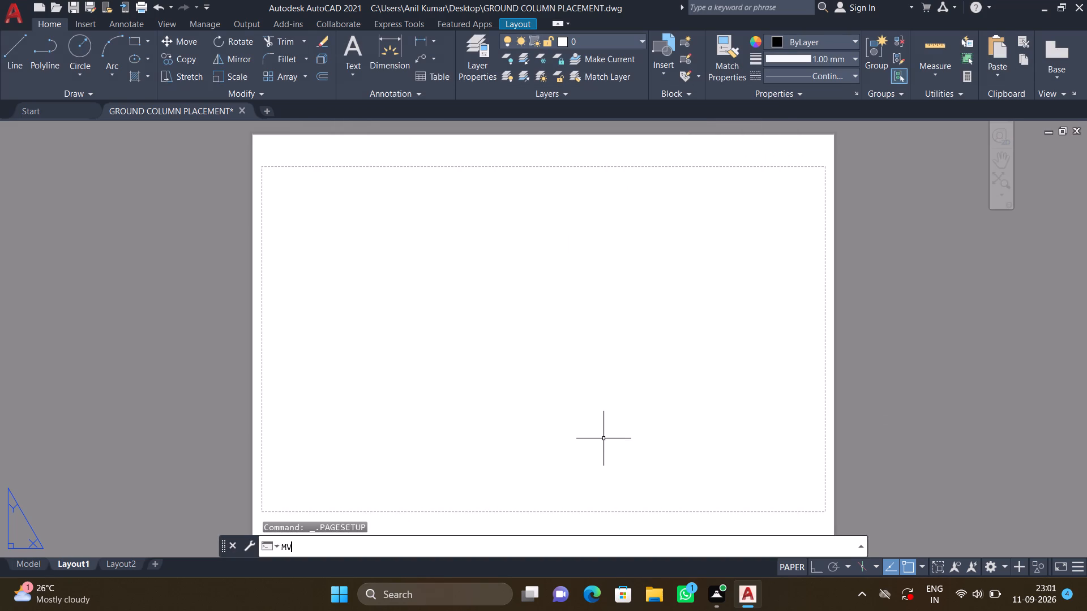
key(Return)
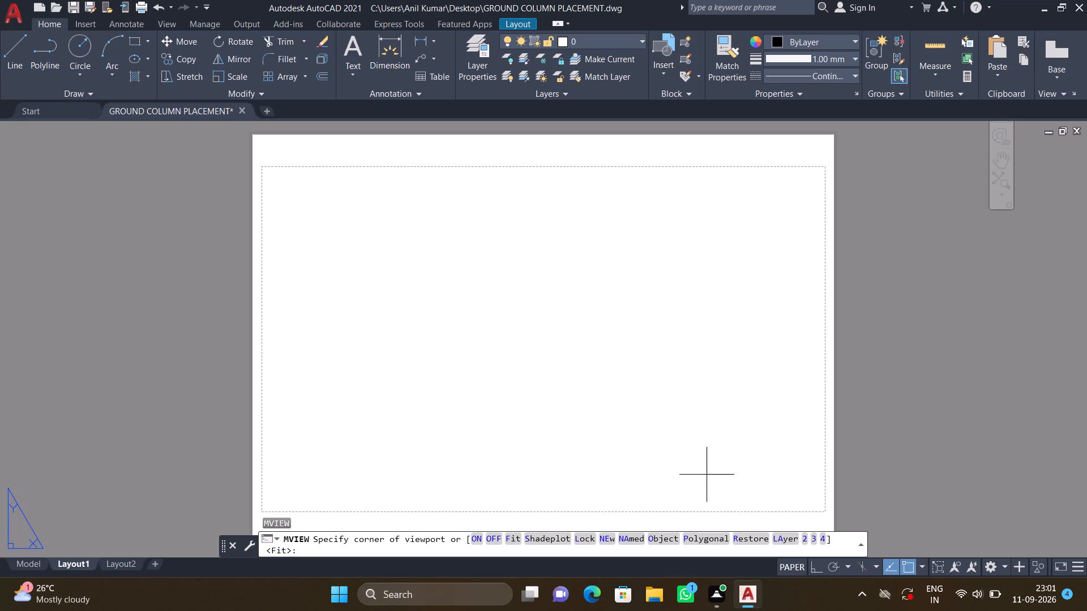
scroll(833, 520, up, 1)
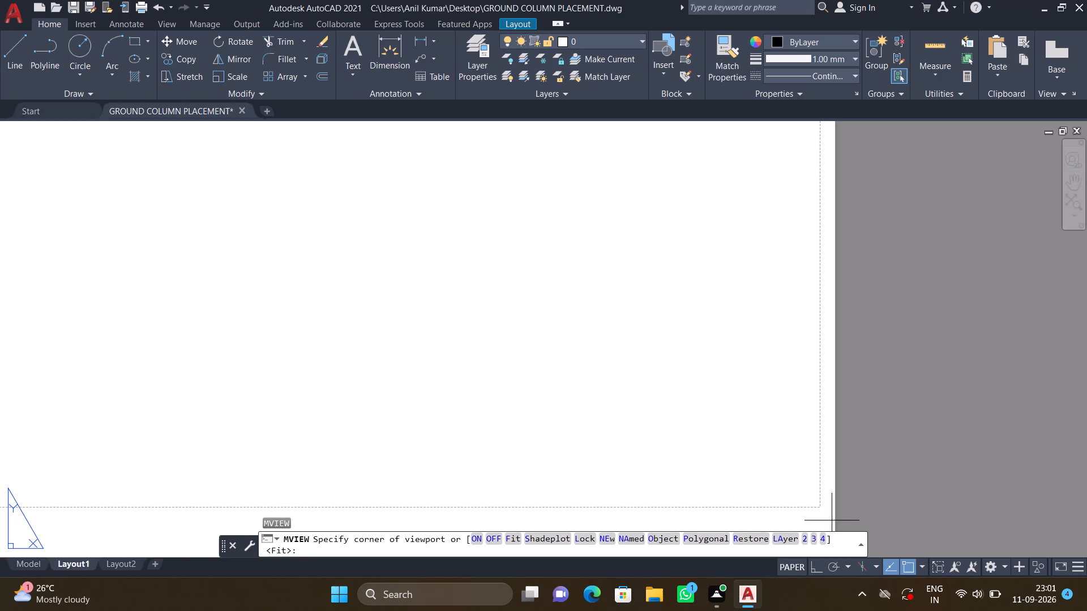
click(832, 520)
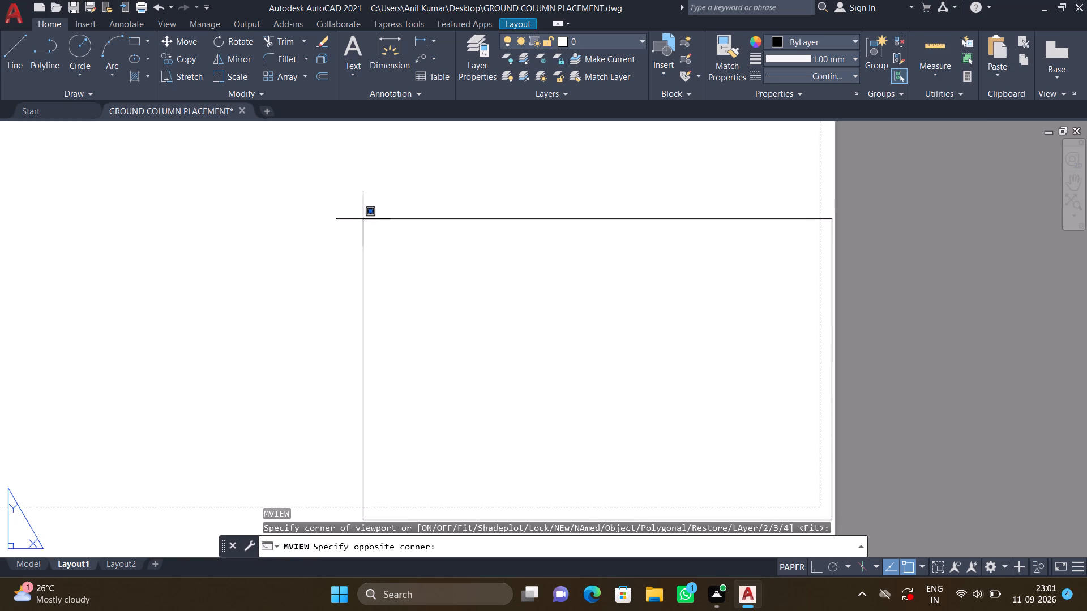
scroll(364, 220, down, 3)
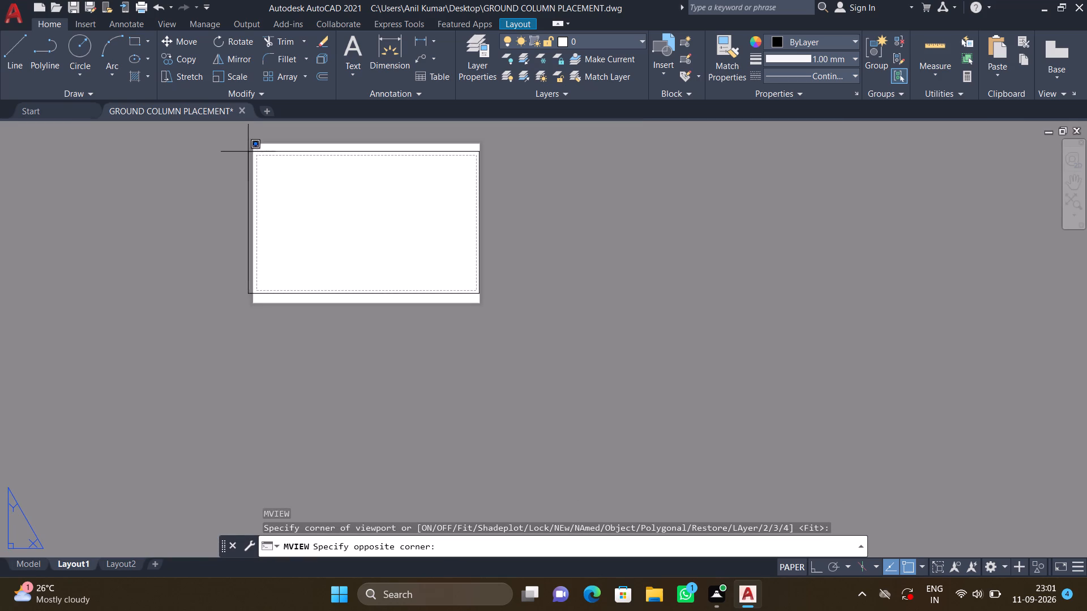
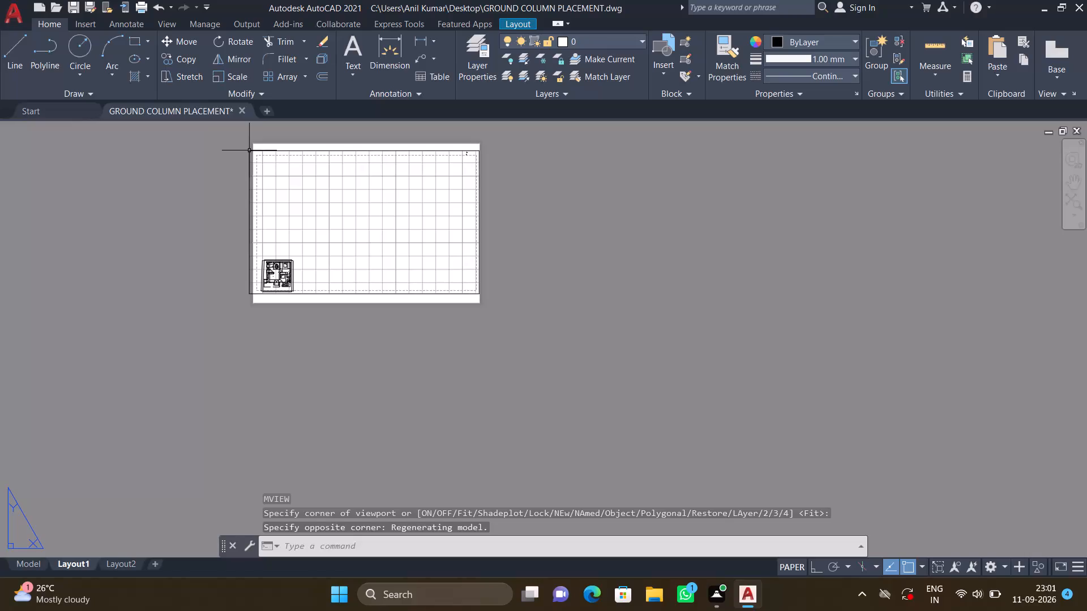
Activate model space inside the Layout1 viewport and turn its grid off.
double_click(281, 216)
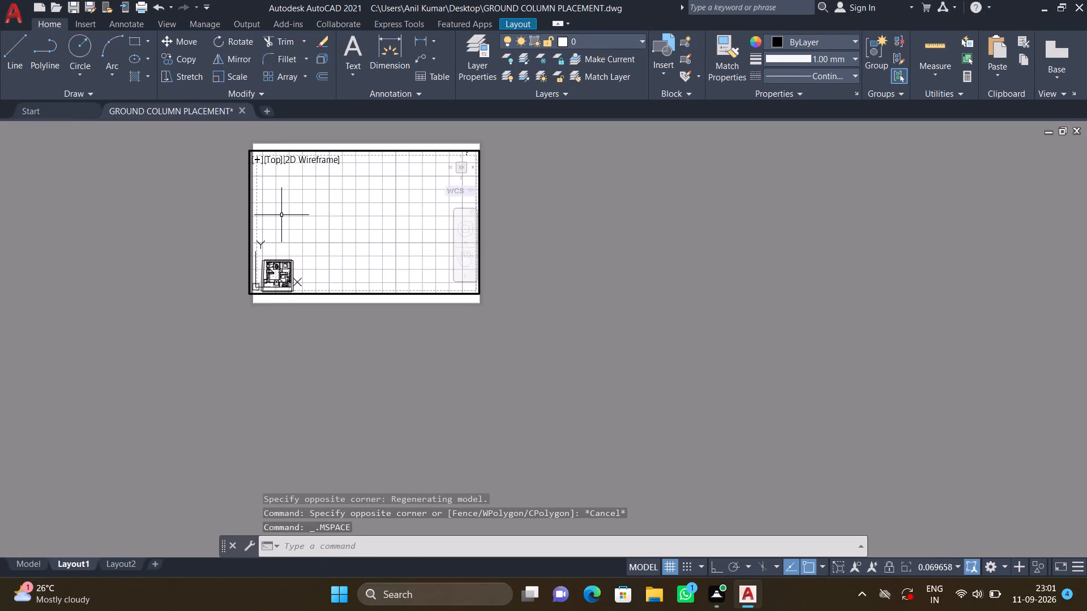
key(F7)
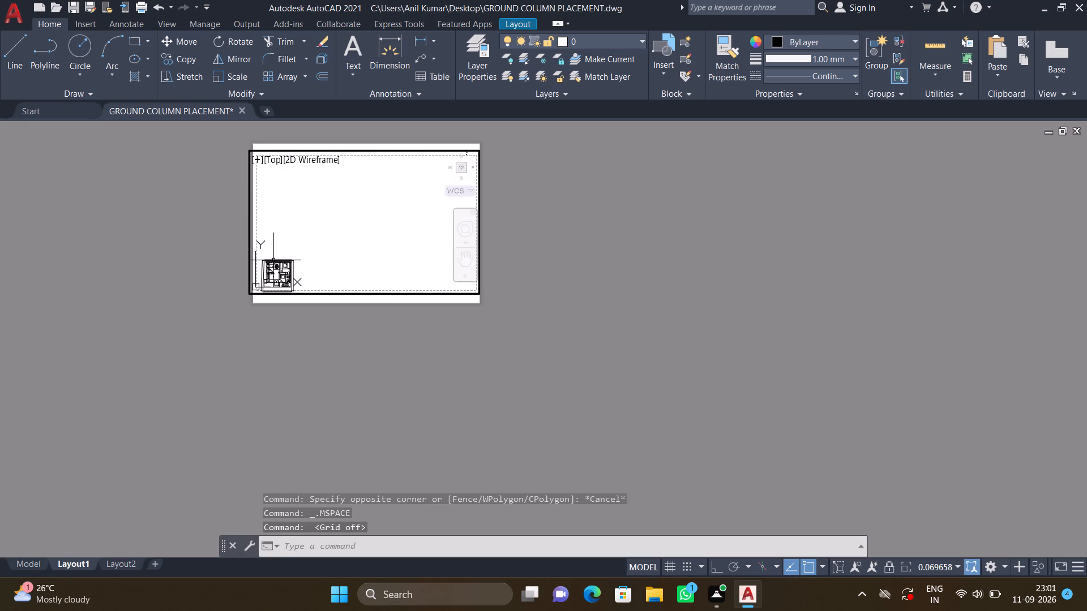
Enlarge the floor plan inside the Layout1 viewport to a scale of about 0.176 and centre it on the sheet.
middle_drag(274, 260, 286, 252)
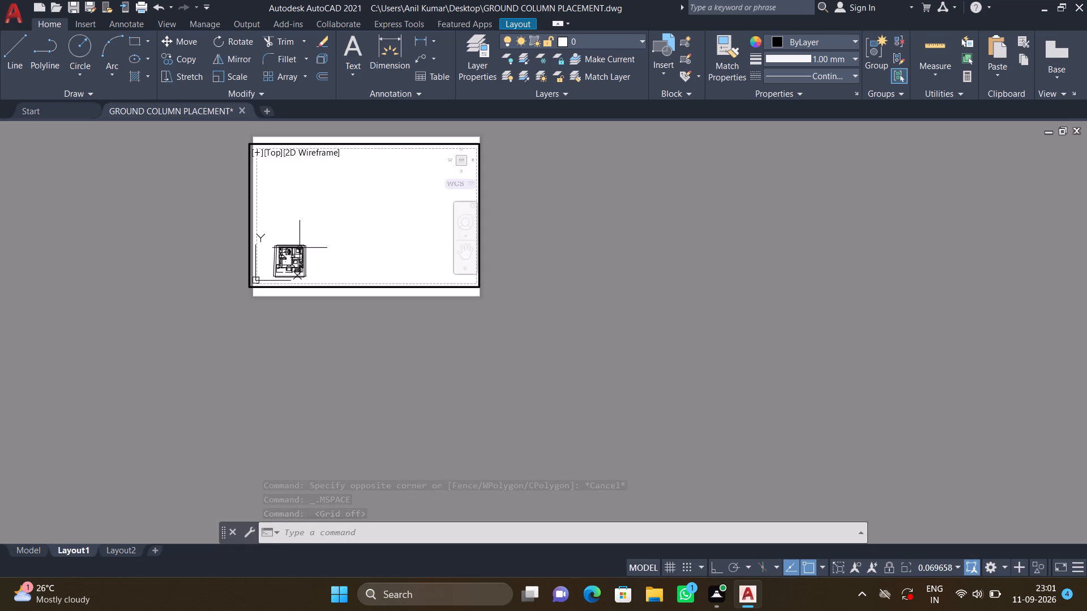
middle_drag(299, 248, 314, 237)
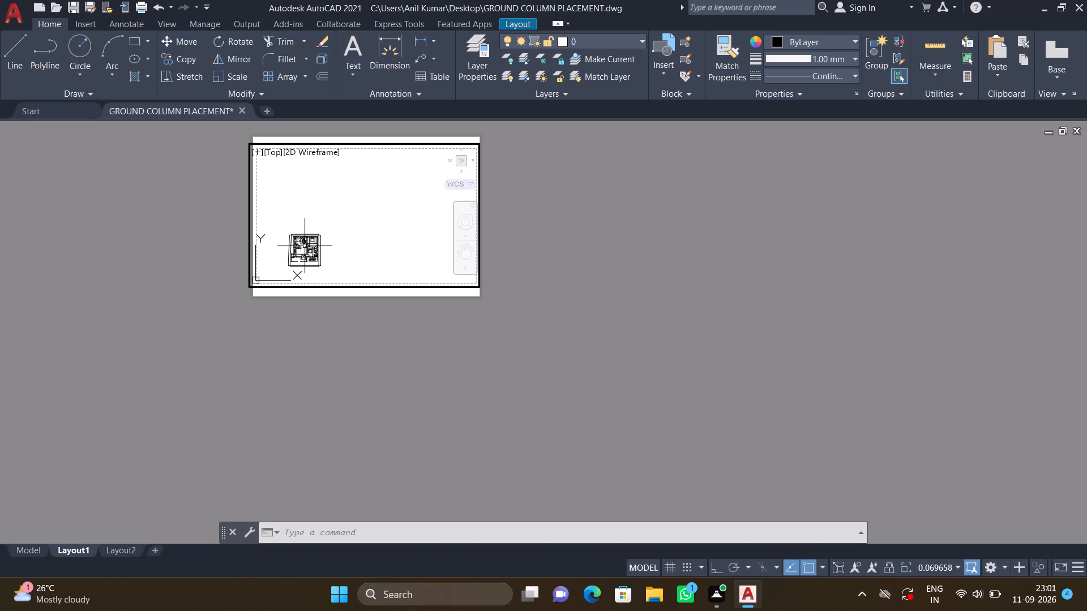
middle_drag(303, 246, 349, 225)
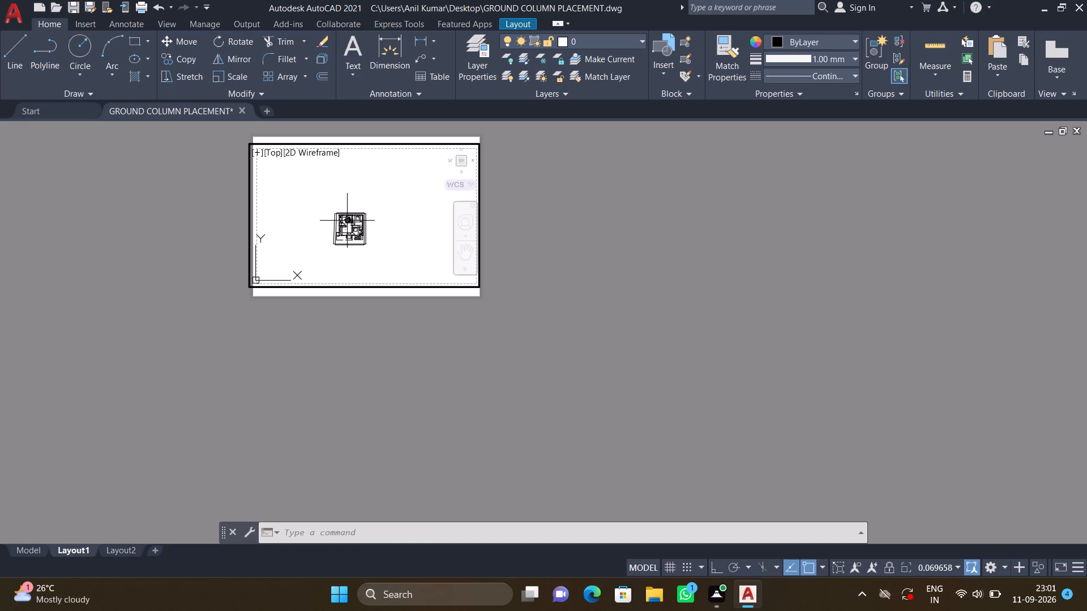
scroll(347, 221, up, 2)
middle_drag(353, 212, 357, 201)
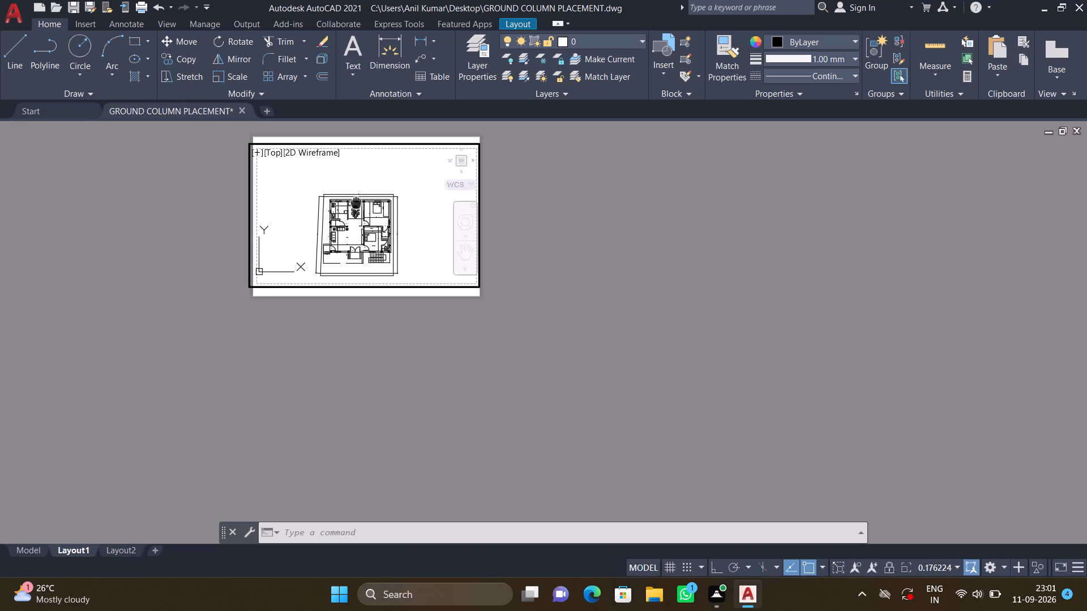
middle_drag(357, 201, 365, 188)
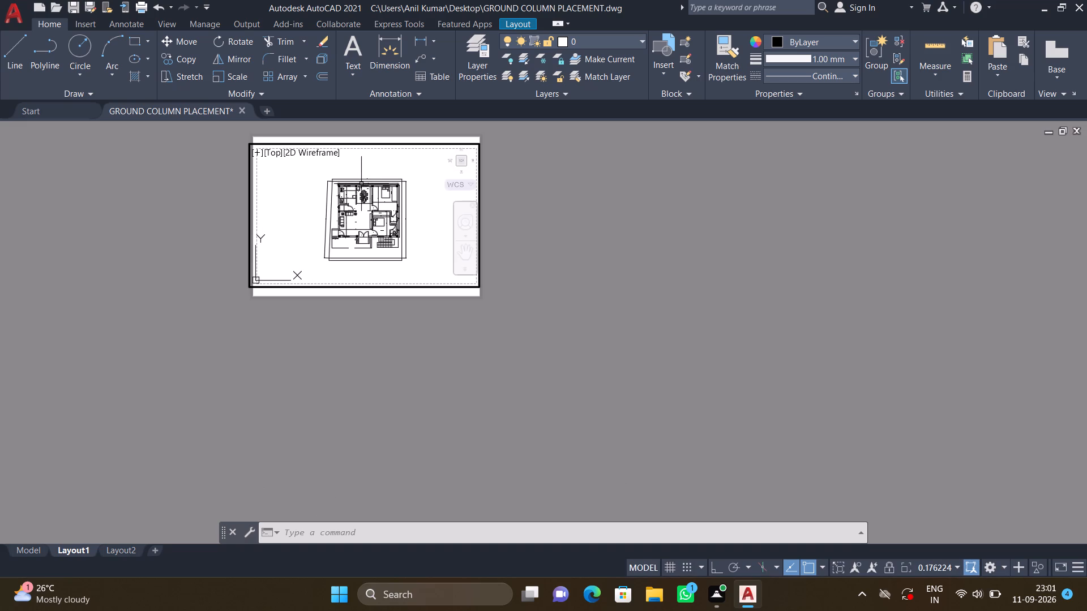
middle_drag(362, 185, 369, 196)
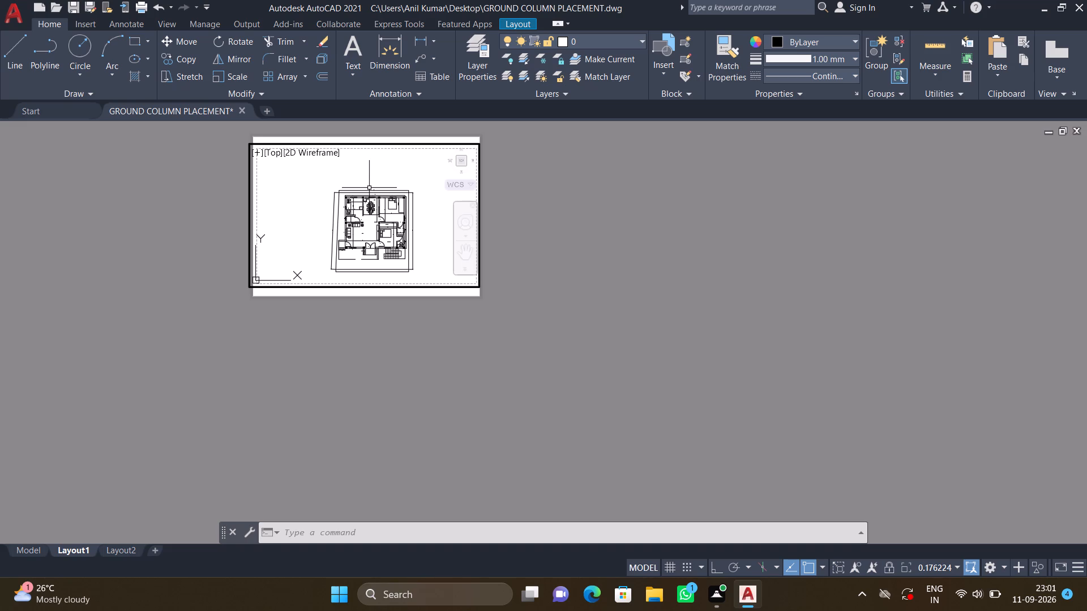
middle_drag(369, 188, 367, 173)
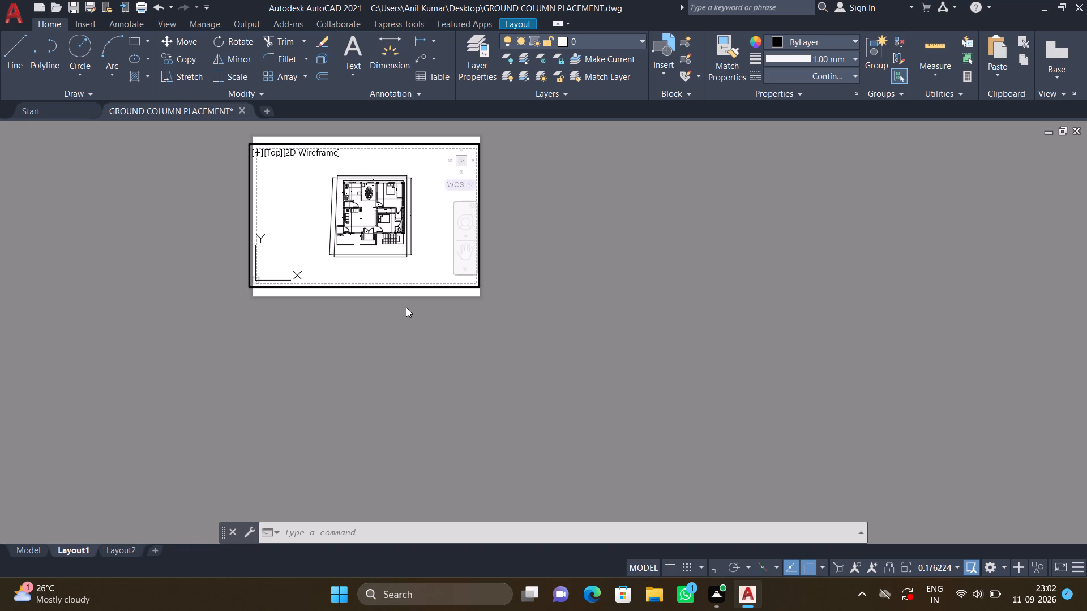
Preview the Layout1 plot and examine the plan's placement on the sheet, line thickness, room labels and dimensions.
key(ctrl+p)
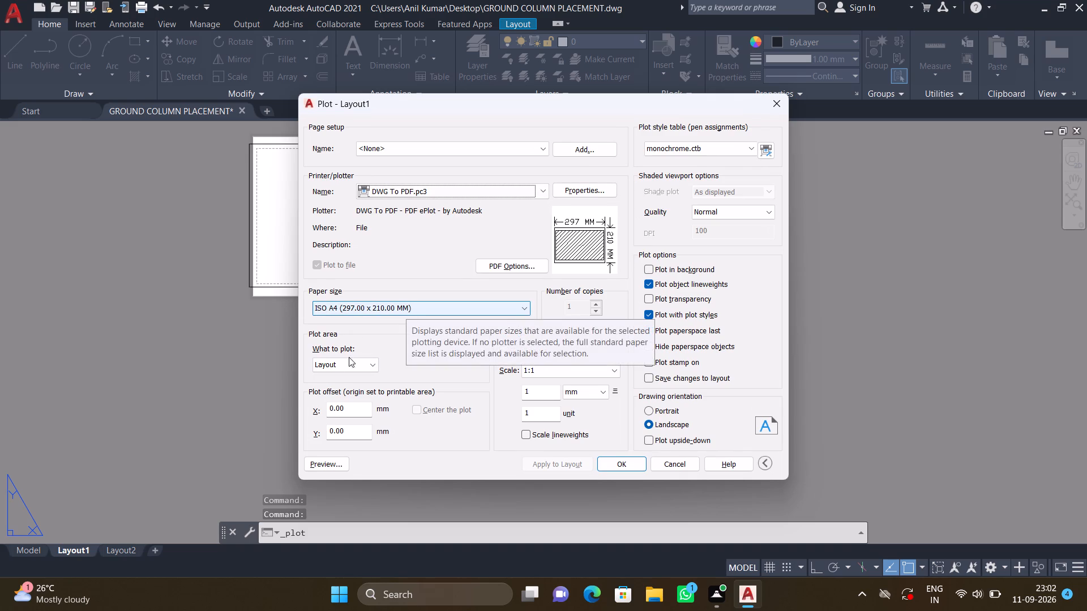
click(324, 461)
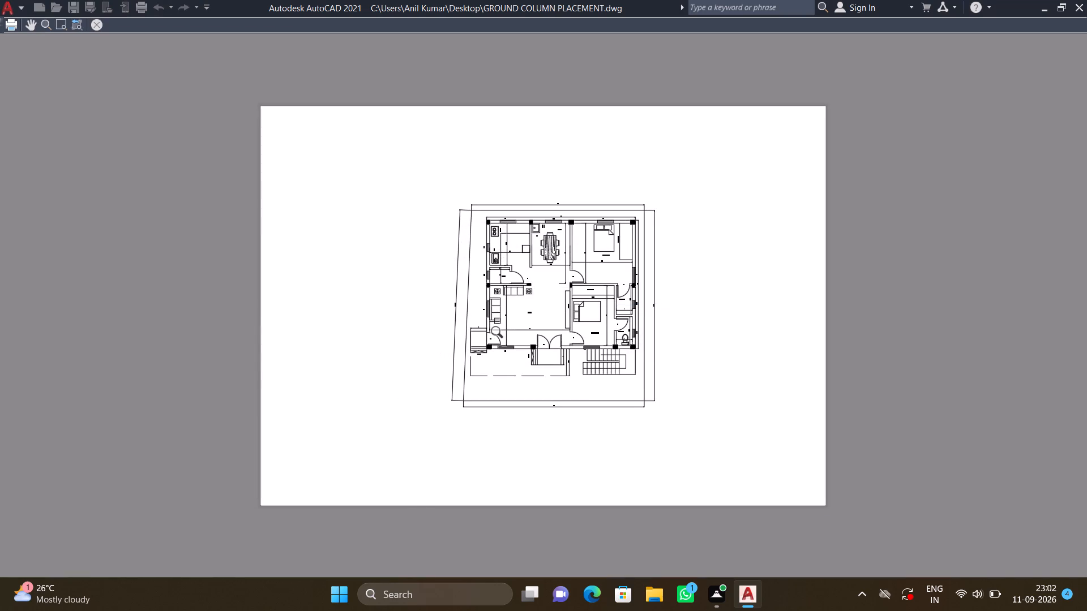
scroll(551, 240, up, 2)
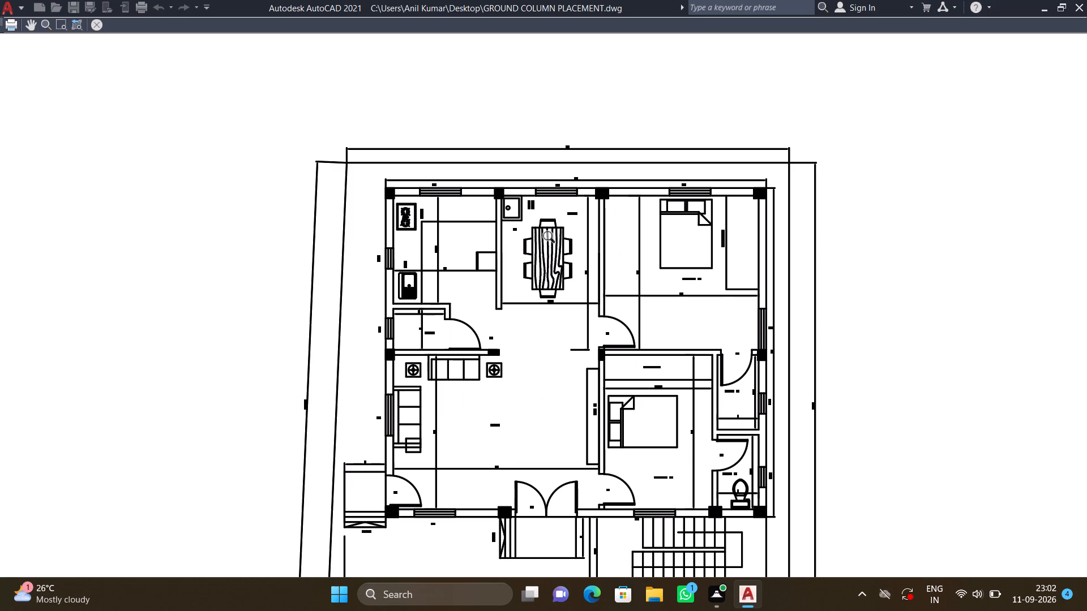
scroll(580, 162, up, 1)
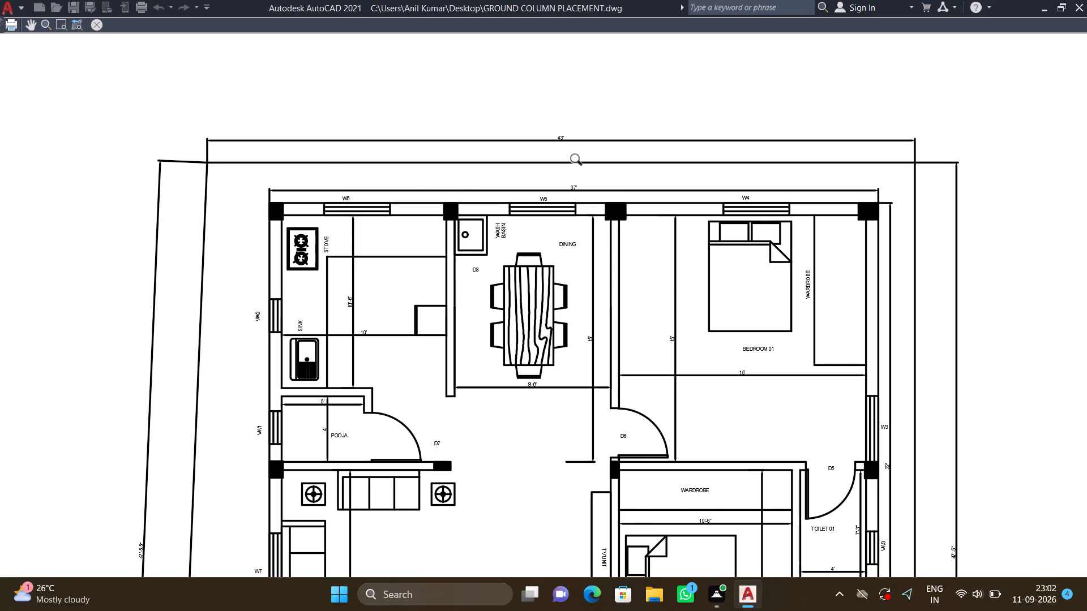
scroll(580, 162, down, 2)
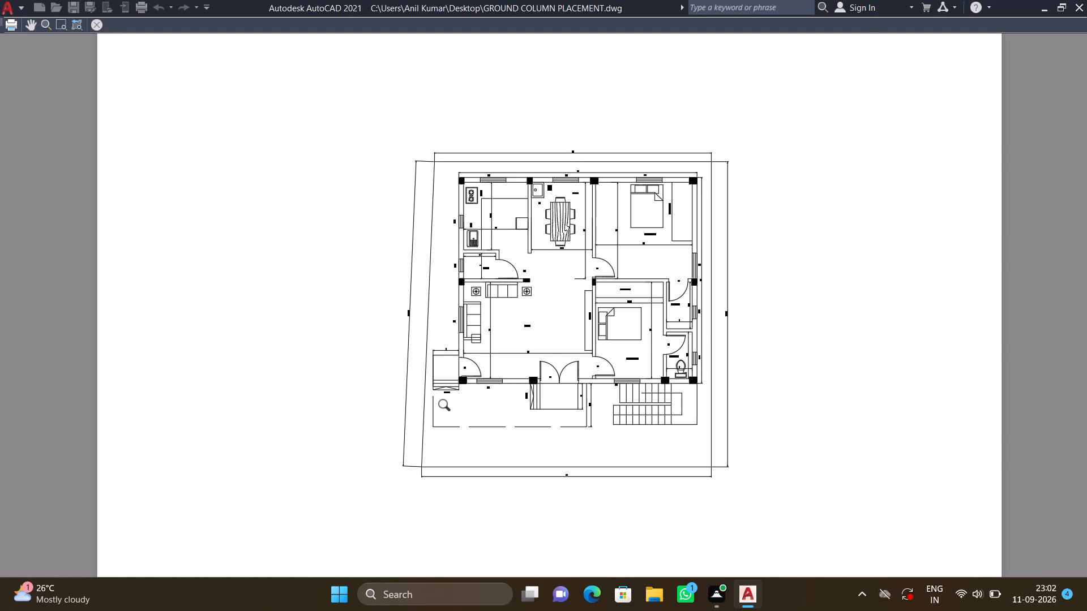
scroll(448, 399, up, 2)
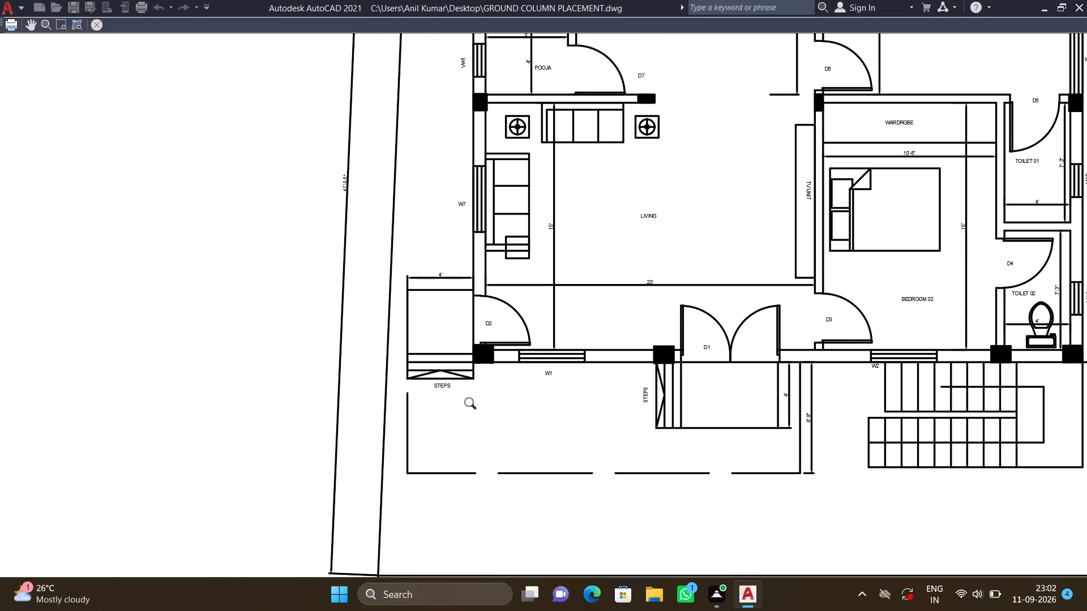
scroll(627, 208, down, 1)
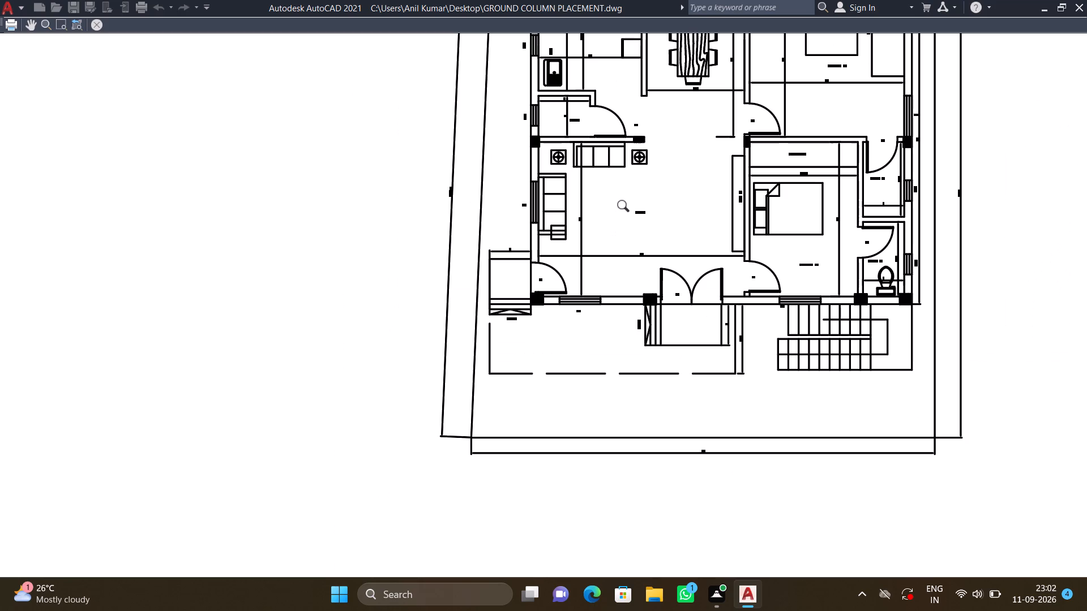
scroll(629, 209, down, 3)
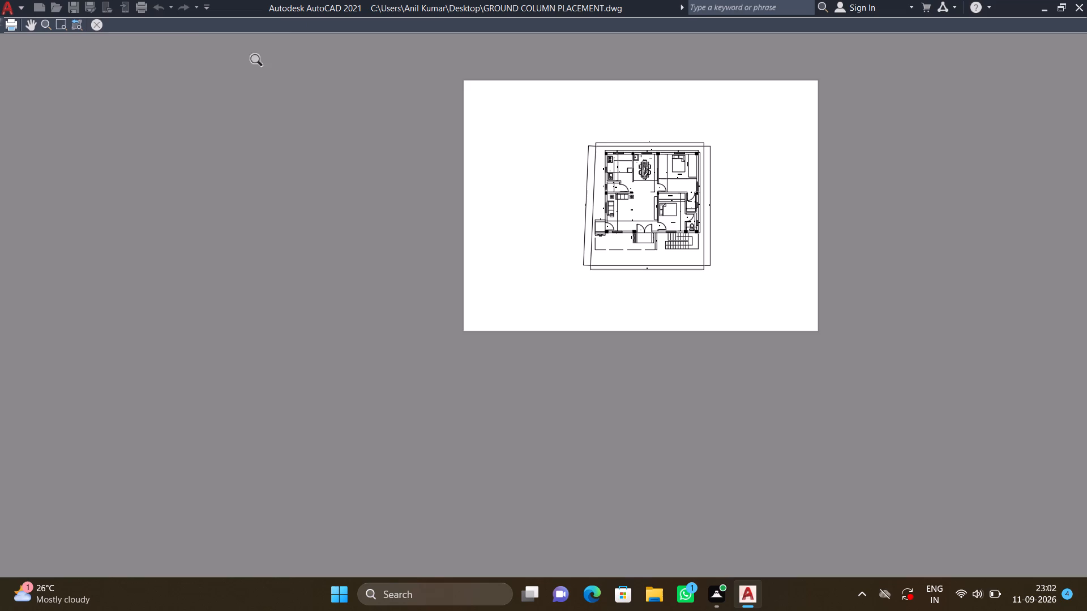
click(95, 25)
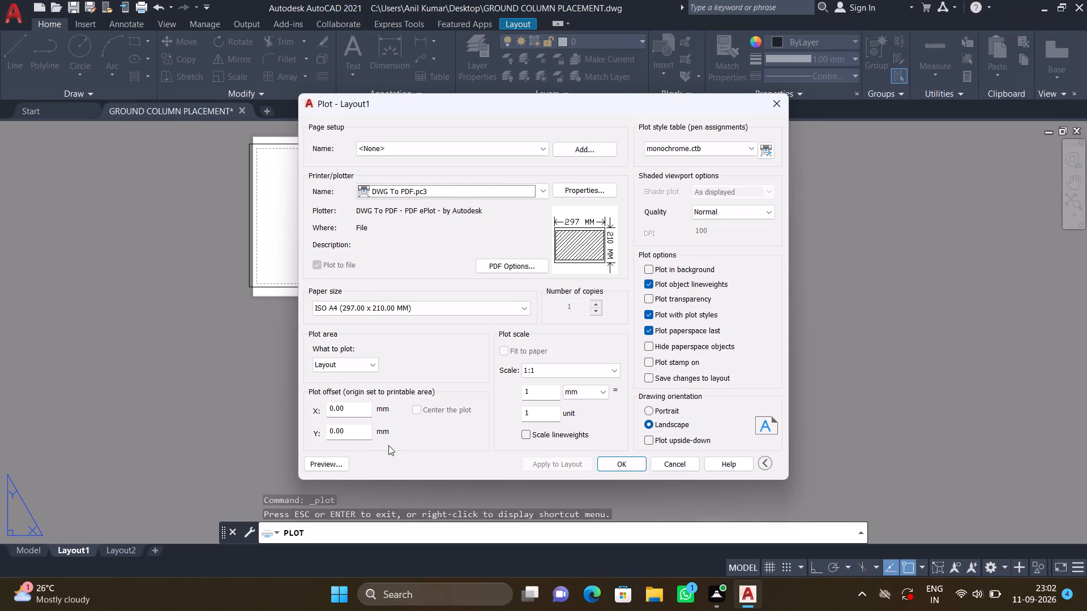
click(334, 461)
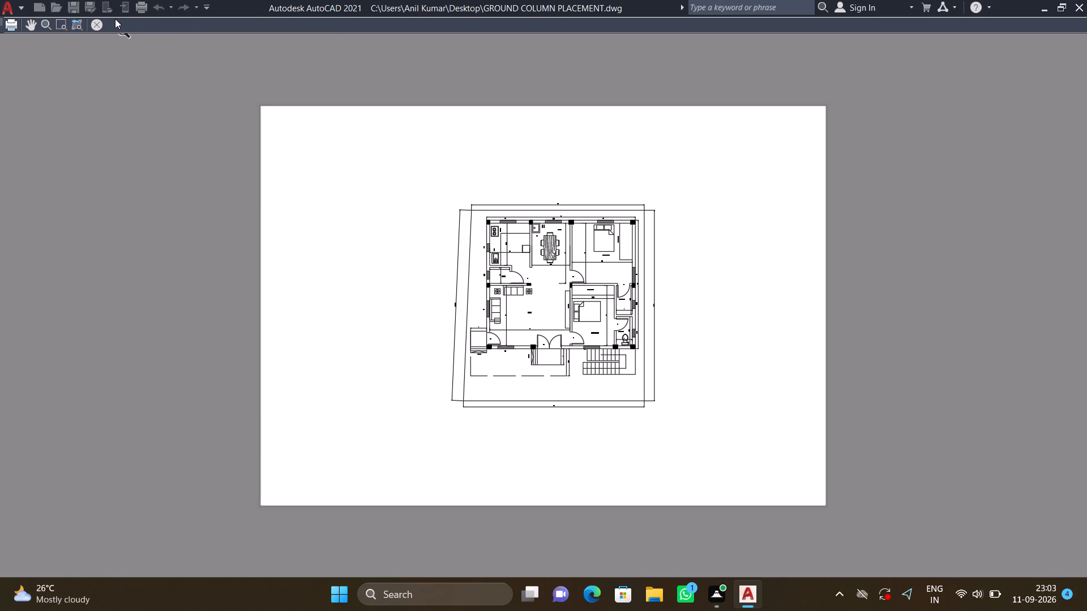
click(97, 20)
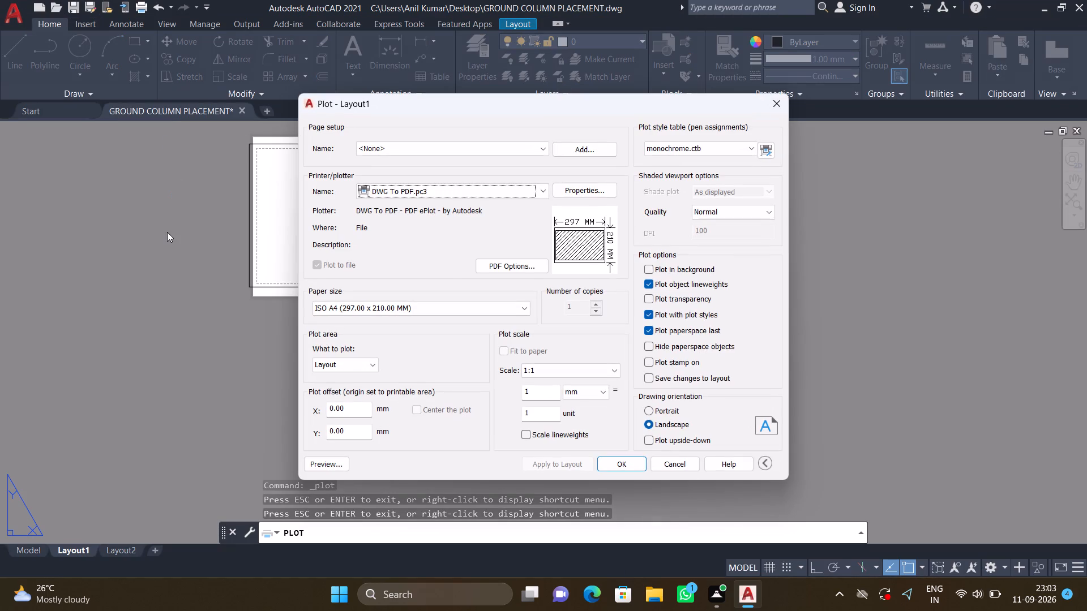
Plot Layout1 to a PDF on the Desktop with the proposed file name, and close the PDF when it opens.
click(613, 461)
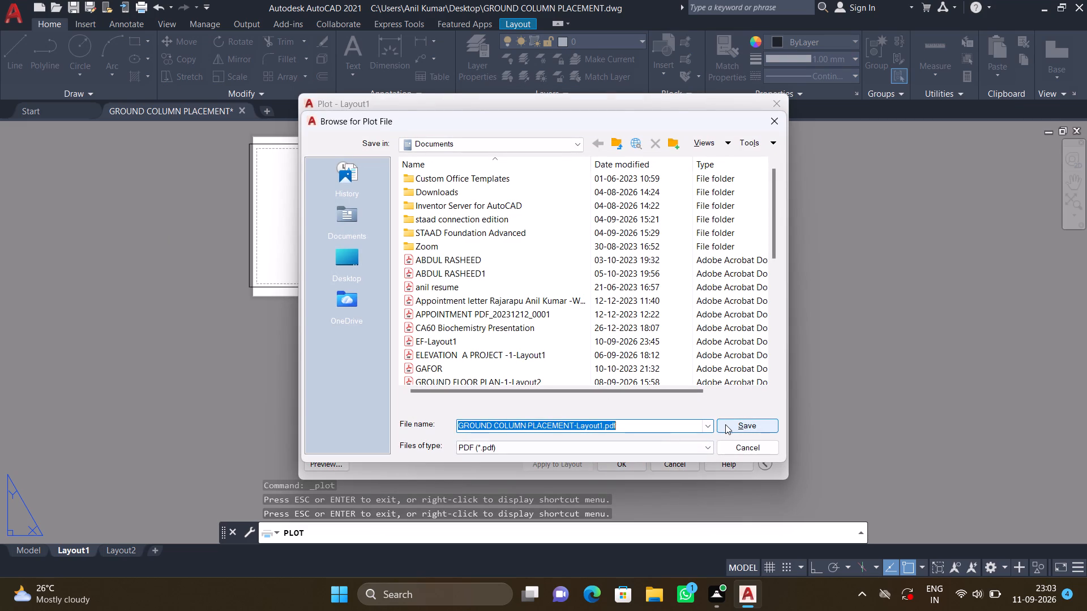
click(341, 254)
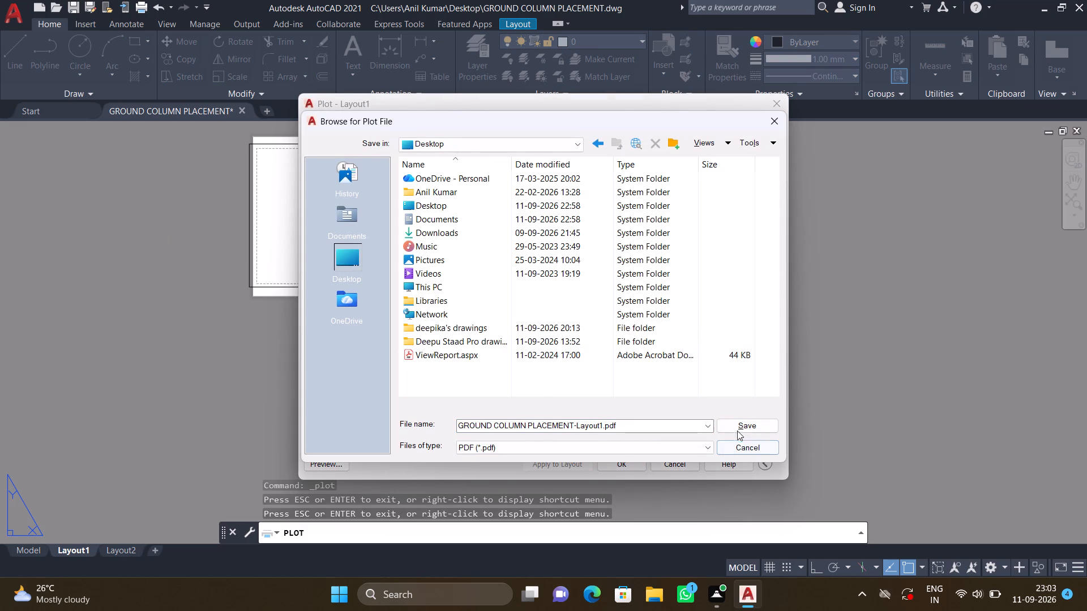
click(739, 427)
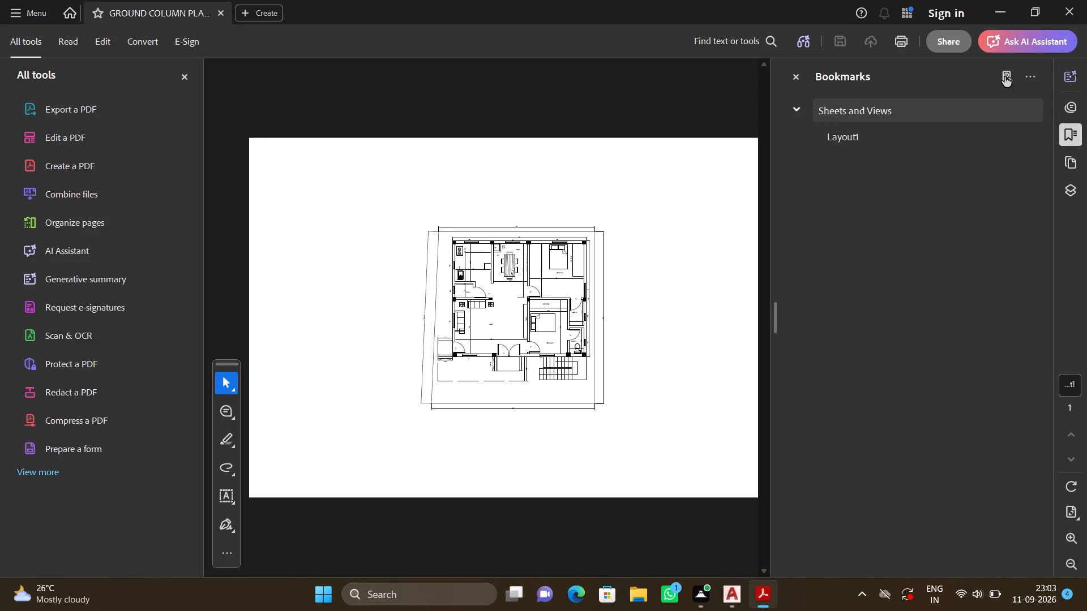
click(1063, 5)
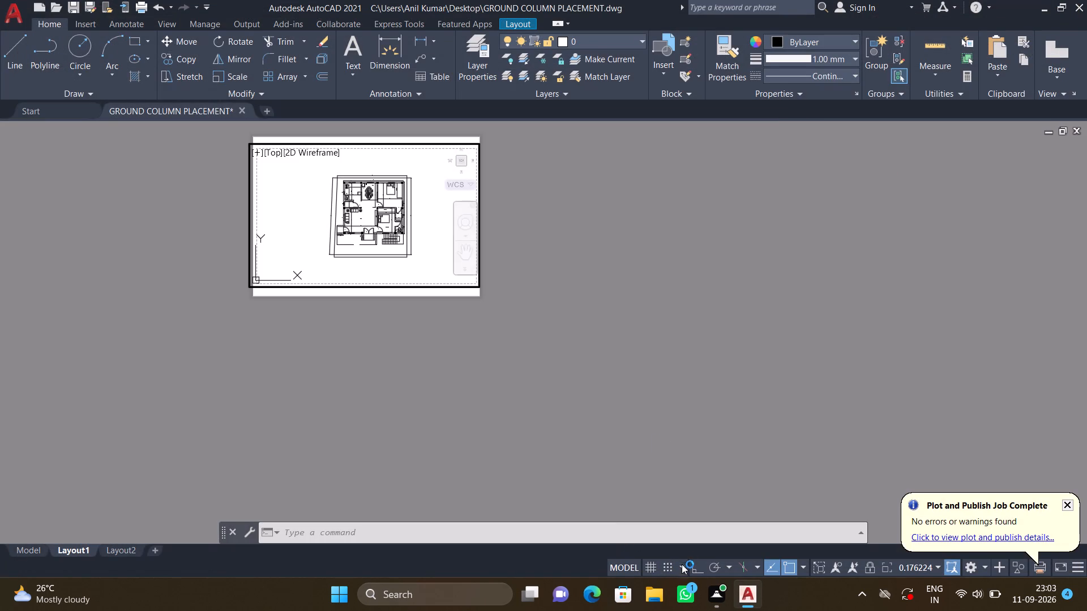
Return to the floor plan in model space.
click(29, 552)
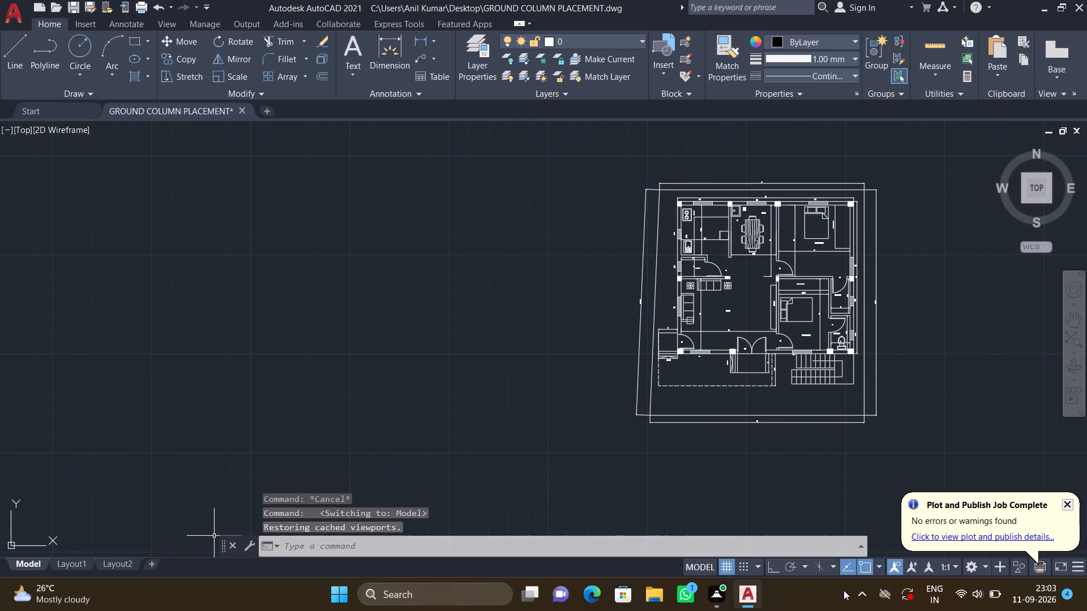